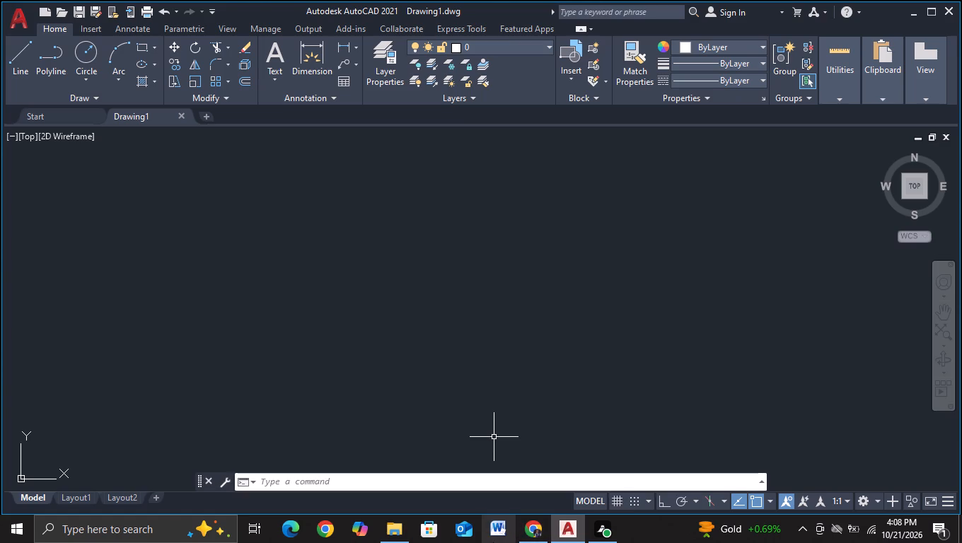
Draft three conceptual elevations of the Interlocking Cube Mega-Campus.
Draw a horizontal line about 23 units long and, from its right end, a vertical line downward roughly half as long, with ortho on.
key(Escape)
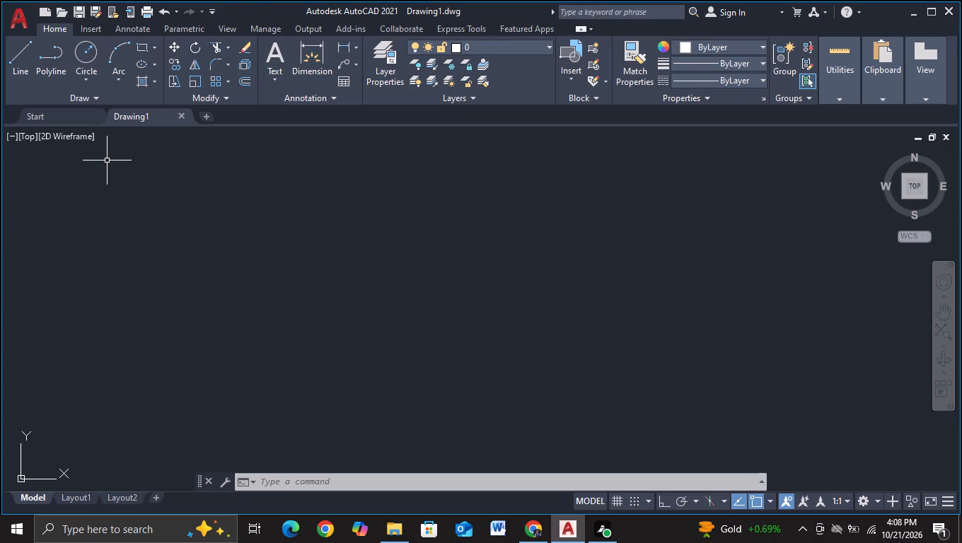
click(22, 65)
scroll(112, 191, down, 2)
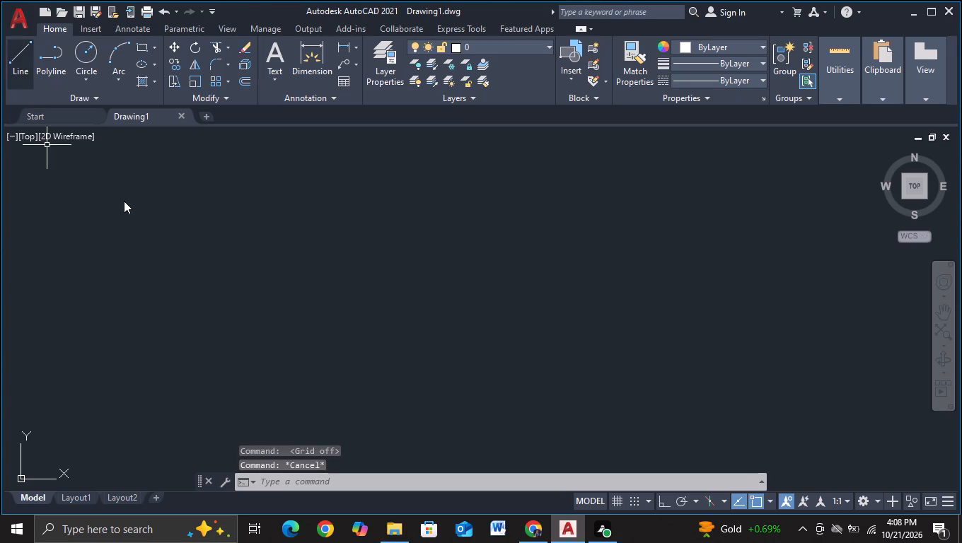
middle_drag(193, 270, 256, 204)
middle_drag(270, 322, 337, 248)
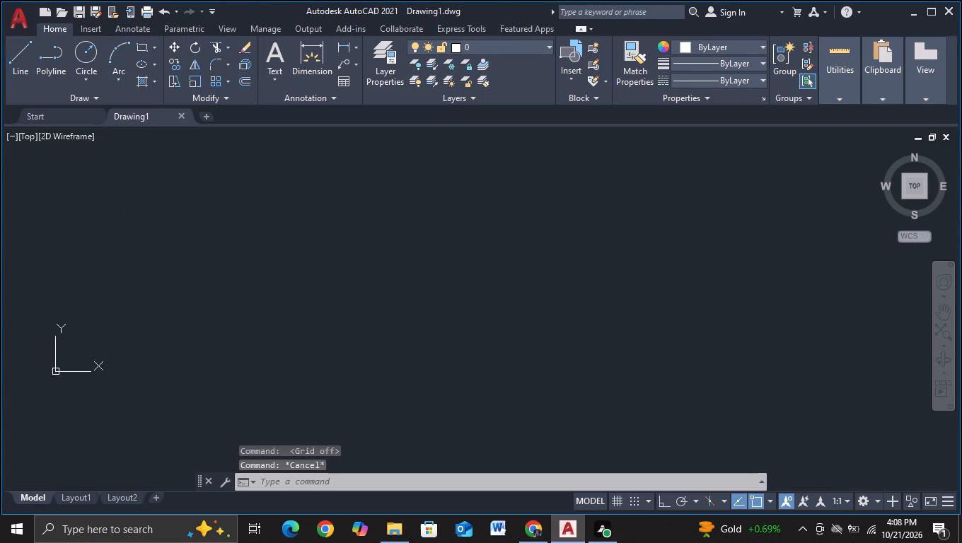
middle_drag(332, 252, 259, 281)
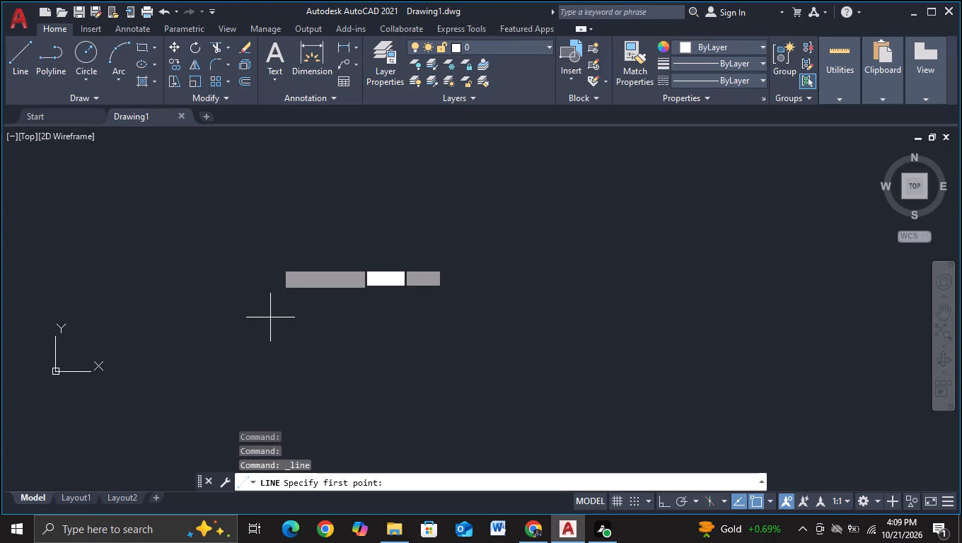
middle_drag(302, 204, 239, 252)
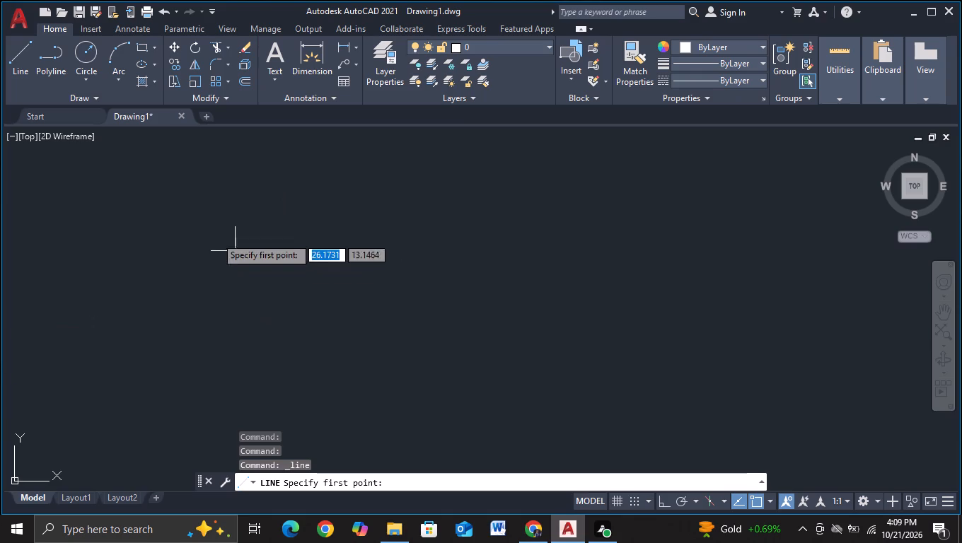
click(239, 224)
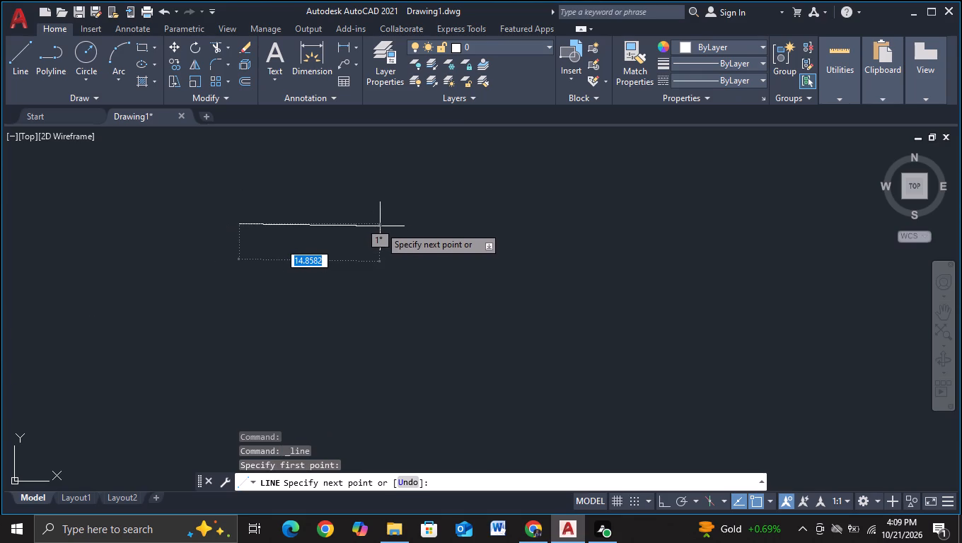
key(F8)
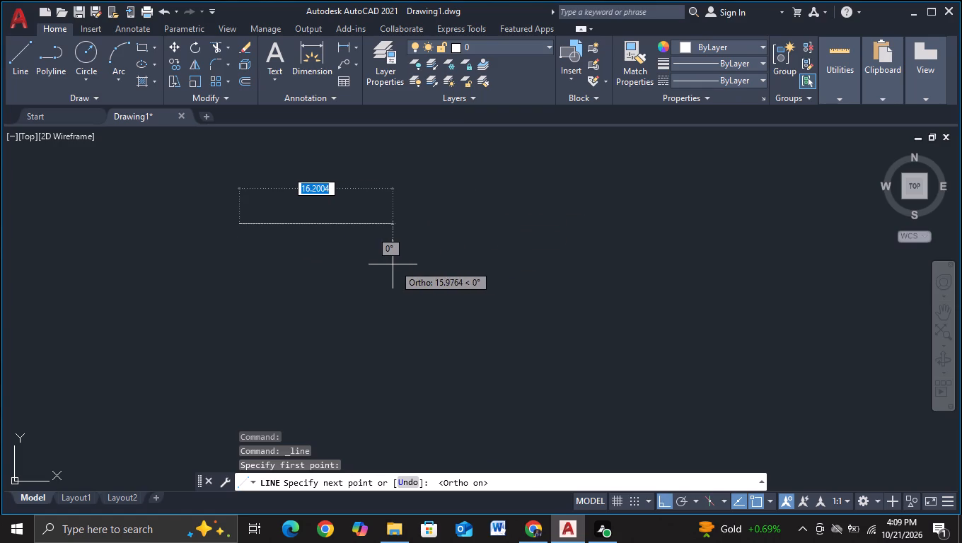
click(458, 255)
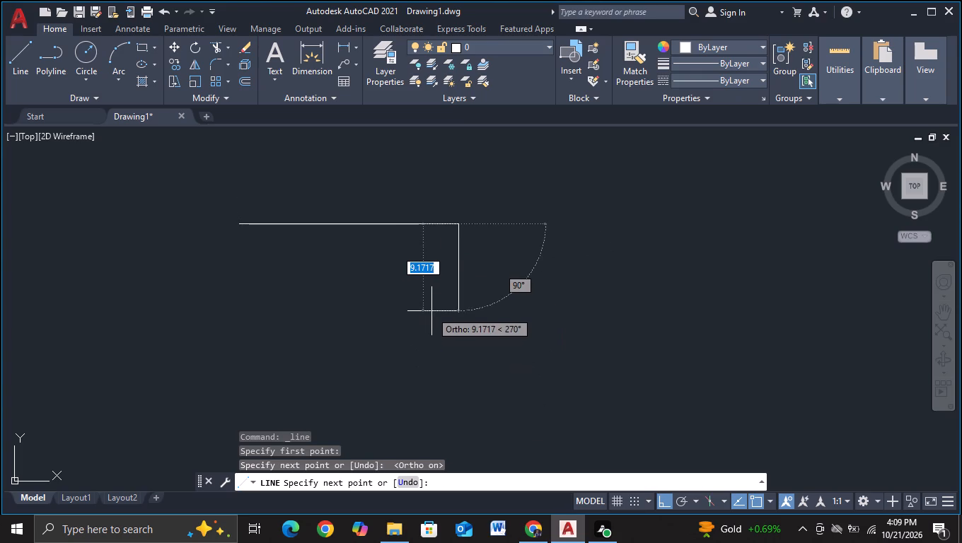
click(441, 340)
key(Escape)
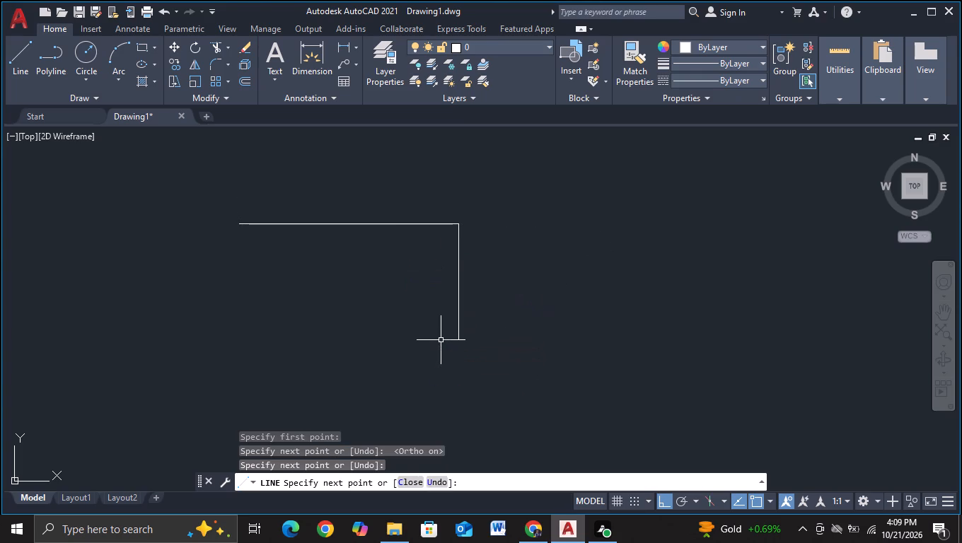
Draw a slanted line about 3 units long, rising outward at about 23° from the outline's upper-right corner, with ortho off.
click(23, 76)
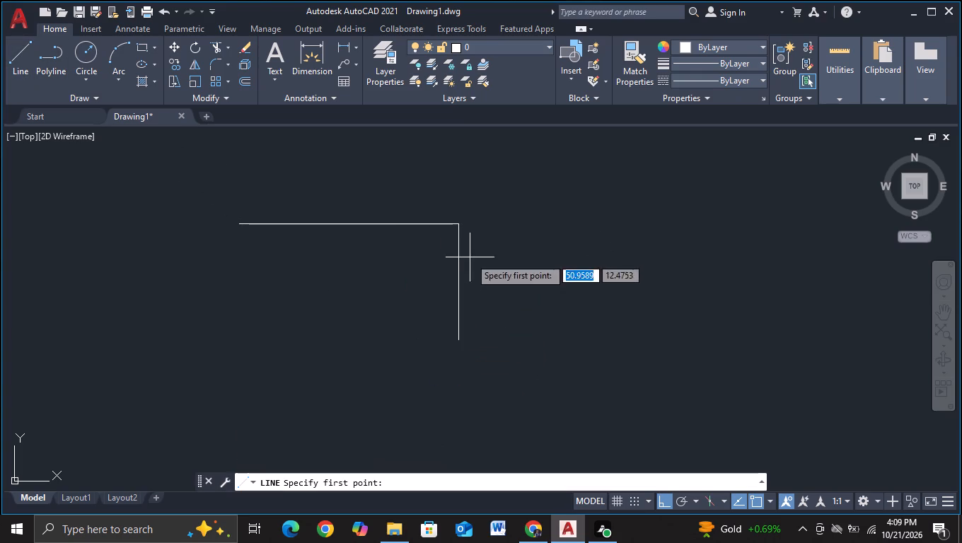
click(456, 224)
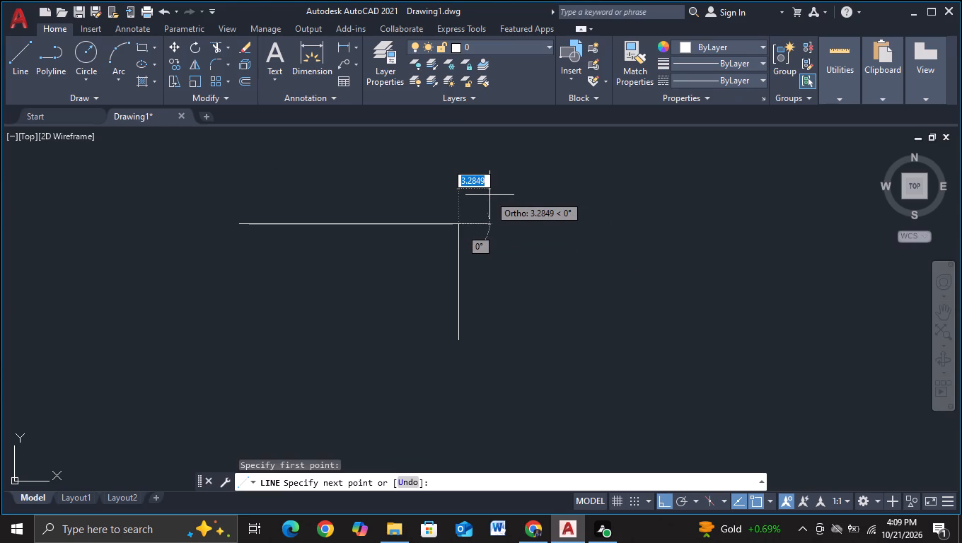
key(F8)
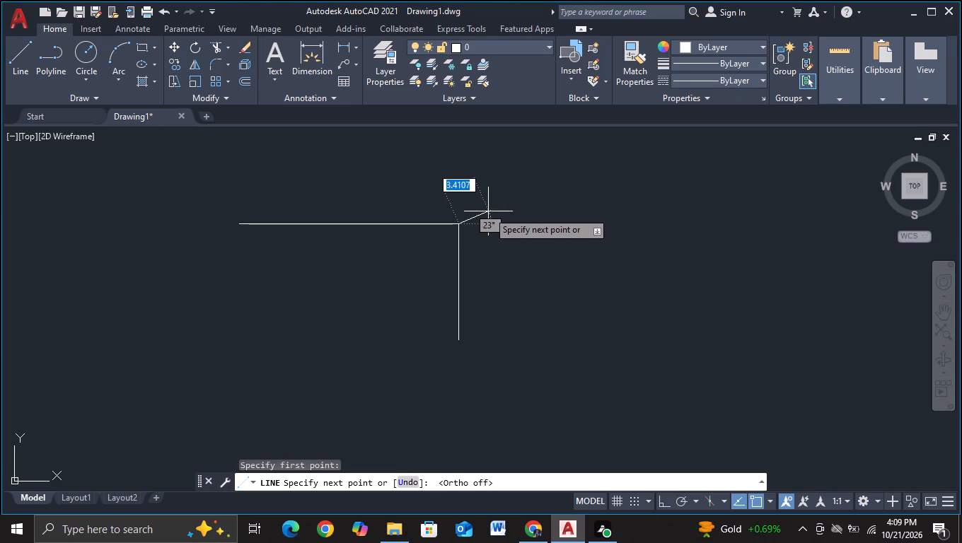
click(487, 212)
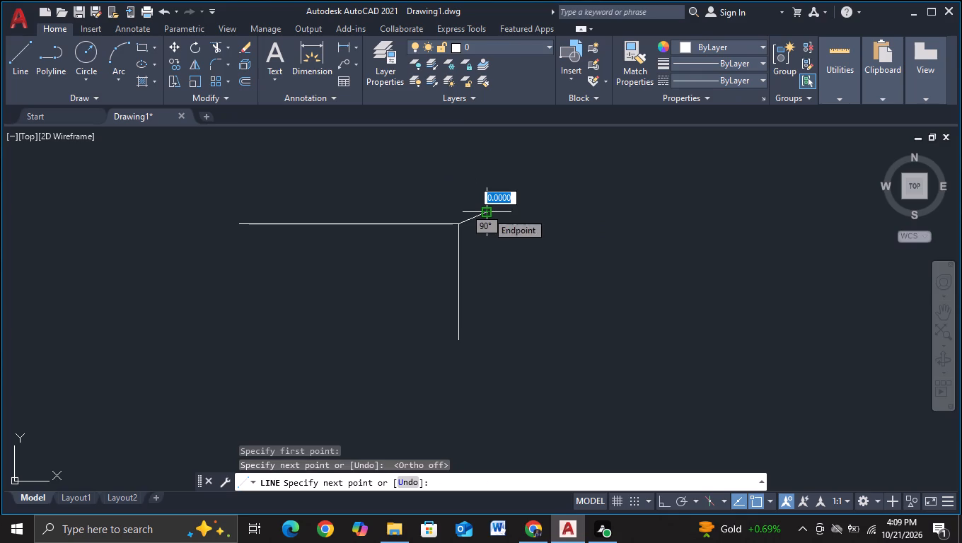
key(Escape)
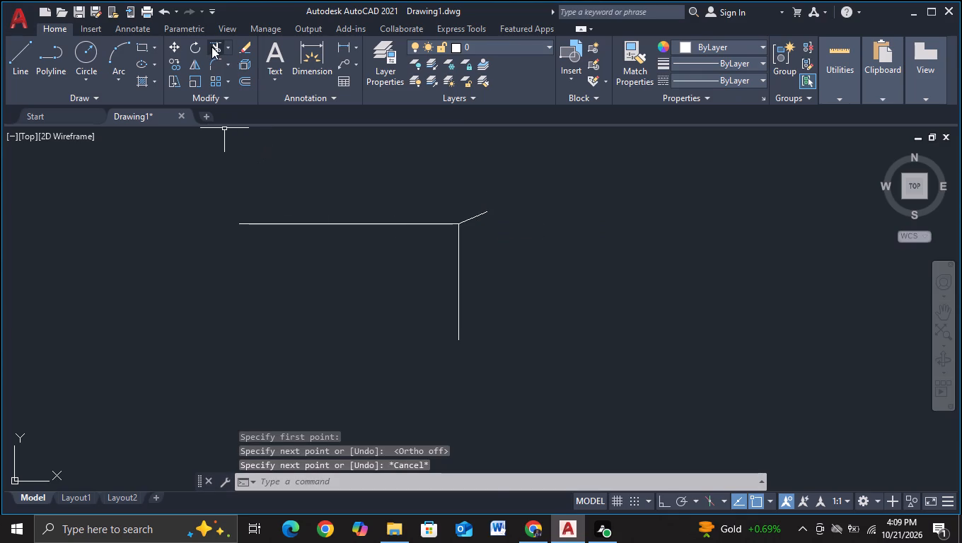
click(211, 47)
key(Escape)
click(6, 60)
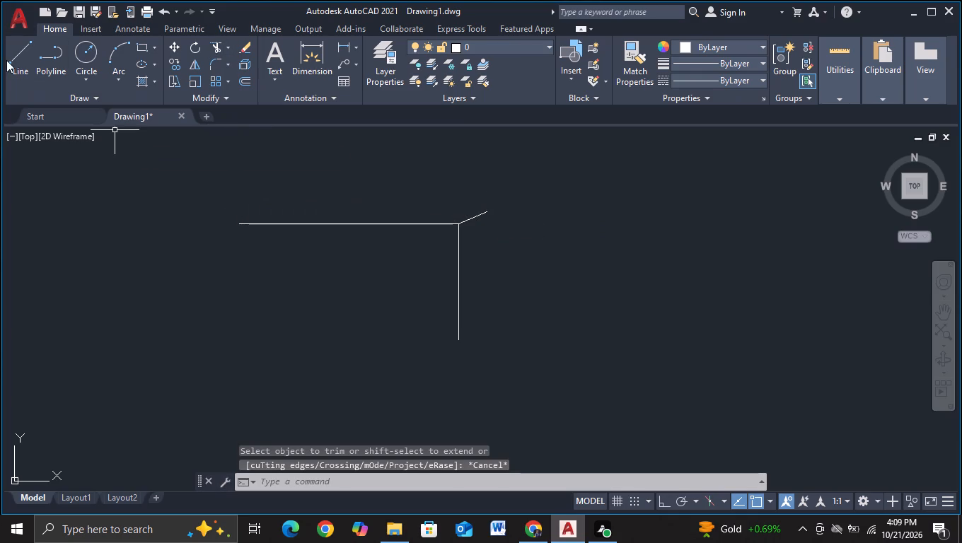
Draw a vertical line about 7.75 units downward from the left end of the horizontal line.
click(18, 69)
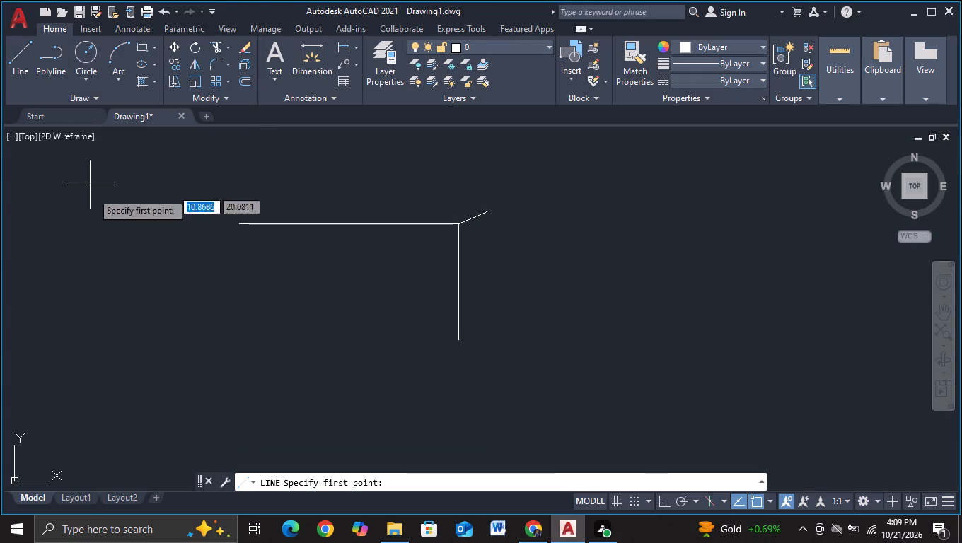
click(240, 219)
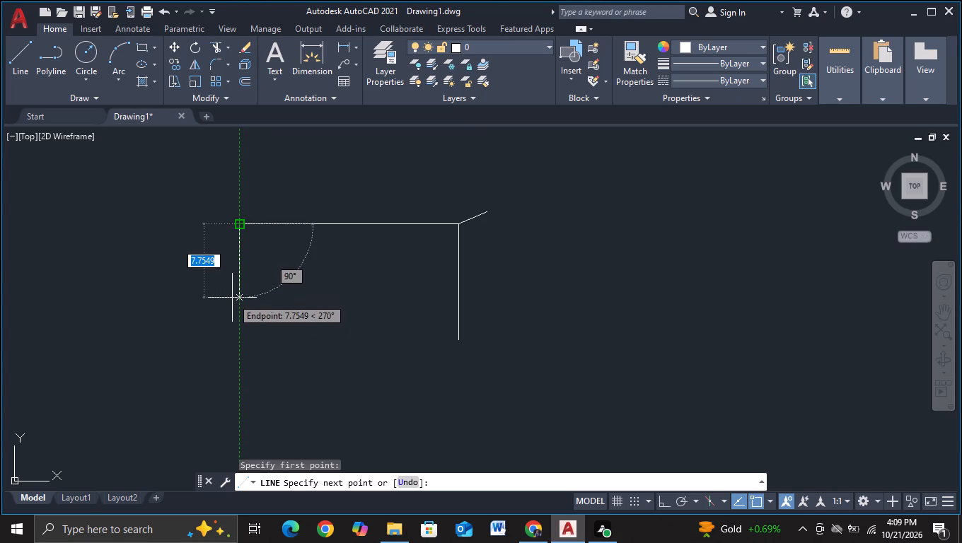
click(232, 298)
key(Escape)
With ortho on, draw a three-sided raised box about 10 units wide over the horizontal line near its left end, both sides crossing it.
middle_drag(290, 343, 308, 288)
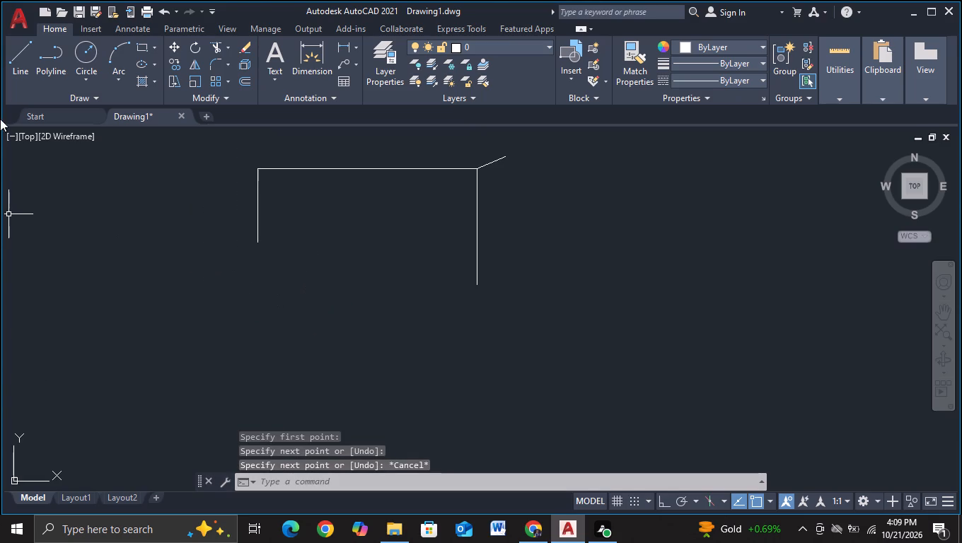
click(29, 74)
middle_drag(337, 273, 283, 332)
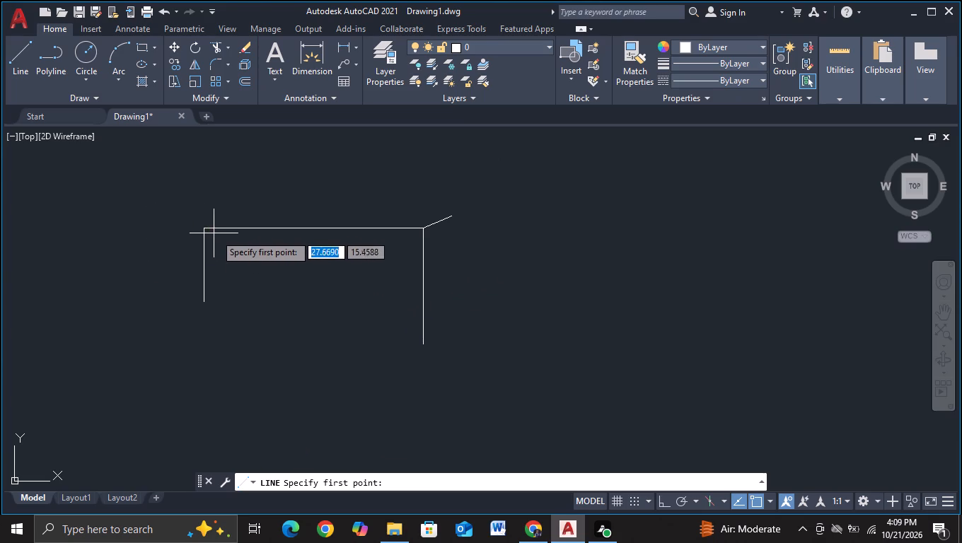
scroll(216, 234, up, 2)
click(245, 231)
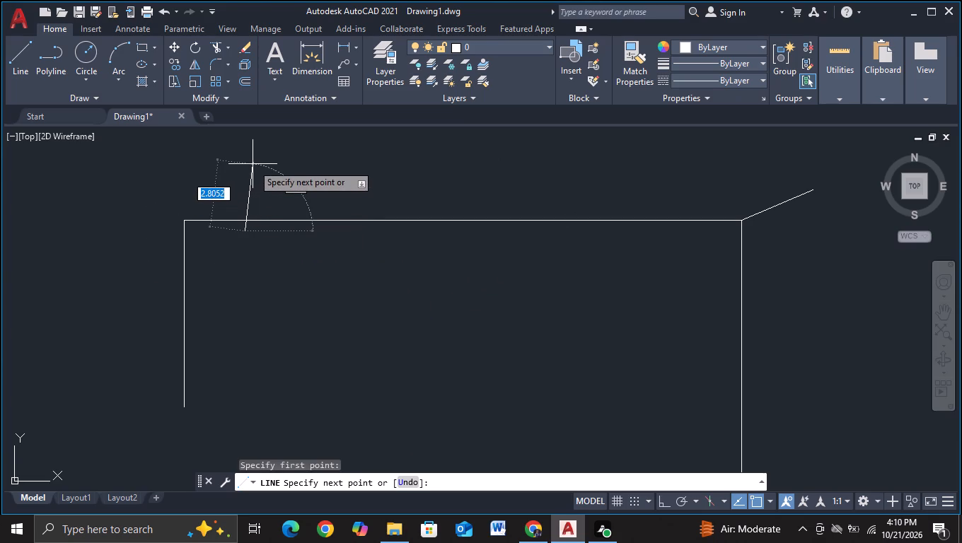
key(F8)
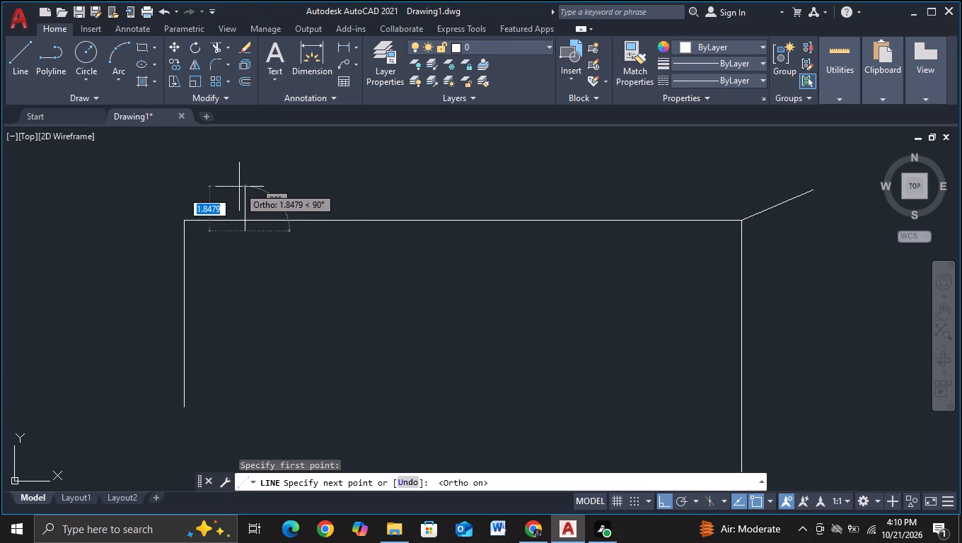
click(239, 187)
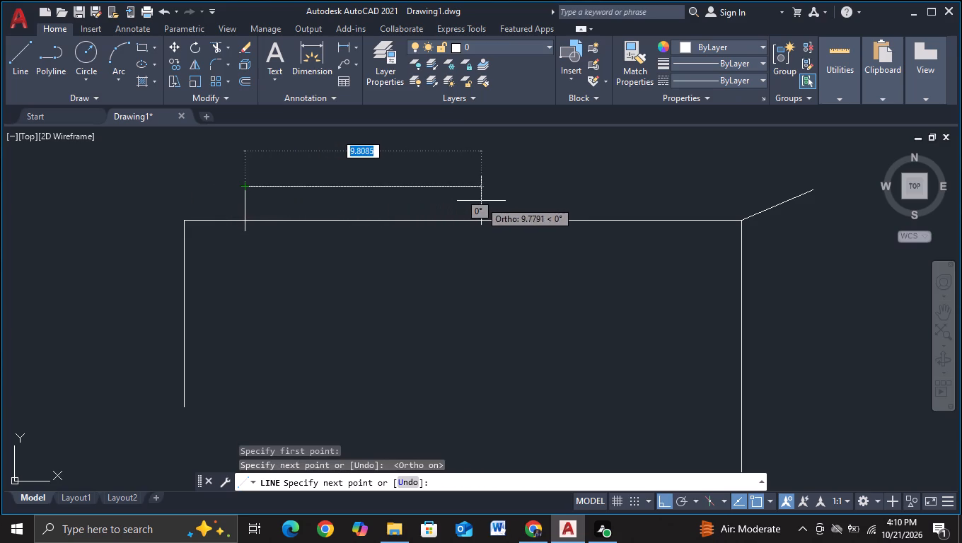
click(486, 202)
click(495, 252)
key(Escape)
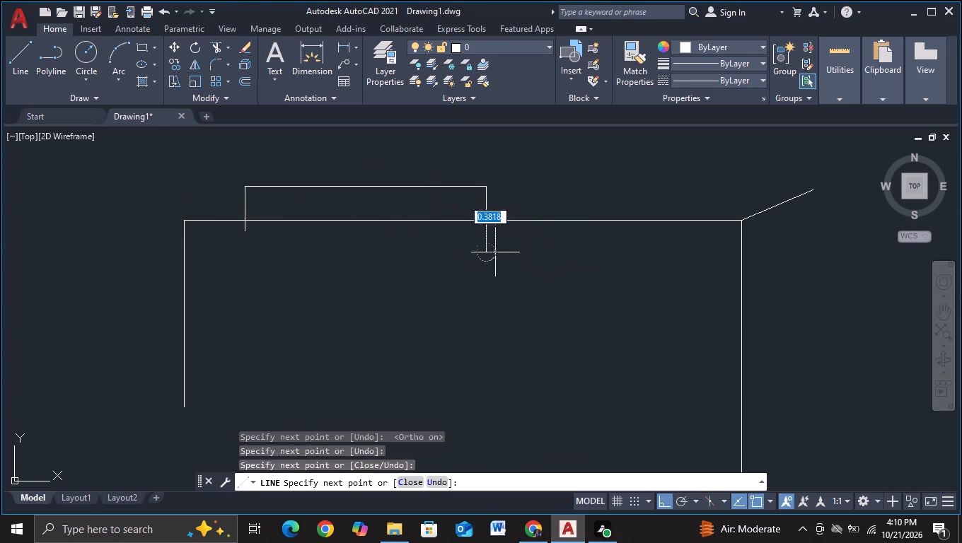
Trim both sides of the raised box where they extend below the horizontal line.
click(216, 47)
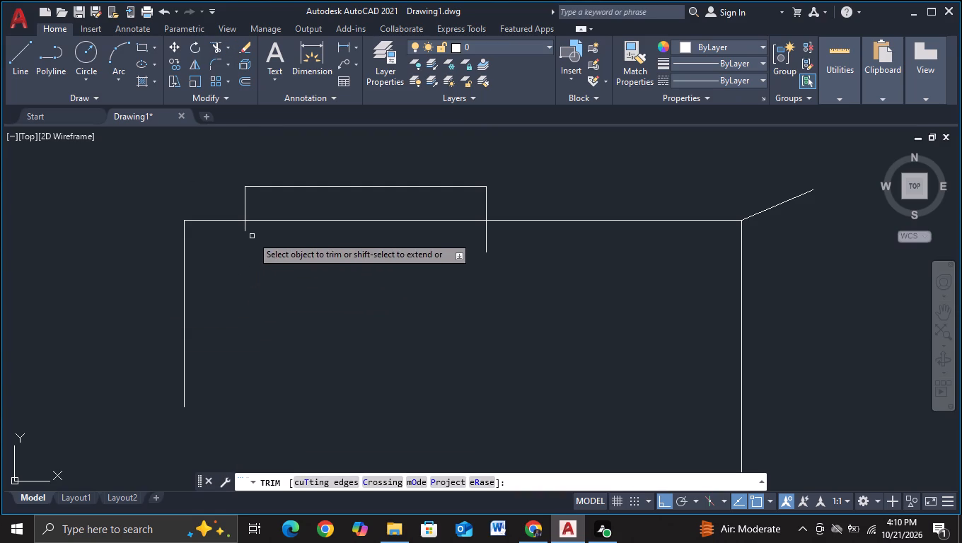
click(244, 229)
drag(475, 245, 496, 240)
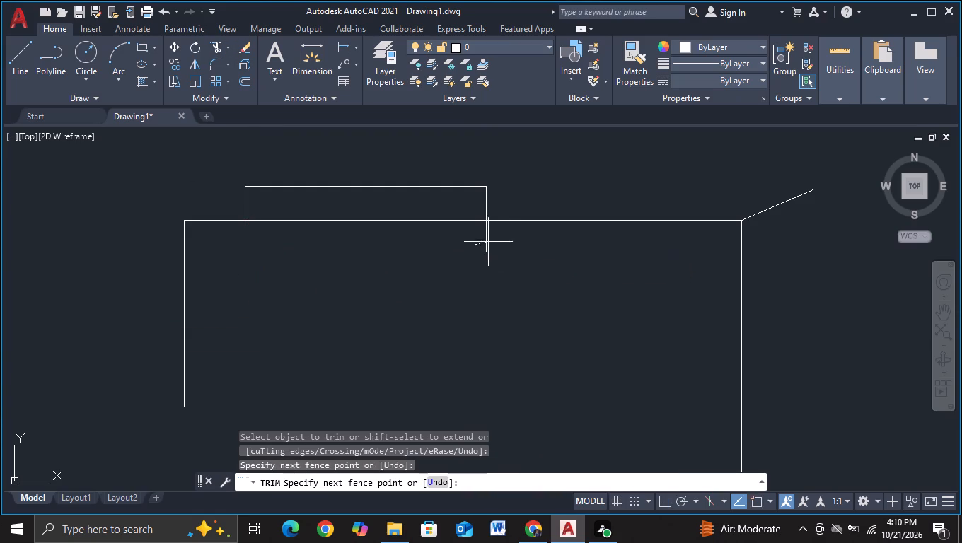
drag(496, 240, 502, 240)
scroll(500, 245, down, 1)
middle_drag(511, 346, 516, 274)
key(Escape)
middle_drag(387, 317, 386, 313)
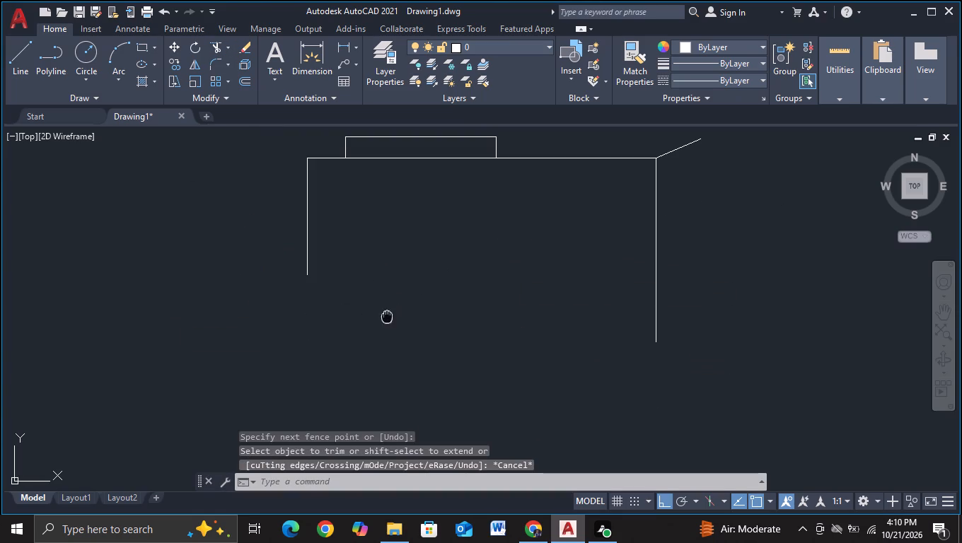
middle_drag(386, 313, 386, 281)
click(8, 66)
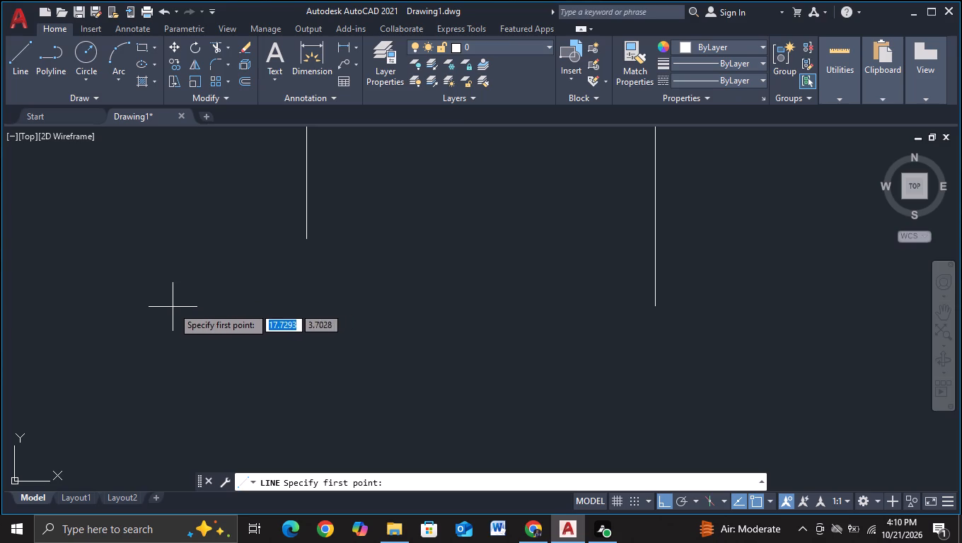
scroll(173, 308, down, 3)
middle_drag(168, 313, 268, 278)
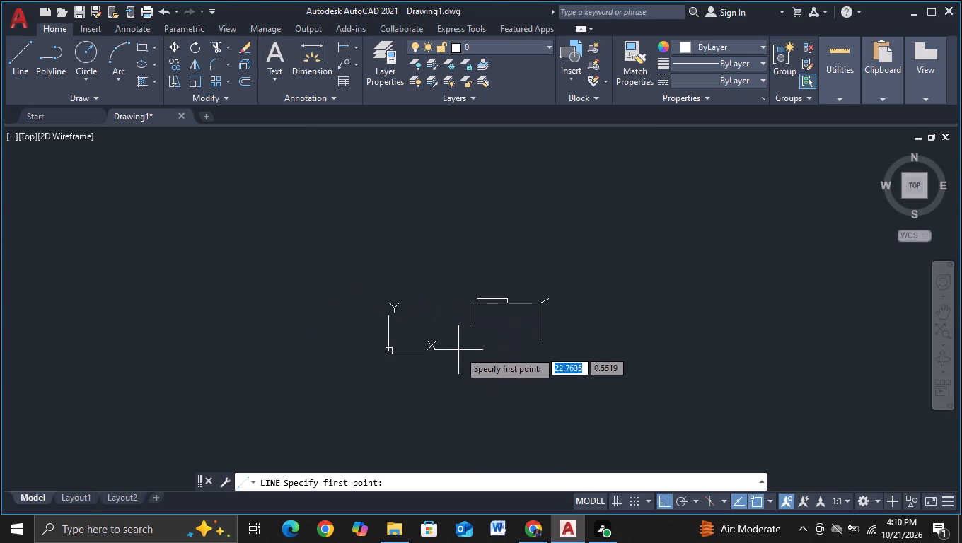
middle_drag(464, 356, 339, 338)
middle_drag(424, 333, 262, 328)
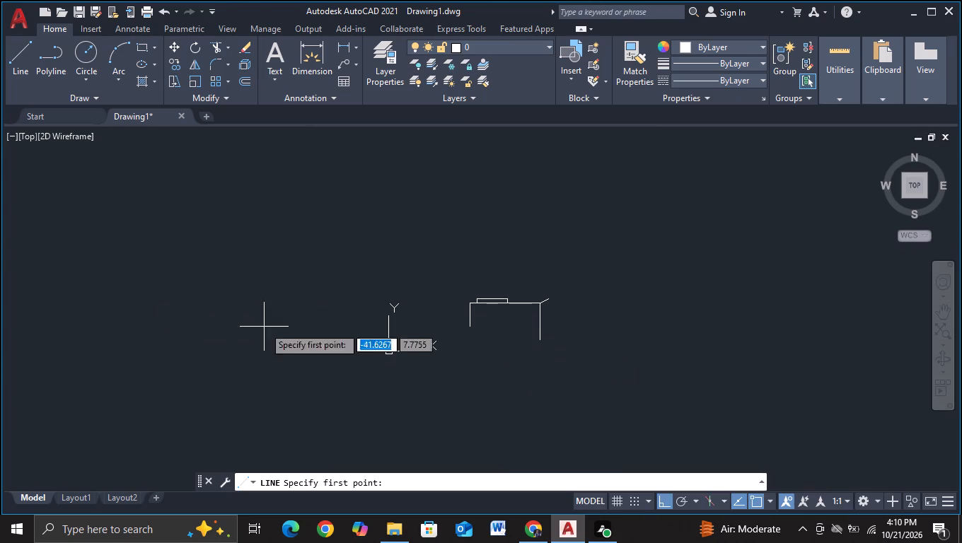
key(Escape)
Move the UCS origin horizontally to the left, well away from the outline, using Move and Align.
click(390, 350)
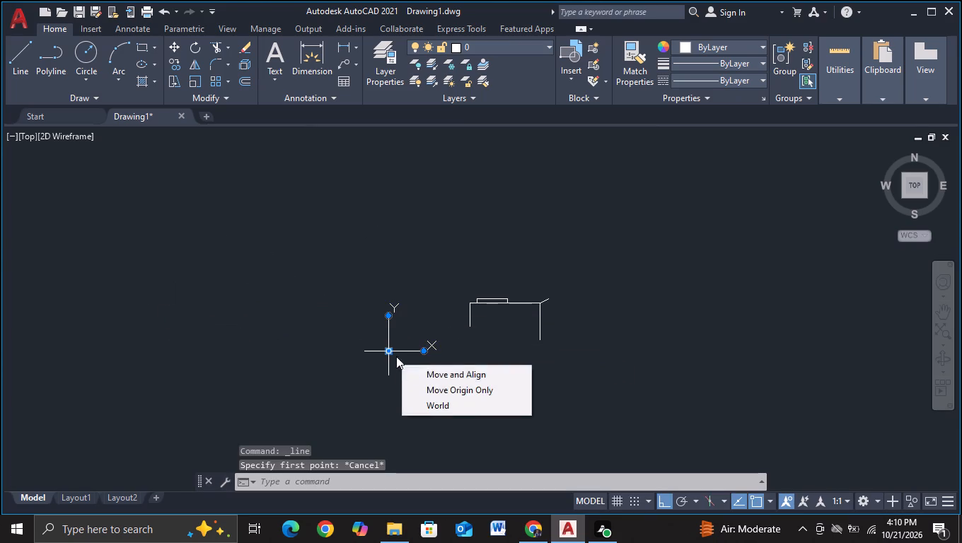
click(434, 376)
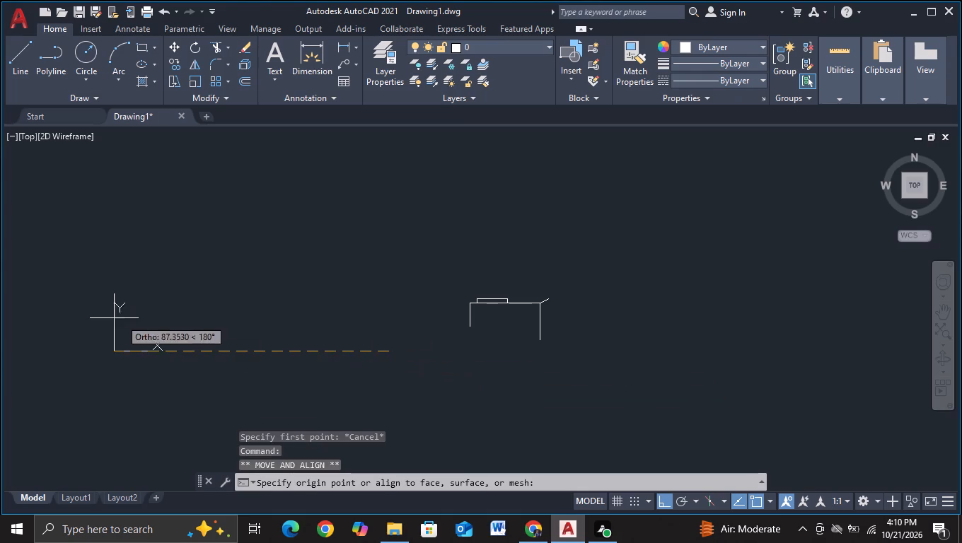
click(28, 325)
key(Escape)
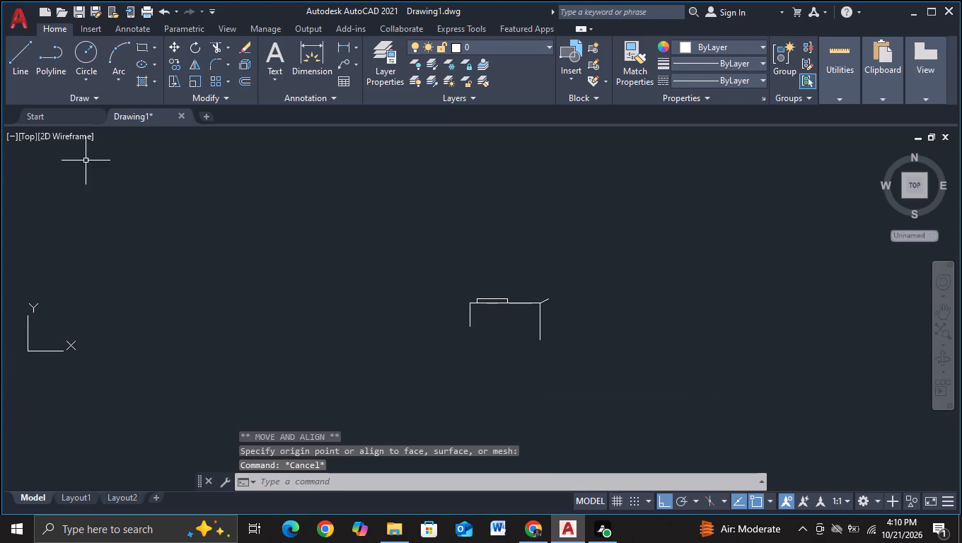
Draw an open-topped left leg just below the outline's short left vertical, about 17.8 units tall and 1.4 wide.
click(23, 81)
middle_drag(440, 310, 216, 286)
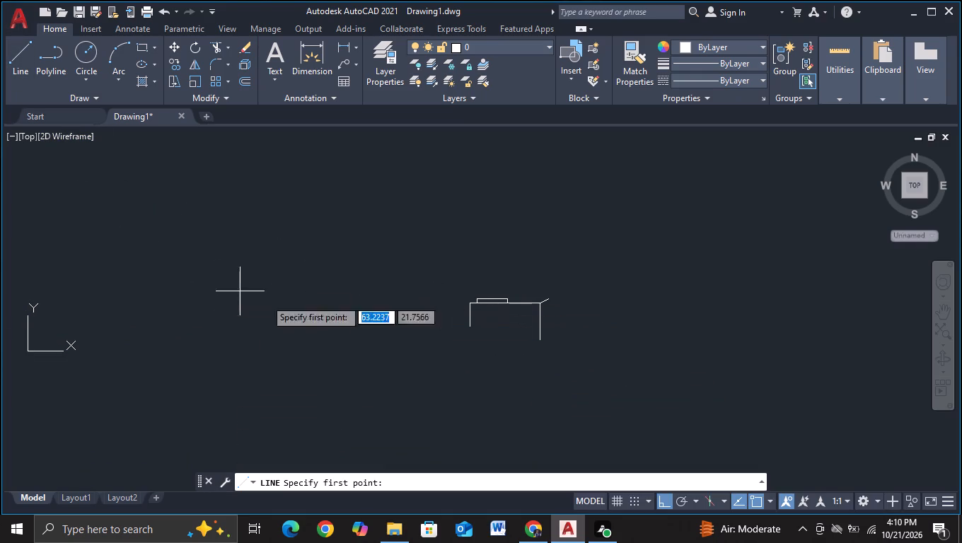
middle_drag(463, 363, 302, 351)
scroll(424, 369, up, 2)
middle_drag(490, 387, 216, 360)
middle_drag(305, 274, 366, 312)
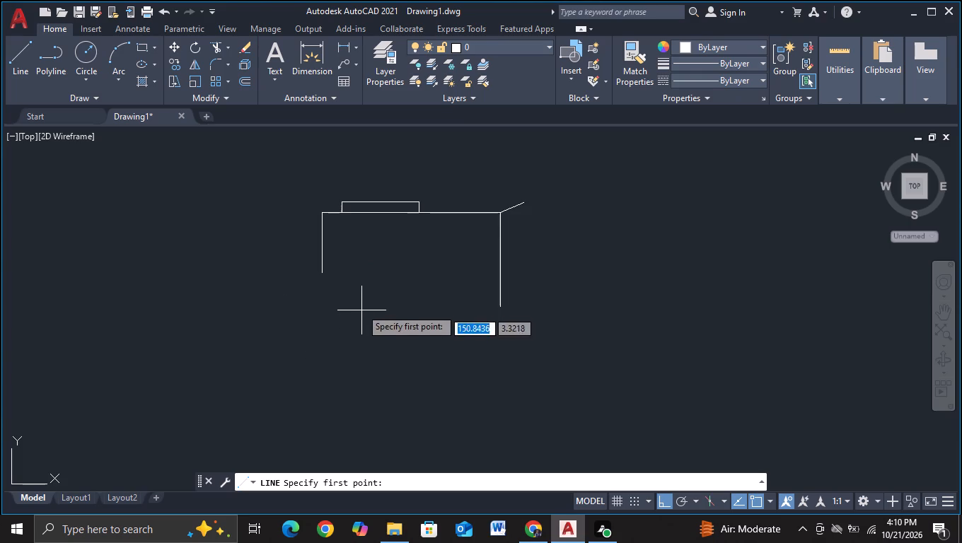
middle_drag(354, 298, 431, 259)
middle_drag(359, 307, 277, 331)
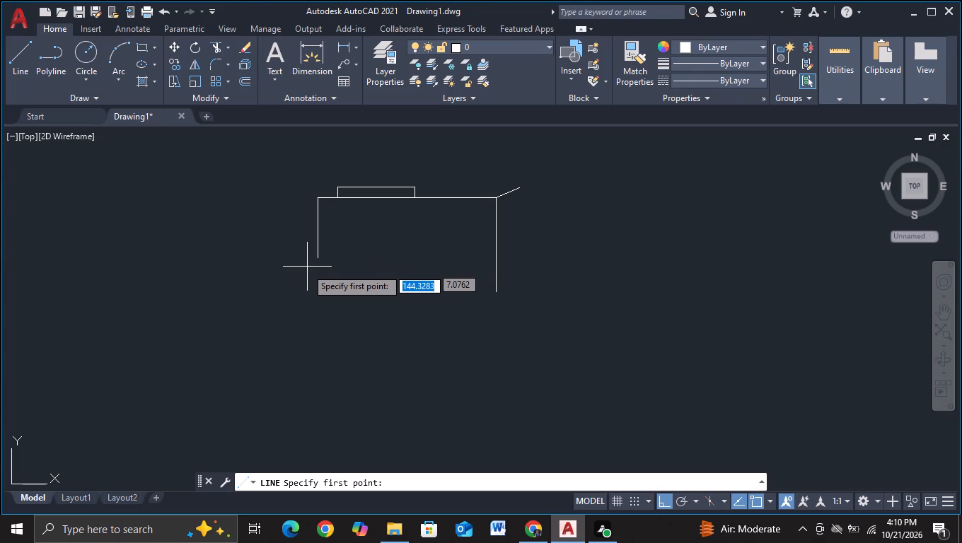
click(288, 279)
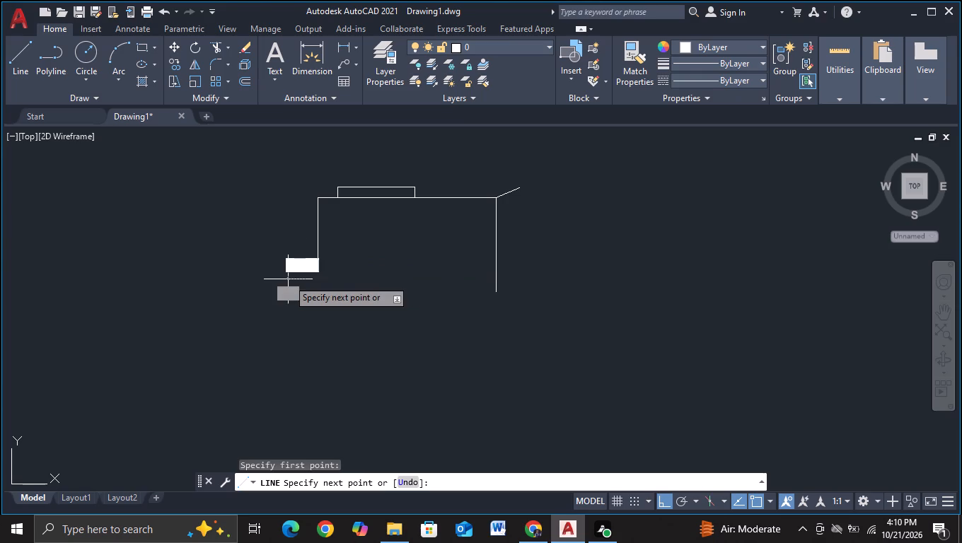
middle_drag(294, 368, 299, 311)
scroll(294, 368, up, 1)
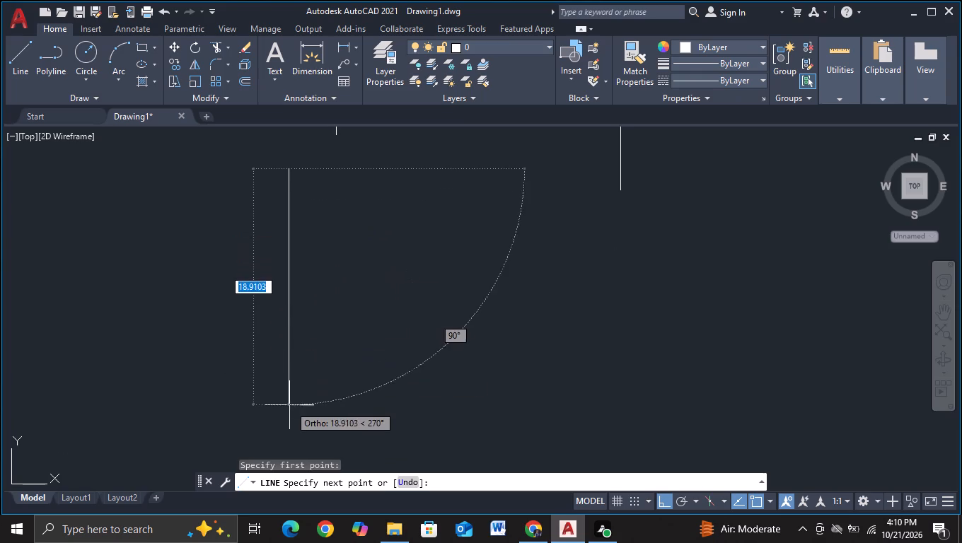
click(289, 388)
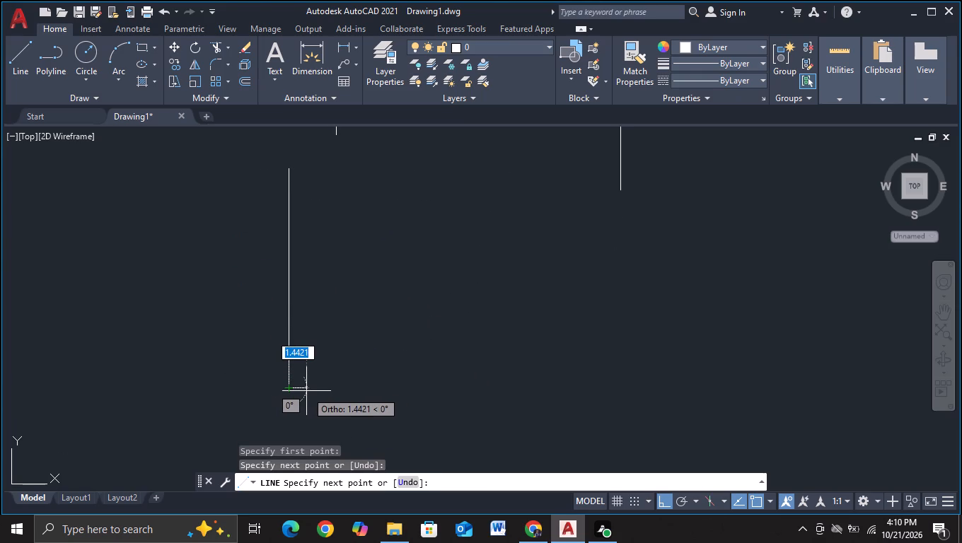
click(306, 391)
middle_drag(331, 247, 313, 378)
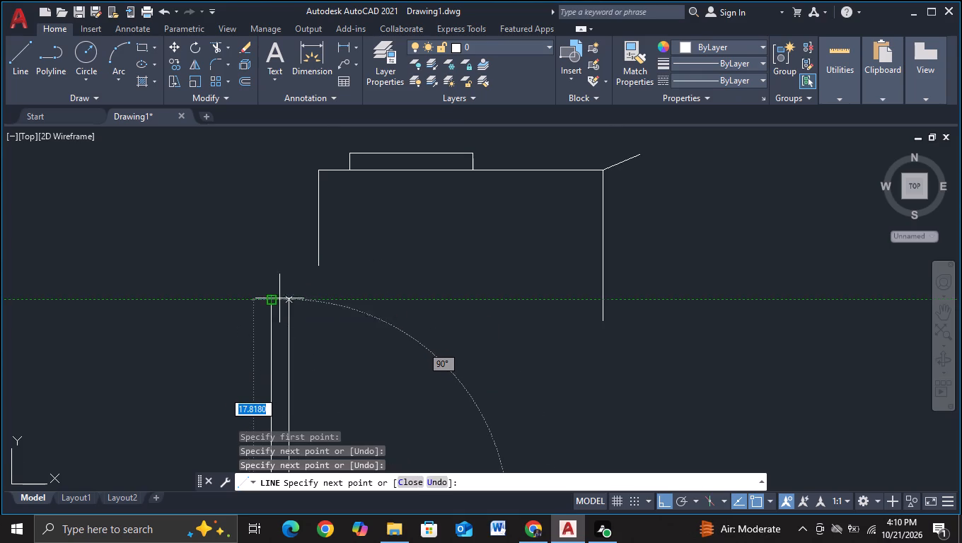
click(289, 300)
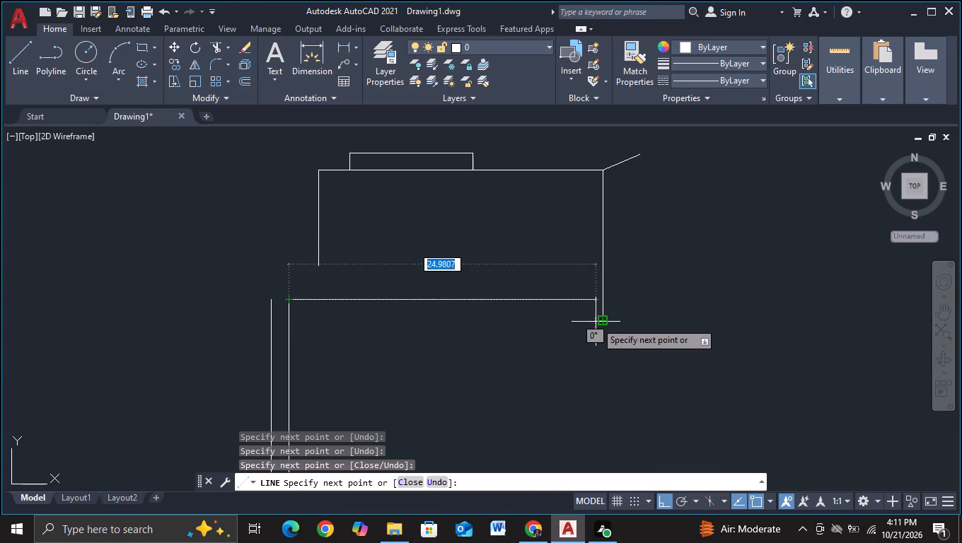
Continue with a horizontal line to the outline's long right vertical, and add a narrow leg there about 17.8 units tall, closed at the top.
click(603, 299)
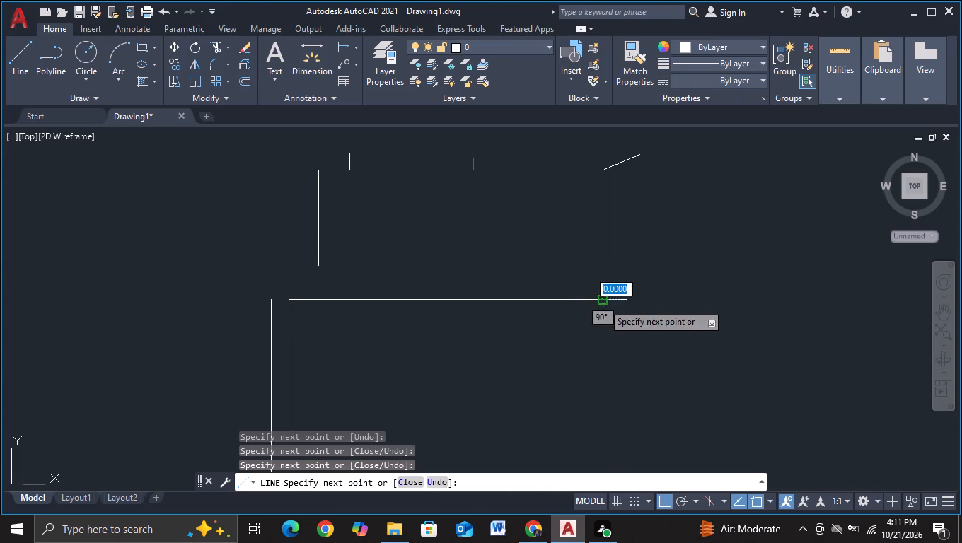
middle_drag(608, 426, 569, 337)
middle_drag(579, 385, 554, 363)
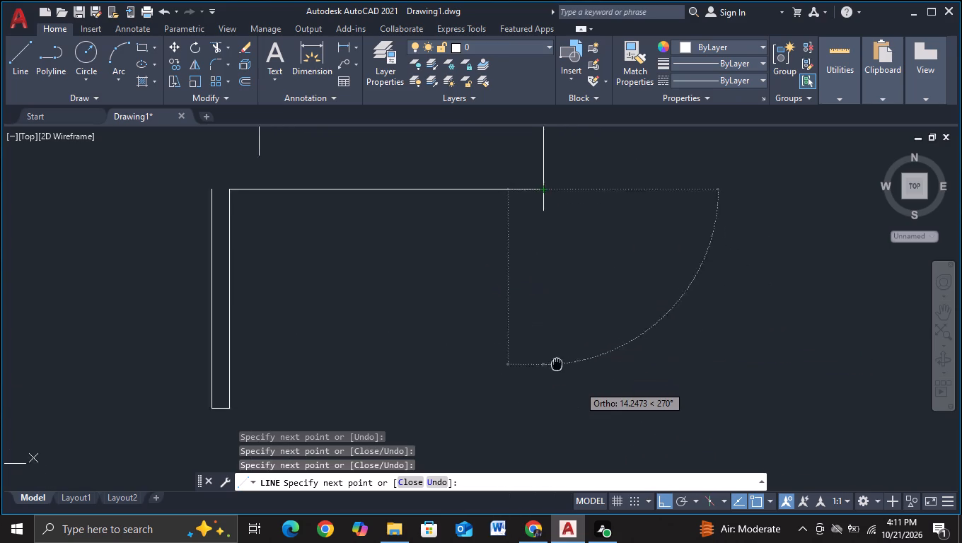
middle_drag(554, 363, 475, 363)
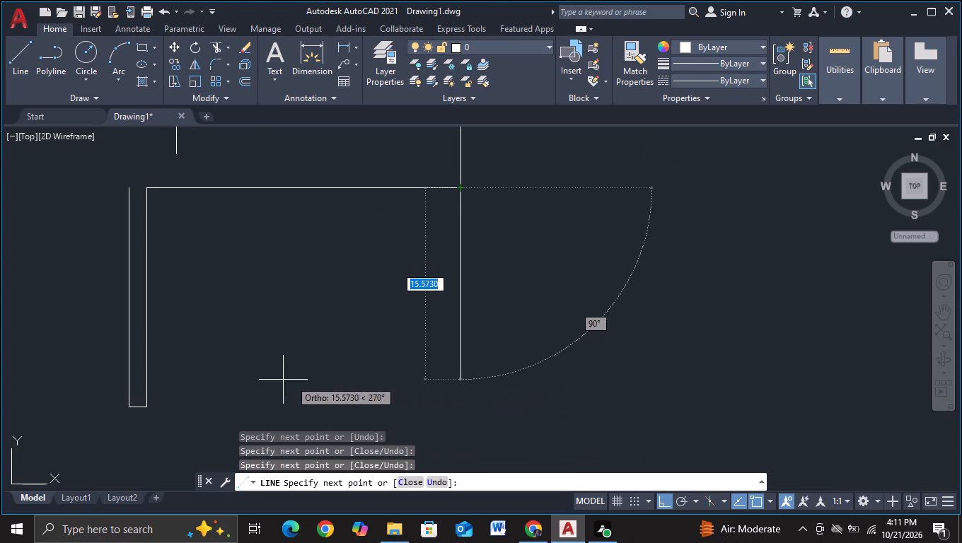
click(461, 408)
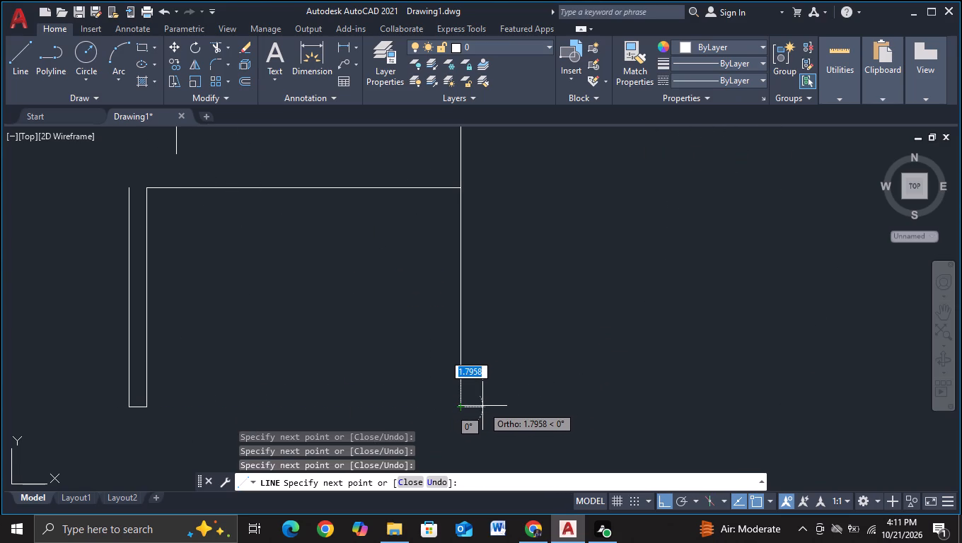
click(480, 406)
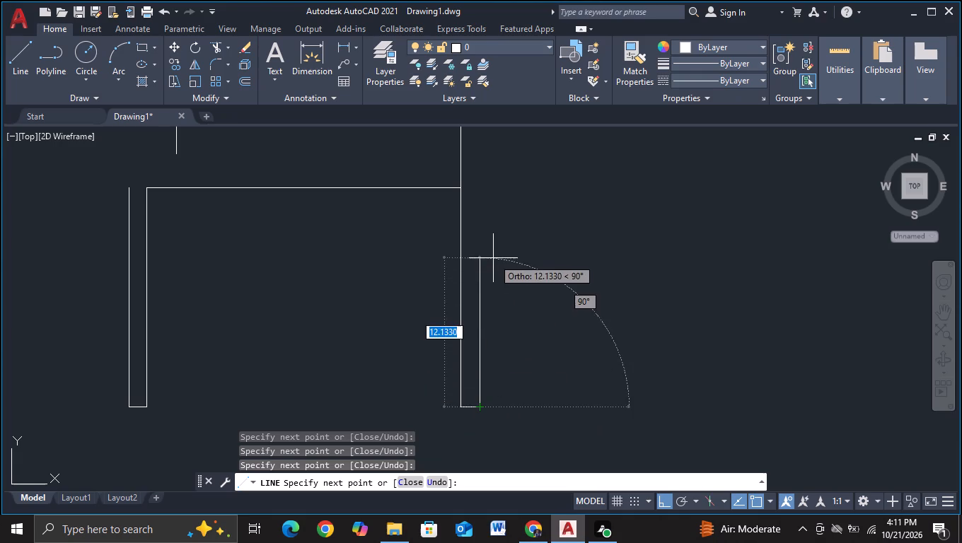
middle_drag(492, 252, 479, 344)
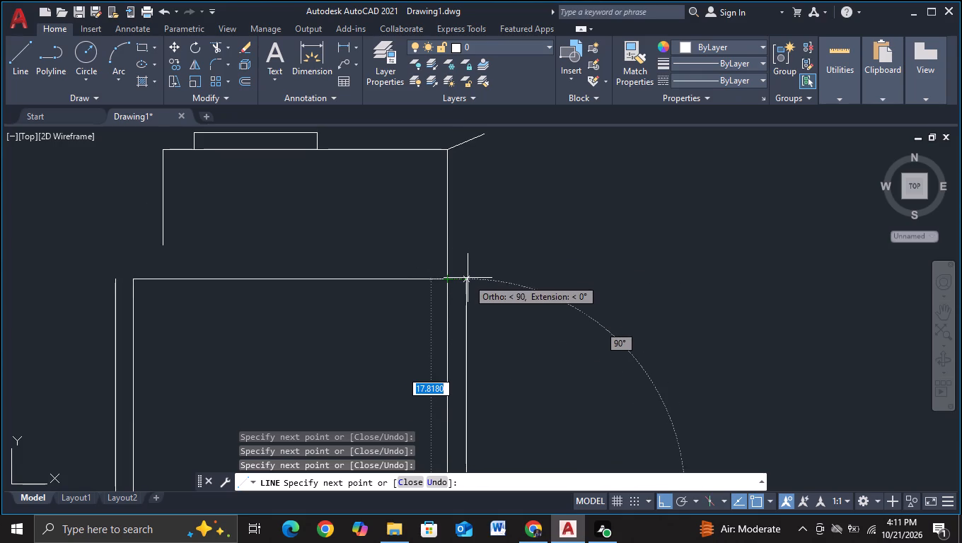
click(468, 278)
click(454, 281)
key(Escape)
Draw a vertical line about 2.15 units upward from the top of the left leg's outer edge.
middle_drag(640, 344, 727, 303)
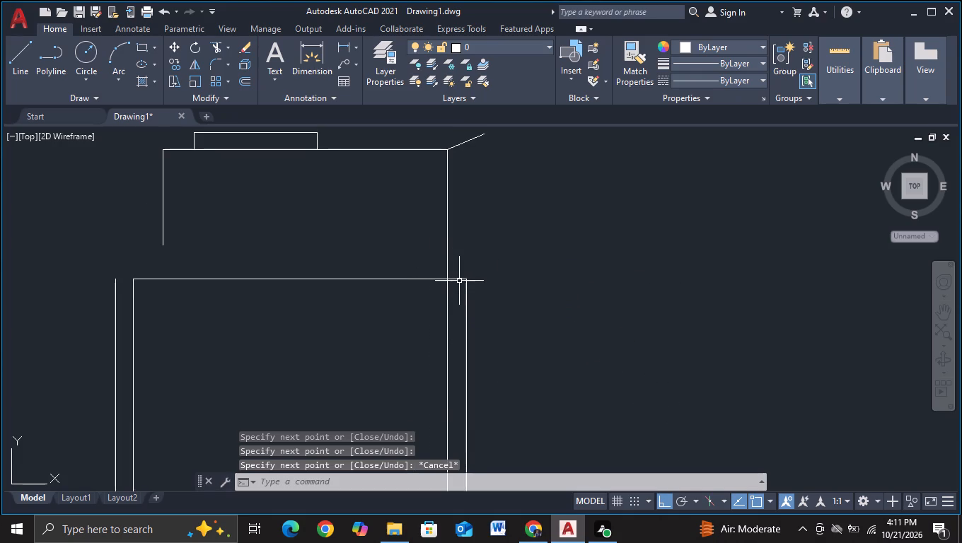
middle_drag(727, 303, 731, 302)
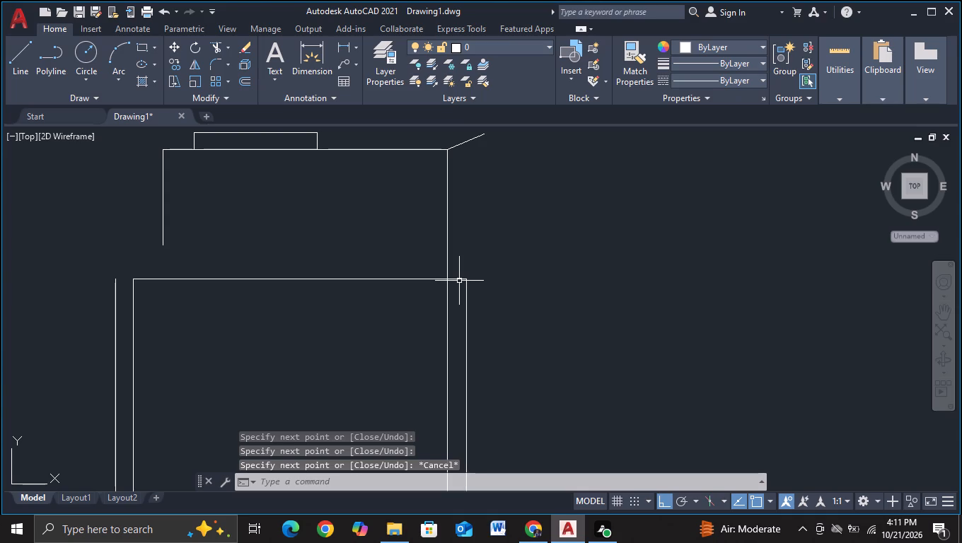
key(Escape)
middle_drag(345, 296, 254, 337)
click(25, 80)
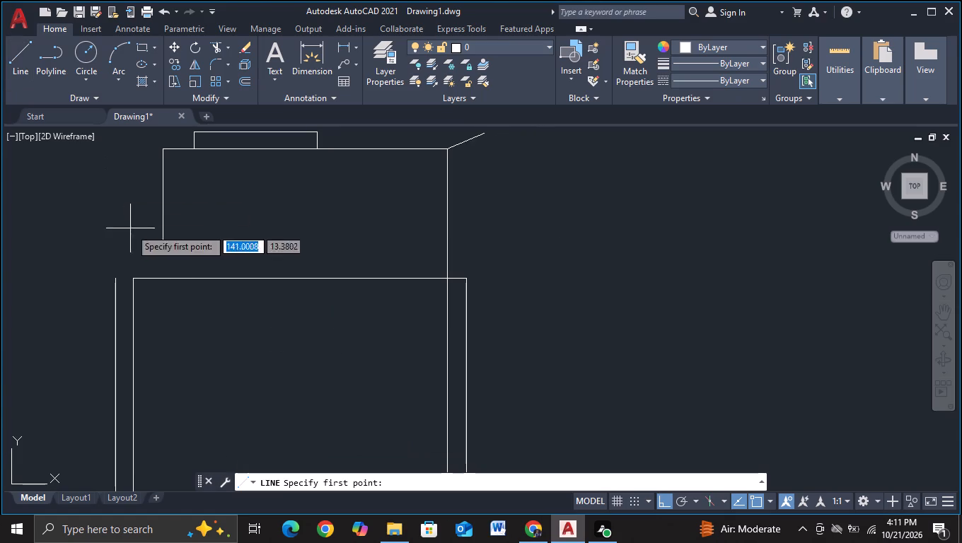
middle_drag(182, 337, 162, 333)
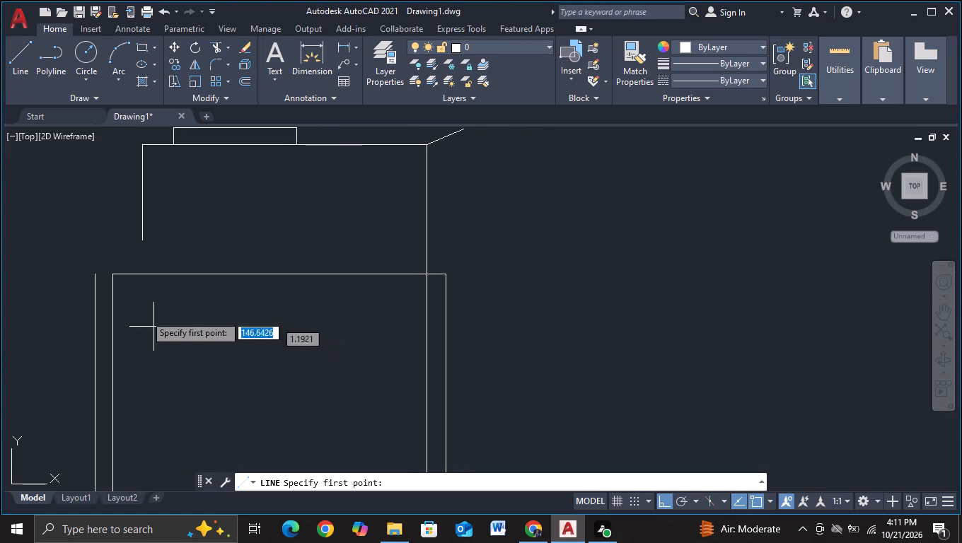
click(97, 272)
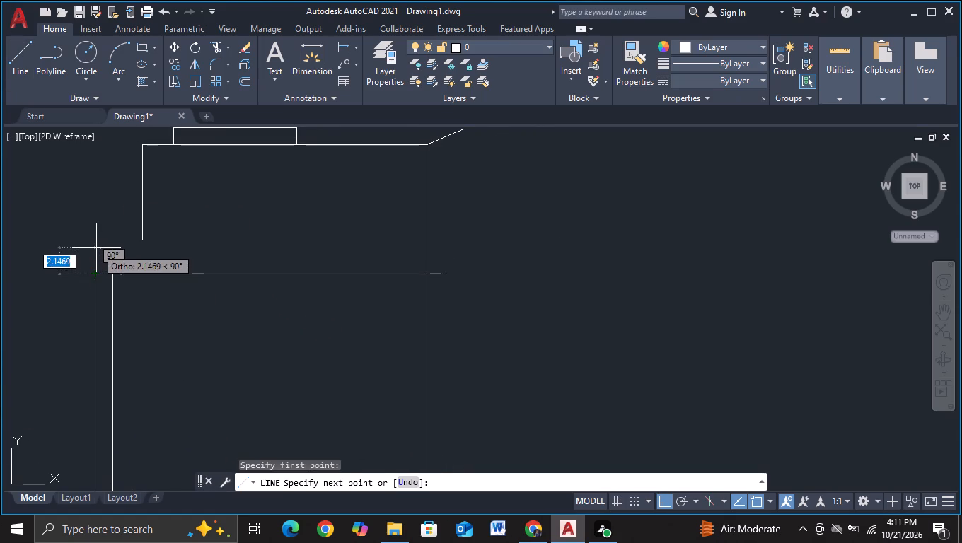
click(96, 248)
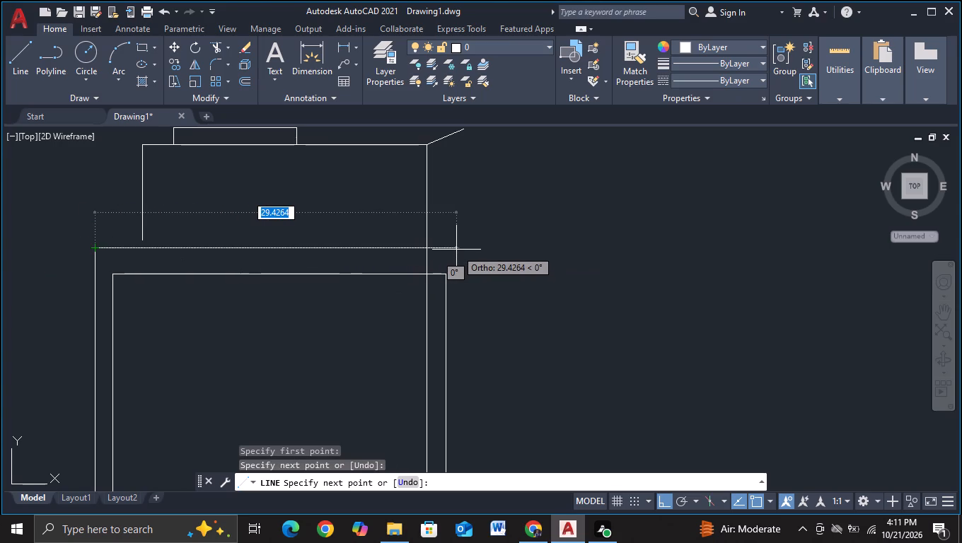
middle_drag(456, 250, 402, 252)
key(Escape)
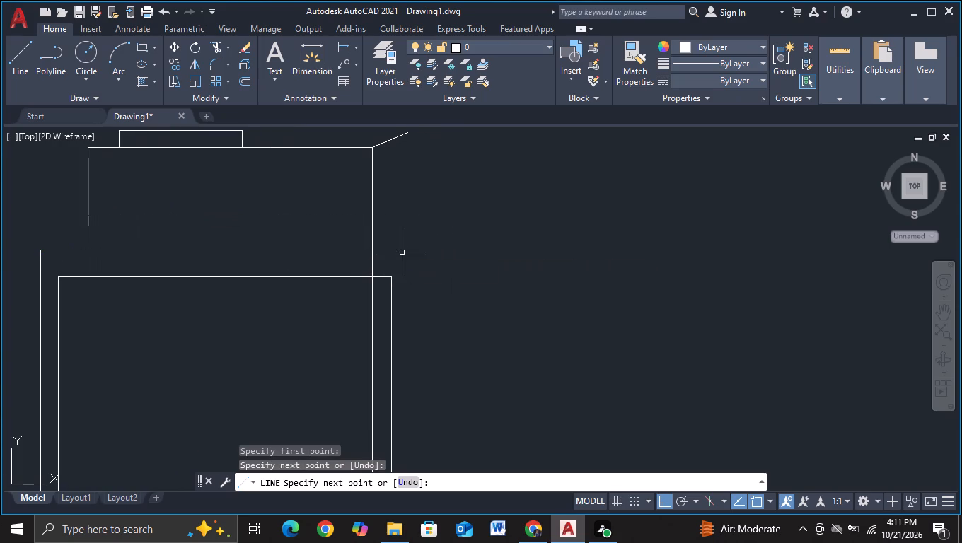
Erase the entire line drawing, including the outline, raised box and both legs.
middle_drag(267, 266, 275, 204)
scroll(275, 203, down, 2)
middle_drag(281, 269, 295, 281)
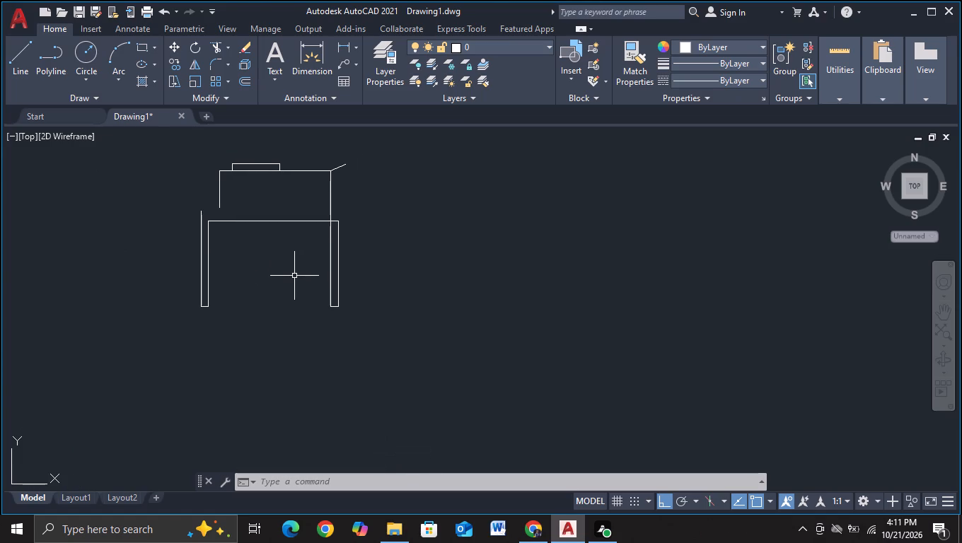
scroll(294, 276, down, 1)
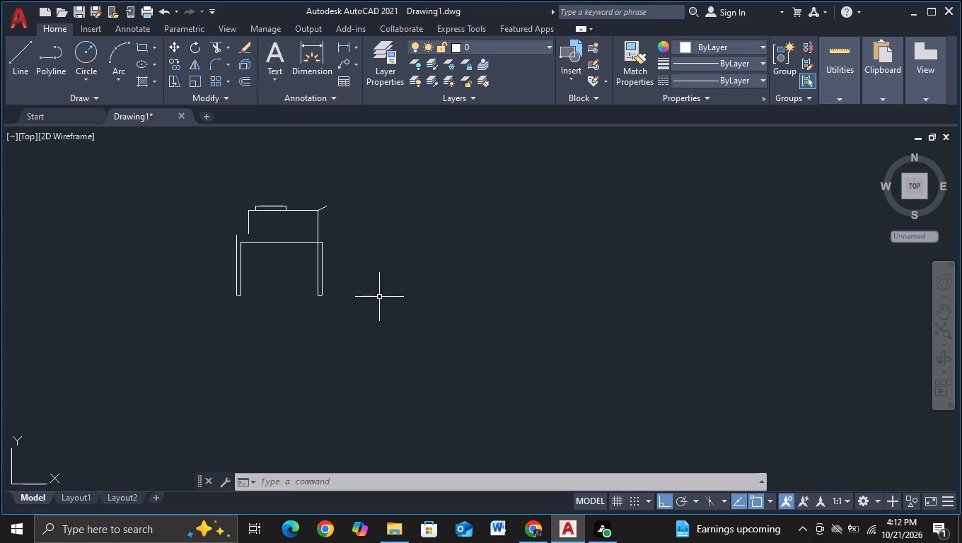
scroll(357, 308, down, 1)
middle_drag(357, 308, 482, 321)
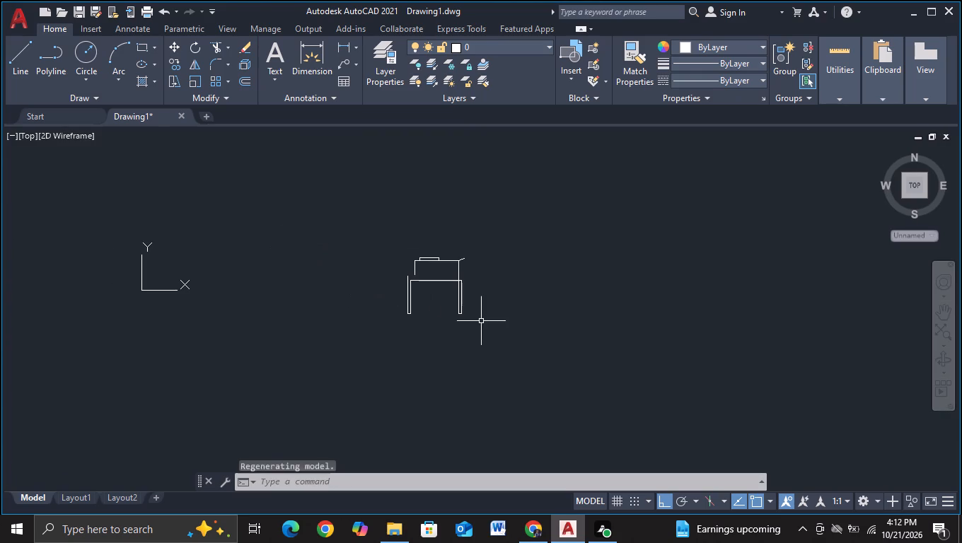
click(371, 223)
click(521, 348)
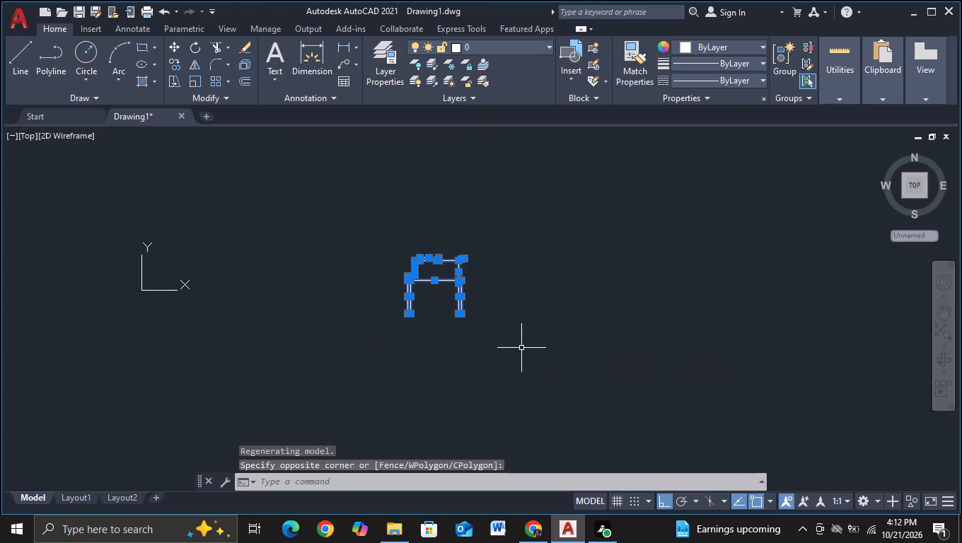
key(Delete)
key(Escape)
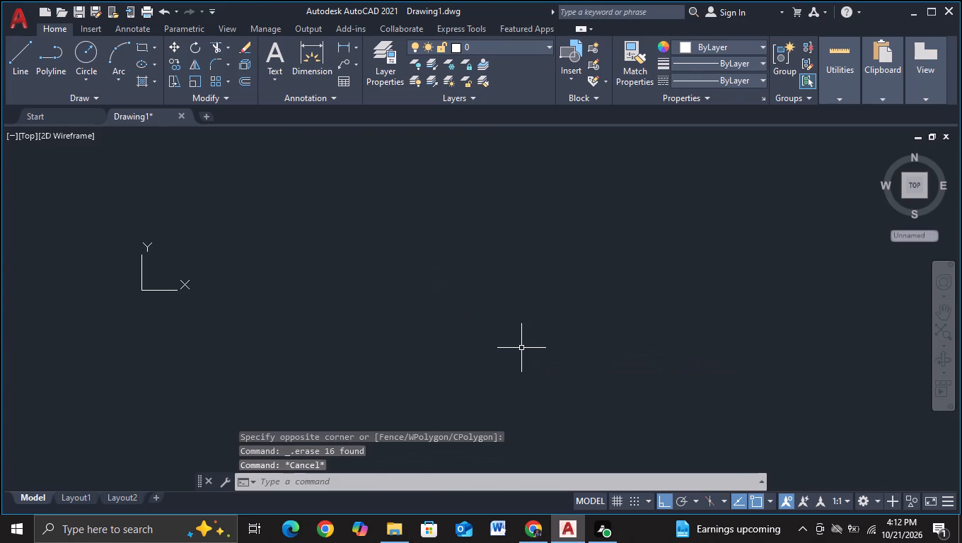
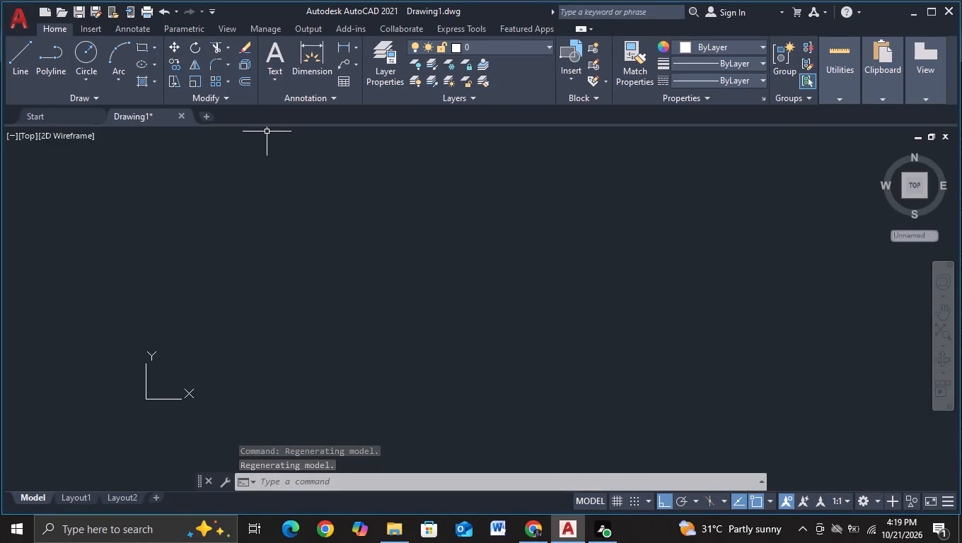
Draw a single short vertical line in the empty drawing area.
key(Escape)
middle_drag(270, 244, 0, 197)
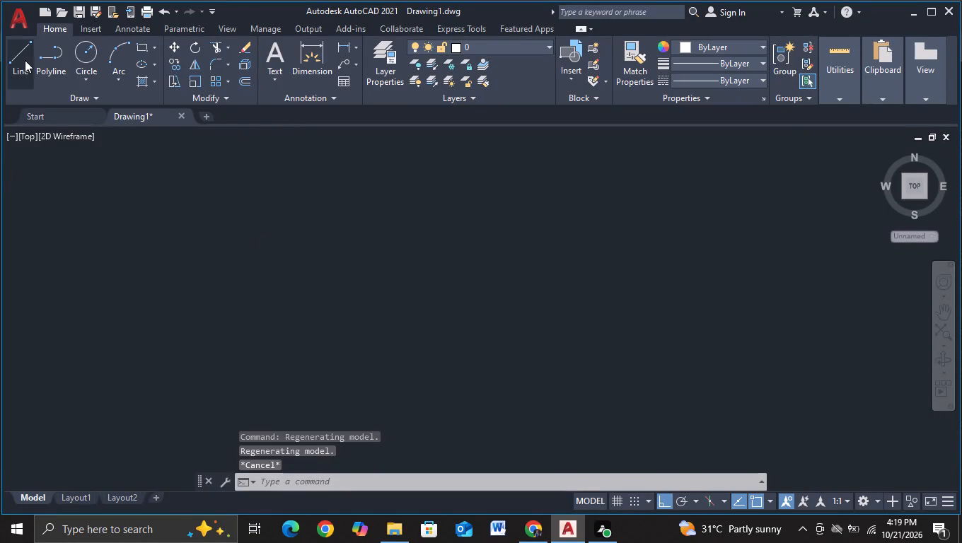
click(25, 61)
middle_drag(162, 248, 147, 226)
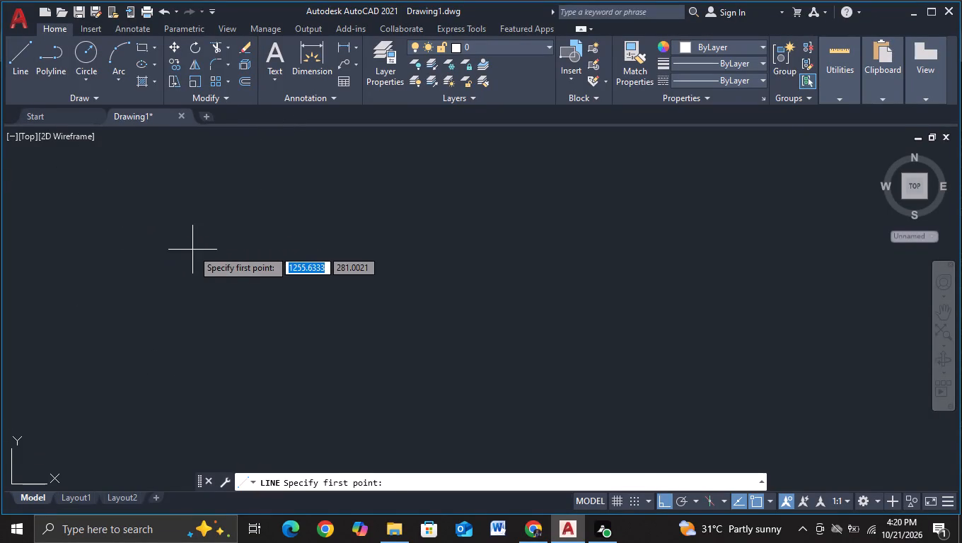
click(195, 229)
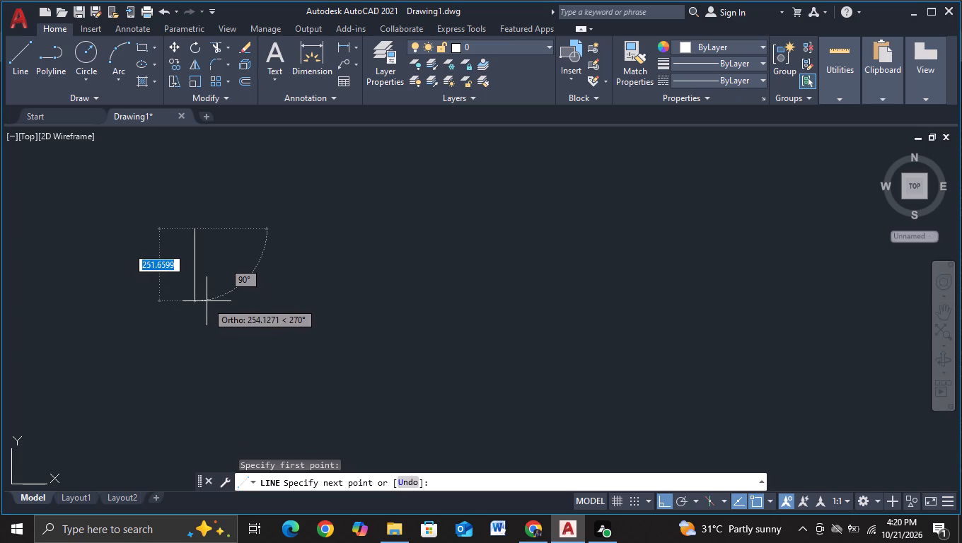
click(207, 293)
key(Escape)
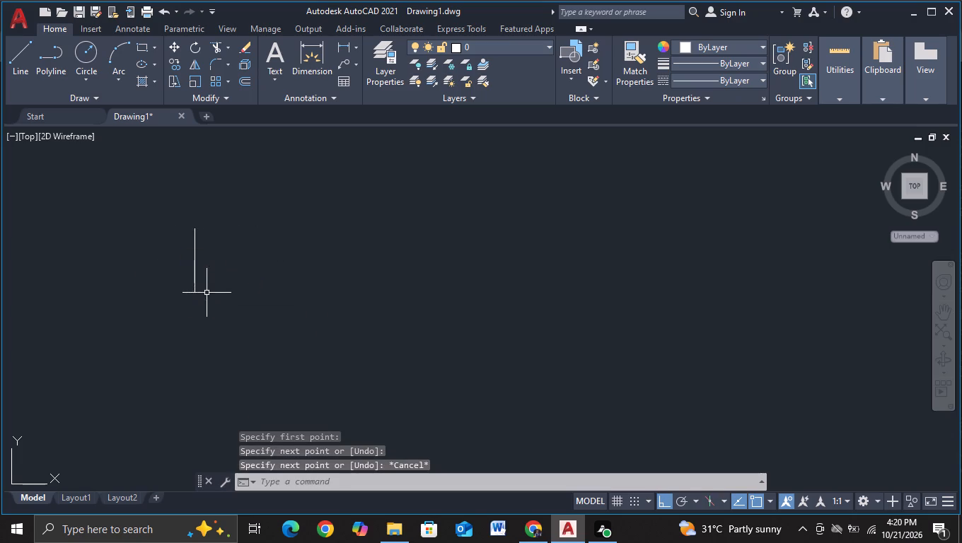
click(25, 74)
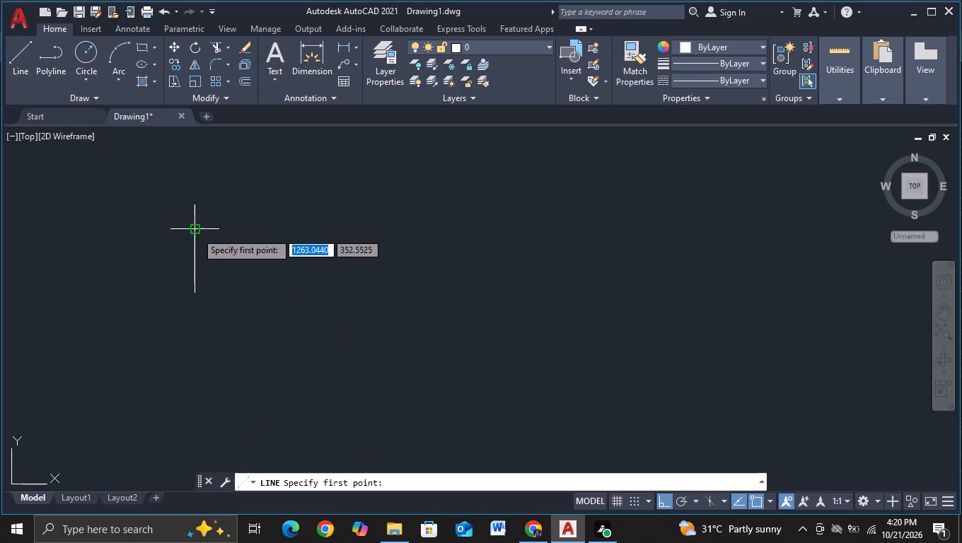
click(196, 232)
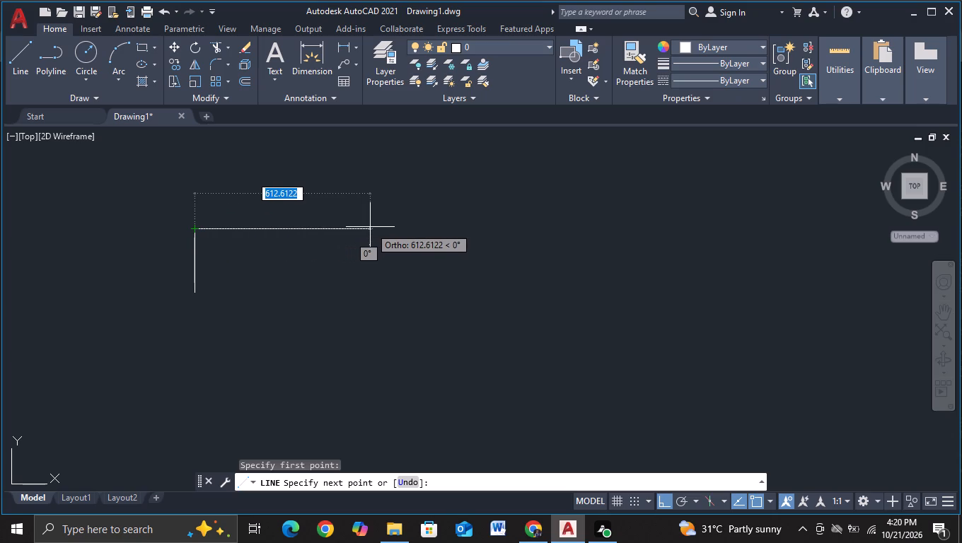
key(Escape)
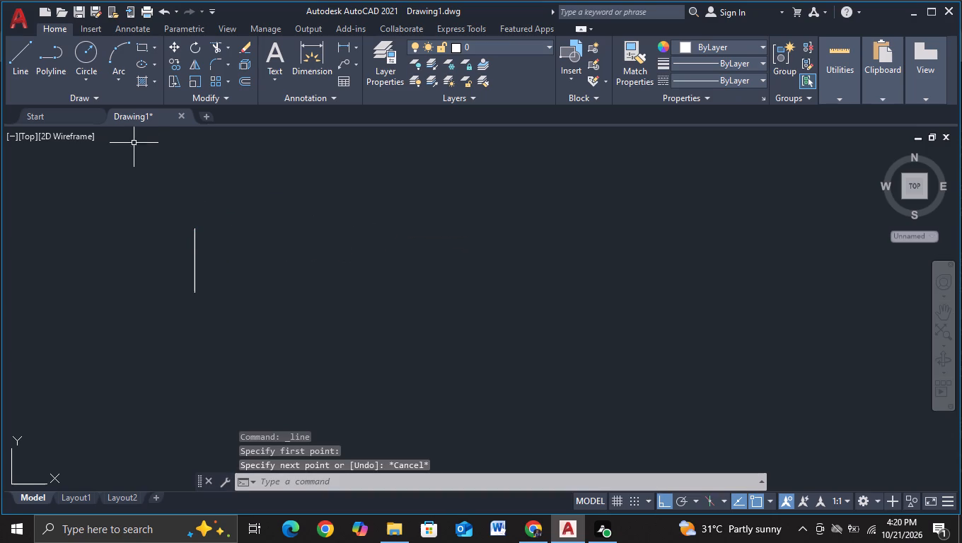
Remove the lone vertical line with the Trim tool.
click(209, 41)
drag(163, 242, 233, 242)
Draw a closed rectangle from lines, about 1045 units wide and 419 units tall.
click(26, 64)
middle_drag(318, 250, 232, 244)
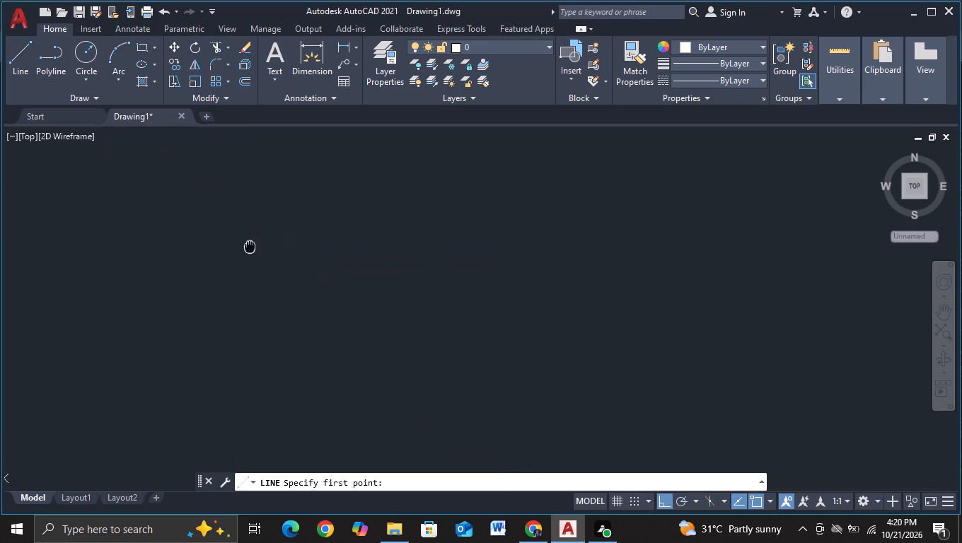
middle_drag(232, 244, 217, 241)
click(316, 184)
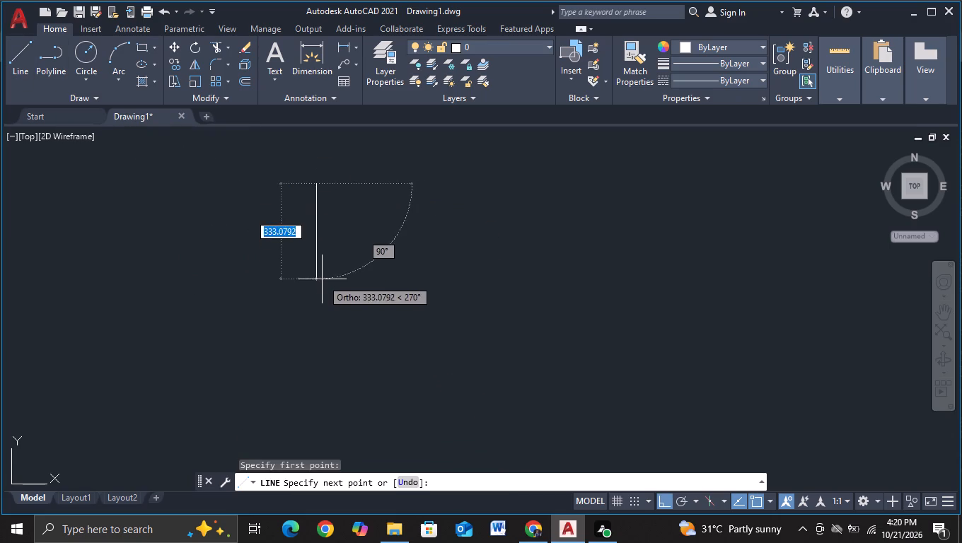
click(325, 304)
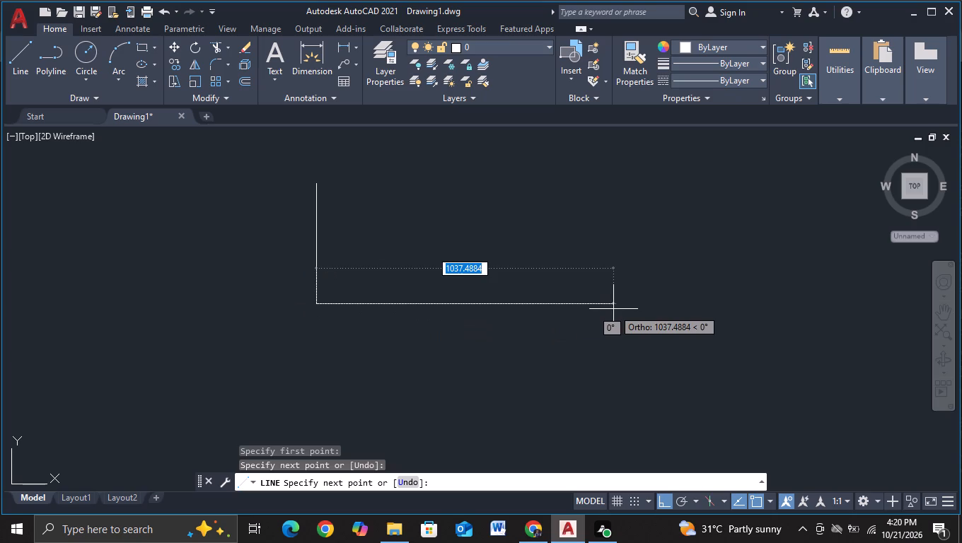
click(616, 309)
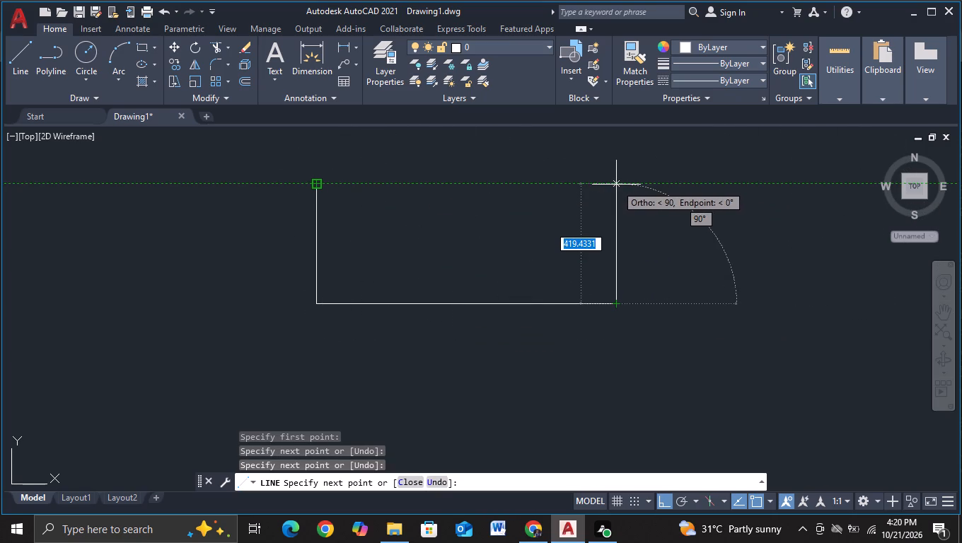
click(616, 185)
click(314, 195)
key(Escape)
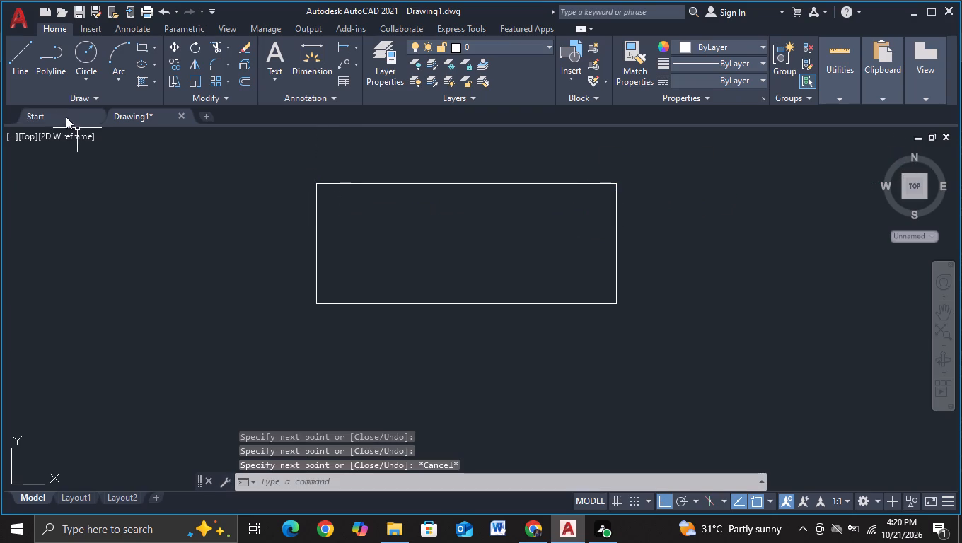
Draw a second line rectangle just inside the first with a narrow margin, about 995 units wide and 365 units tall.
click(12, 75)
scroll(270, 246, up, 1)
middle_drag(274, 246, 143, 271)
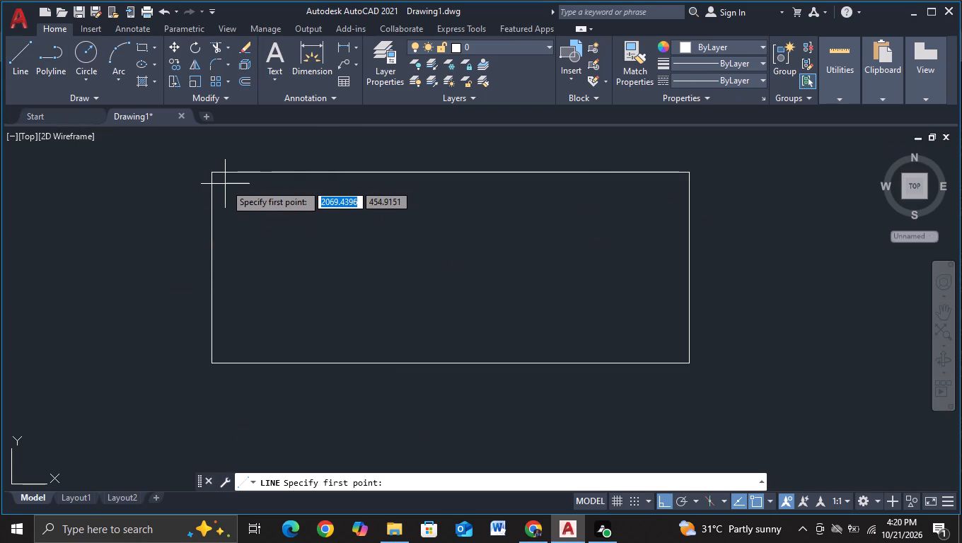
click(224, 185)
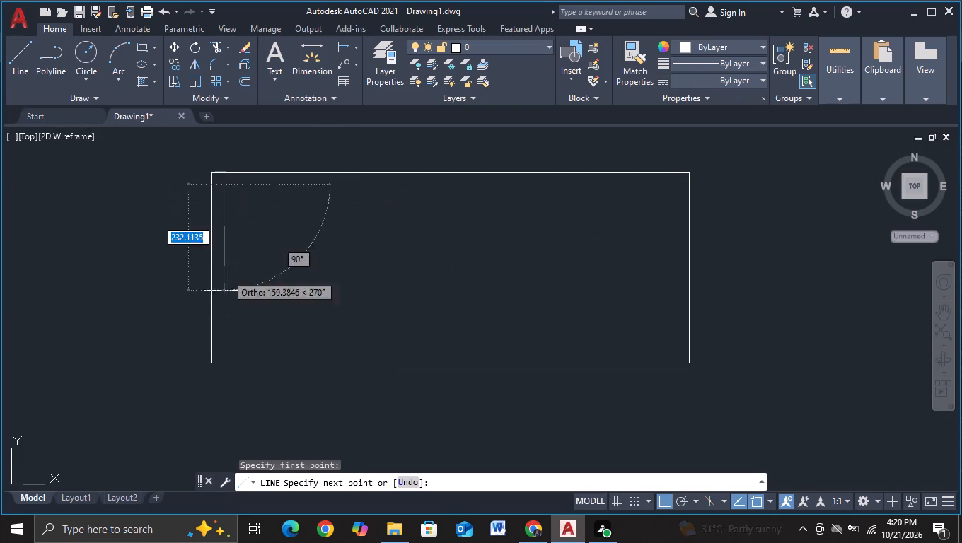
click(235, 350)
middle_drag(624, 351, 373, 368)
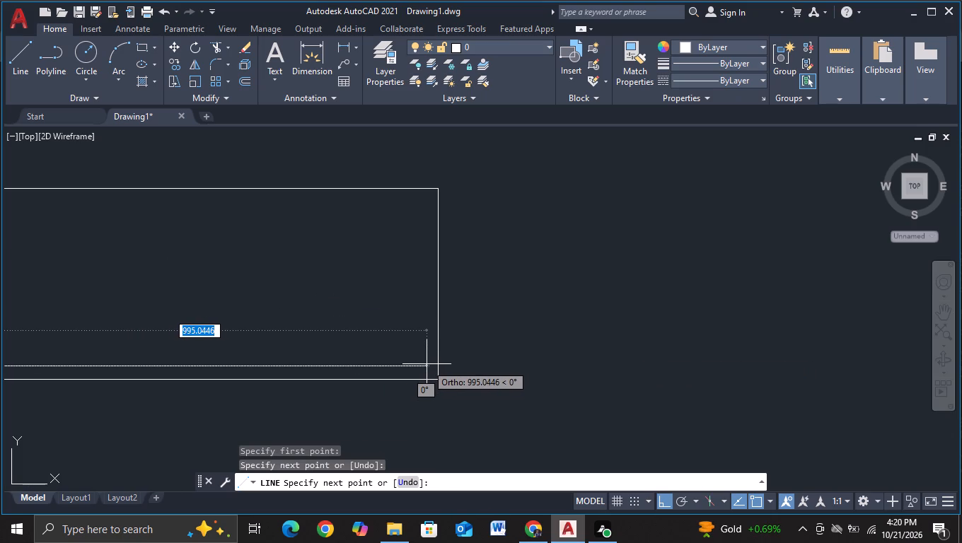
click(426, 364)
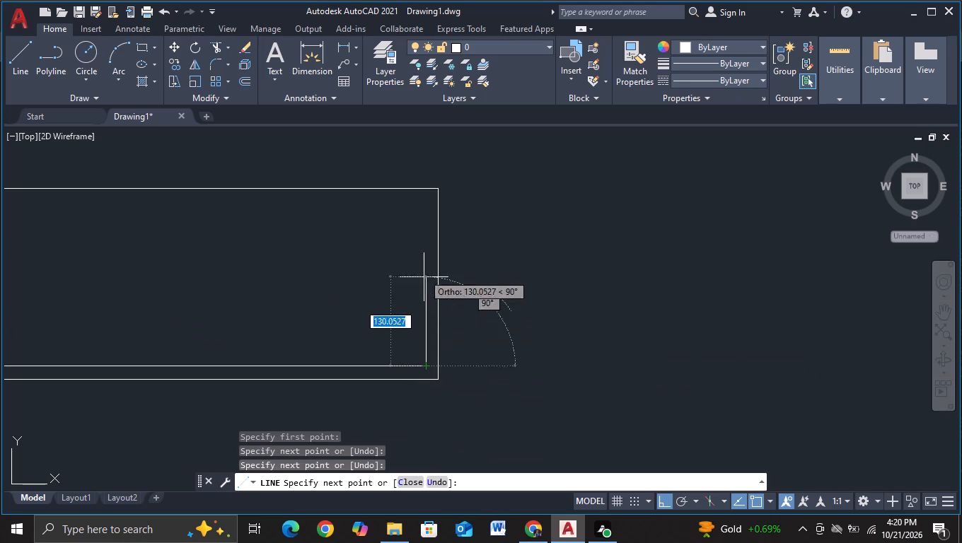
click(419, 202)
middle_drag(228, 211, 719, 227)
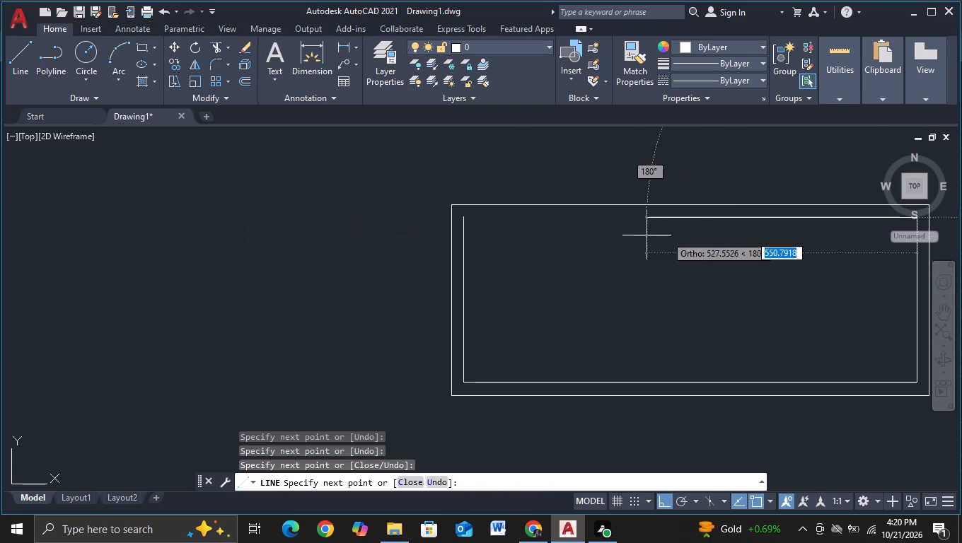
click(464, 236)
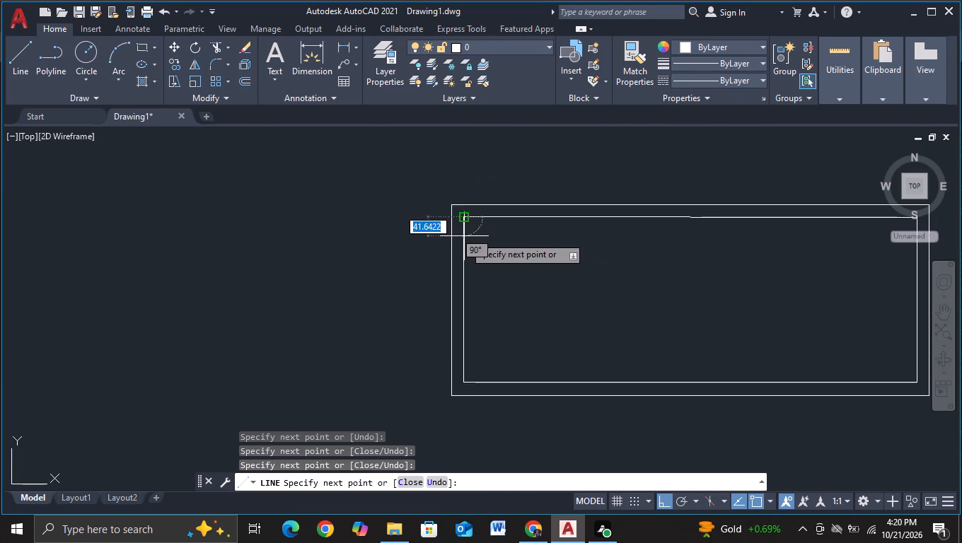
key(Escape)
Delete the slightly slanted top line of the inner rectangle.
scroll(611, 252, down, 2)
middle_drag(645, 288, 427, 286)
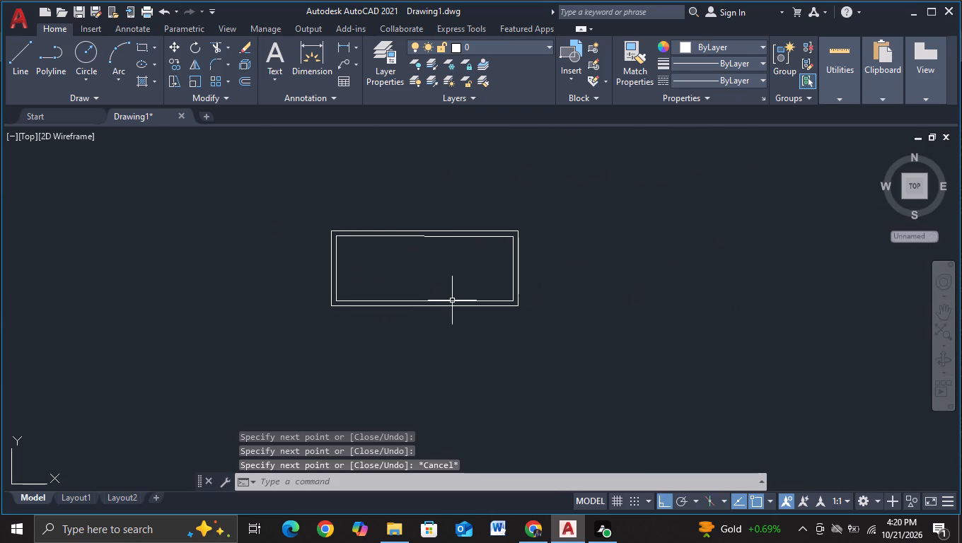
scroll(448, 264, up, 2)
middle_drag(448, 264, 461, 313)
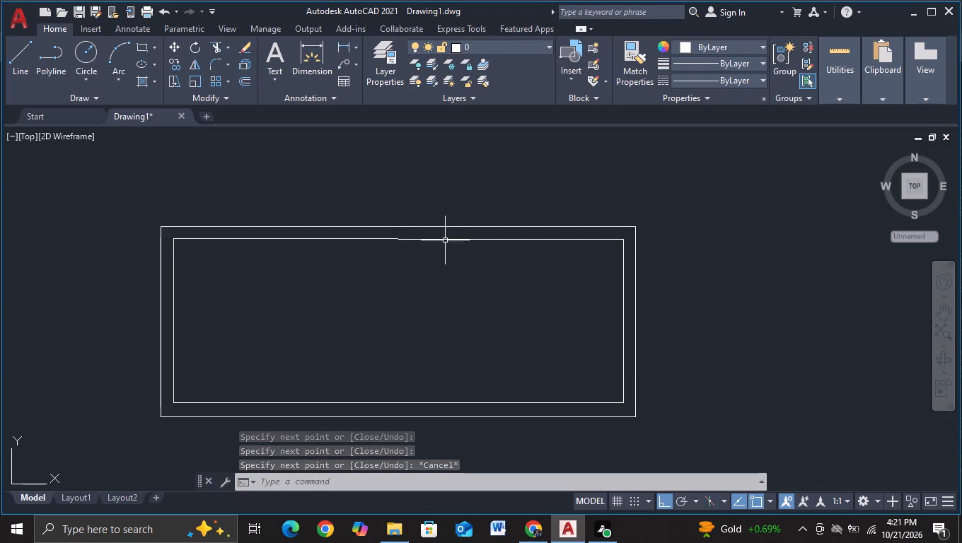
click(445, 240)
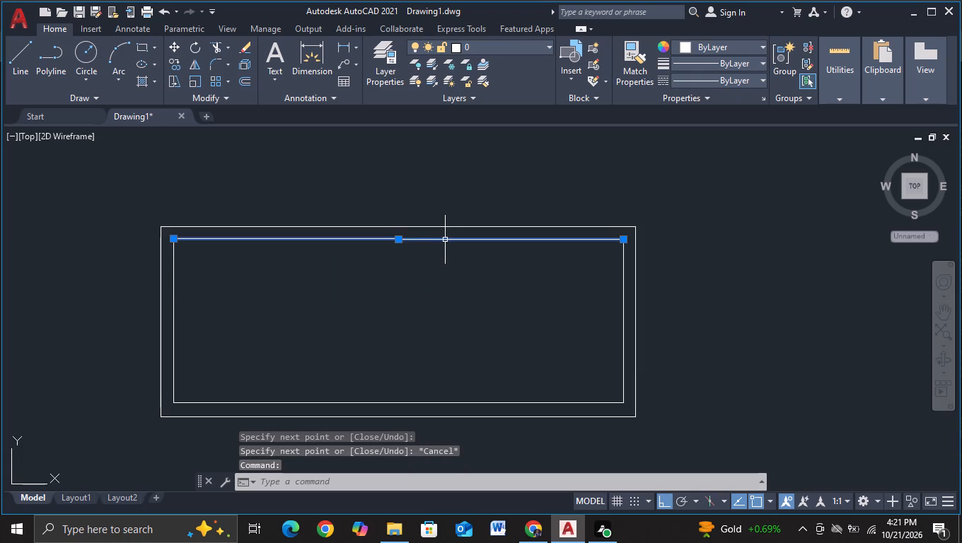
key(Delete)
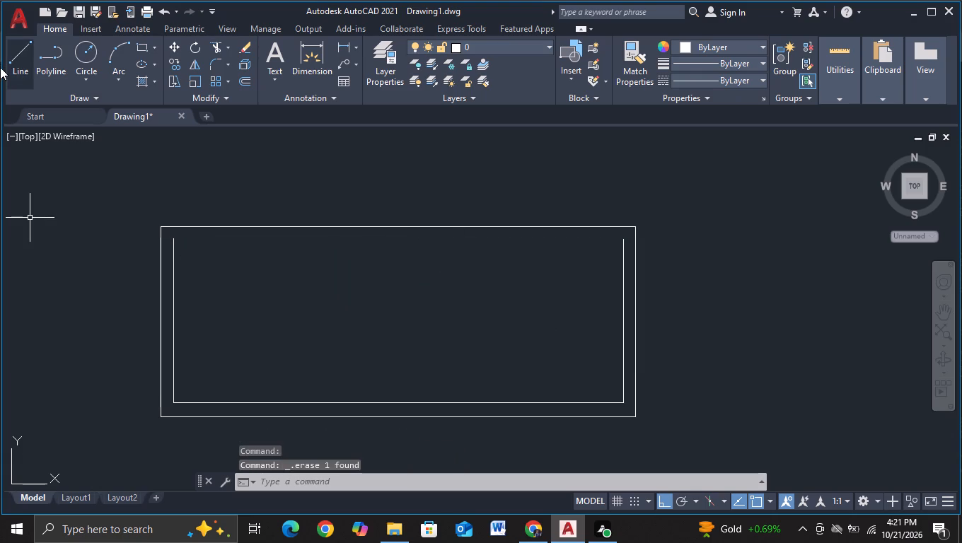
Draw a straight horizontal line from the top end of the inner left vertical, running past the outer rectangle's right edge.
click(13, 68)
scroll(334, 282, up, 3)
middle_drag(178, 245, 543, 280)
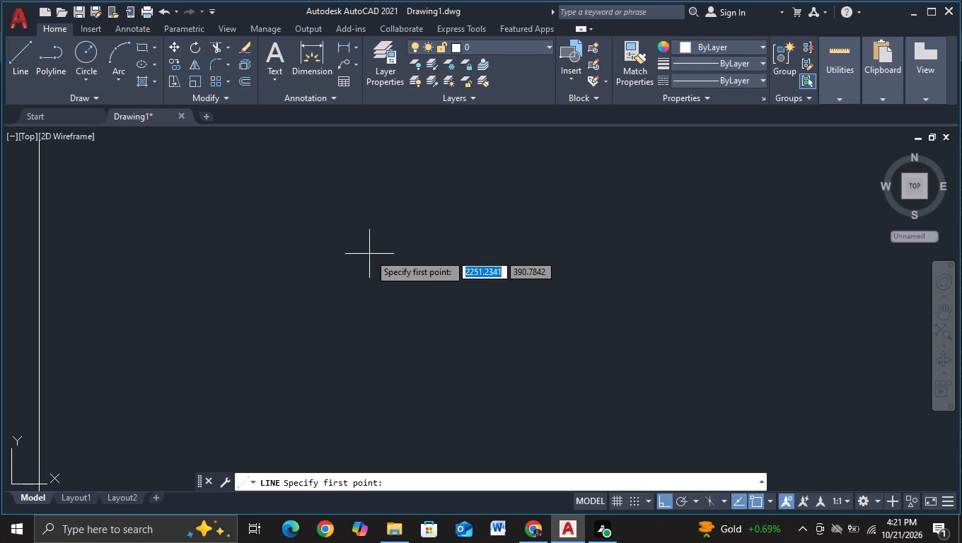
scroll(369, 253, down, 2)
middle_drag(368, 257, 449, 313)
click(319, 268)
middle_drag(647, 273, 142, 300)
middle_drag(547, 316, 249, 339)
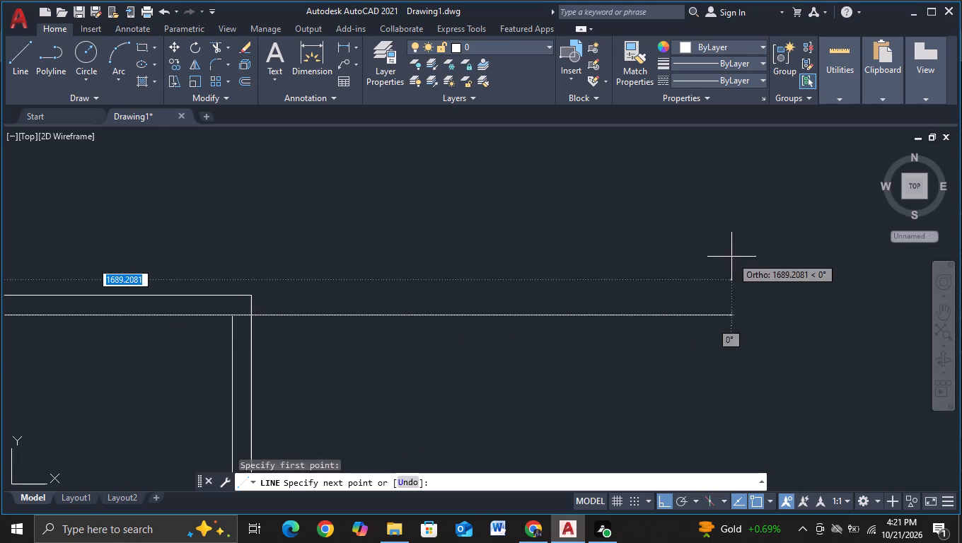
click(575, 266)
key(Escape)
Trim the part of the new horizontal line that overshoots the outer rectangle's right edge.
click(213, 47)
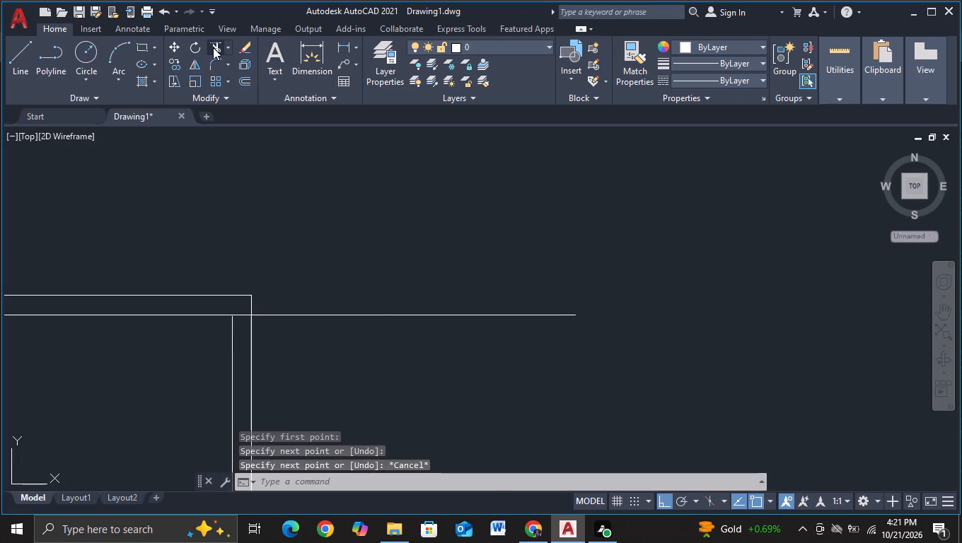
drag(428, 267, 441, 399)
scroll(349, 369, up, 2)
middle_drag(289, 369, 908, 308)
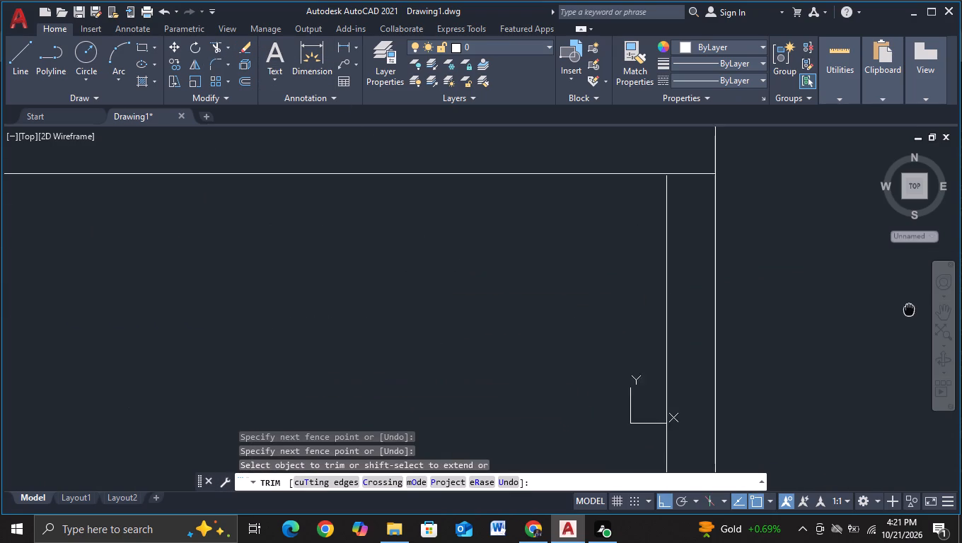
scroll(688, 261, up, 2)
middle_drag(685, 247, 626, 440)
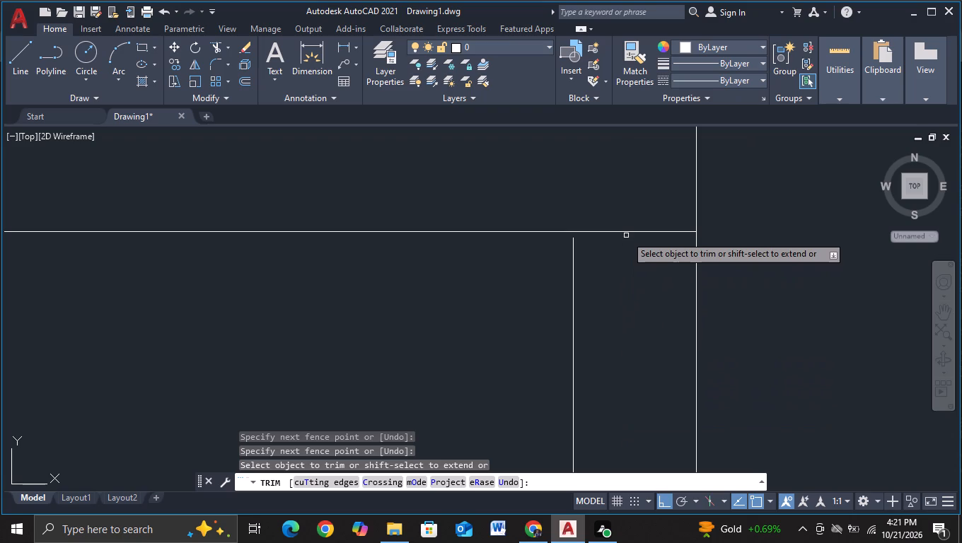
key(Escape)
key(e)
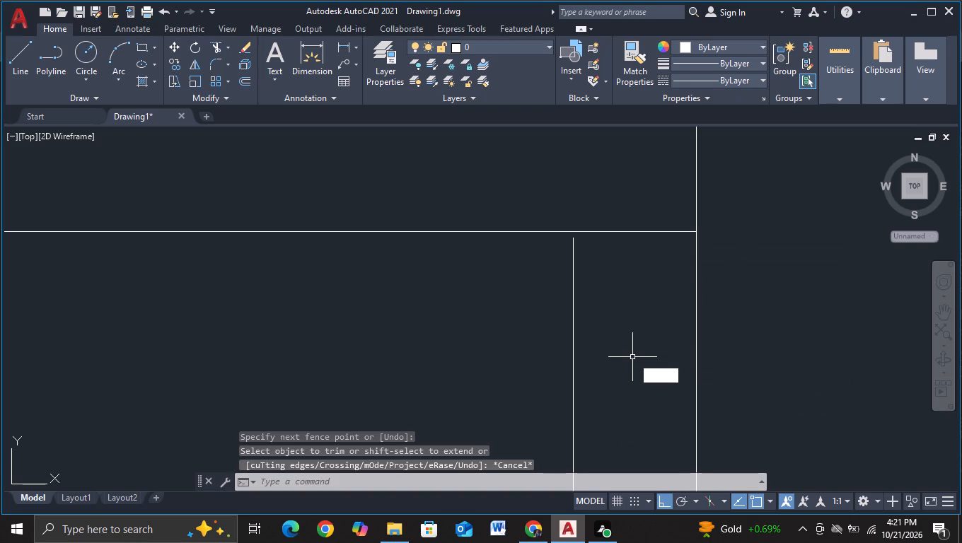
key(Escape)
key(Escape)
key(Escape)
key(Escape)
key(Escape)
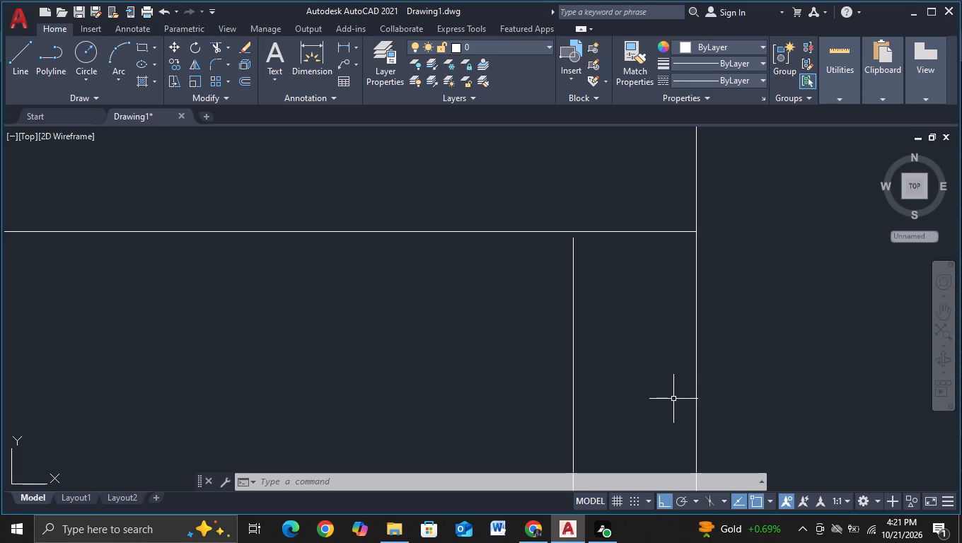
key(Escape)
Extend the inner rectangle's right vertical up to the inner horizontal top line.
key(e)
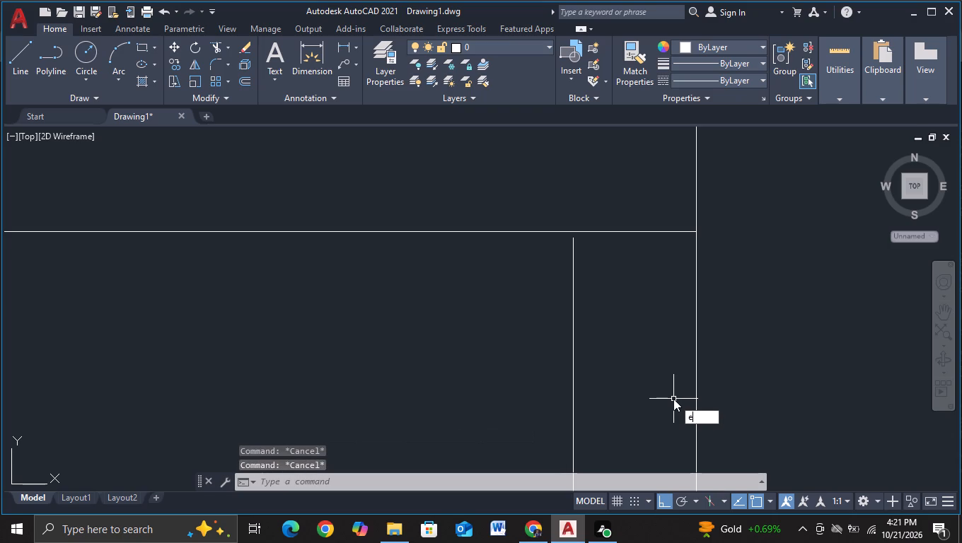
click(780, 443)
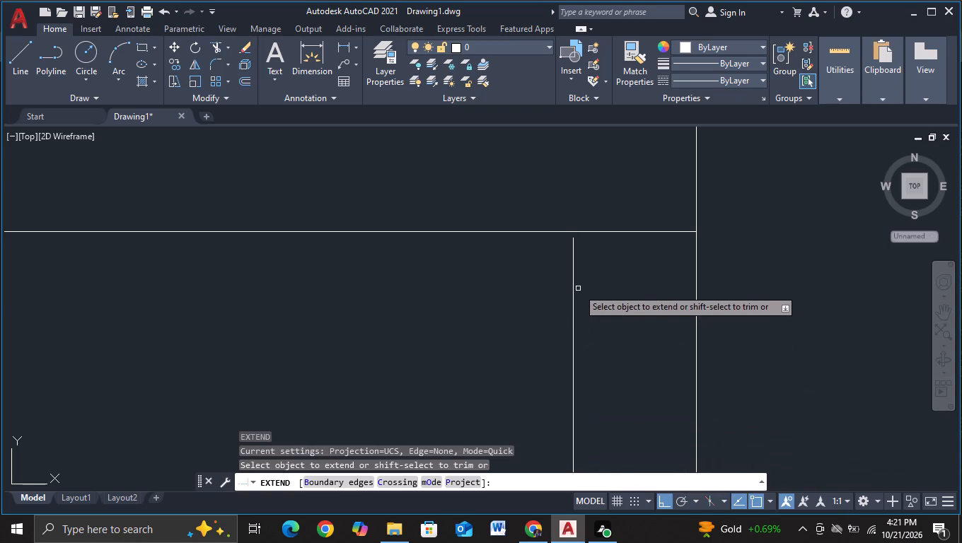
click(572, 252)
key(Escape)
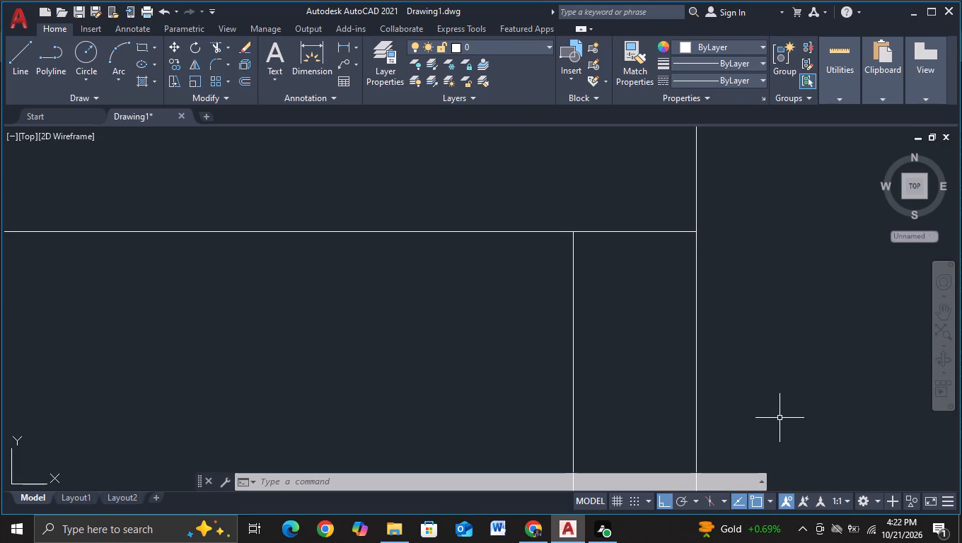
key(Escape)
Trim the short piece of the inner top line between the inner right vertical and the outer rectangle's right edge.
scroll(743, 398, down, 4)
middle_drag(793, 464, 807, 203)
scroll(793, 464, down, 1)
middle_drag(804, 222, 746, 299)
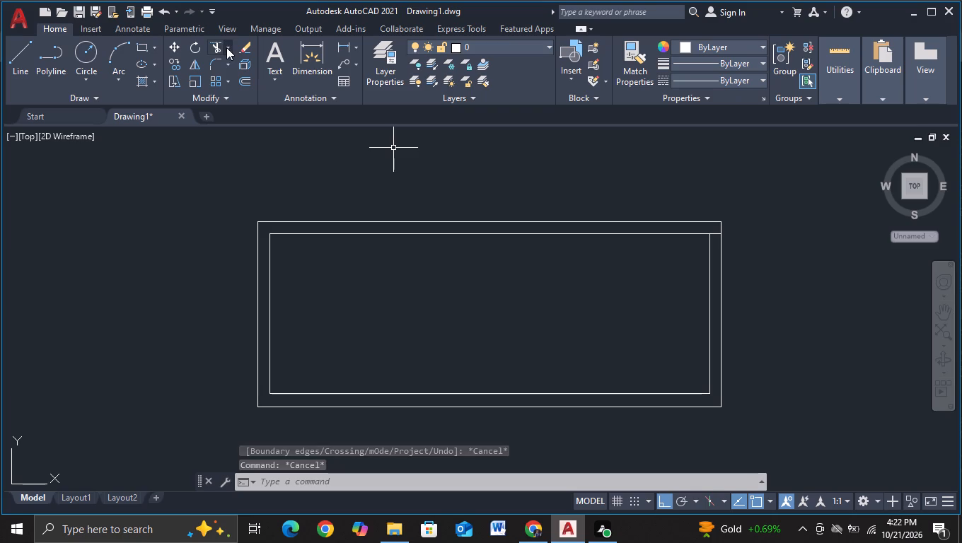
click(216, 48)
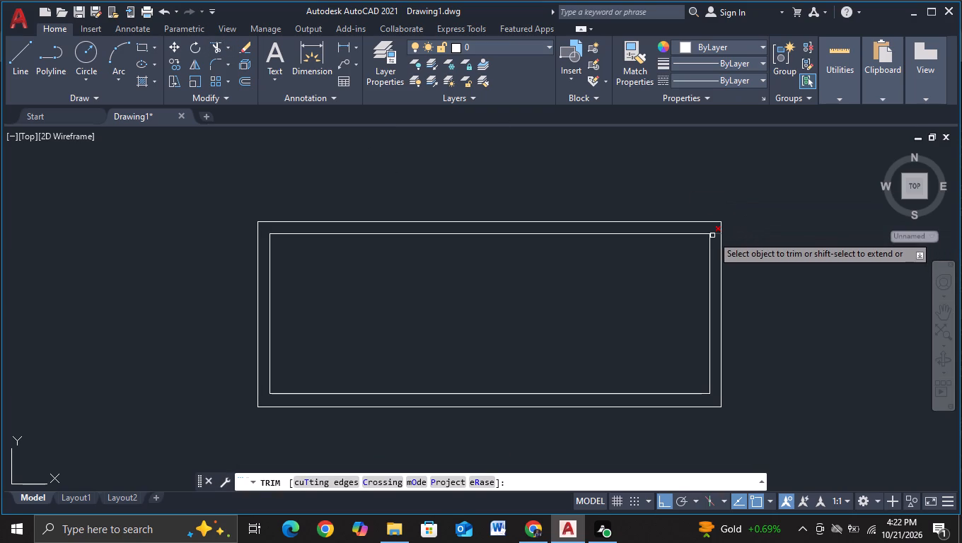
click(712, 235)
Draw connected lines forming a second rectangle about 1047 wide and 1042 high directly below the outer rectangle, sharing its bottom edge.
scroll(731, 229, down, 3)
middle_drag(793, 326, 596, 326)
scroll(600, 312, up, 1)
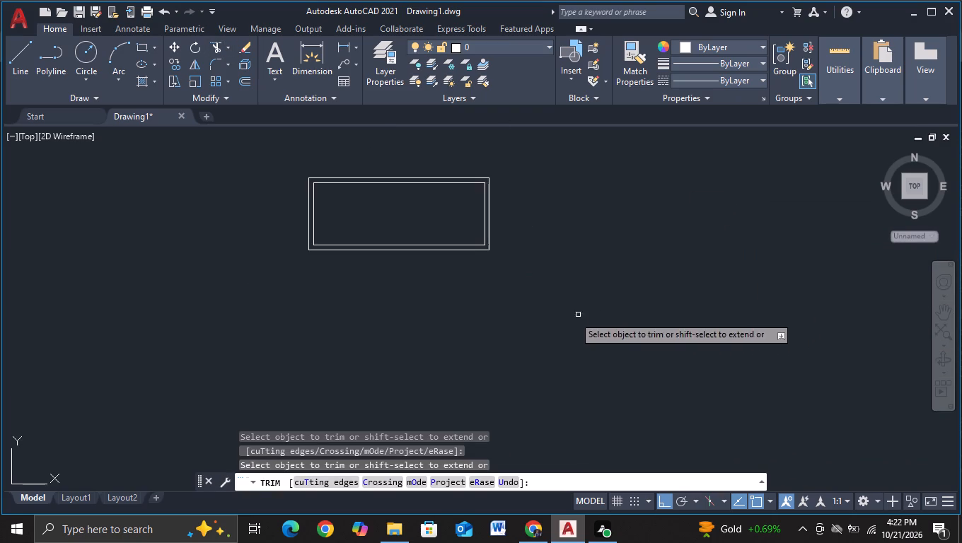
middle_drag(533, 315, 659, 308)
click(30, 69)
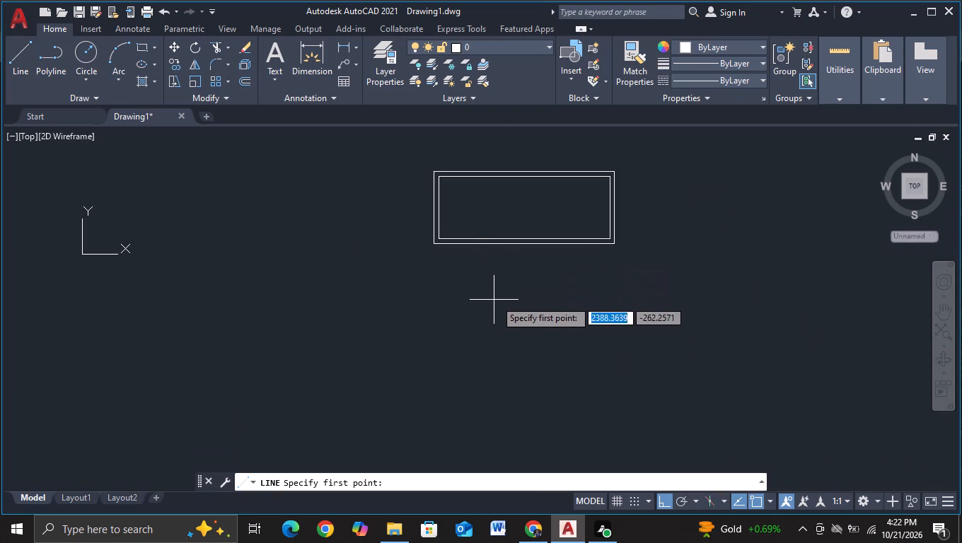
click(430, 246)
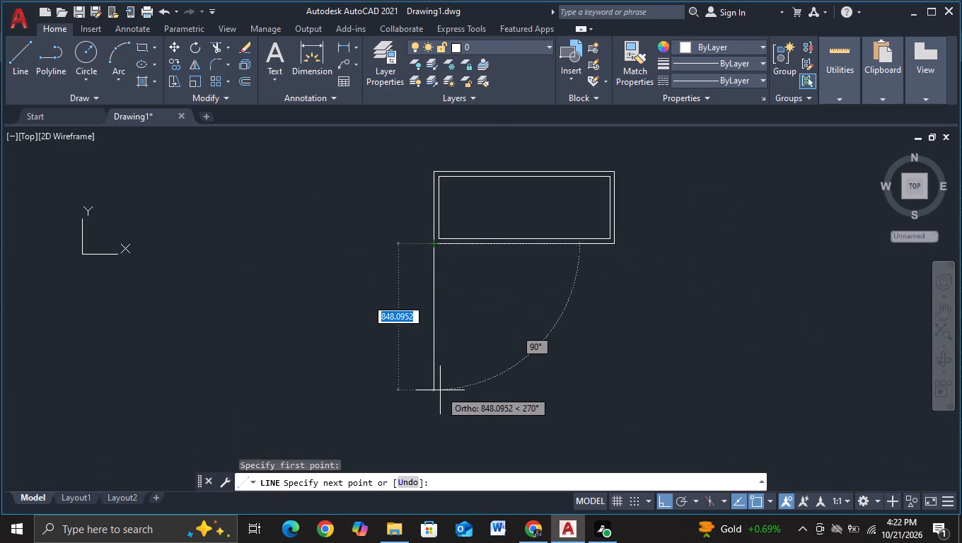
scroll(440, 390, down, 1)
middle_drag(453, 414, 444, 312)
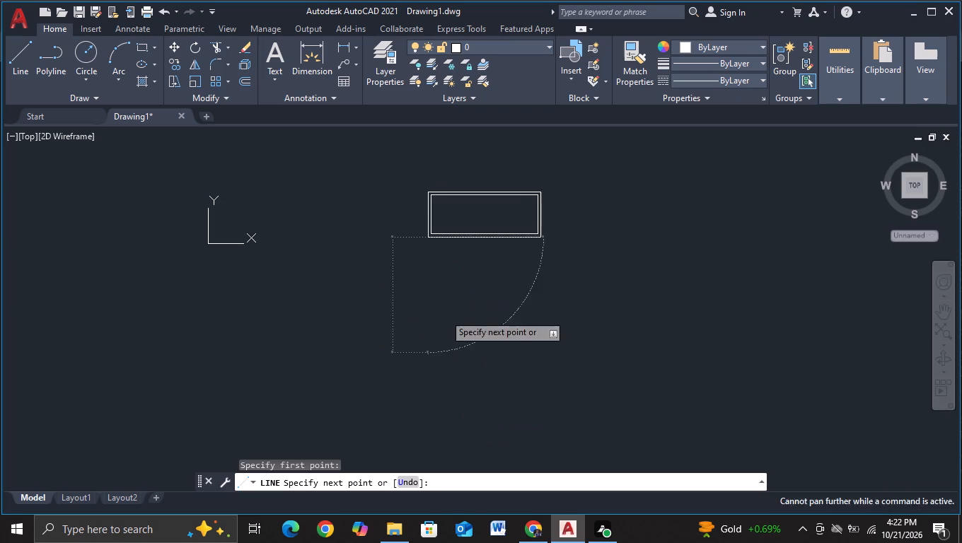
middle_drag(444, 312, 444, 310)
click(429, 349)
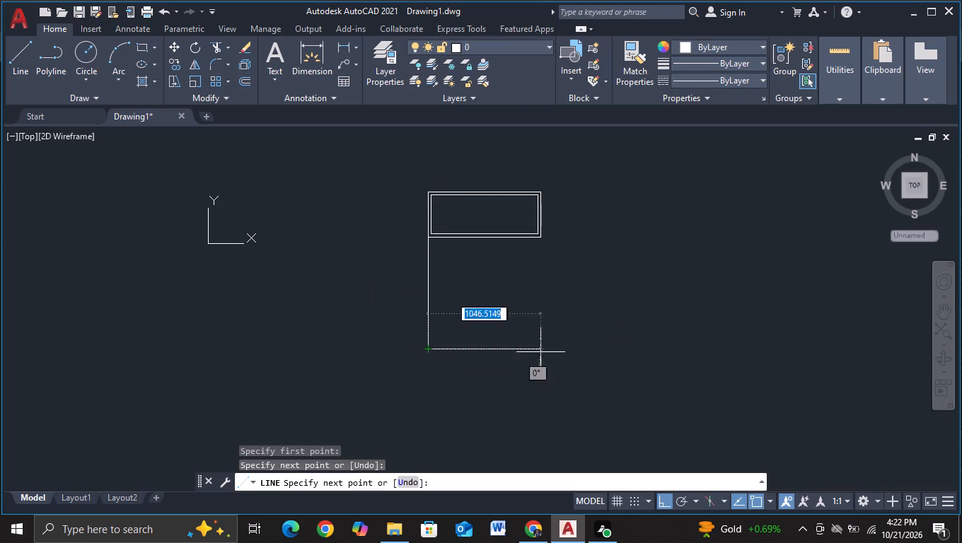
click(540, 350)
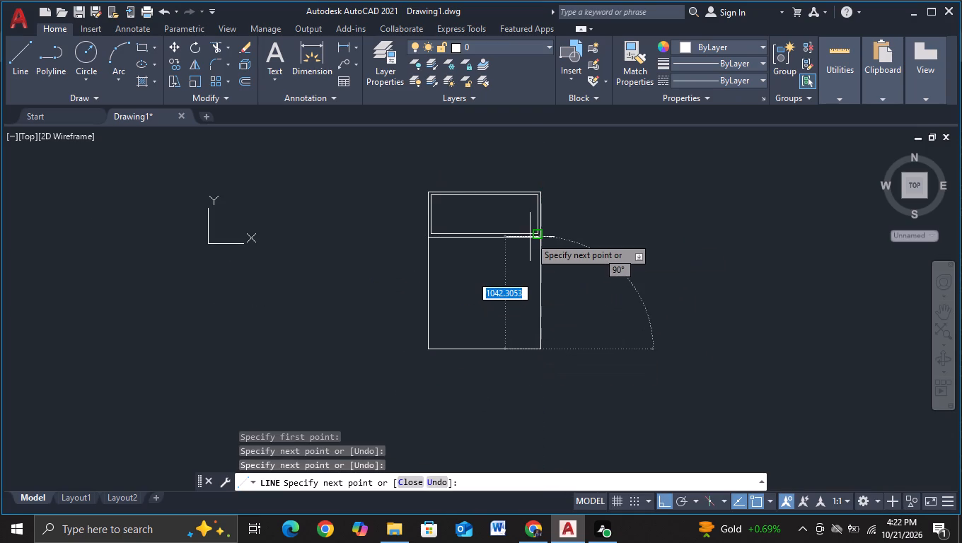
scroll(541, 237, up, 5)
click(514, 238)
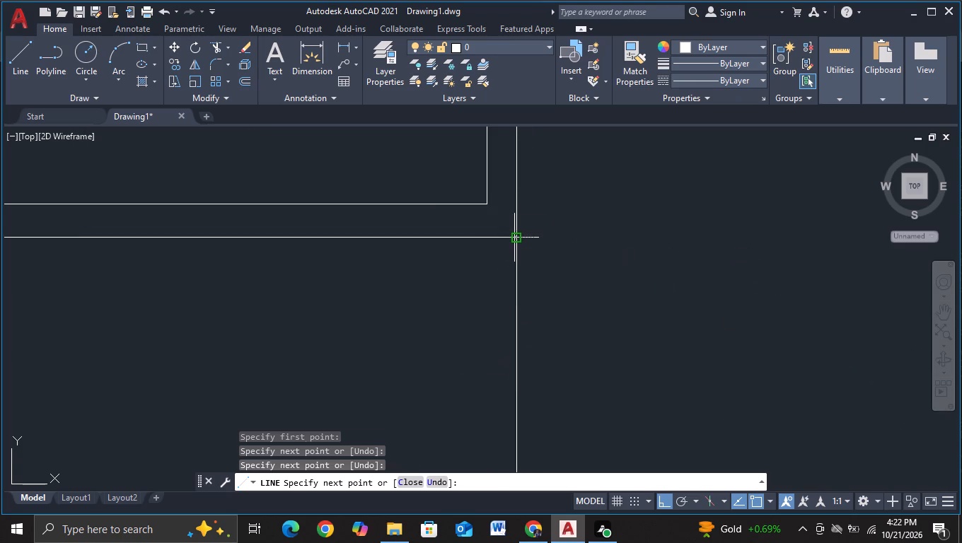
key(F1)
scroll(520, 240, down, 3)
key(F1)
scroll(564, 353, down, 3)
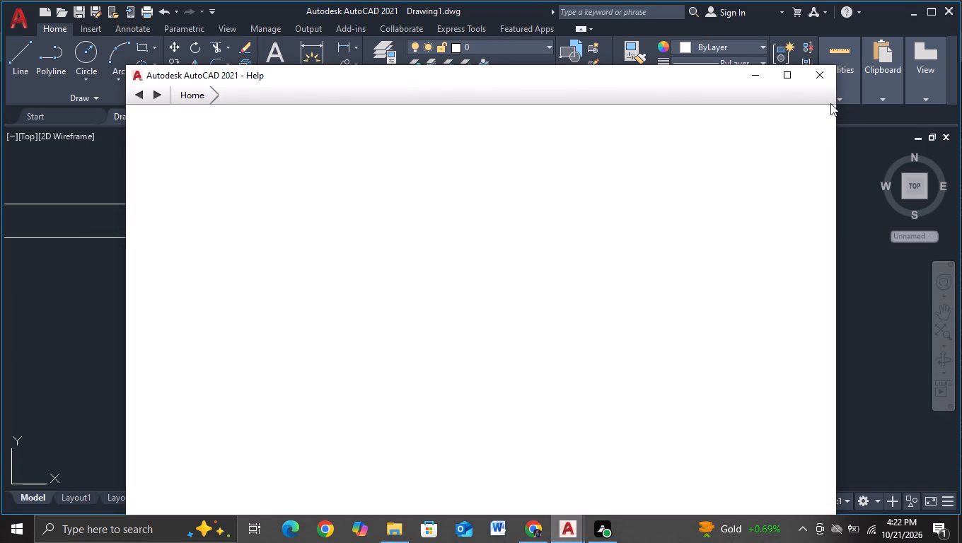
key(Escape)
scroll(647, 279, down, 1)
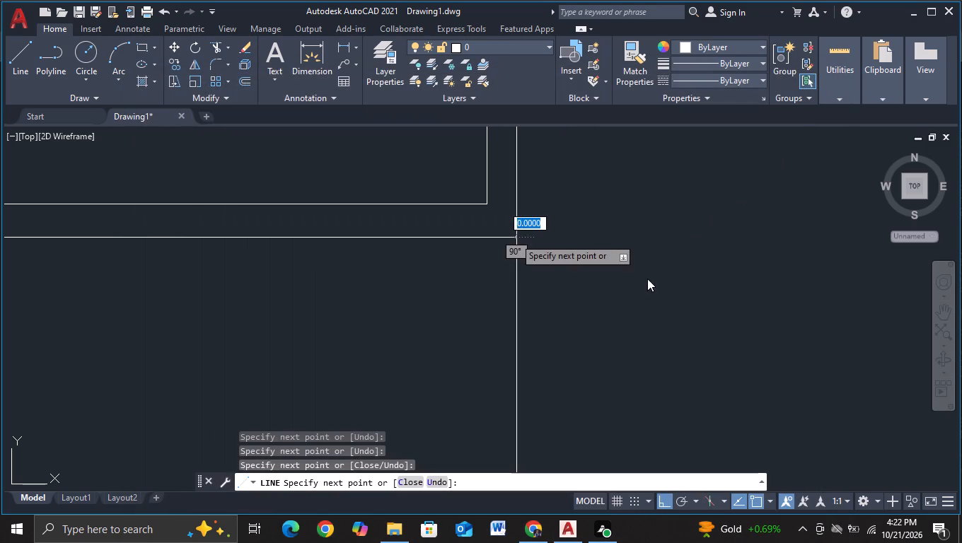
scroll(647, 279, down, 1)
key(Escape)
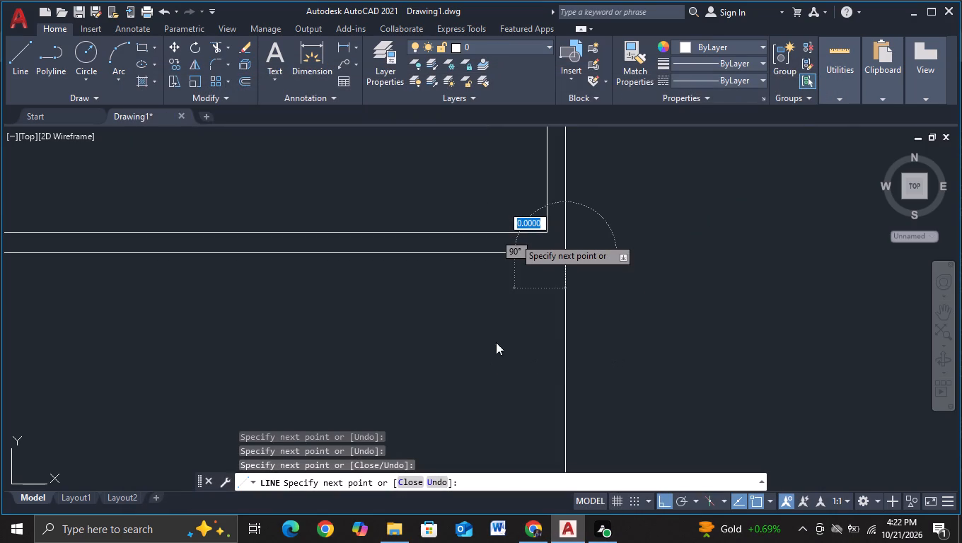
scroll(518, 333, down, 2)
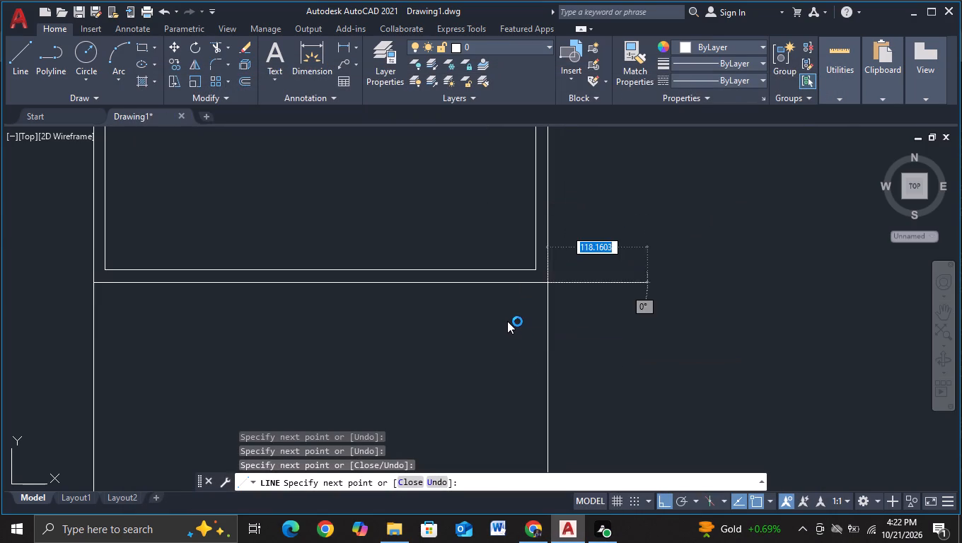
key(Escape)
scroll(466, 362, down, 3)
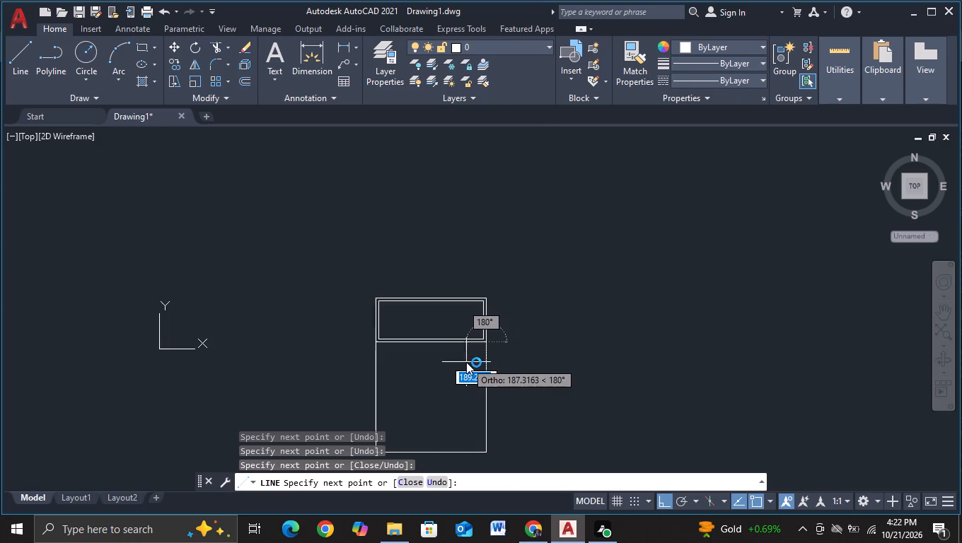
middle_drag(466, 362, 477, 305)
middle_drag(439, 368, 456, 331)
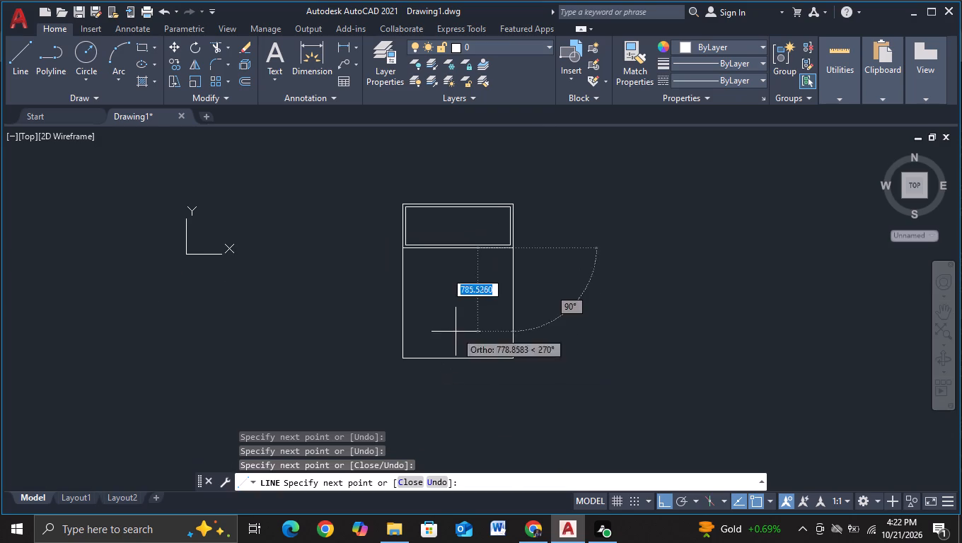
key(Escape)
Draw the inner top, right and bottom lines just inside the lower rectangle, the right about 960 long and the bottom about 966.
click(23, 71)
scroll(363, 228, up, 1)
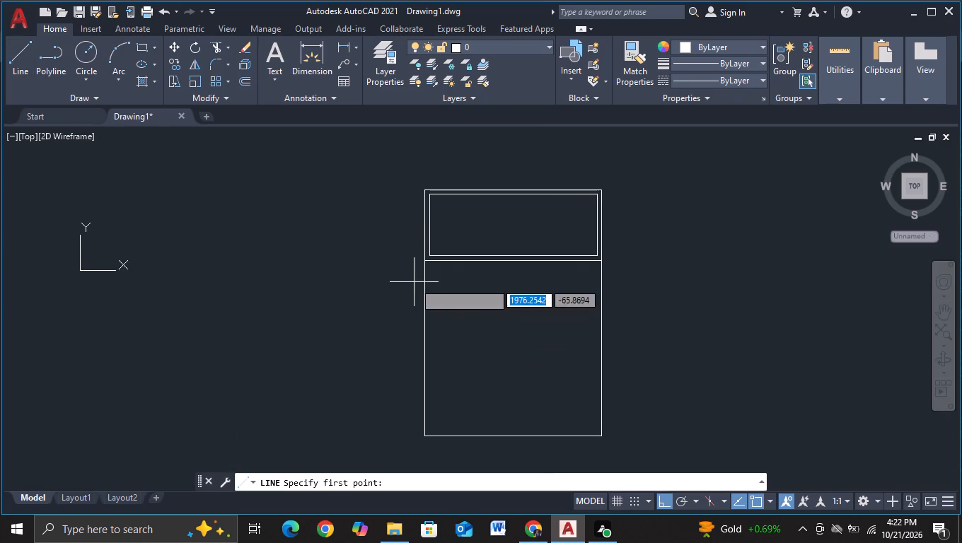
middle_drag(414, 282, 360, 286)
scroll(361, 287, up, 2)
middle_drag(411, 286, 378, 223)
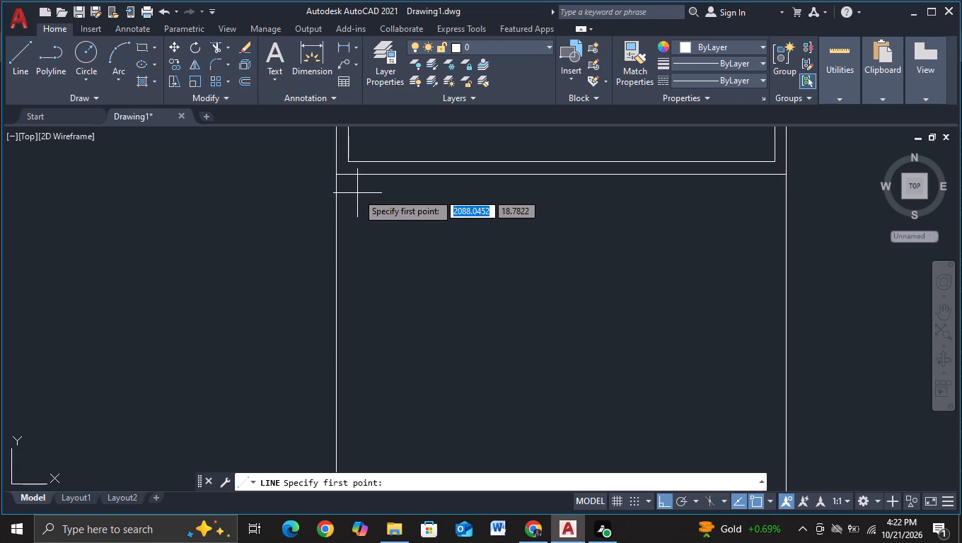
click(354, 192)
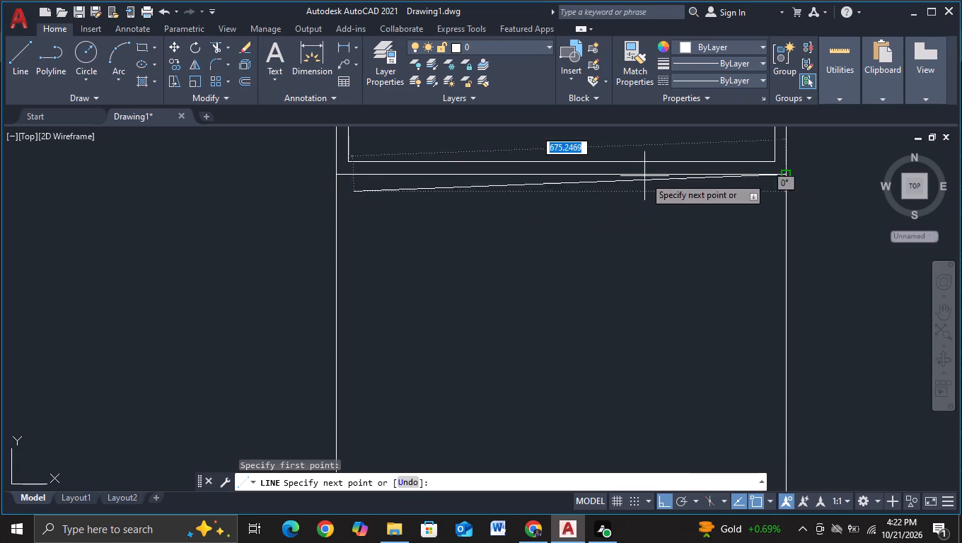
middle_drag(644, 185, 359, 204)
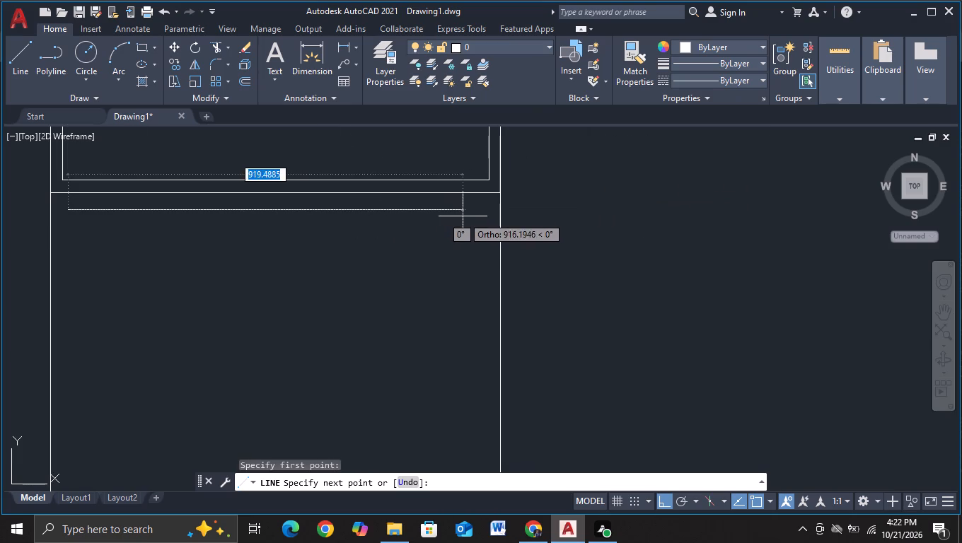
click(481, 215)
scroll(480, 308, down, 2)
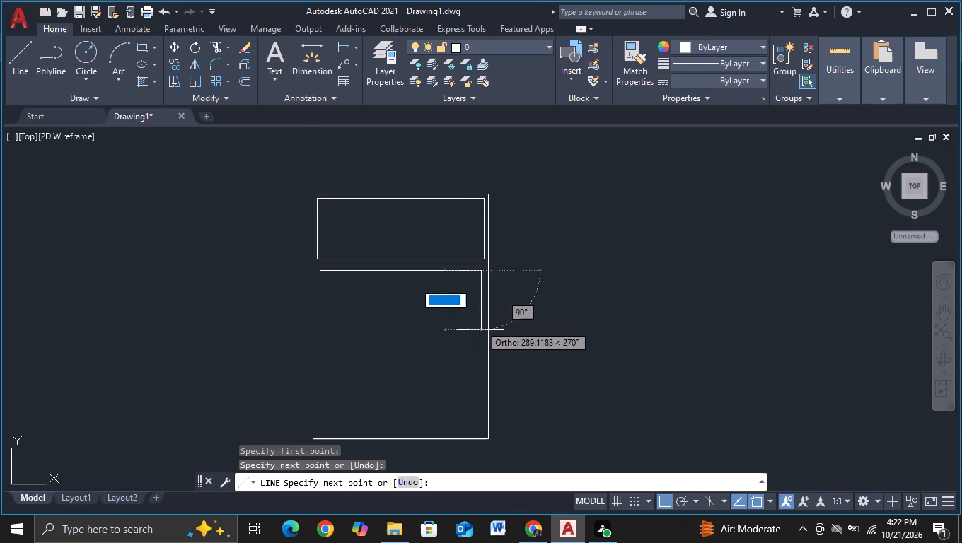
middle_drag(475, 342, 478, 208)
scroll(466, 297, up, 3)
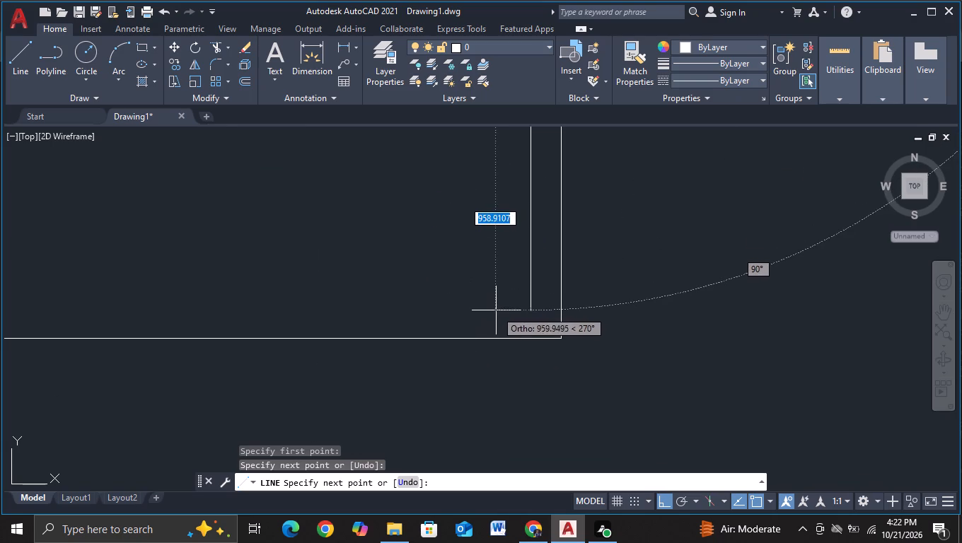
click(497, 309)
middle_drag(224, 317, 874, 344)
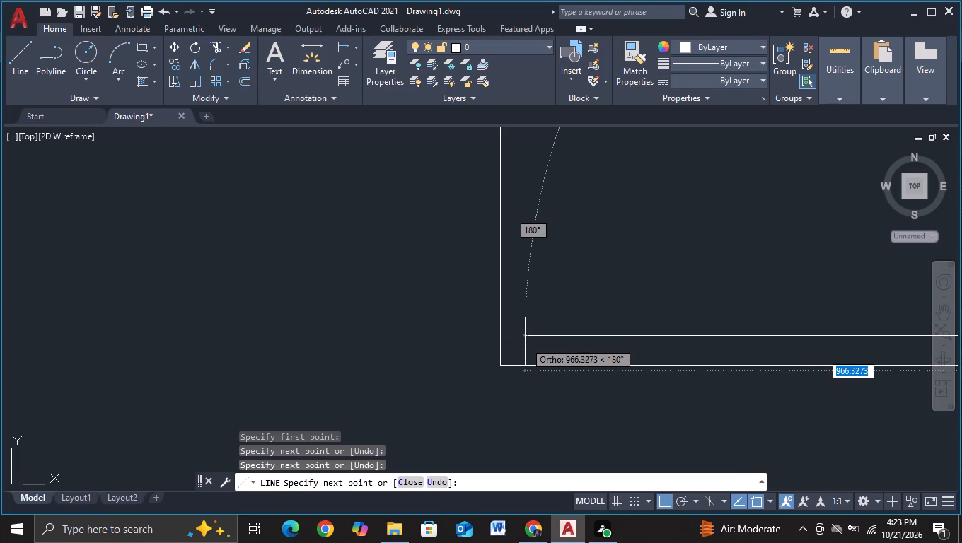
click(525, 341)
Draw the lower inner rectangle's left vertical up from the inner bottom line's left end, past the upper inner rectangle's bottom line.
middle_drag(526, 317, 519, 498)
middle_drag(516, 211, 474, 430)
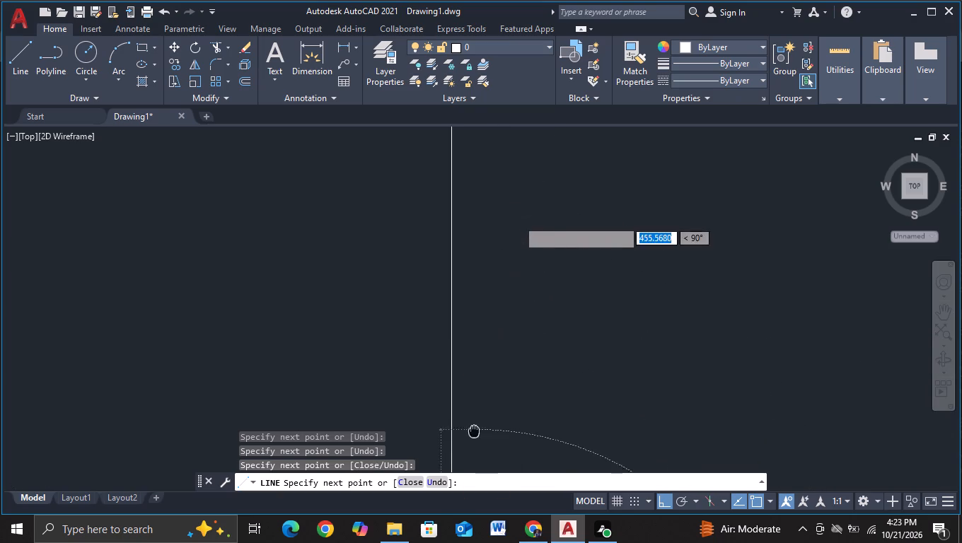
middle_drag(480, 315, 473, 482)
middle_drag(489, 316, 482, 416)
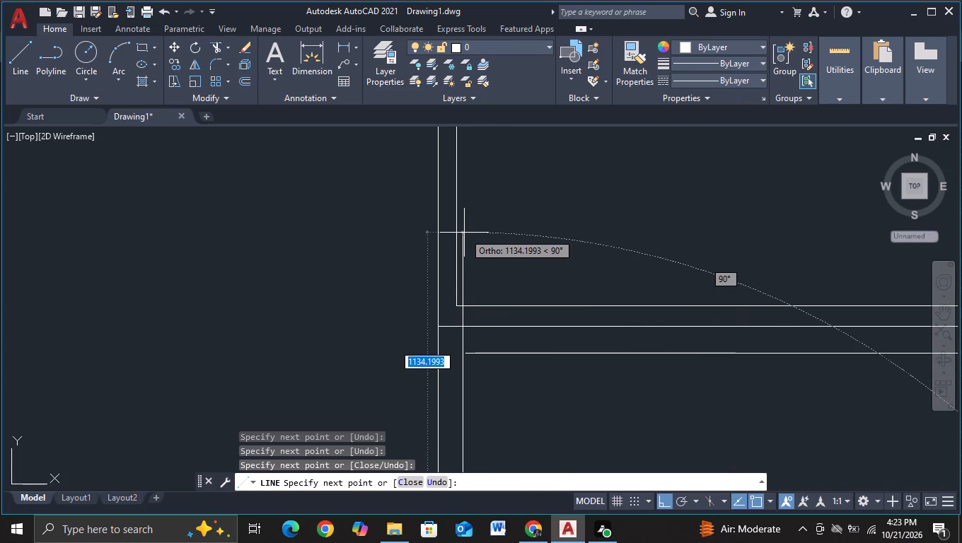
scroll(434, 361, up, 2)
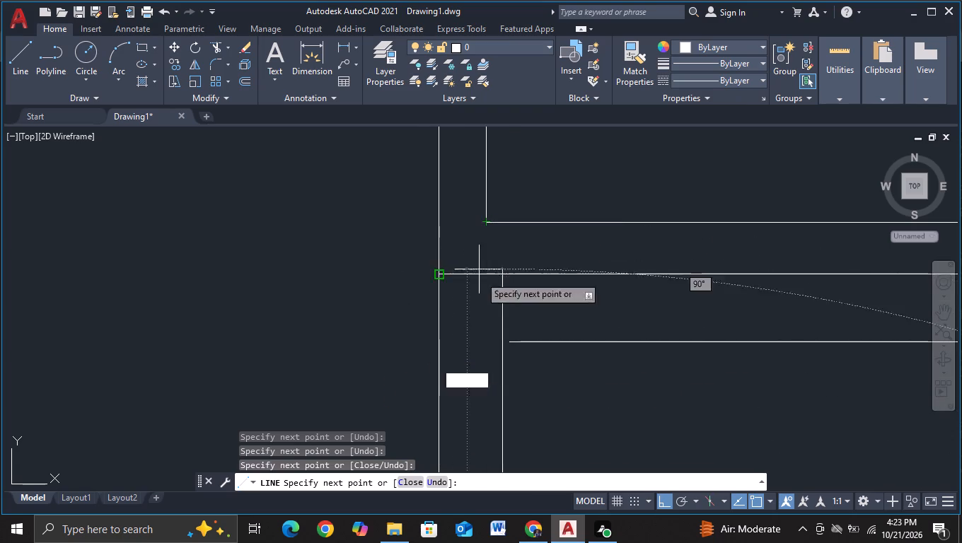
scroll(488, 300, down, 5)
middle_drag(504, 431, 493, 346)
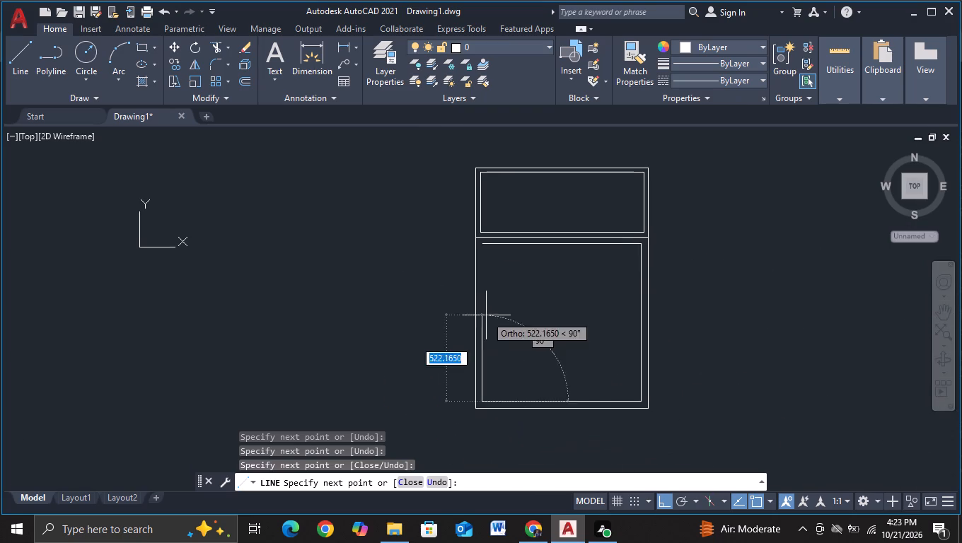
scroll(502, 380, up, 2)
scroll(504, 263, down, 2)
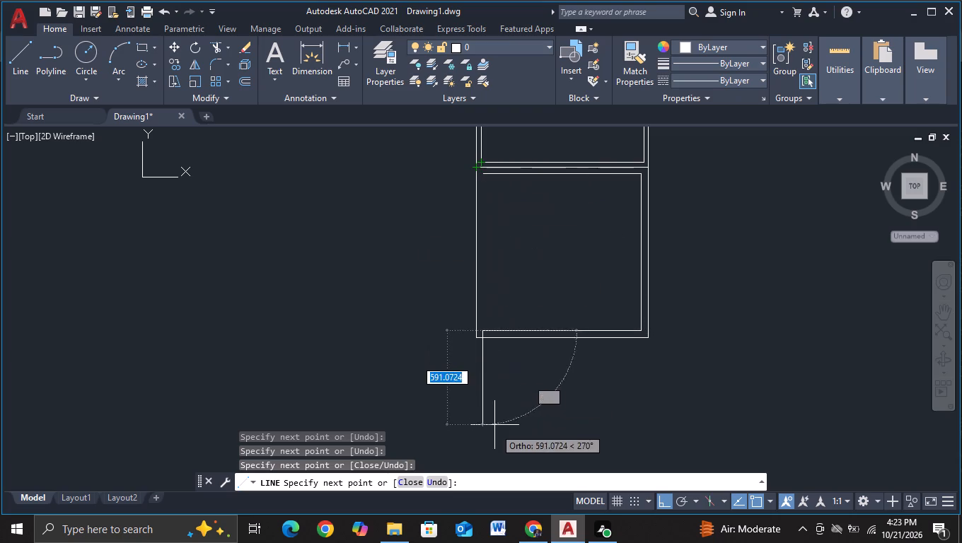
scroll(483, 331, up, 3)
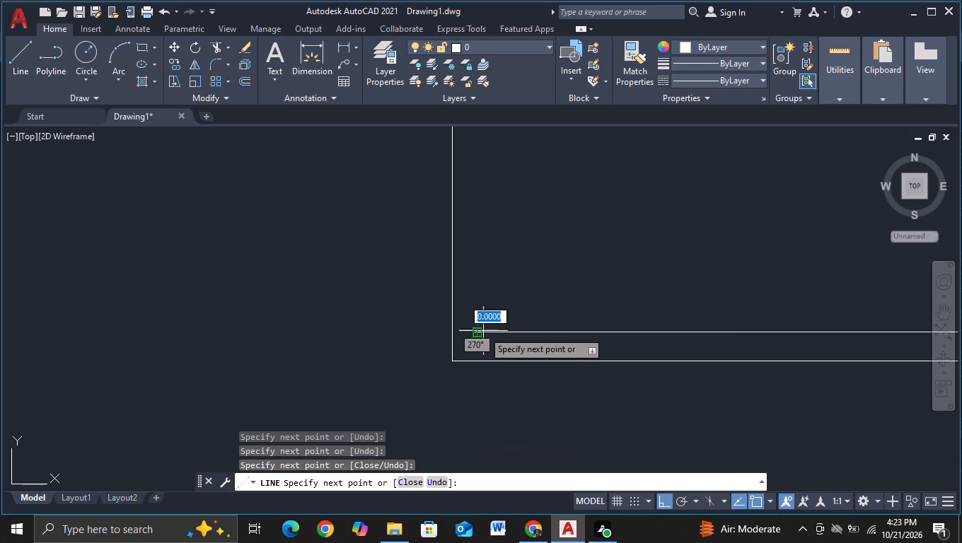
scroll(483, 331, up, 2)
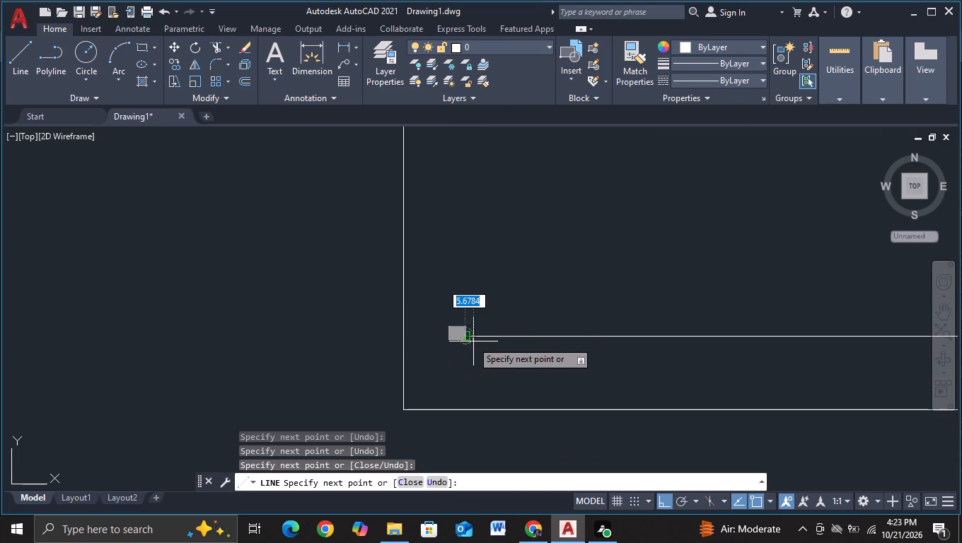
click(471, 341)
scroll(451, 245, down, 3)
middle_drag(446, 281, 423, 488)
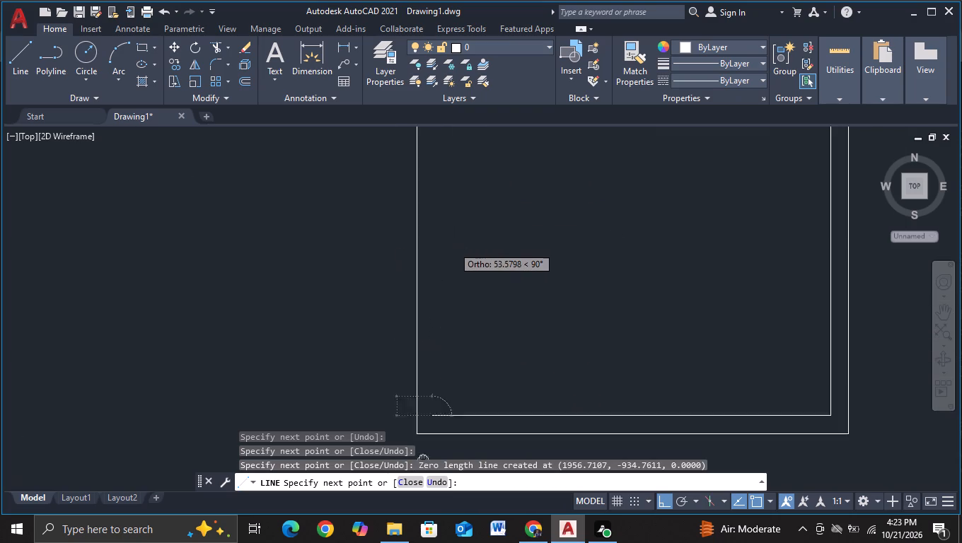
middle_drag(423, 488, 422, 542)
scroll(433, 173, up, 3)
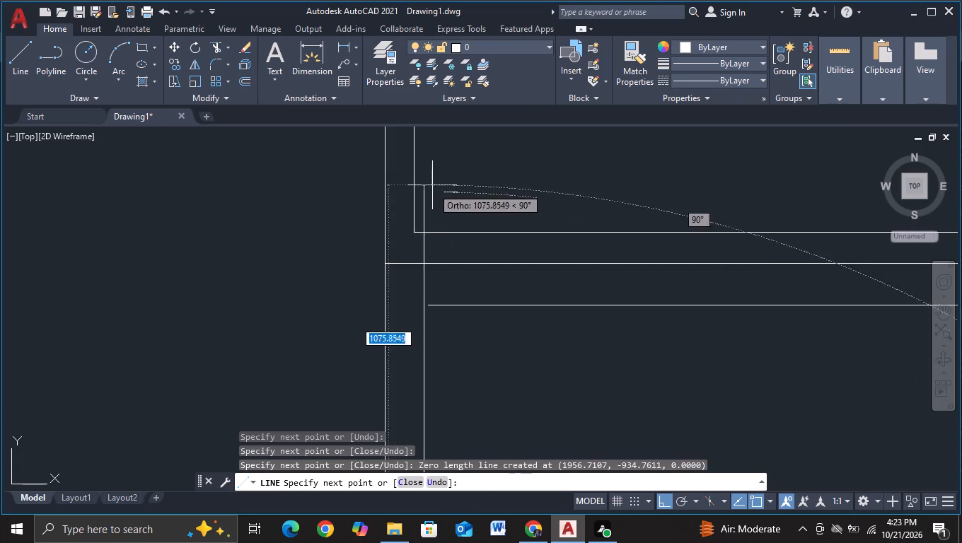
click(439, 169)
key(Escape)
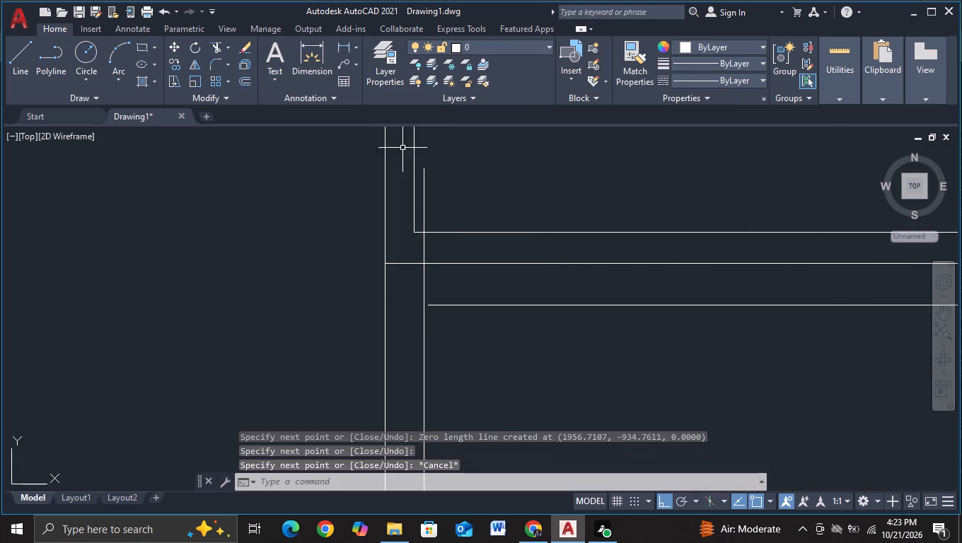
Trim the lower inner left vertical back to the edge shared by the two outer rectangles.
click(214, 46)
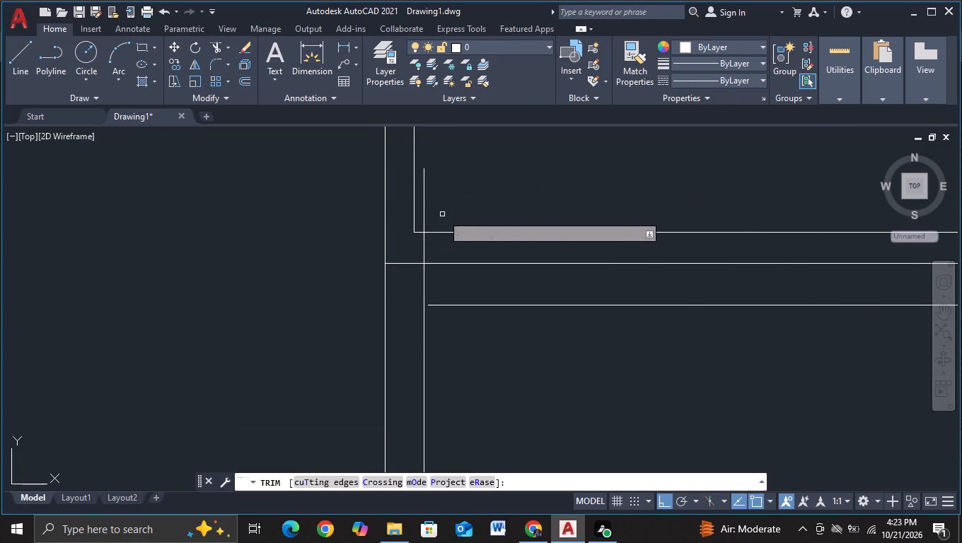
click(422, 212)
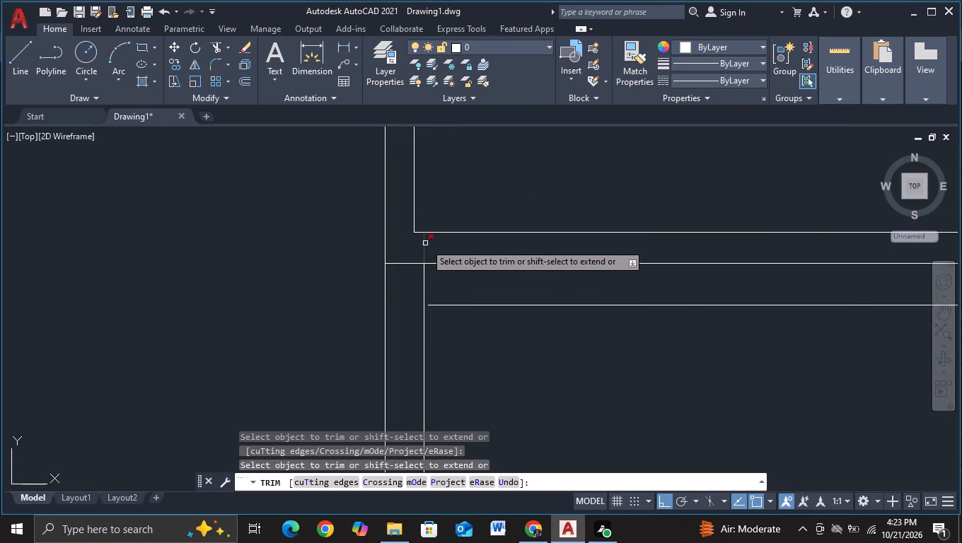
click(425, 243)
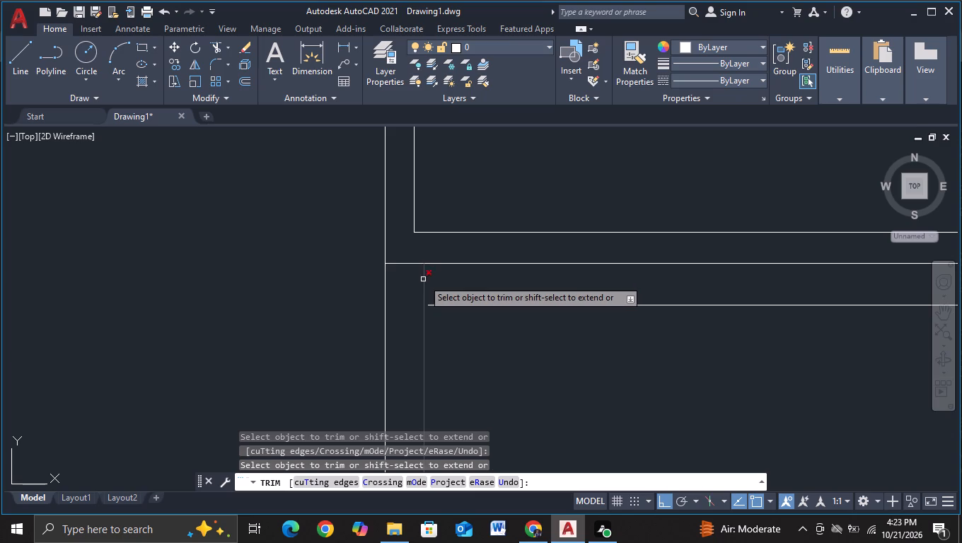
key(Escape)
Extend the lower inner rectangle's top line to meet its inner left vertical.
key(e)
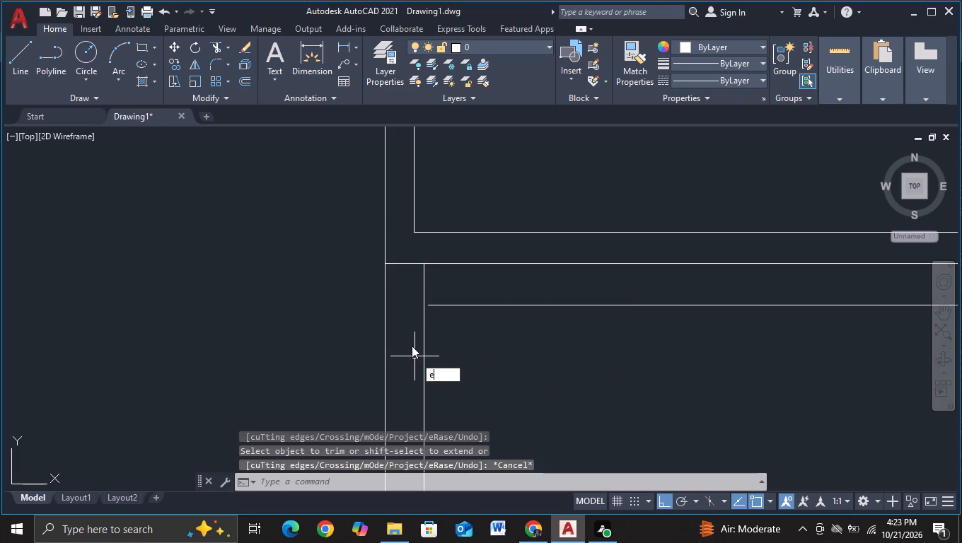
click(495, 402)
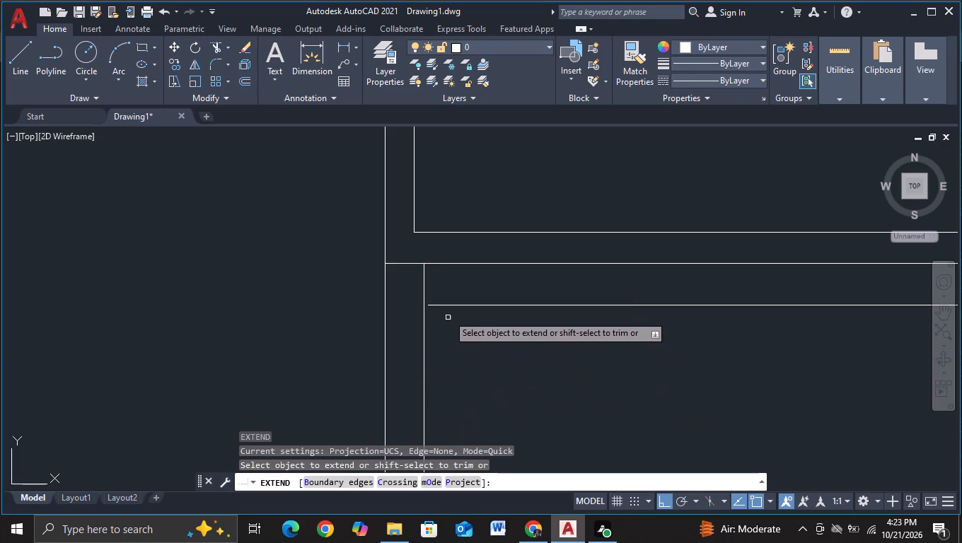
click(446, 306)
key(Escape)
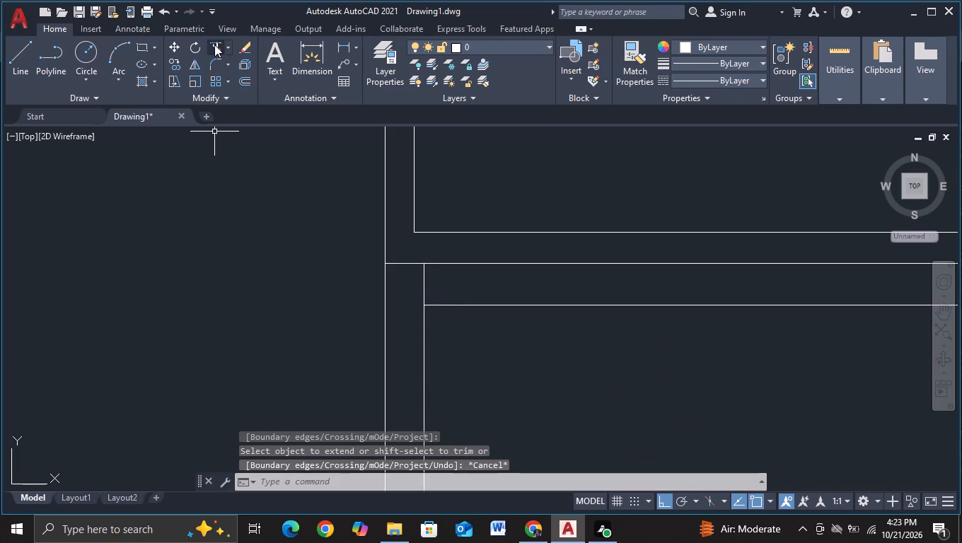
Trim the stub of the lower inner left vertical between the inner top line and the shared edge.
click(216, 45)
drag(447, 285, 418, 288)
scroll(418, 288, down, 3)
scroll(519, 356, down, 2)
middle_drag(546, 404, 487, 370)
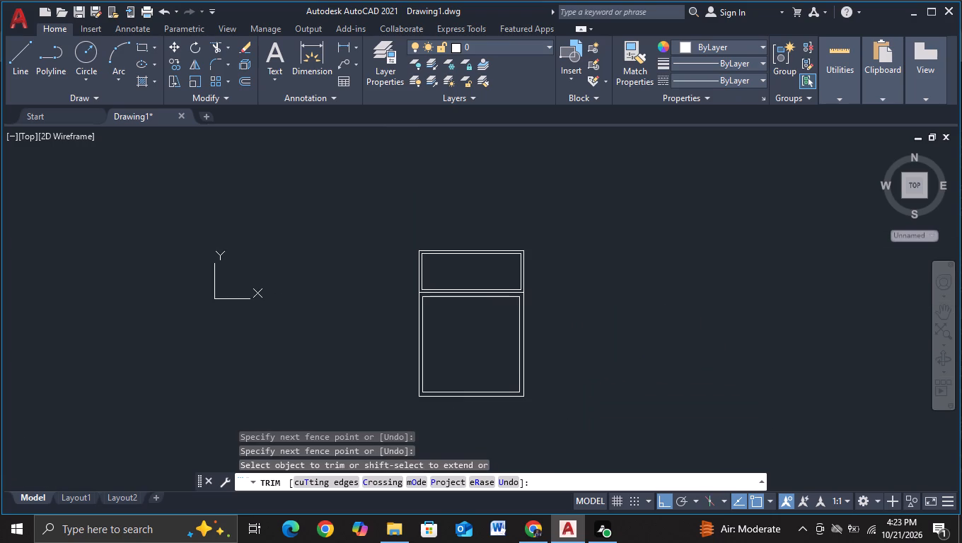
key(Escape)
Draw connected lines forming a third rectangle about 1146 wide and 986 high, its top edge crossing just above the second rectangle's inner bottom line.
middle_drag(567, 421, 518, 347)
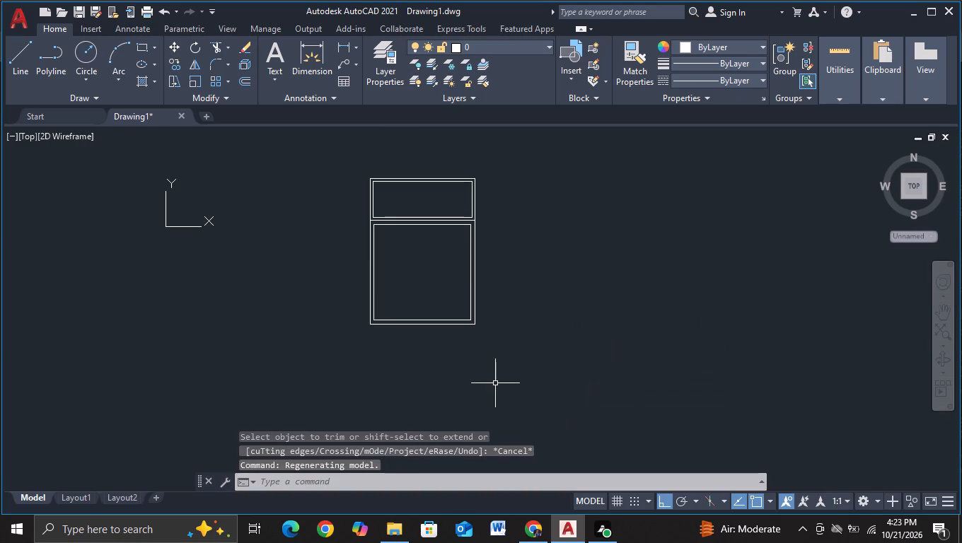
middle_drag(465, 409, 452, 349)
middle_drag(324, 335, 347, 346)
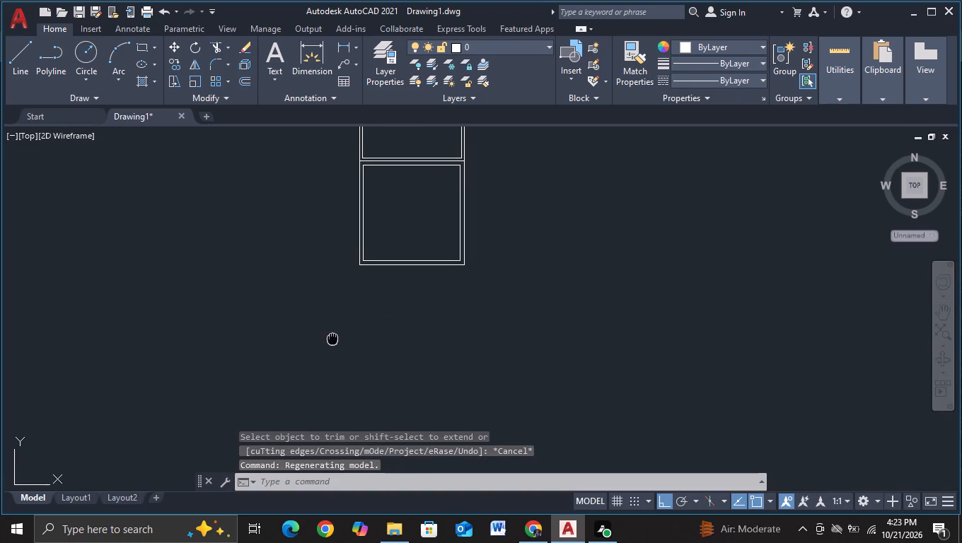
middle_drag(347, 346, 366, 375)
click(19, 63)
scroll(552, 329, up, 1)
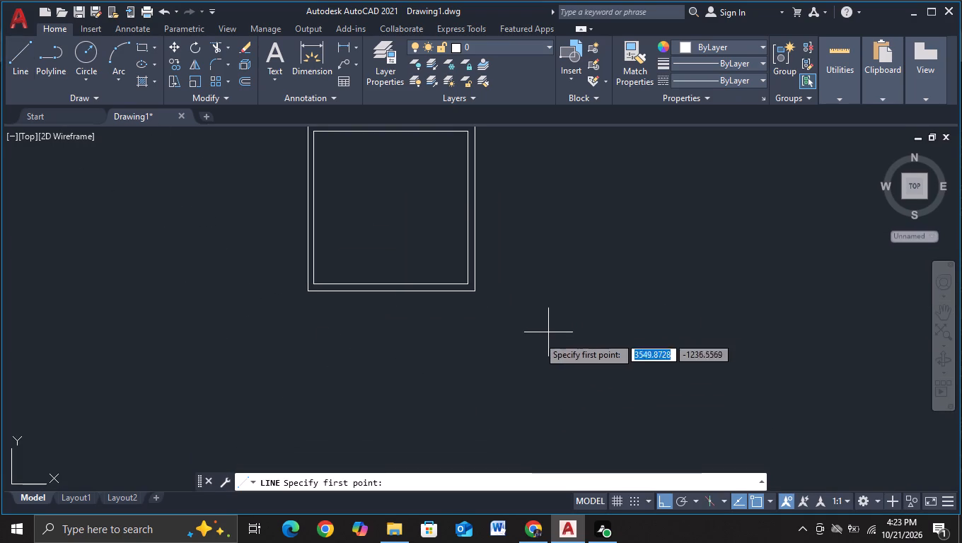
middle_drag(400, 348, 455, 346)
middle_drag(407, 349, 406, 383)
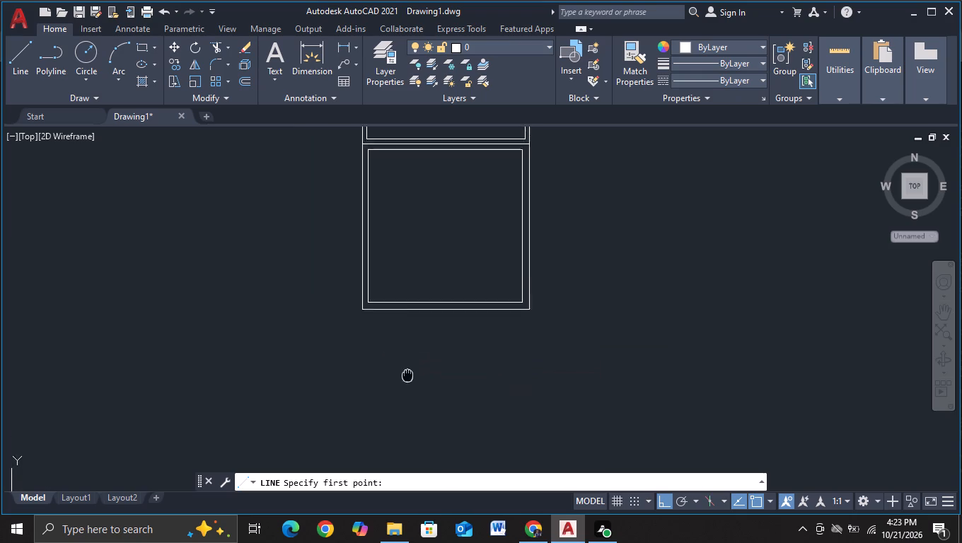
middle_drag(406, 383, 402, 392)
scroll(360, 356, up, 1)
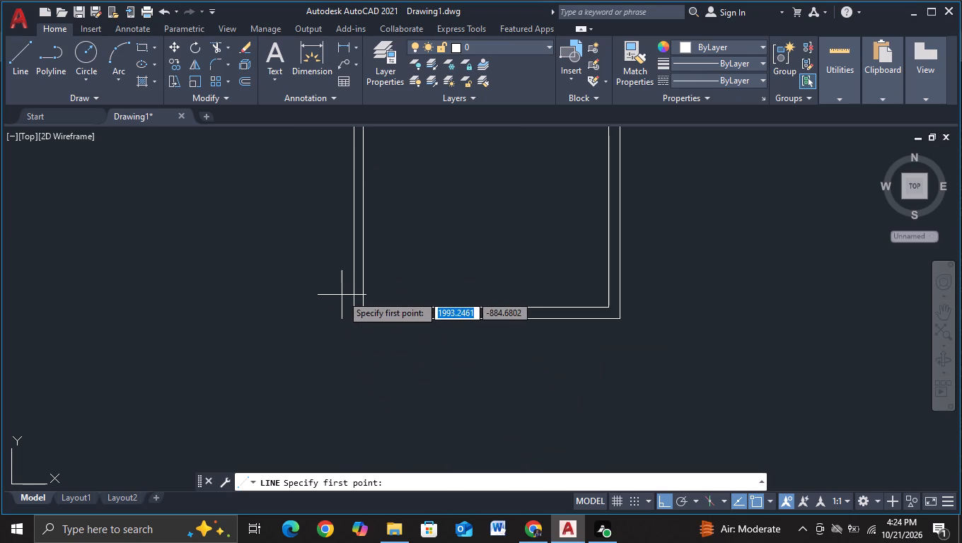
click(342, 295)
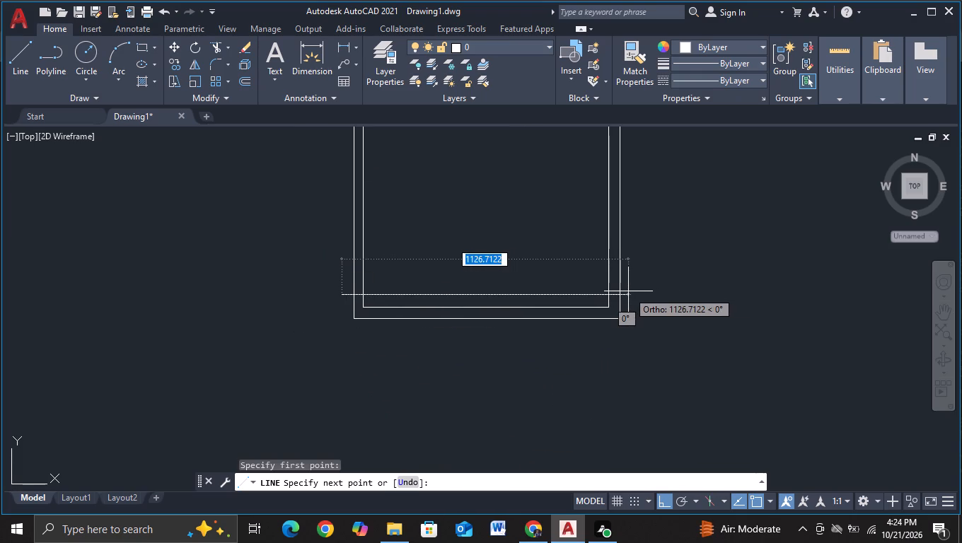
click(633, 293)
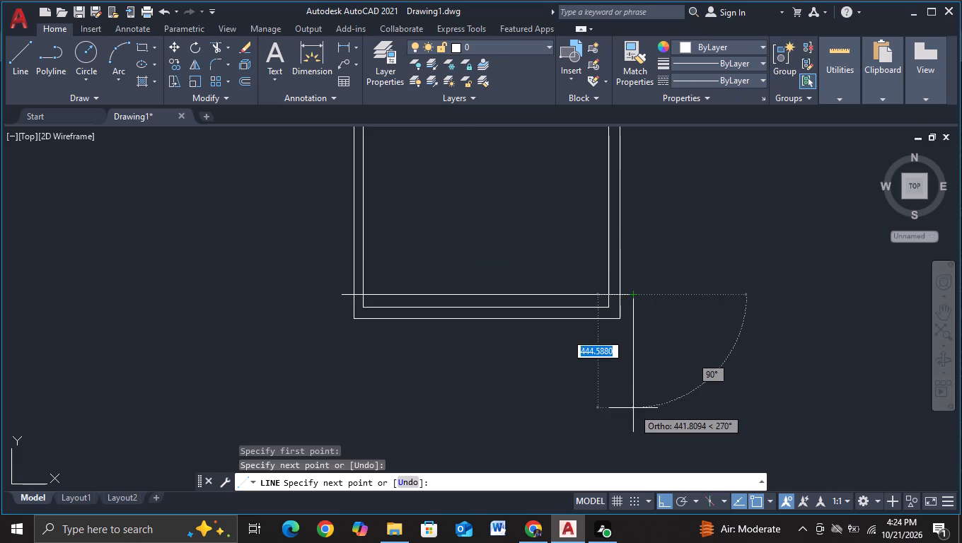
scroll(633, 408, down, 2)
middle_drag(633, 408, 613, 360)
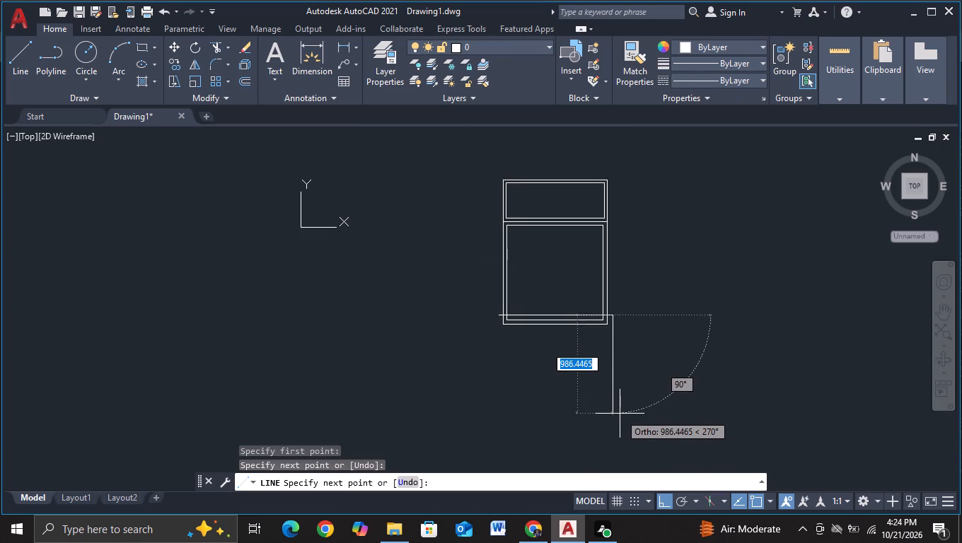
click(620, 414)
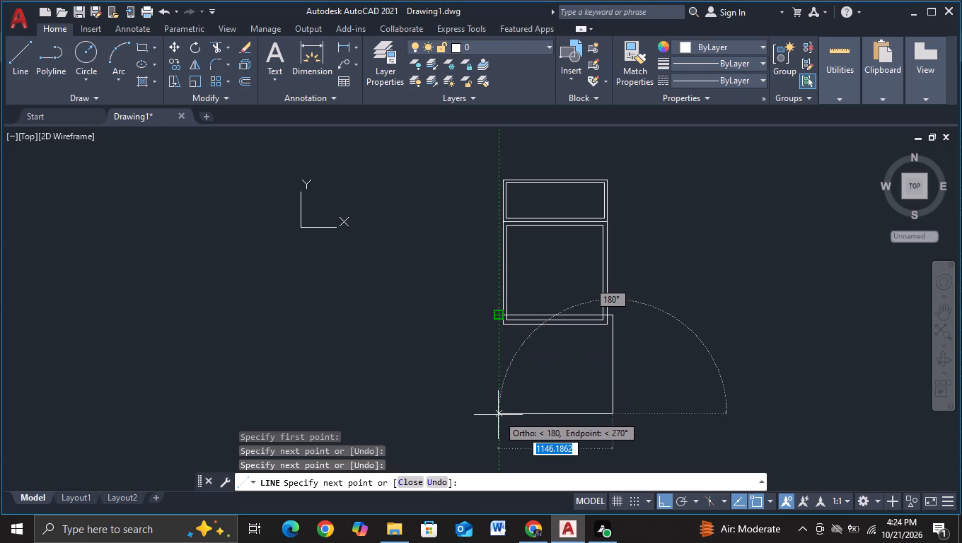
click(498, 414)
click(493, 314)
key(Escape)
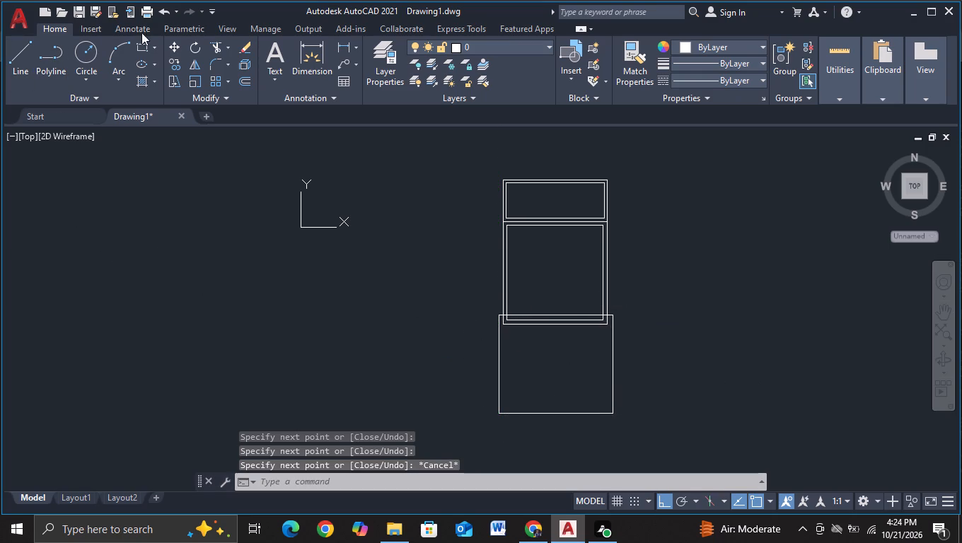
Trim away the second rectangle's inner and outer bottom lines and its vertical ends below the third rectangle's top edge.
click(215, 42)
scroll(582, 291, up, 2)
scroll(551, 398, up, 1)
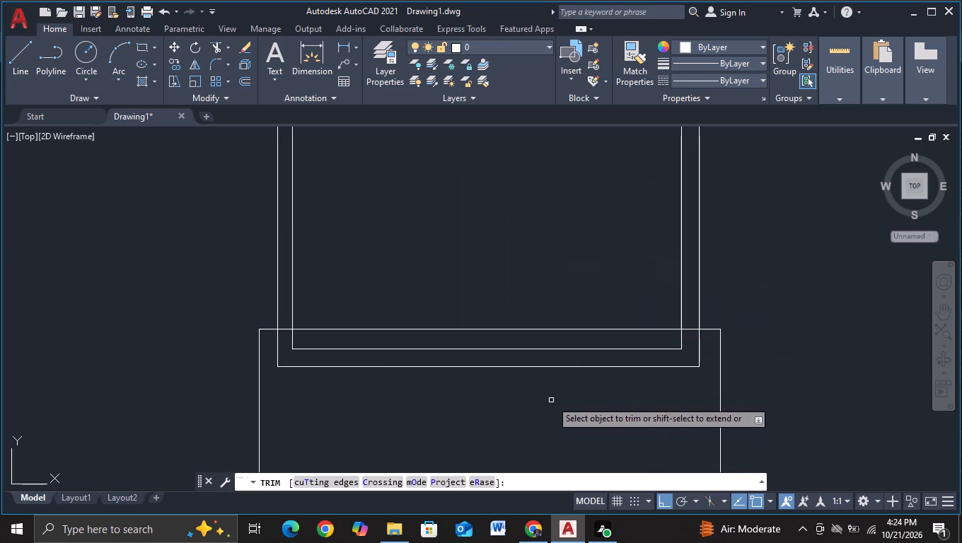
middle_drag(536, 418, 535, 380)
drag(533, 375, 543, 307)
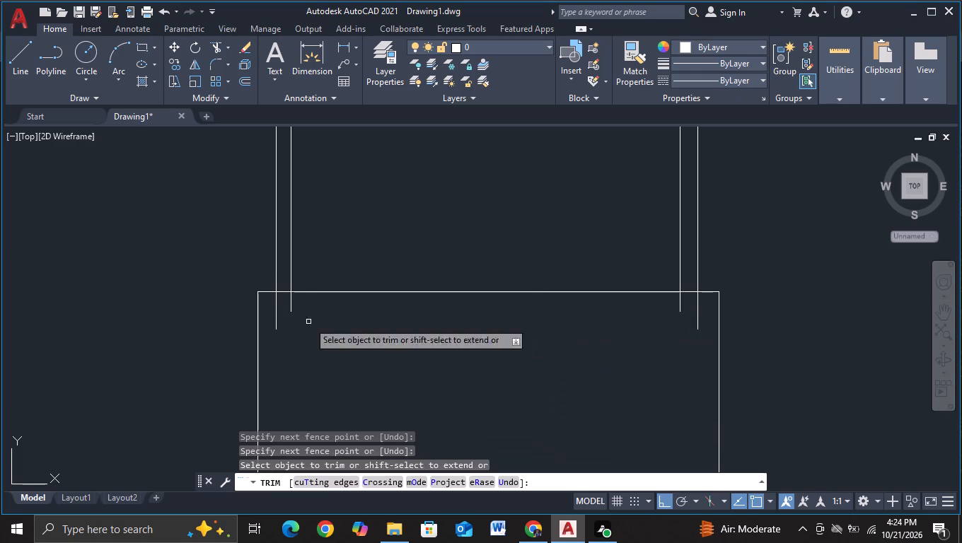
click(263, 297)
click(308, 300)
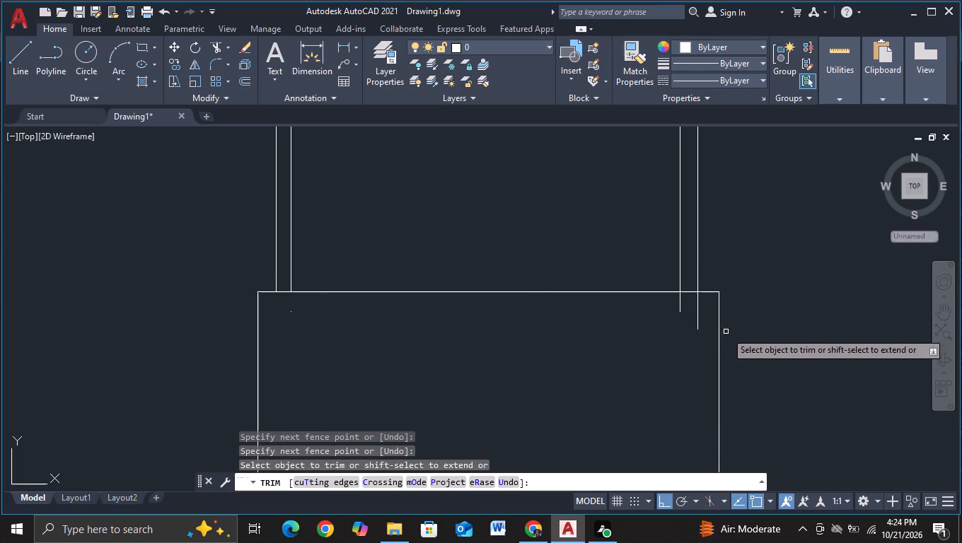
click(705, 305)
click(644, 316)
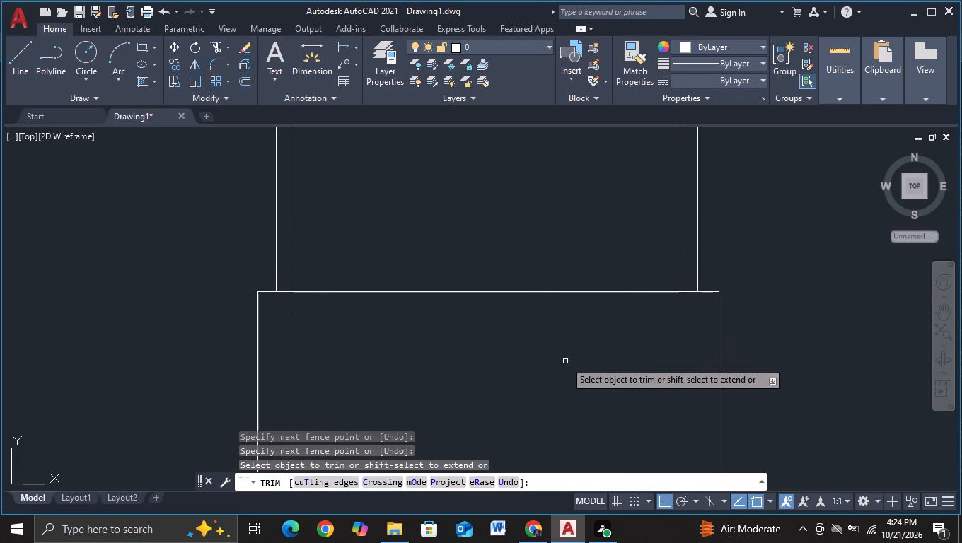
Draw inner top, right and bottom lines inside the third rectangle, about 1010, 887 and 1028 long.
scroll(565, 361, down, 2)
middle_drag(557, 383, 555, 300)
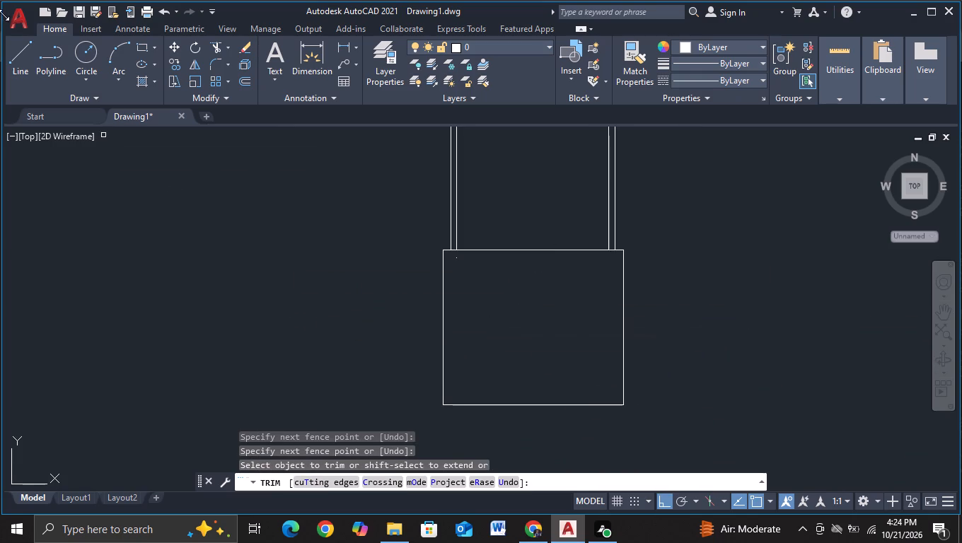
click(9, 74)
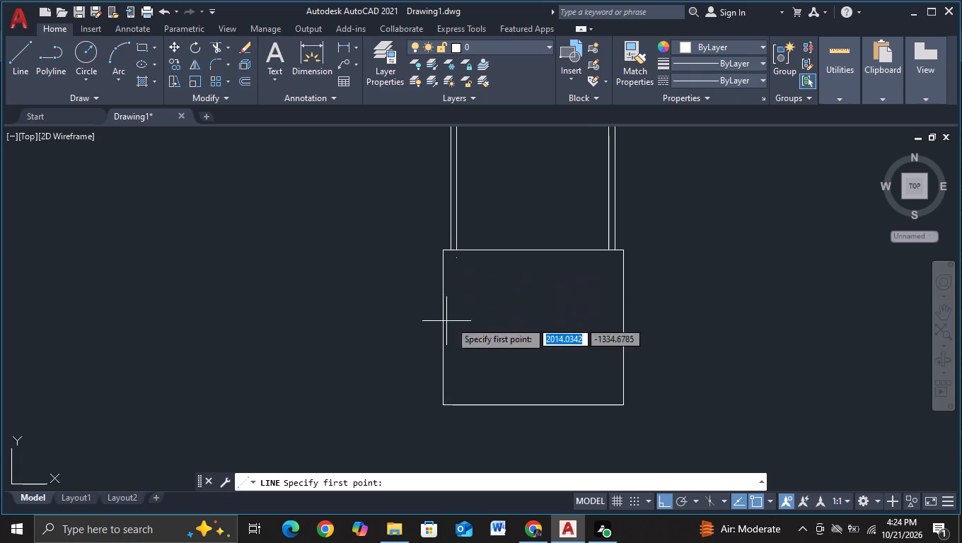
scroll(457, 288, up, 2)
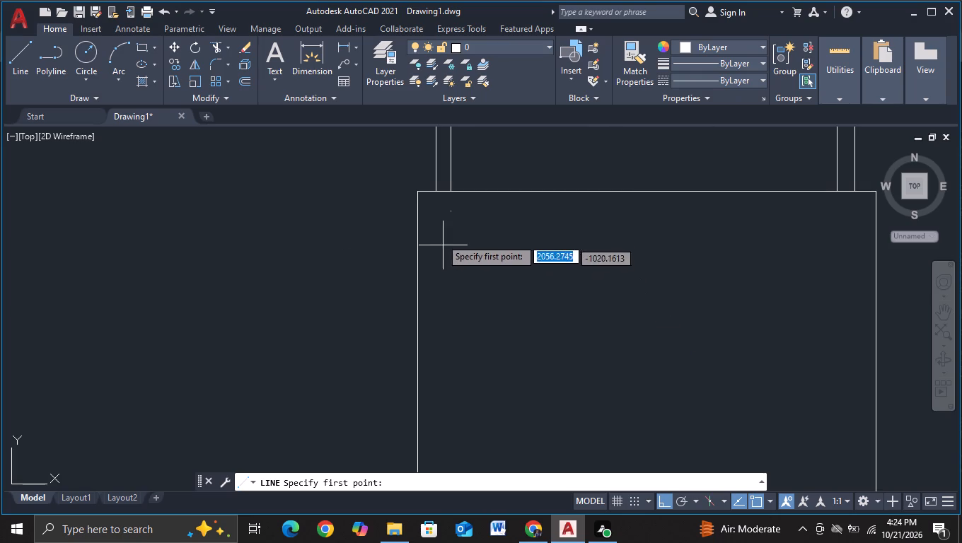
click(454, 215)
middle_drag(682, 228, 416, 228)
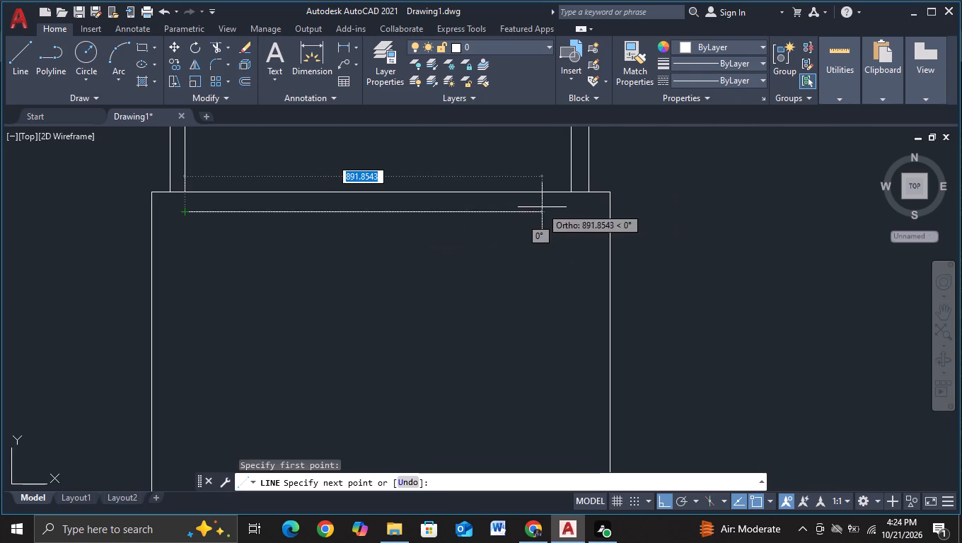
click(589, 204)
scroll(585, 299, down, 2)
middle_drag(581, 322, 586, 239)
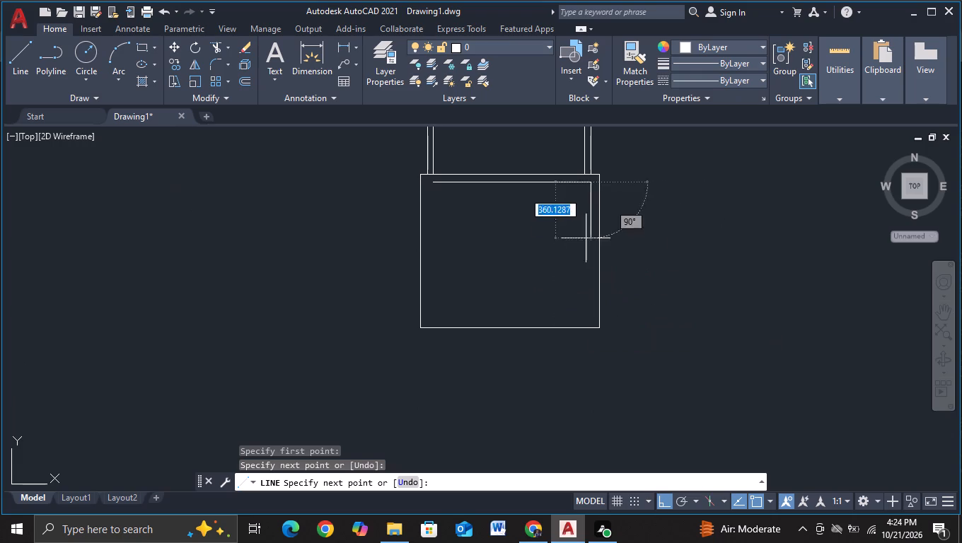
scroll(575, 314, up, 2)
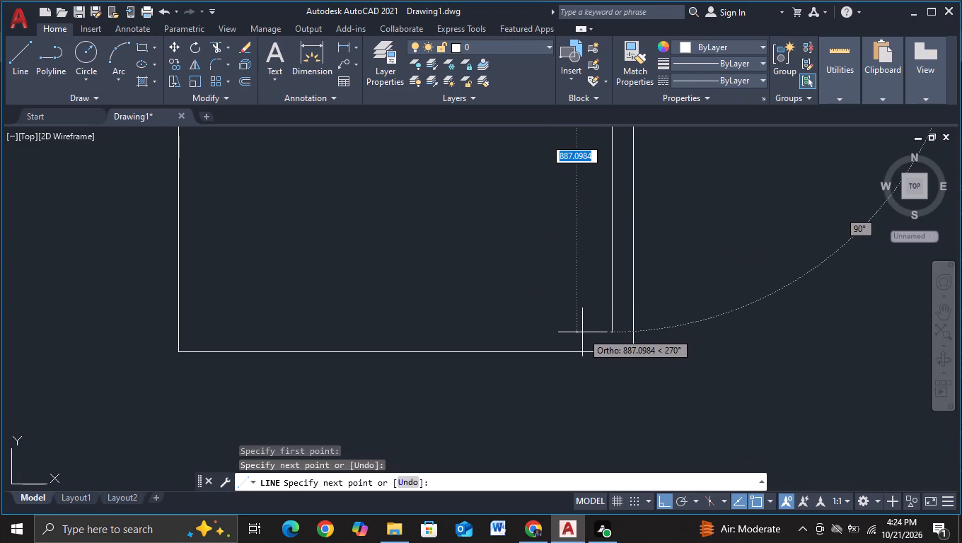
click(582, 333)
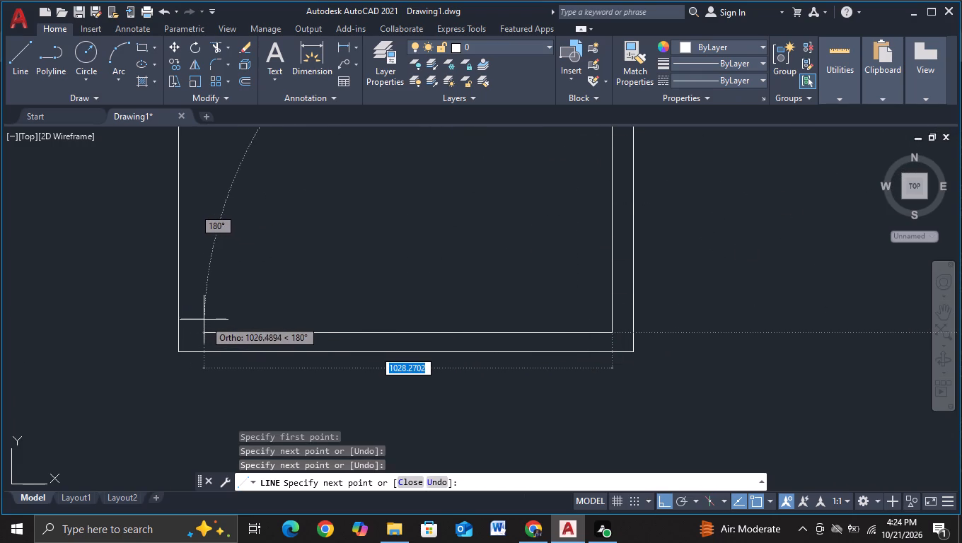
click(203, 320)
Draw the third rectangle's inner left vertical about 889 up from the inner bottom line and join it to the inner top line's left end.
middle_drag(213, 245, 209, 426)
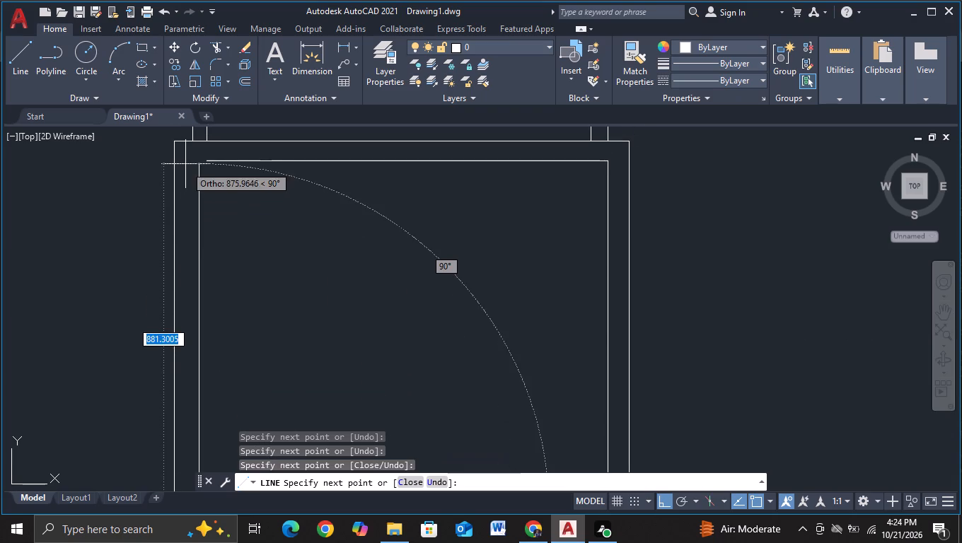
scroll(187, 163, up, 1)
middle_drag(187, 163, 196, 259)
scroll(196, 259, up, 1)
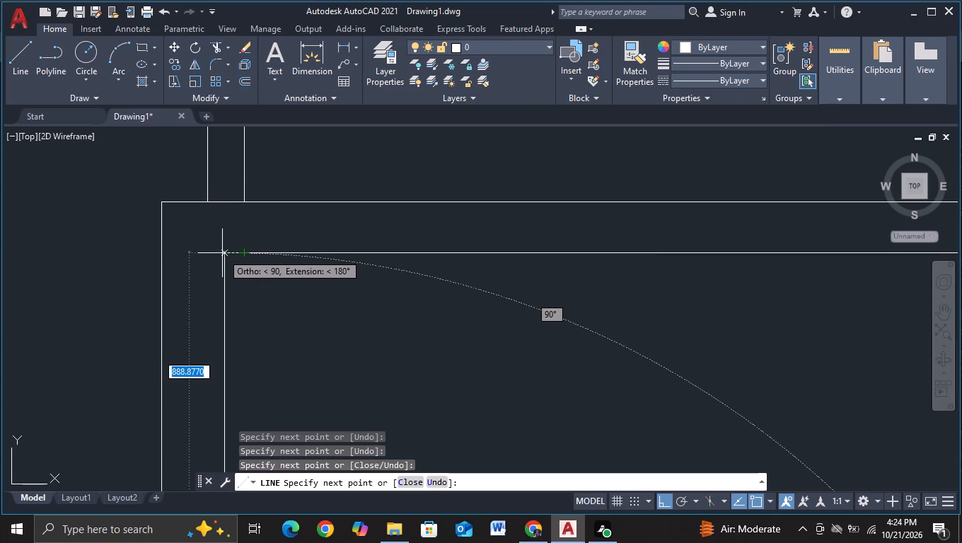
click(224, 252)
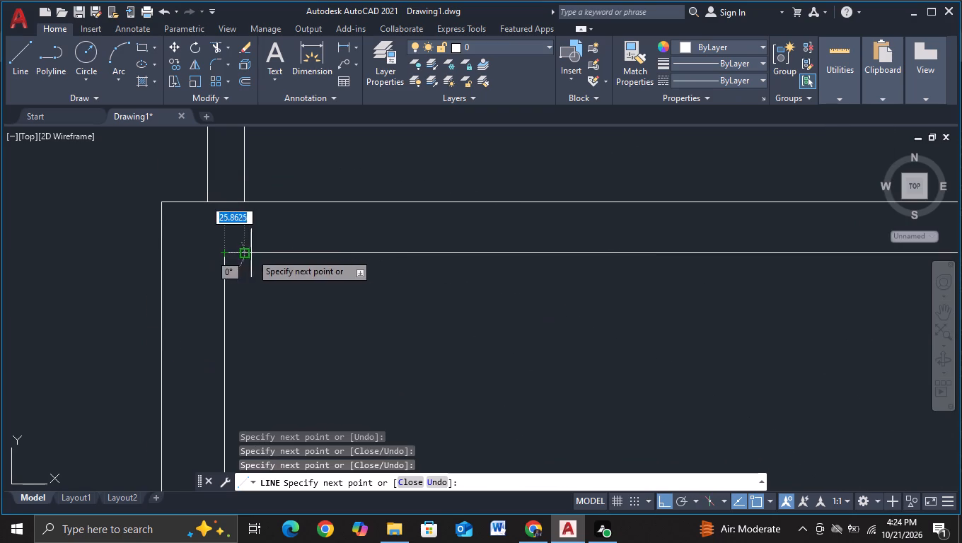
click(251, 253)
key(Escape)
Draw a vertical line through the left part of the third rectangle, from above its top edge to below its bottom edge.
scroll(324, 255, down, 4)
middle_drag(395, 323, 383, 304)
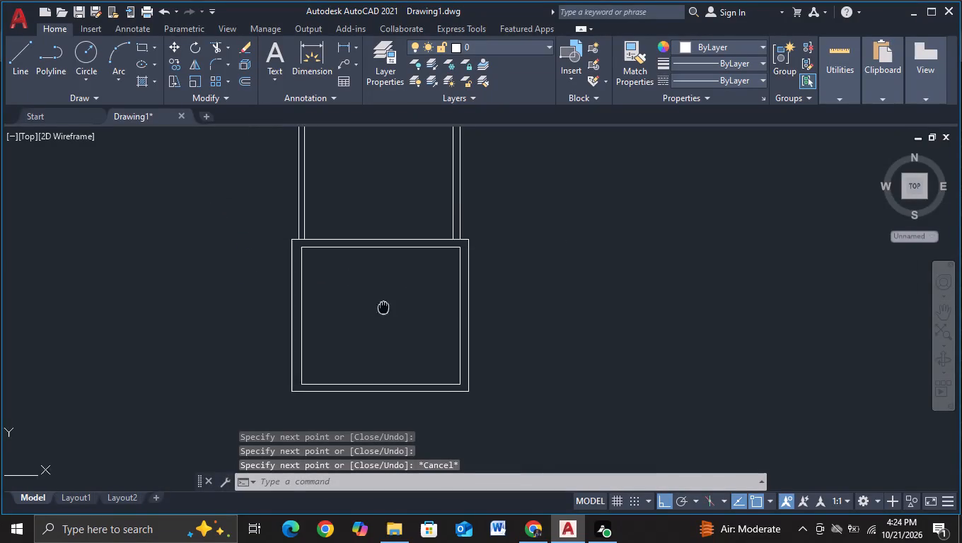
middle_drag(383, 304, 376, 291)
middle_drag(504, 332, 506, 317)
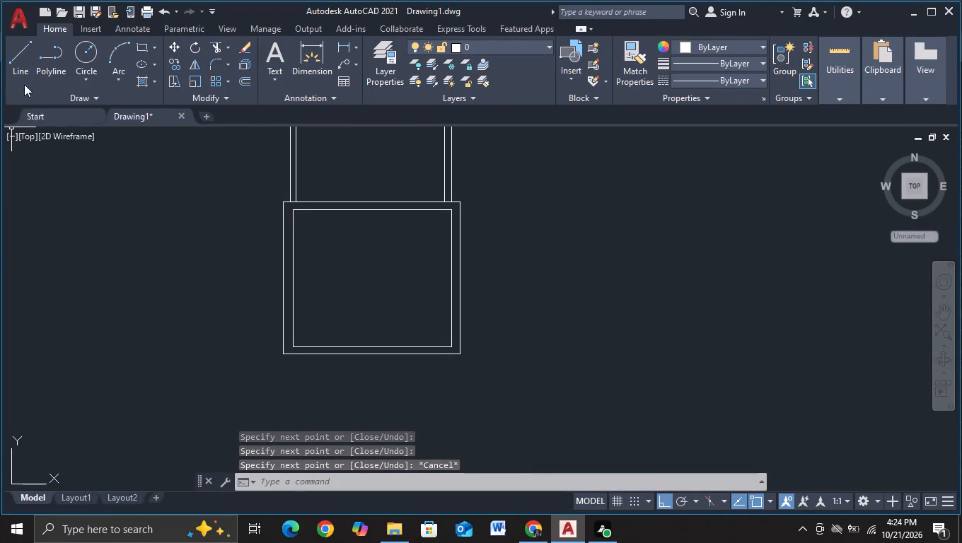
click(13, 68)
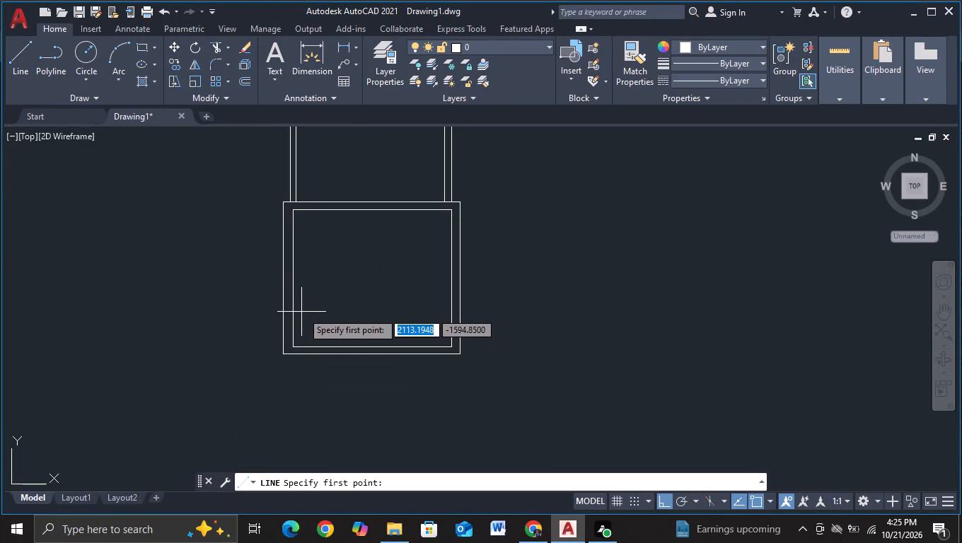
click(335, 185)
click(336, 419)
key(Escape)
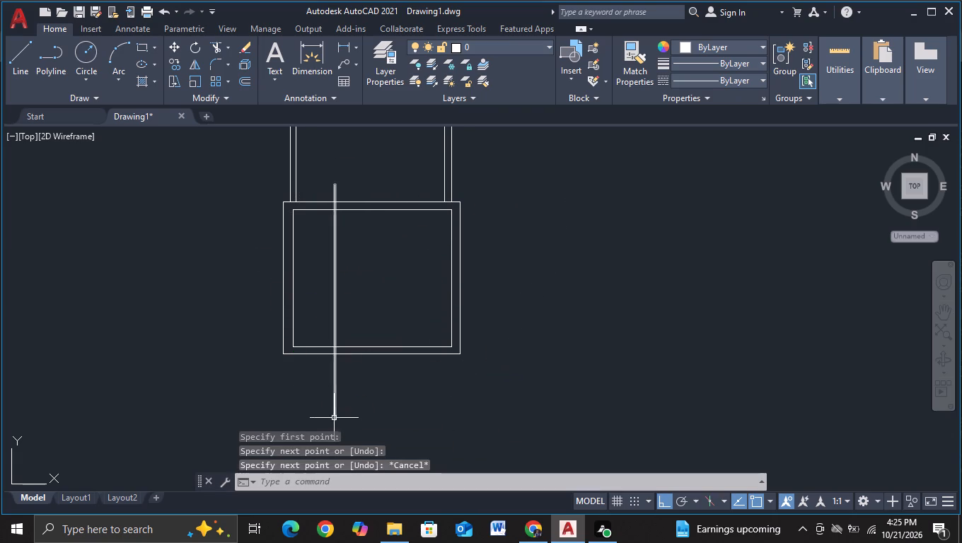
Trim the vertical line's ends back to the third rectangle's inner top and inner bottom lines.
click(213, 46)
scroll(368, 218, up, 2)
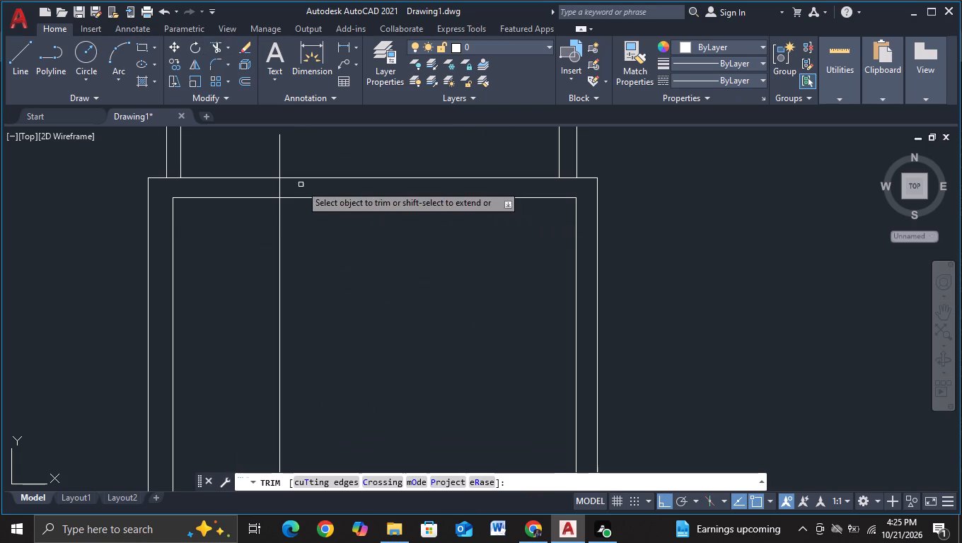
click(279, 191)
drag(262, 156, 306, 156)
scroll(306, 158, down, 1)
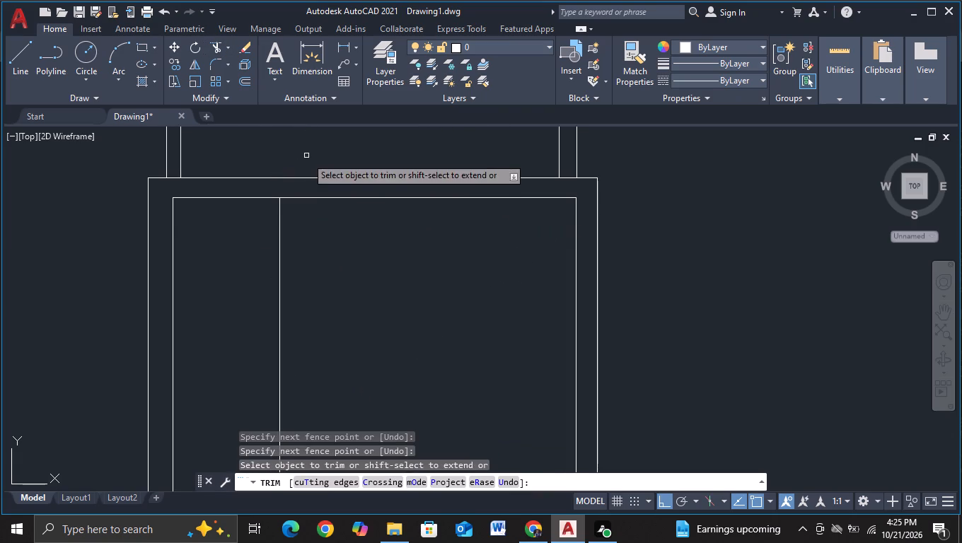
scroll(306, 158, down, 1)
middle_drag(320, 279, 344, 200)
scroll(348, 197, up, 2)
click(267, 291)
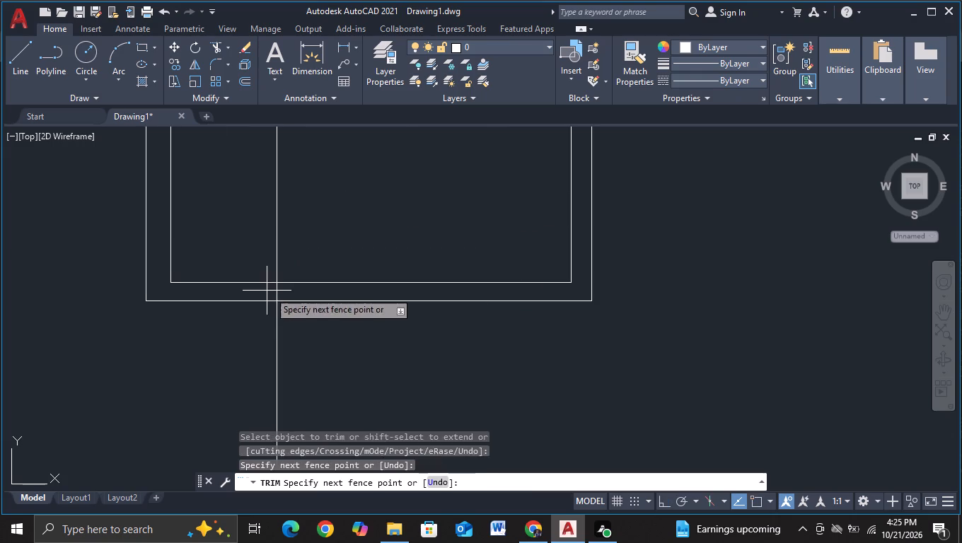
click(288, 296)
drag(253, 344, 311, 354)
scroll(311, 354, down, 2)
key(Escape)
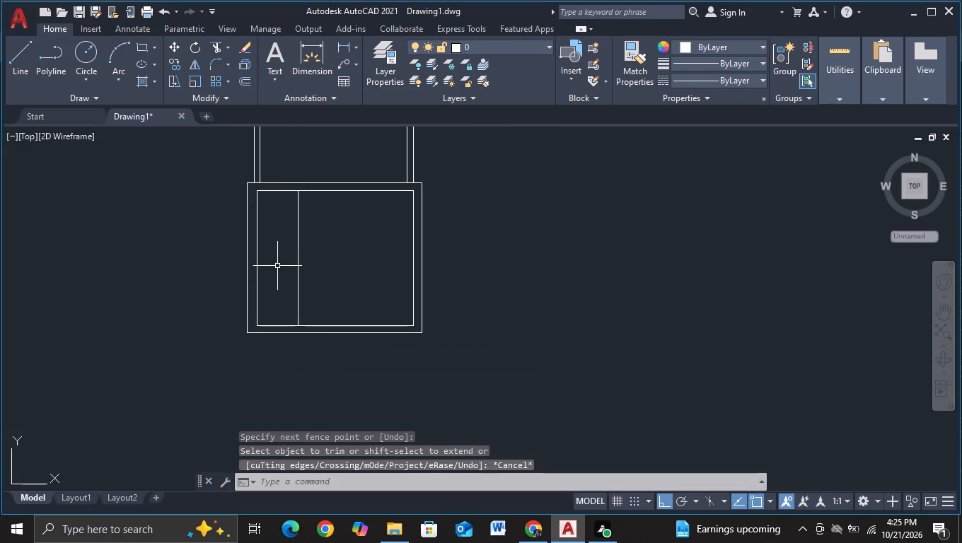
Copy the vertical line five times to its right inside the third rectangle, the first about 116 away and the rest roughly 100 apart.
click(297, 262)
key(c)
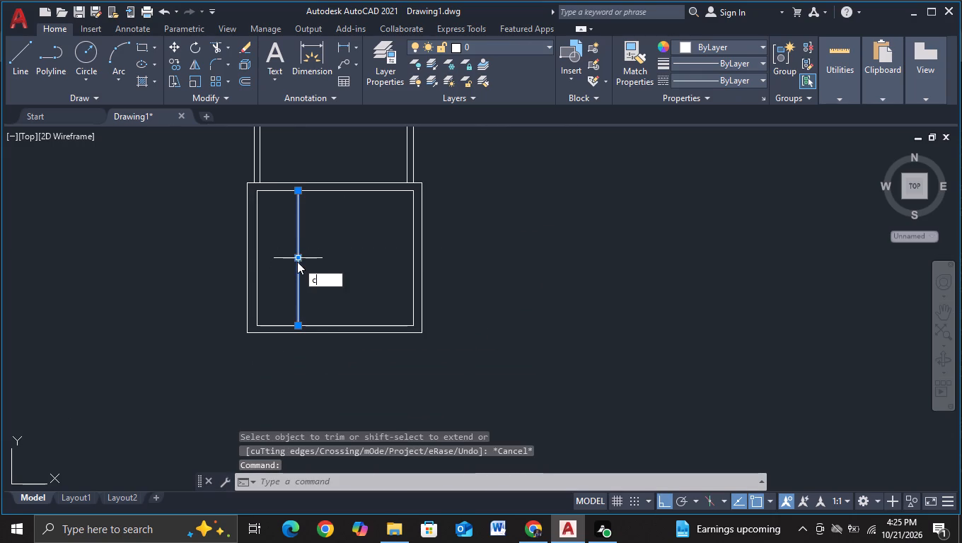
click(335, 306)
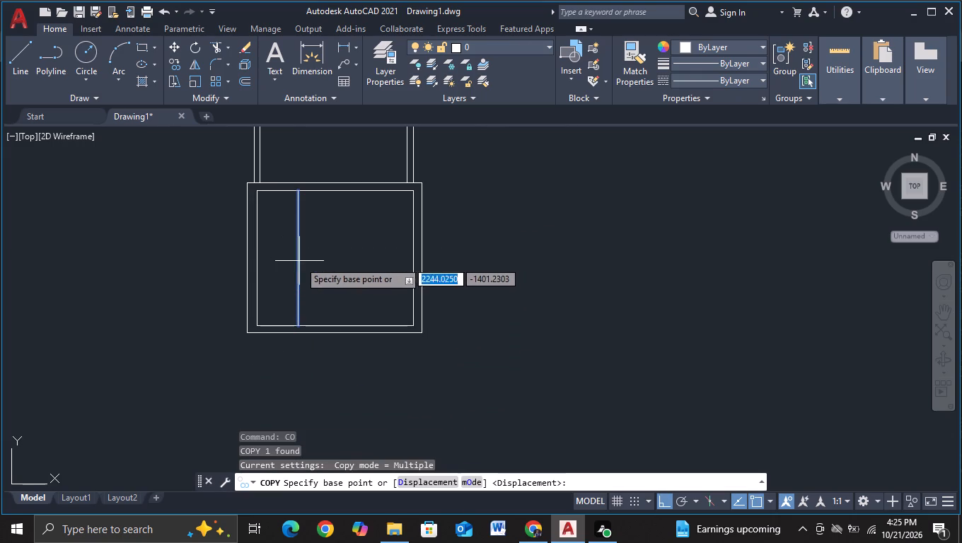
click(299, 262)
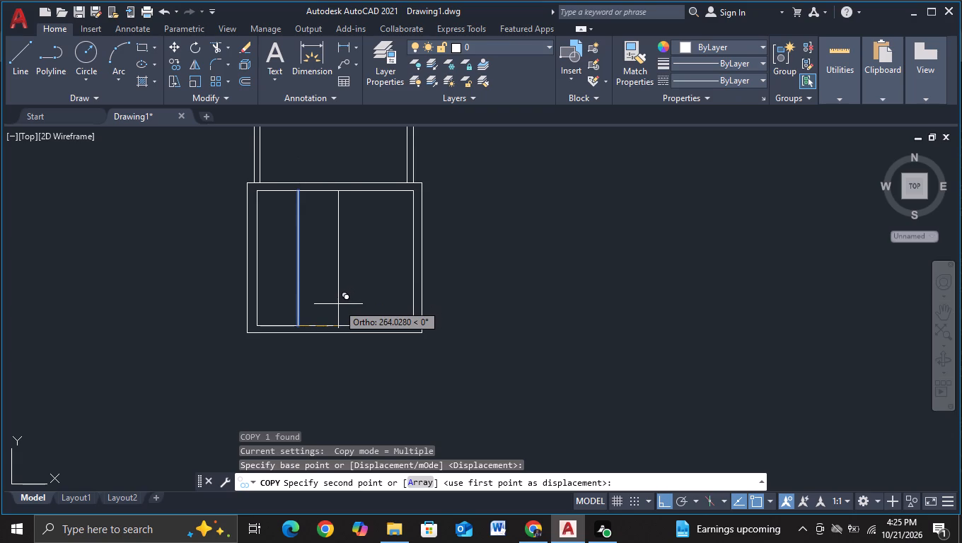
scroll(338, 304, up, 2)
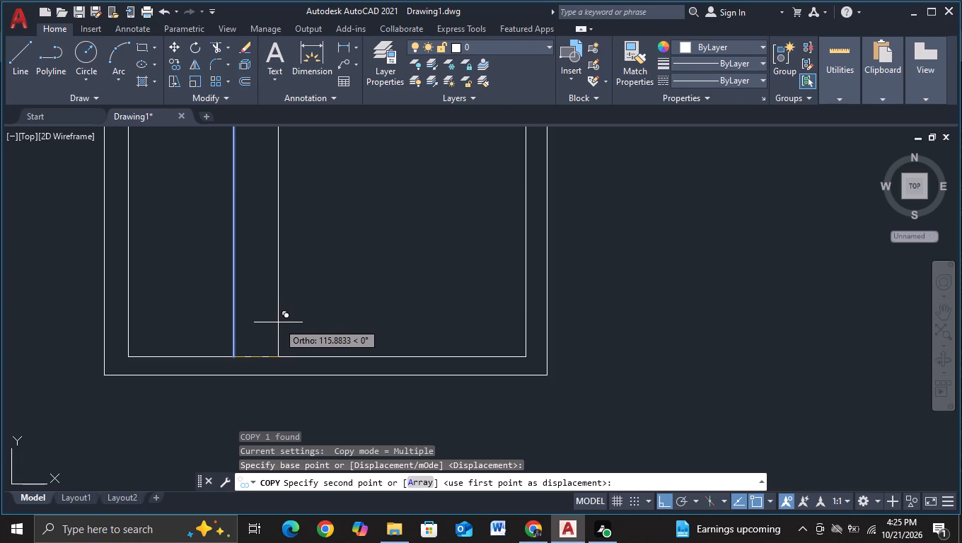
click(278, 322)
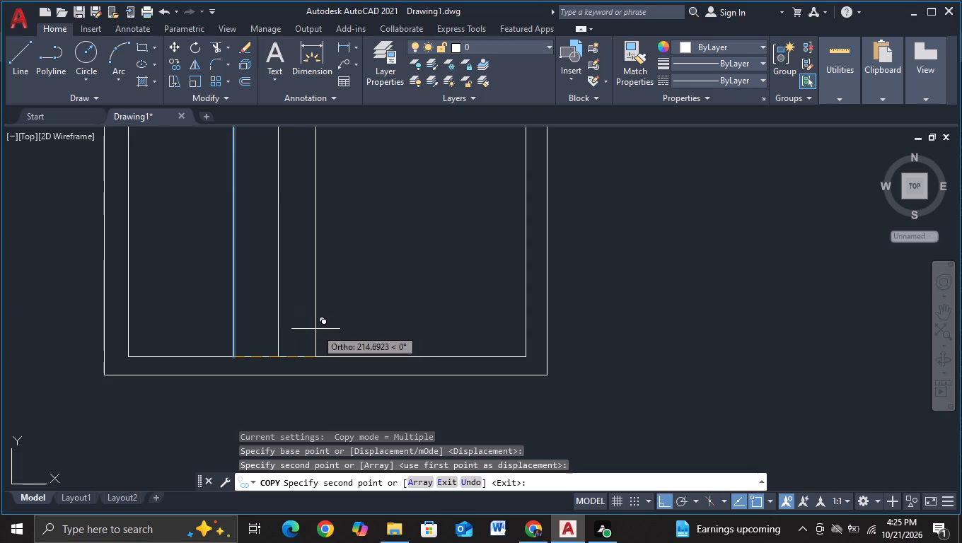
click(316, 329)
click(354, 334)
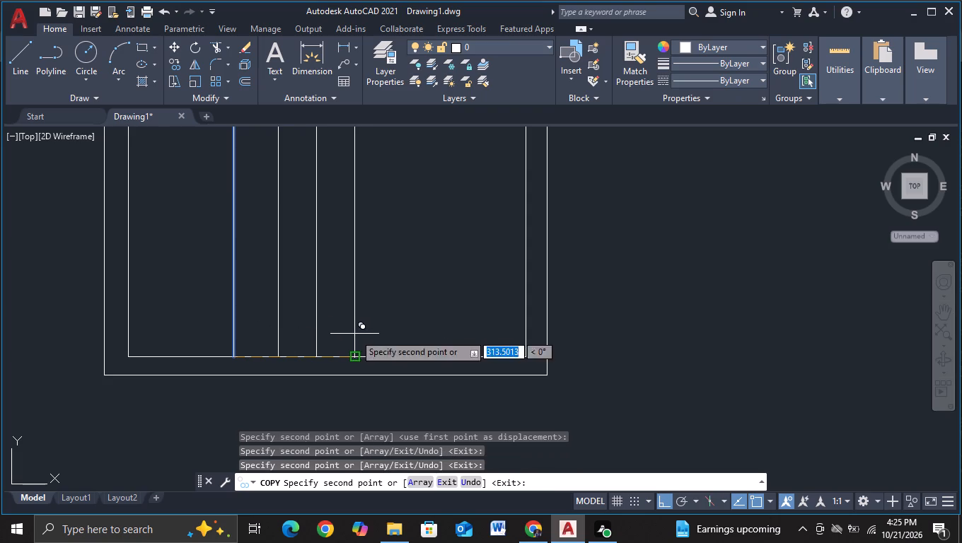
click(391, 334)
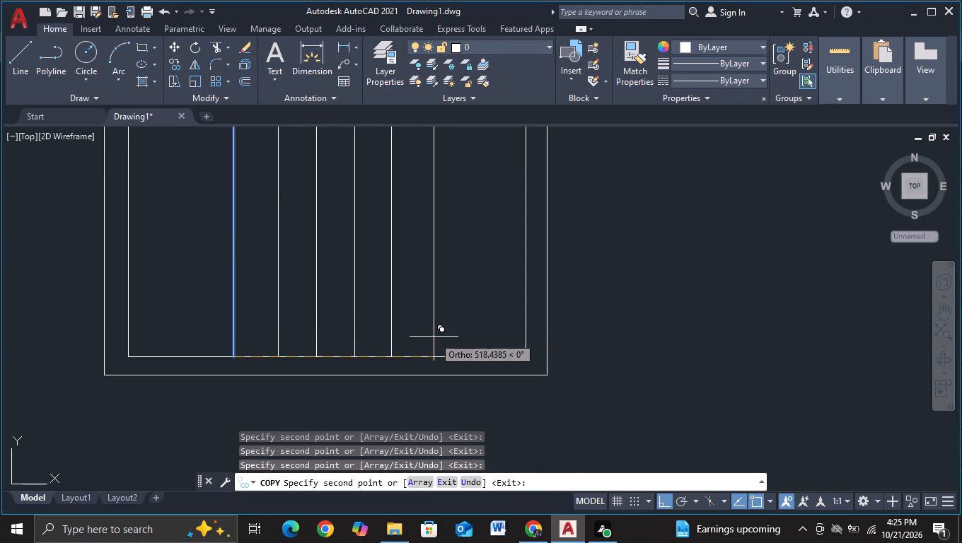
click(431, 337)
key(Escape)
Move all six vertical lines slightly left together inside the third rectangle, with object snap off for free placement.
drag(454, 240, 315, 245)
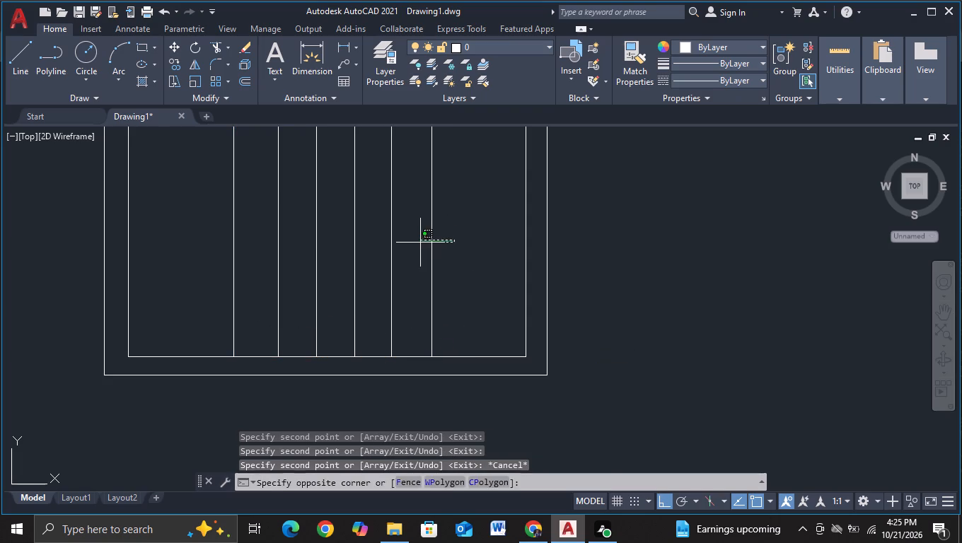
drag(315, 245, 187, 255)
key(m)
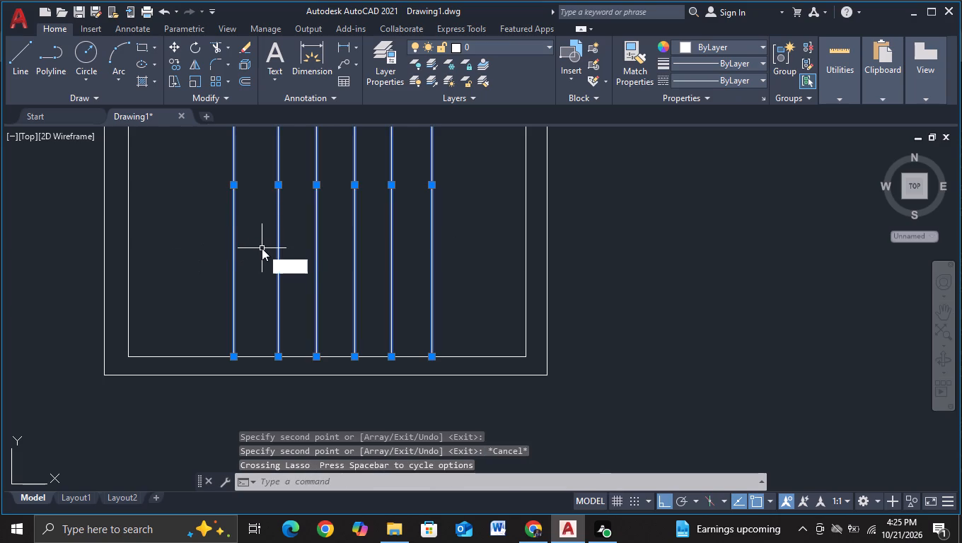
click(325, 284)
click(333, 276)
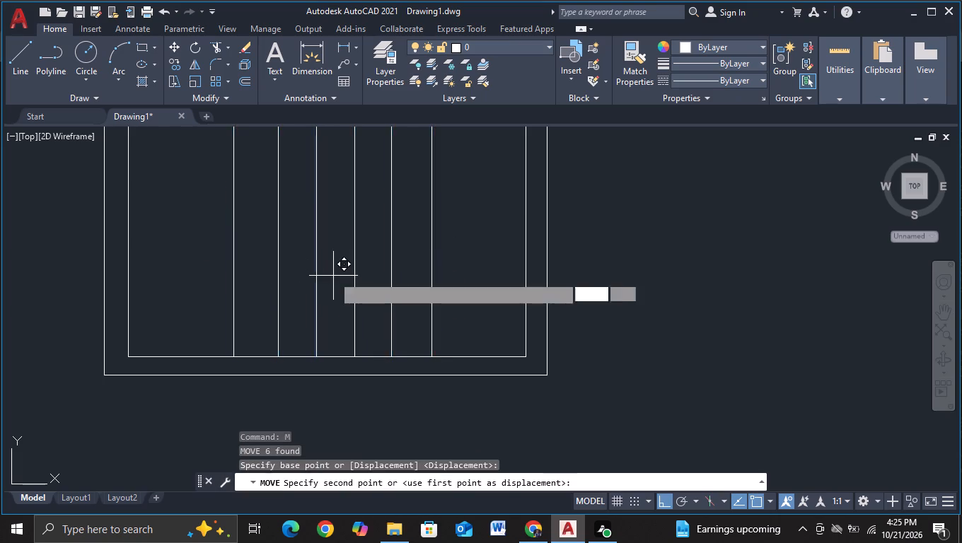
scroll(316, 278, up, 1)
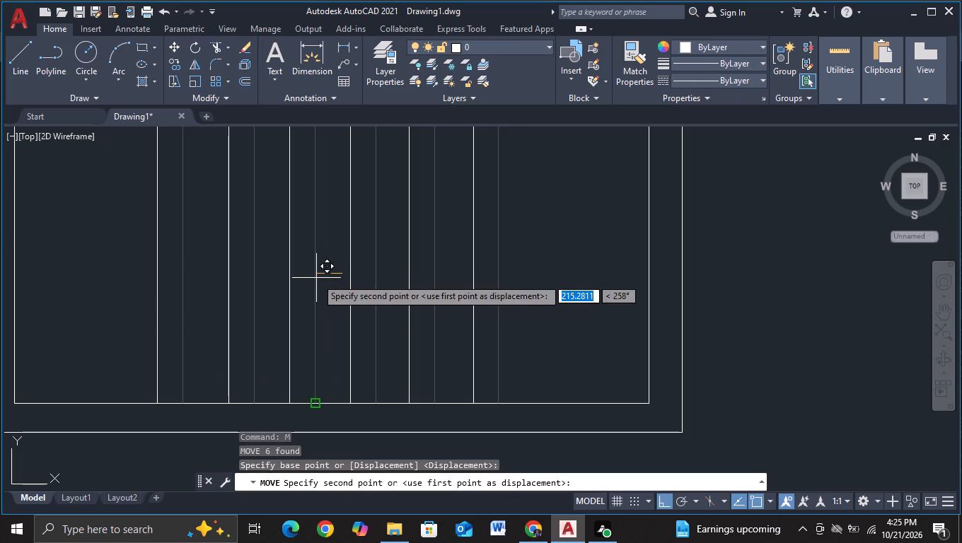
key(F3)
click(316, 278)
scroll(316, 278, down, 3)
middle_drag(389, 330, 412, 332)
key(Escape)
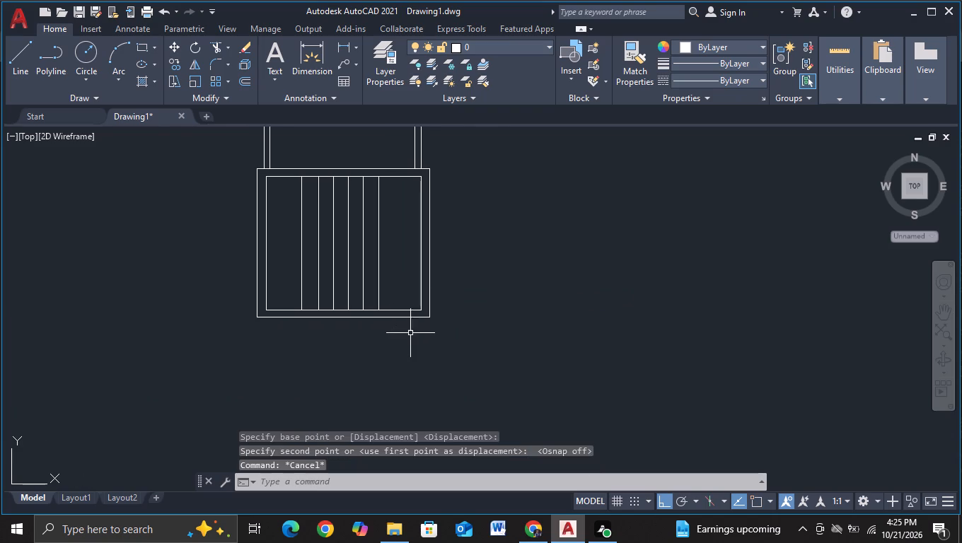
Draw a horizontal line across all six verticals in the third rectangle's upper part, extending past the outermost ones on both sides.
key(F3)
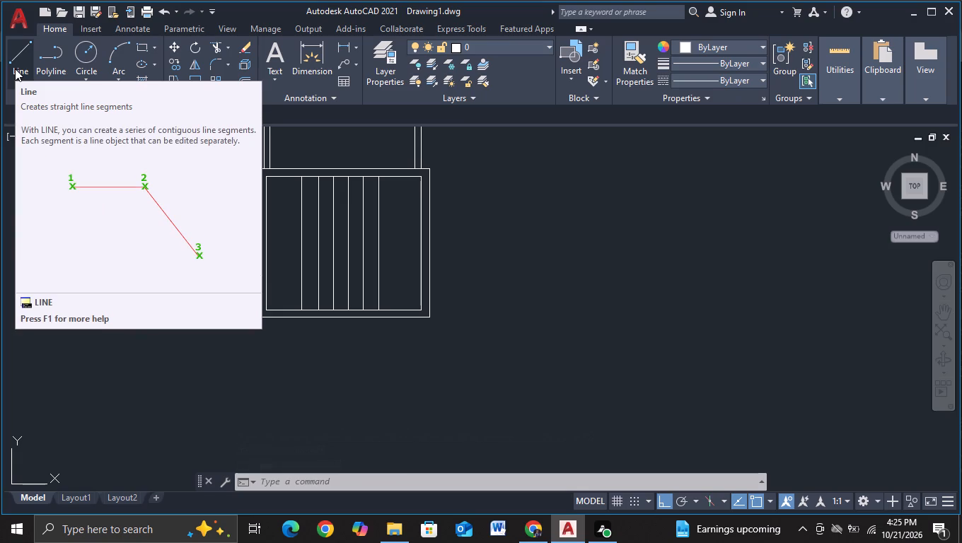
click(25, 66)
scroll(225, 305, up, 2)
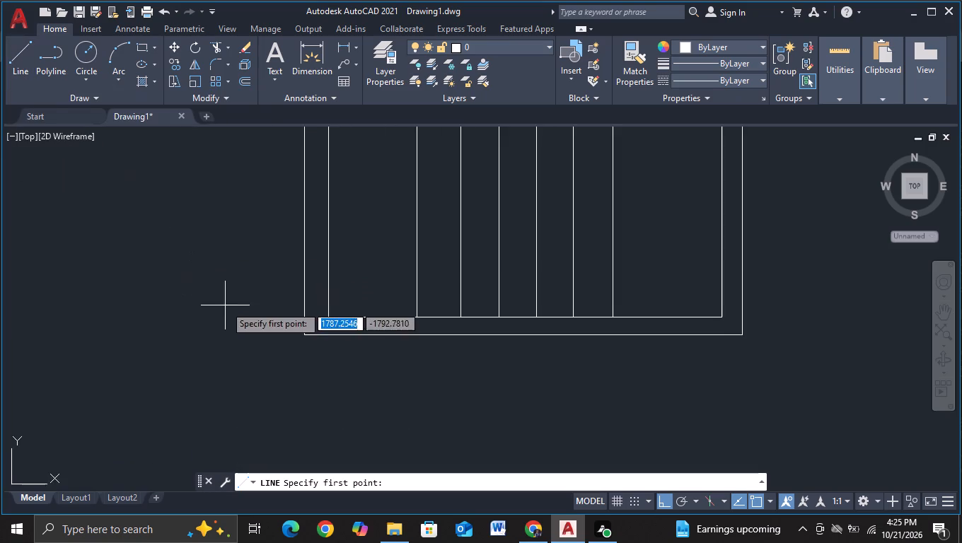
middle_drag(224, 302, 79, 402)
middle_drag(132, 264, 71, 252)
middle_click(69, 247)
scroll(72, 254, down, 1)
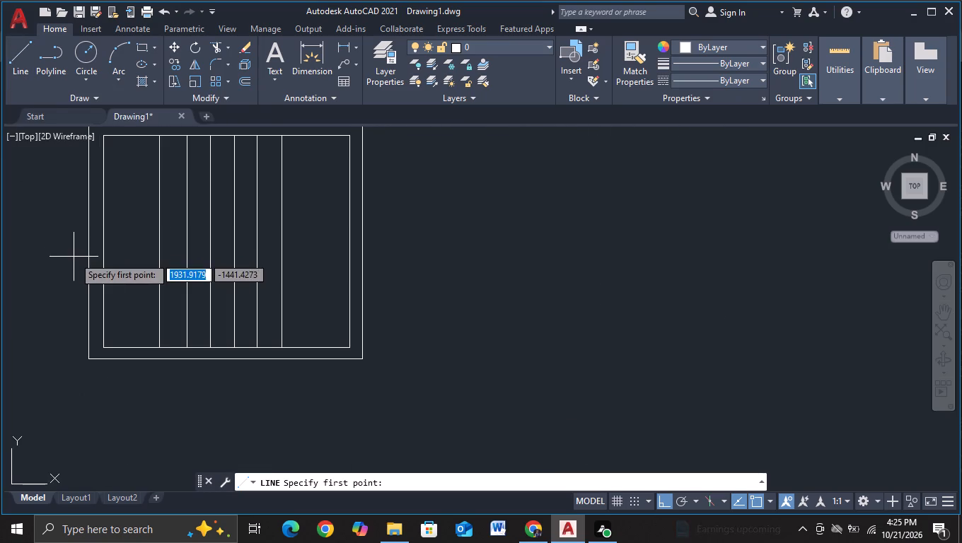
middle_drag(74, 257, 71, 311)
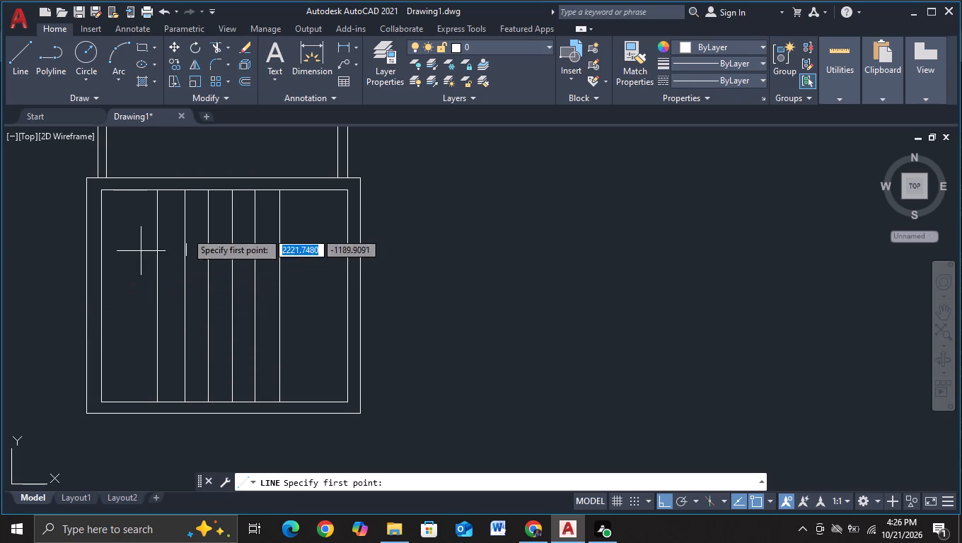
click(136, 246)
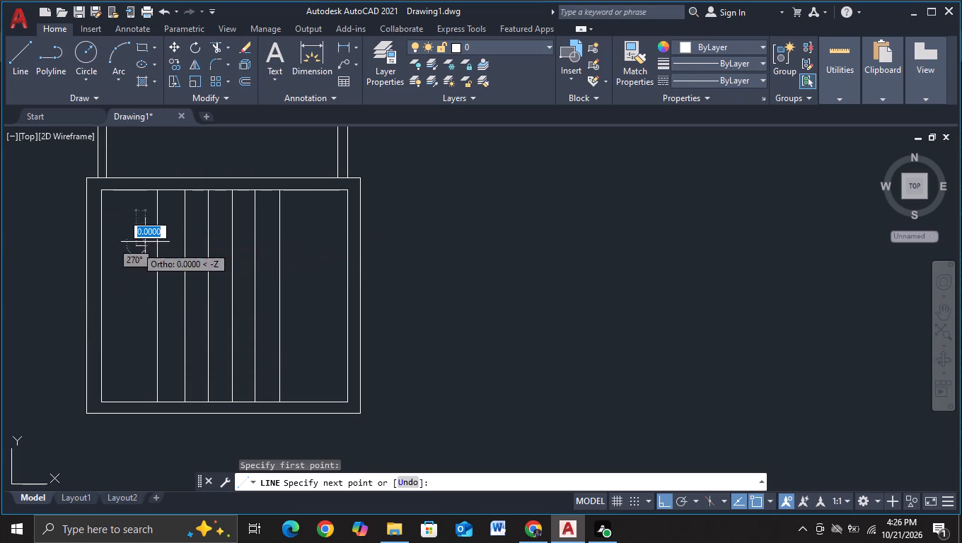
click(313, 244)
key(Escape)
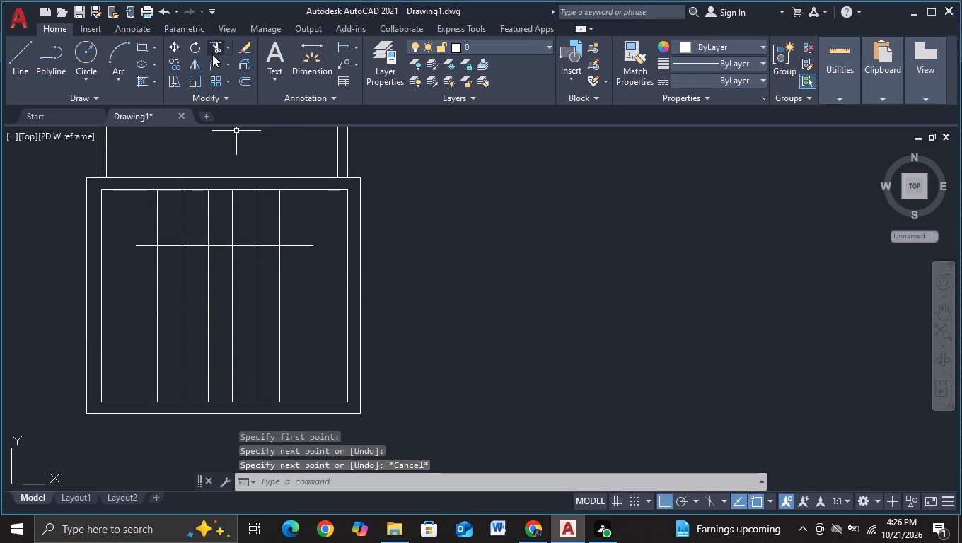
Trim the horizontal line's ends that stick out beyond the first and last vertical lines.
click(217, 48)
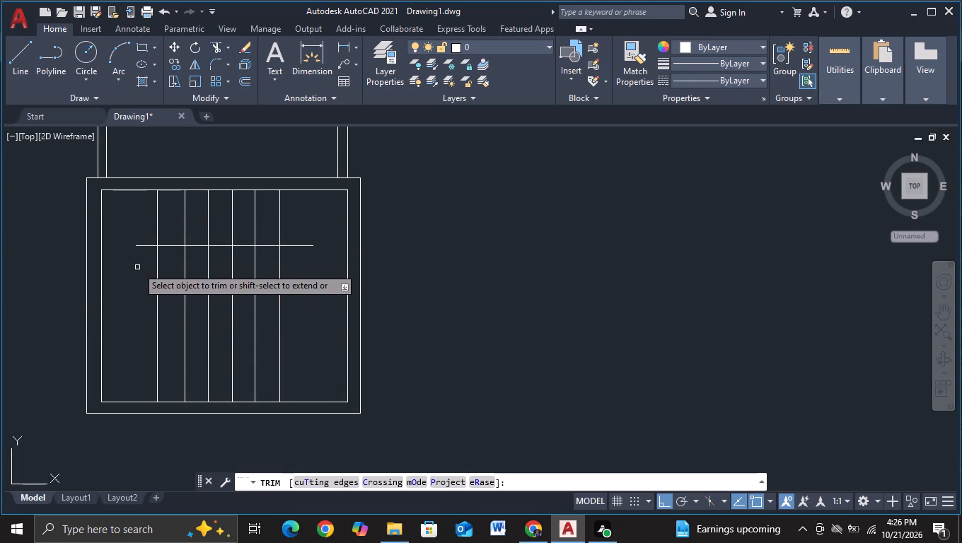
click(137, 267)
click(144, 226)
drag(299, 229, 316, 309)
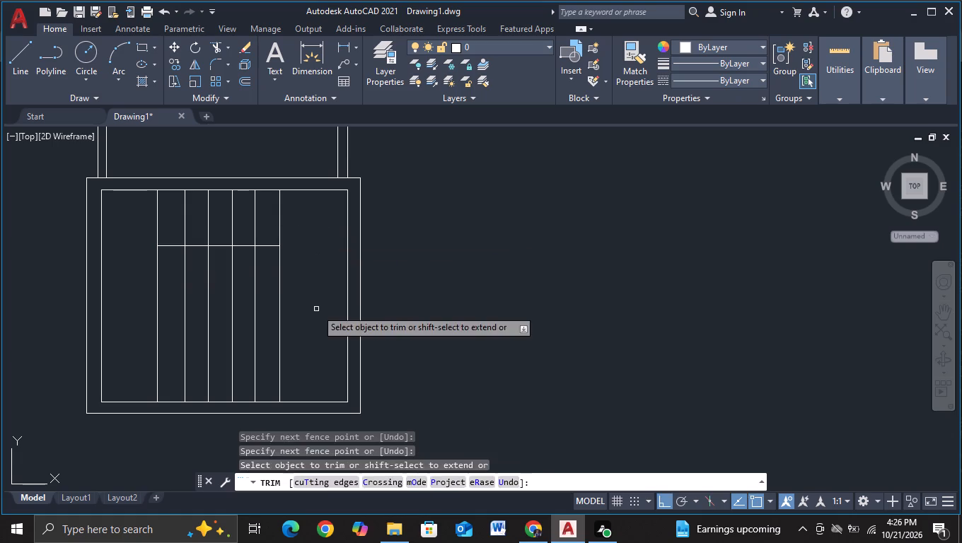
key(Escape)
Copy the horizontal line downward five times to form three close pairs, the first copy about 44 below and the fourth about 520 below.
click(243, 245)
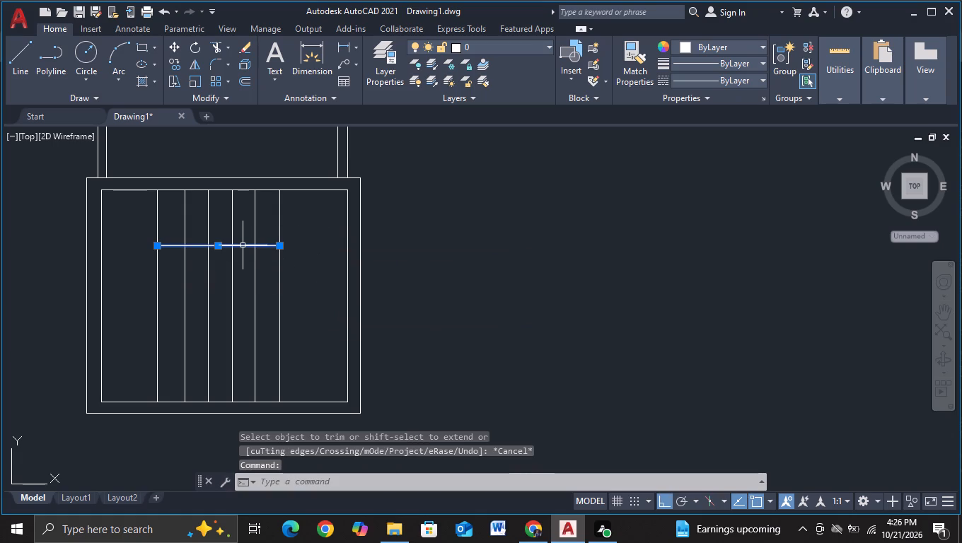
key(c)
click(282, 287)
click(251, 242)
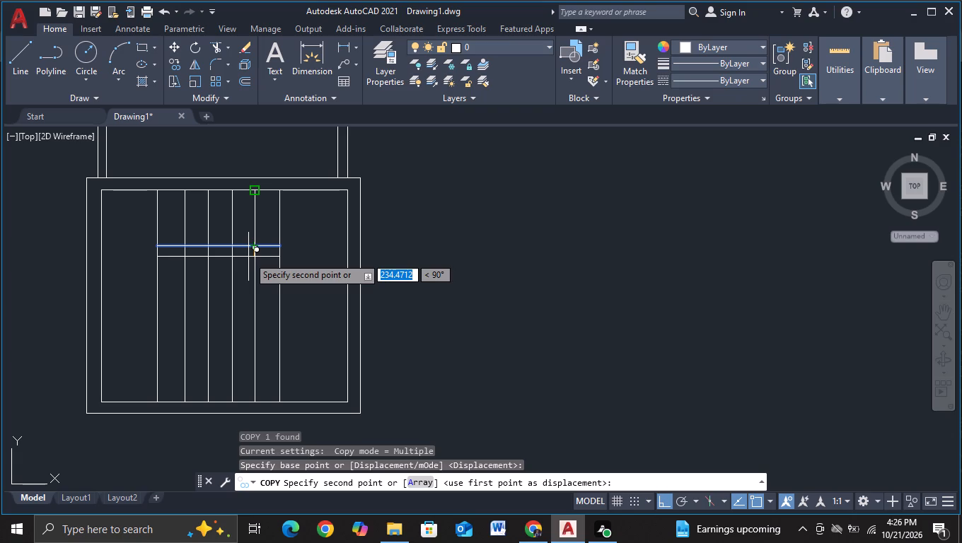
key(F3)
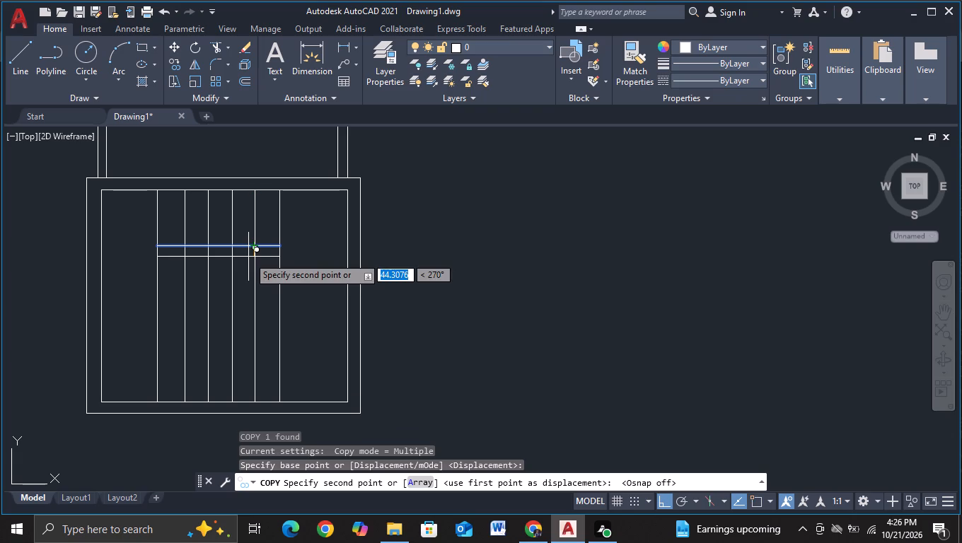
click(248, 257)
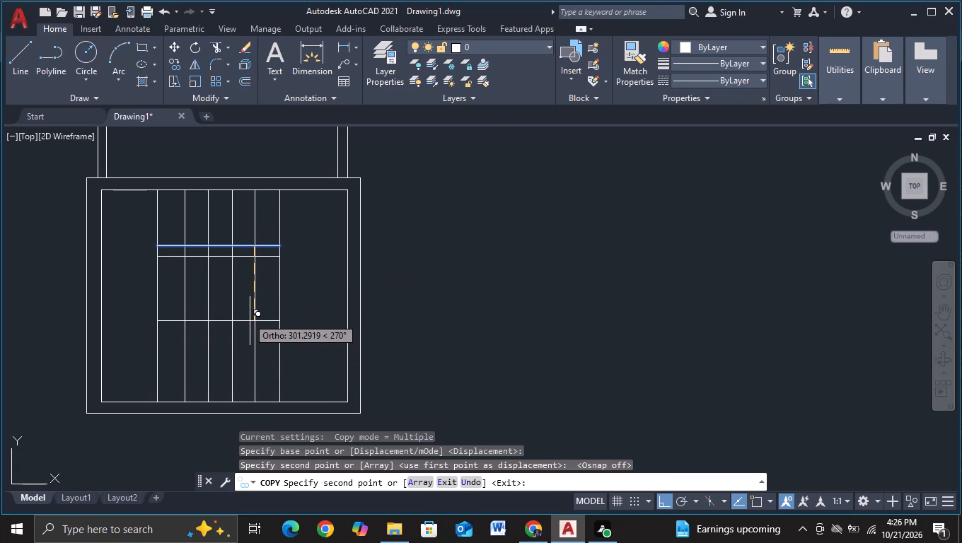
click(248, 317)
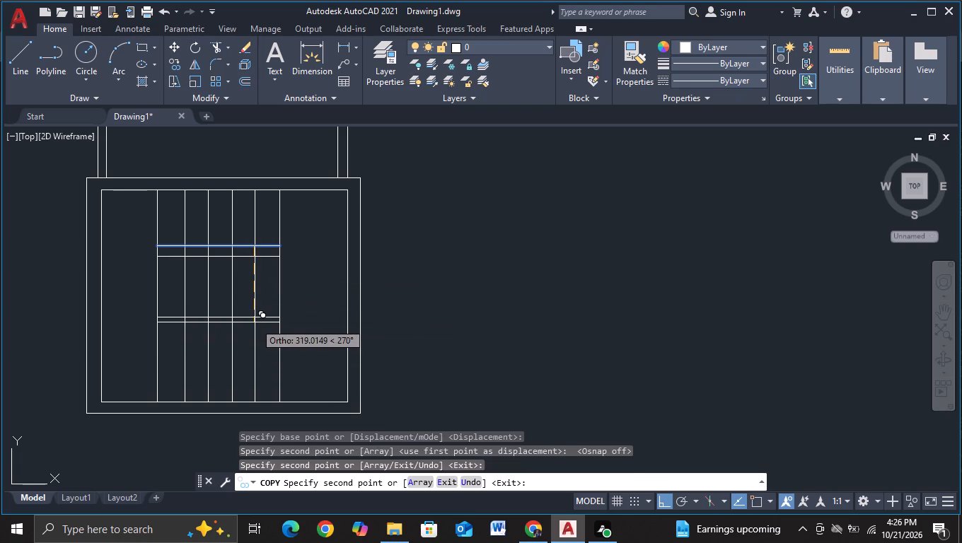
click(255, 324)
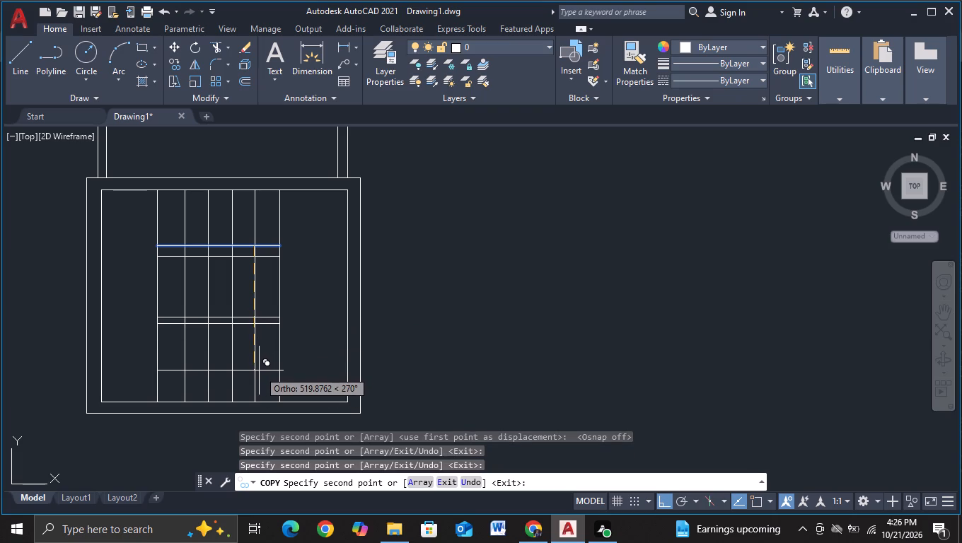
click(259, 370)
click(256, 377)
key(Escape)
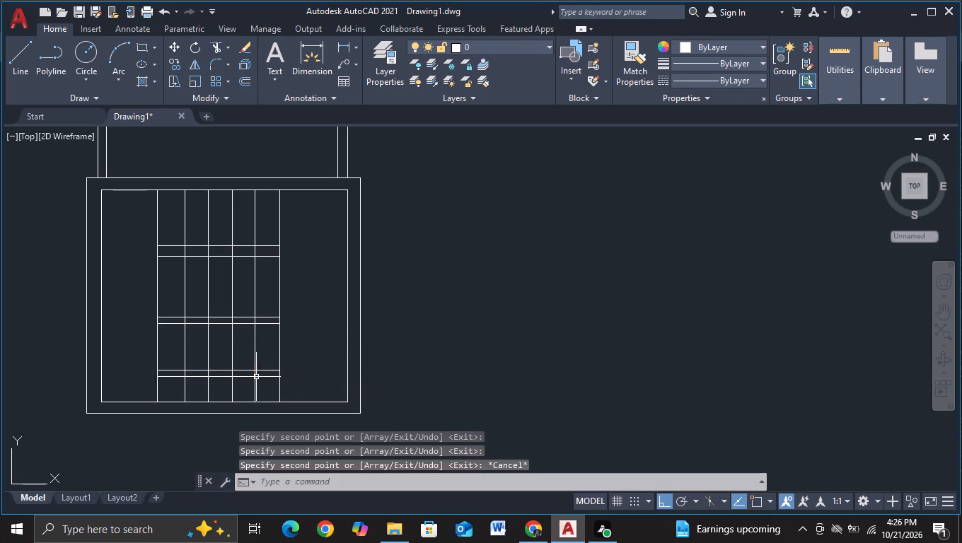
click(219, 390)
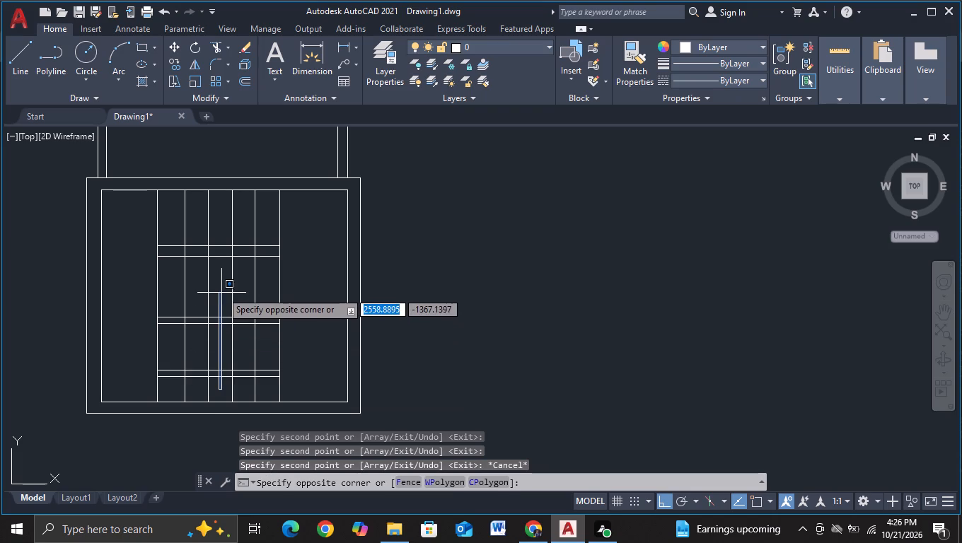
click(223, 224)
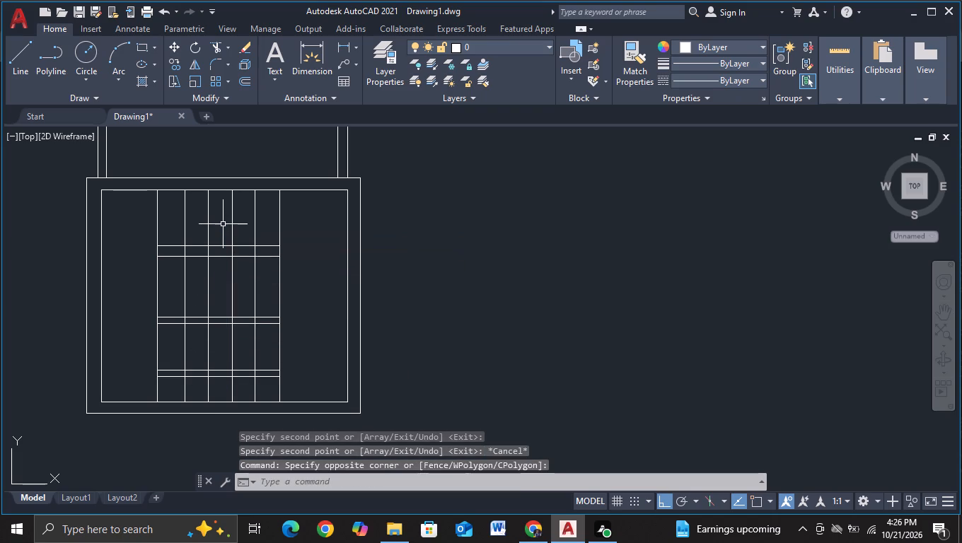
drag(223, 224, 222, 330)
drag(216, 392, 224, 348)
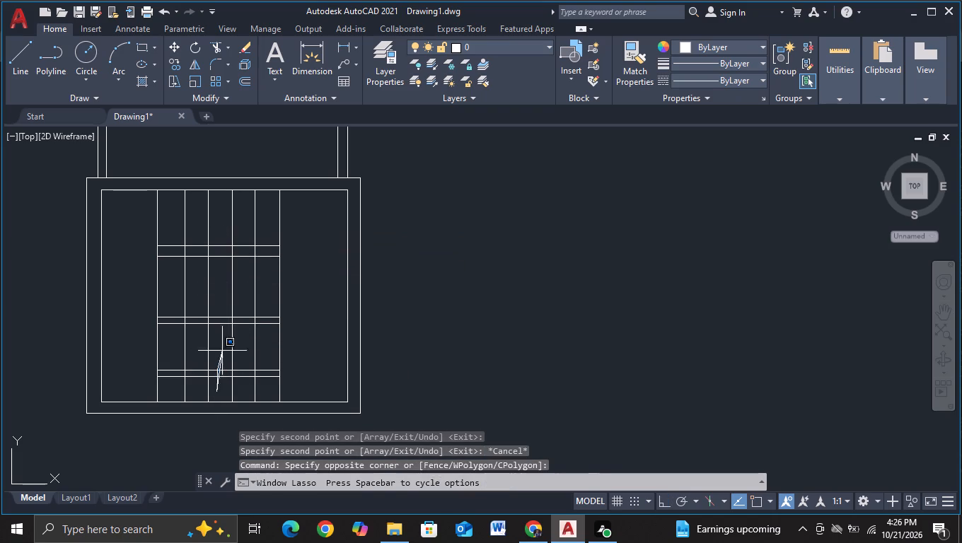
Move all six horizontal lines in the third rectangle straight up together by about 65.
drag(224, 348, 220, 230)
drag(219, 226, 213, 334)
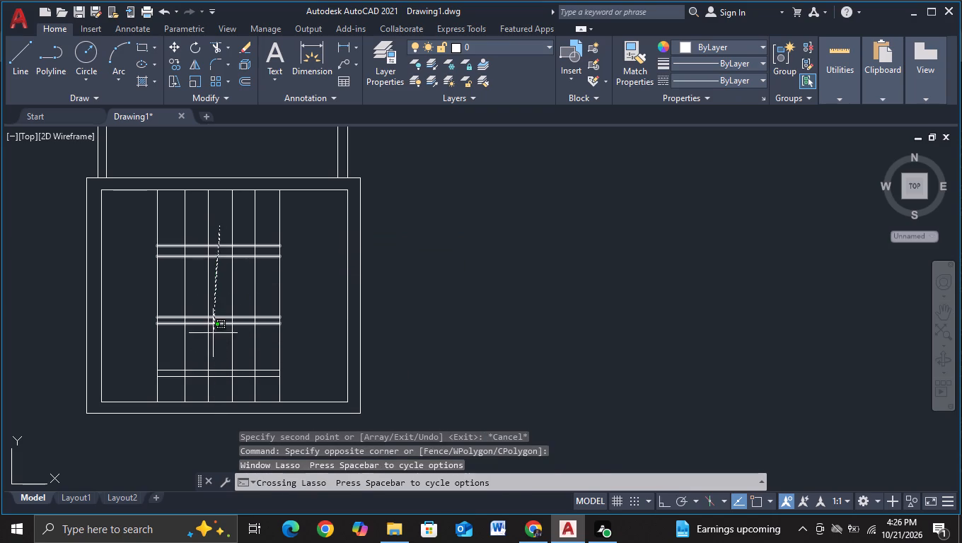
drag(213, 334, 214, 402)
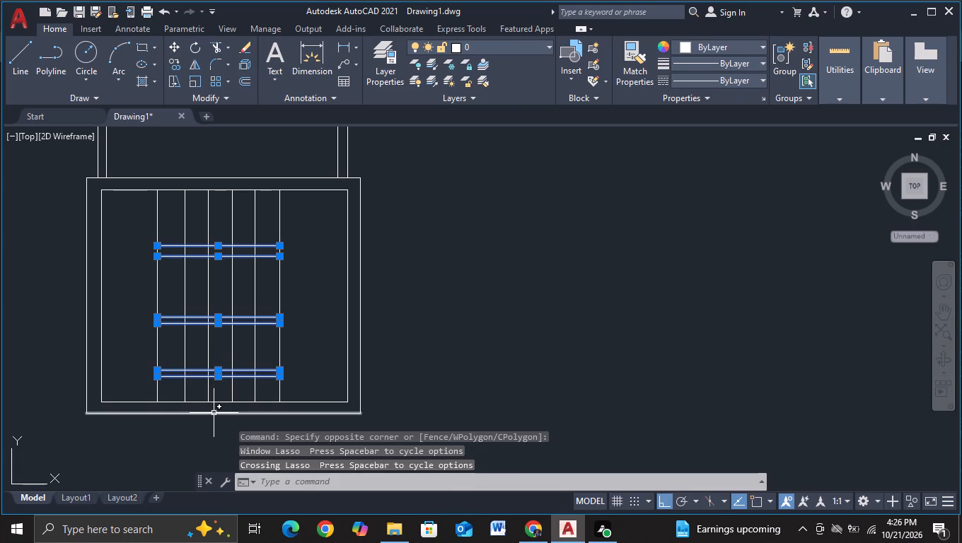
key(c)
key(BackSpace)
key(BackSpace)
key(BackSpace)
key(m)
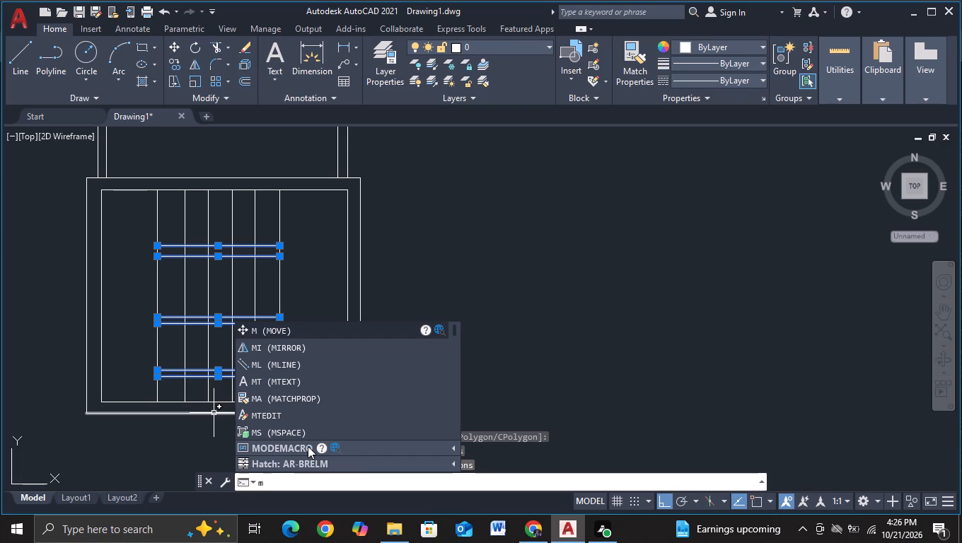
click(349, 335)
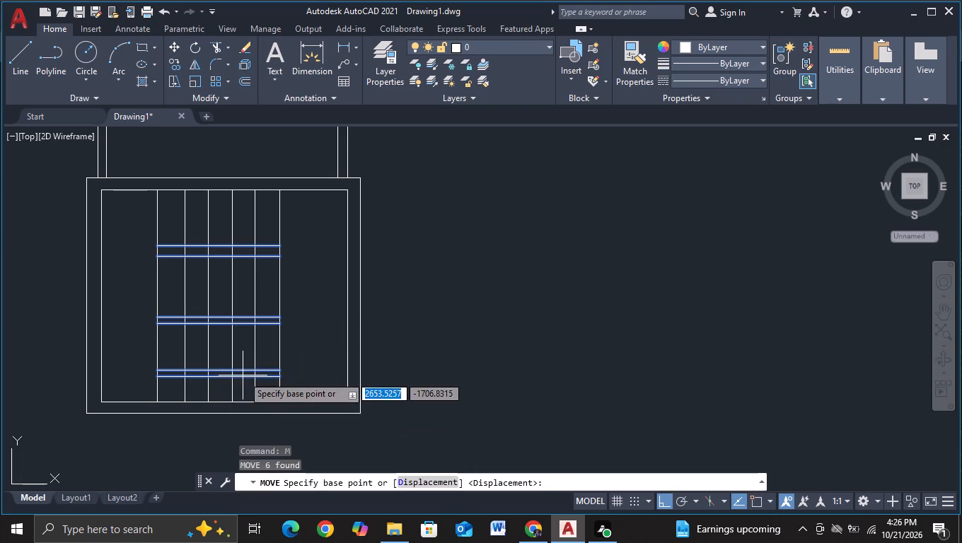
click(242, 375)
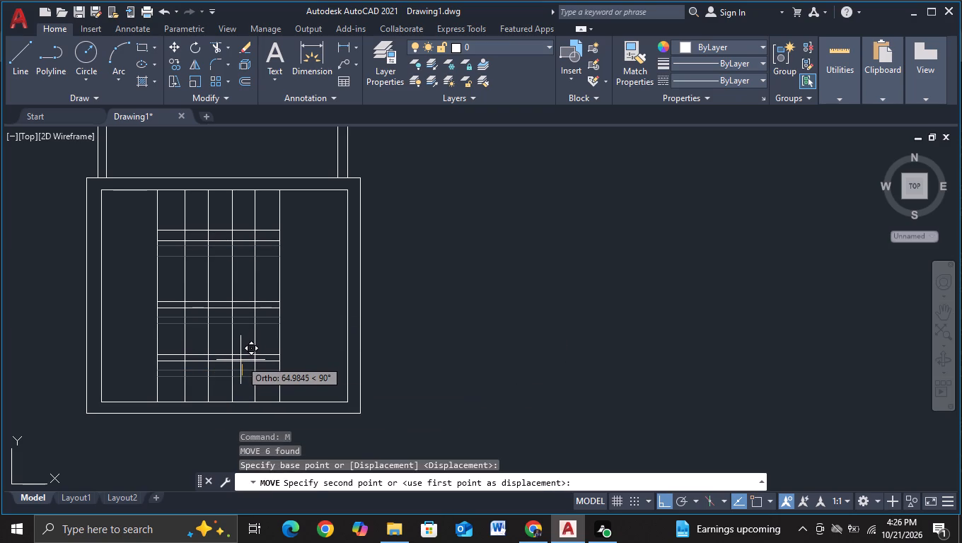
click(240, 360)
scroll(475, 374, down, 2)
middle_drag(500, 409, 466, 378)
key(Escape)
Draw a horizontal line about 2564 long across the second rectangle's upper part, extending past its outline on both sides.
middle_drag(427, 404, 424, 378)
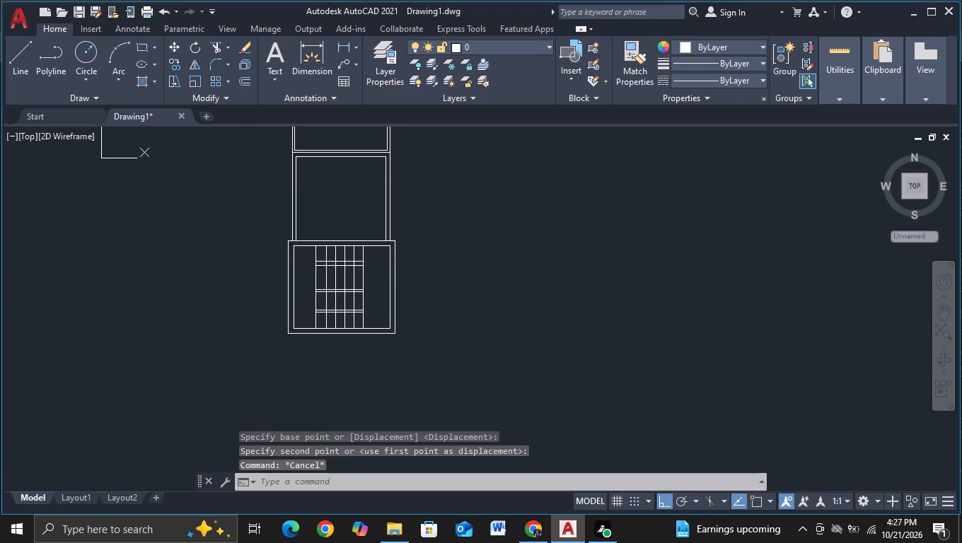
middle_drag(446, 373, 369, 398)
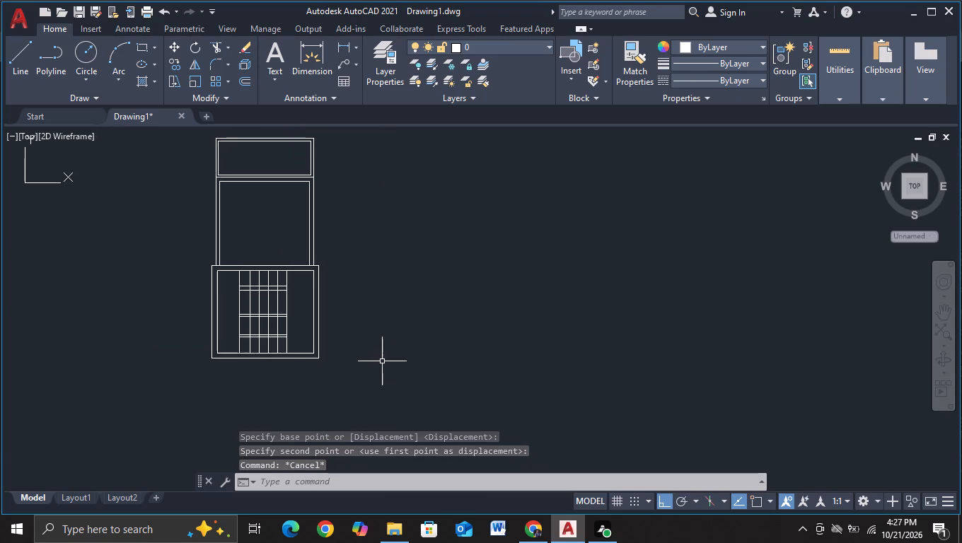
middle_drag(382, 358, 378, 399)
middle_drag(357, 345, 393, 411)
scroll(384, 406, up, 1)
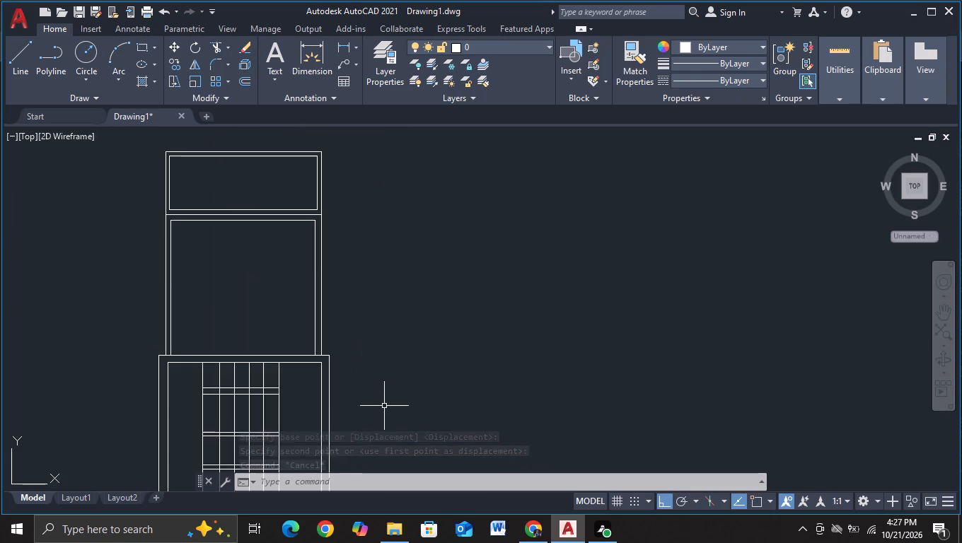
middle_drag(384, 406, 428, 410)
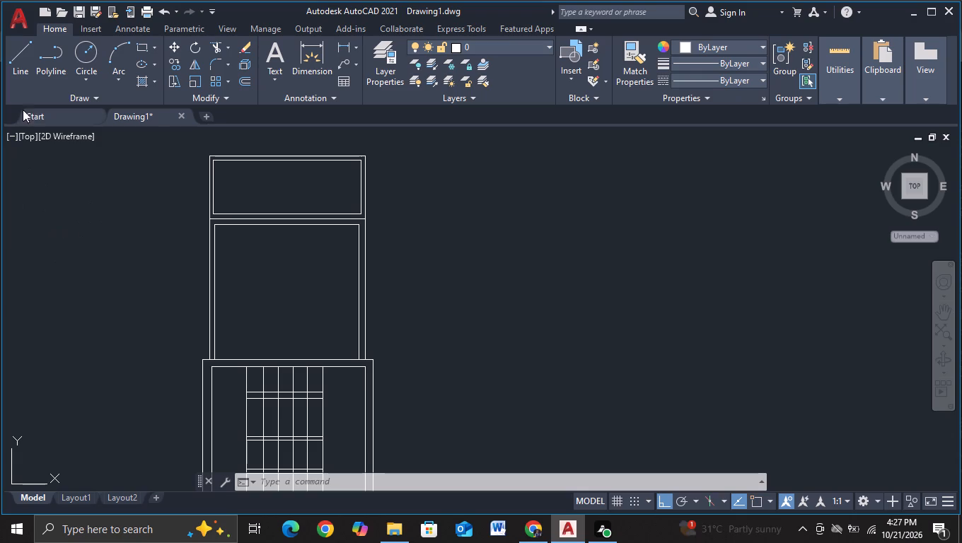
click(20, 83)
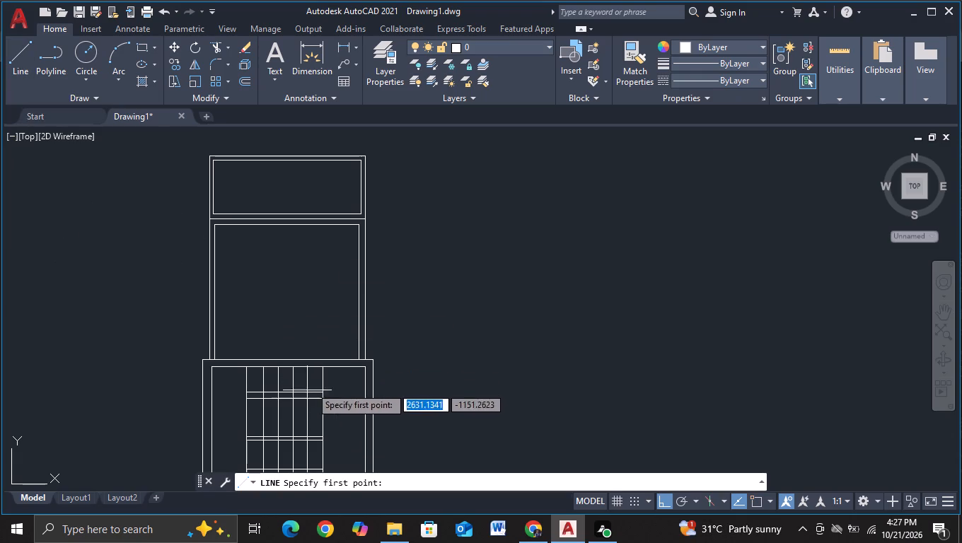
click(173, 257)
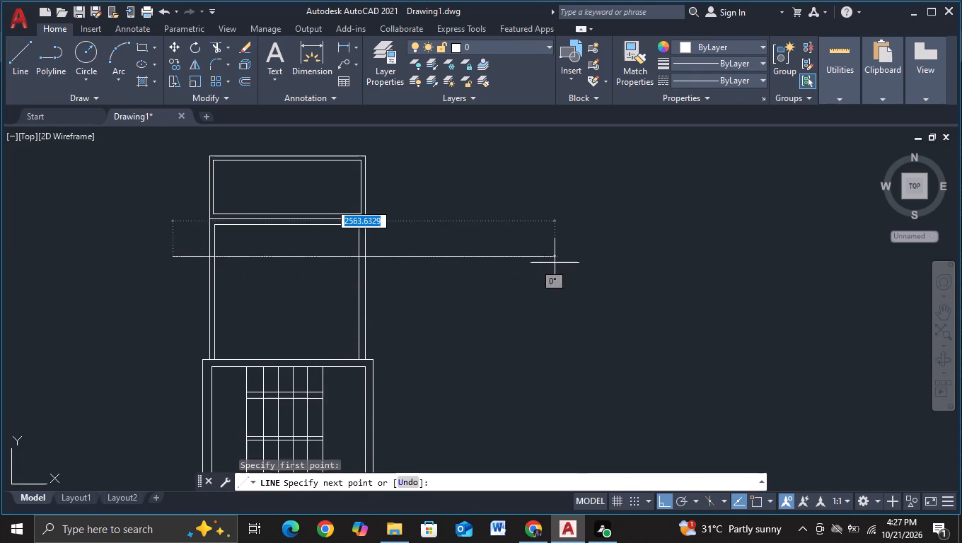
click(555, 263)
key(Escape)
Trim both ends of the new horizontal line back to the second rectangle's inner outline.
click(220, 50)
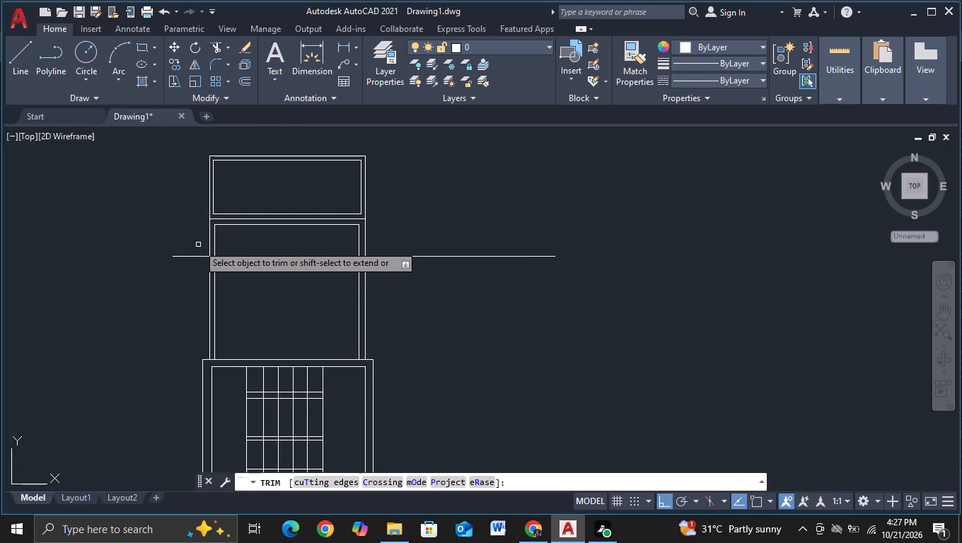
drag(184, 236, 173, 297)
scroll(195, 267, up, 2)
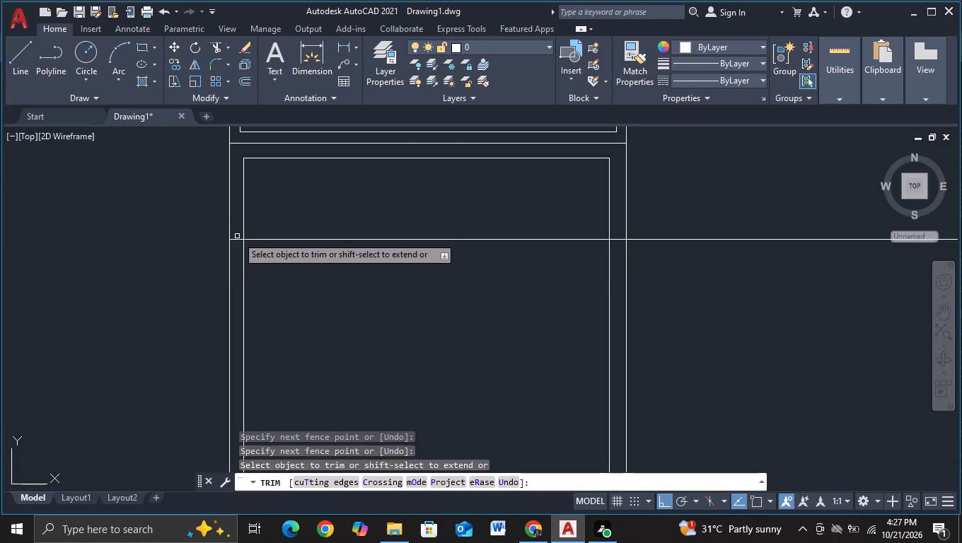
click(237, 240)
middle_drag(535, 314, 106, 323)
drag(395, 180, 392, 364)
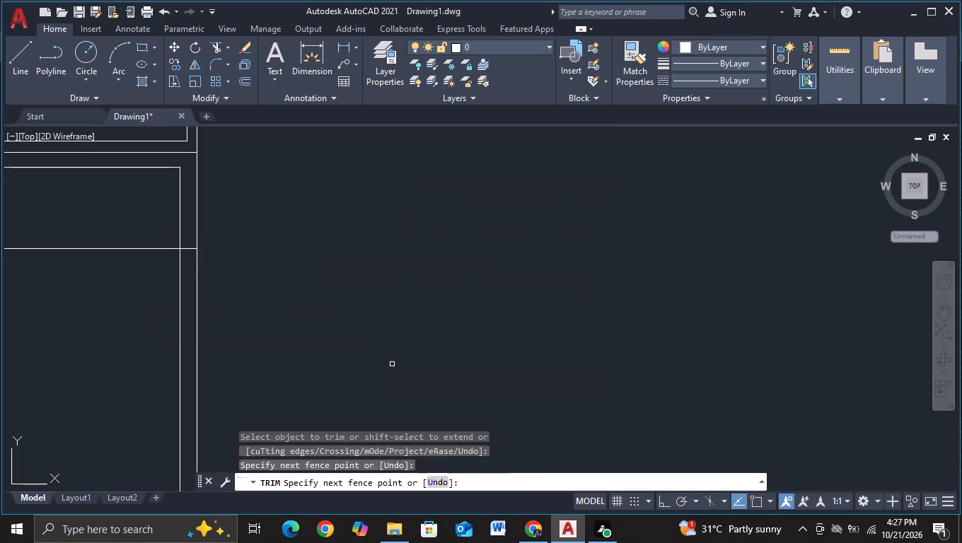
click(189, 249)
key(Escape)
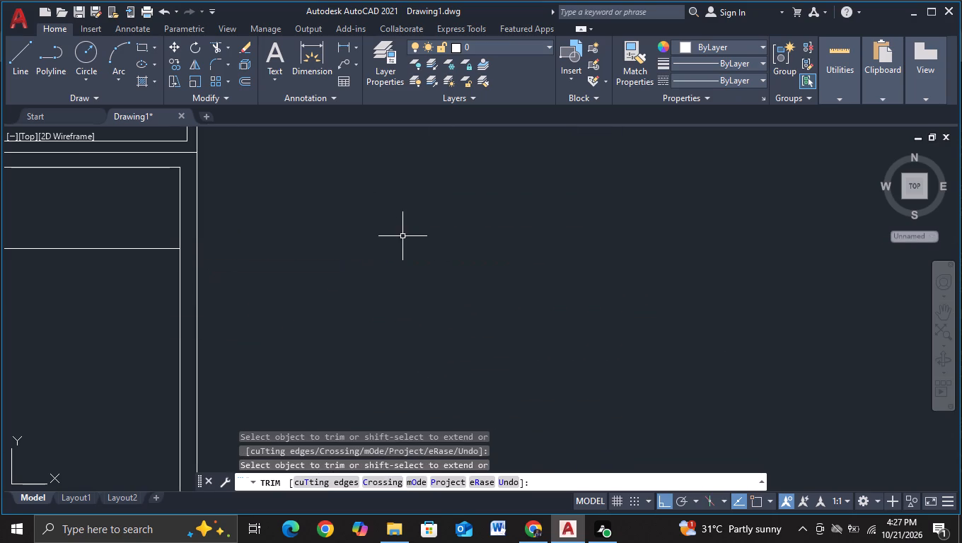
Copy the horizontal line straight down twice inside the second rectangle, dividing it into four roughly equal rows.
scroll(402, 236, down, 2)
middle_drag(436, 257, 471, 249)
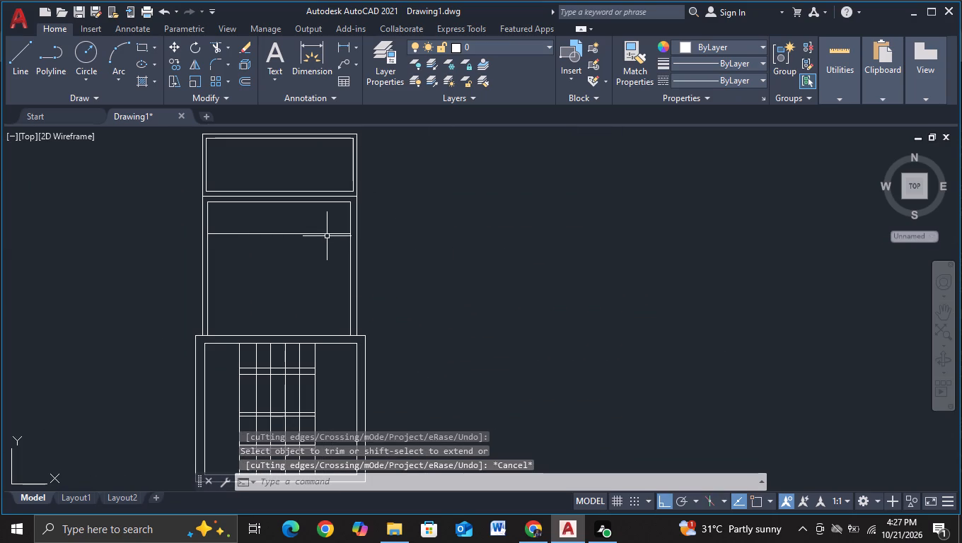
click(327, 233)
key(c)
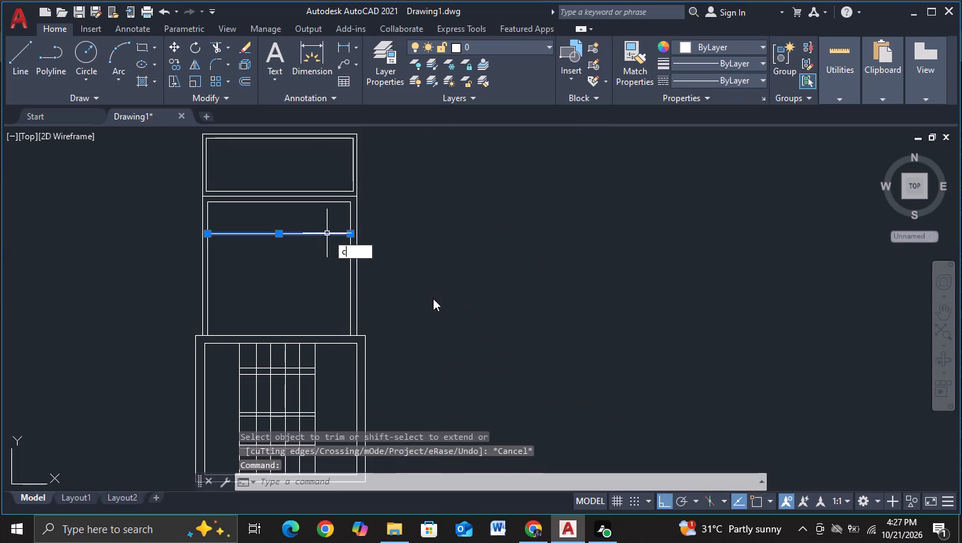
click(406, 277)
click(302, 228)
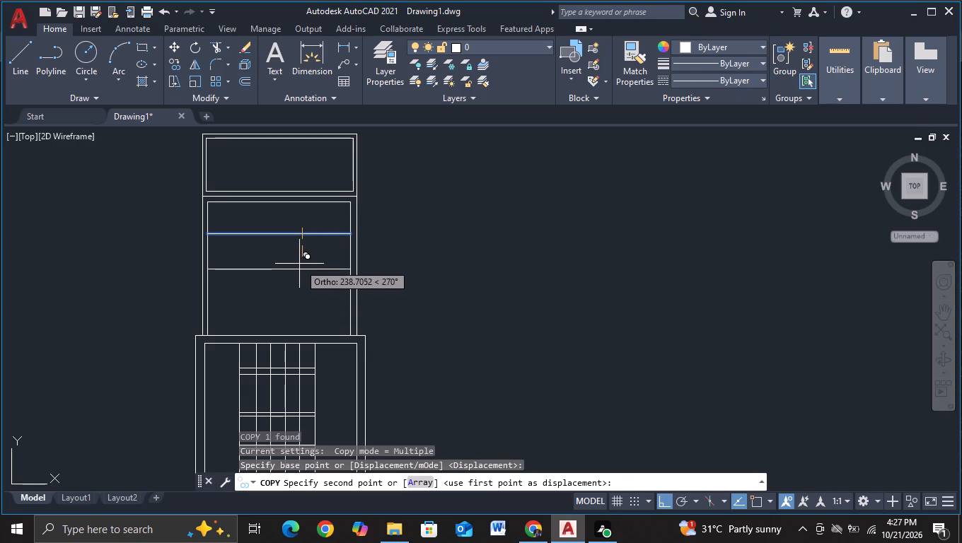
click(299, 262)
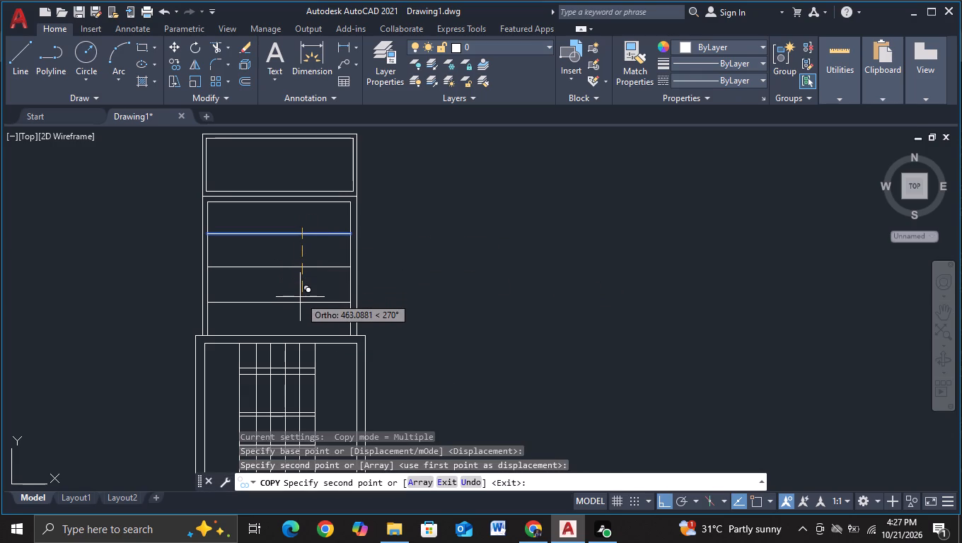
click(299, 293)
key(Escape)
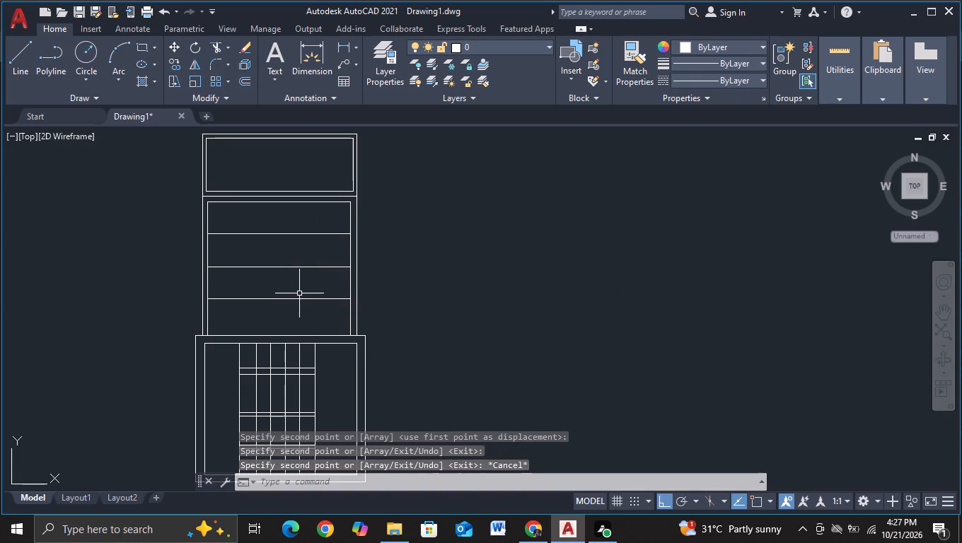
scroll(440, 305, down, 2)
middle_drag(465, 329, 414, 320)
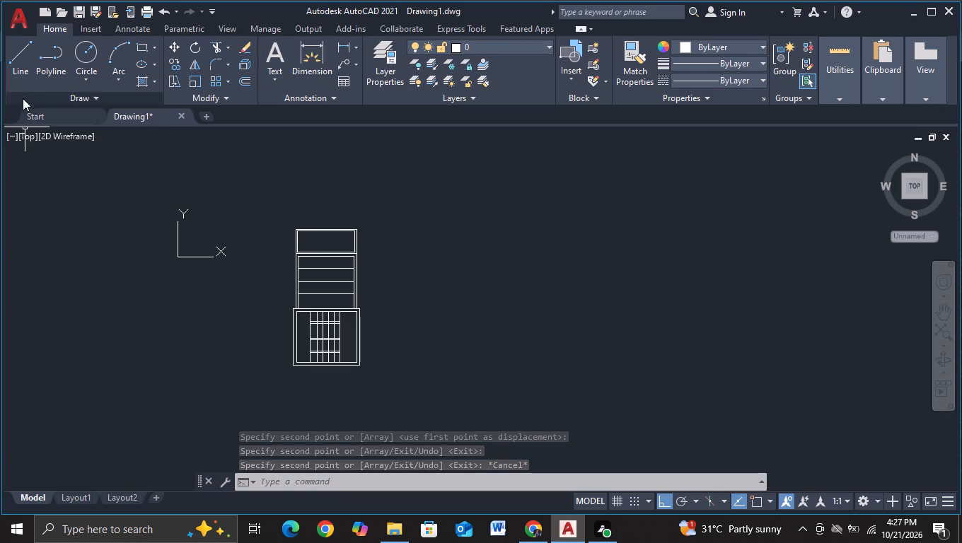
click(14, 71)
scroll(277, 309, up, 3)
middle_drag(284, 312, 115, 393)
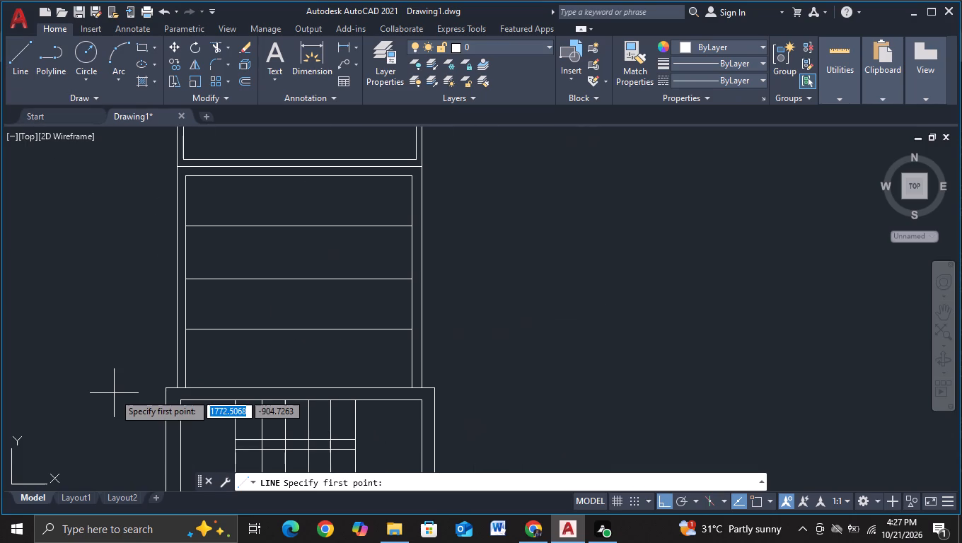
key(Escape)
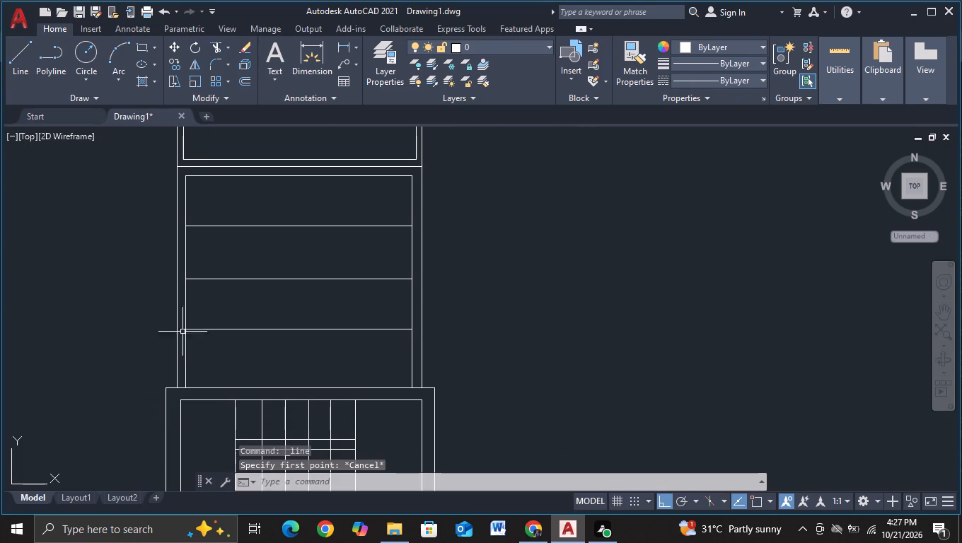
Copy the second rectangle's left inner edge horizontally to the right three times, the second copy about 480 away, to form four columns.
click(185, 324)
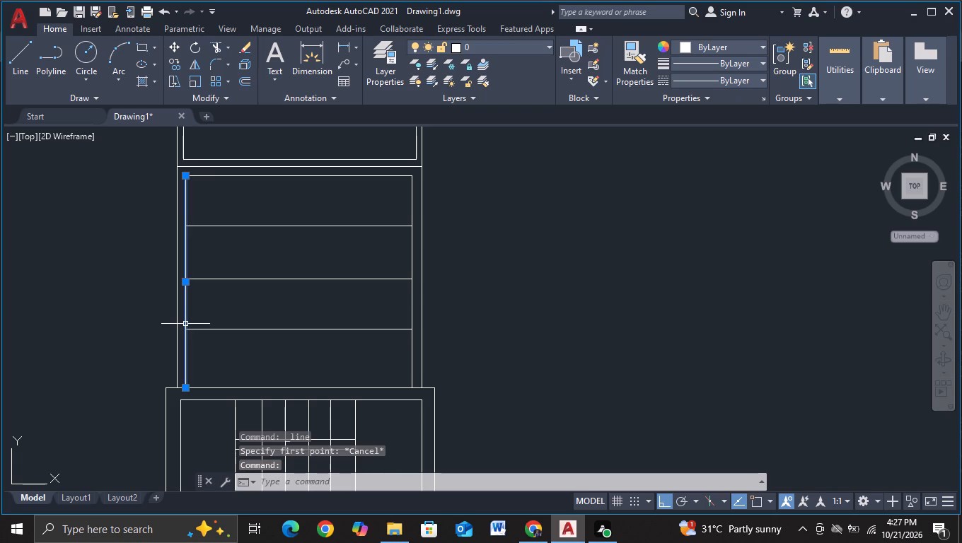
key(c)
click(231, 367)
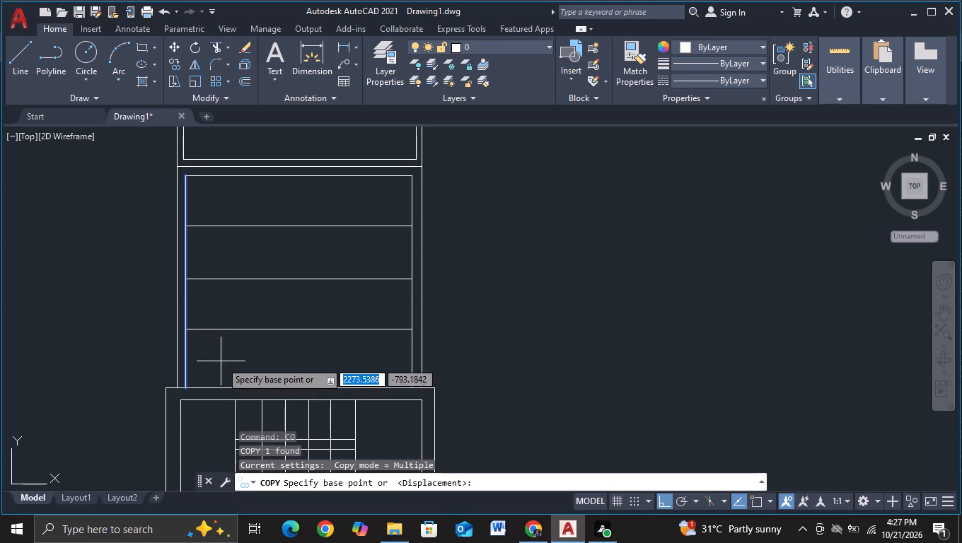
click(187, 333)
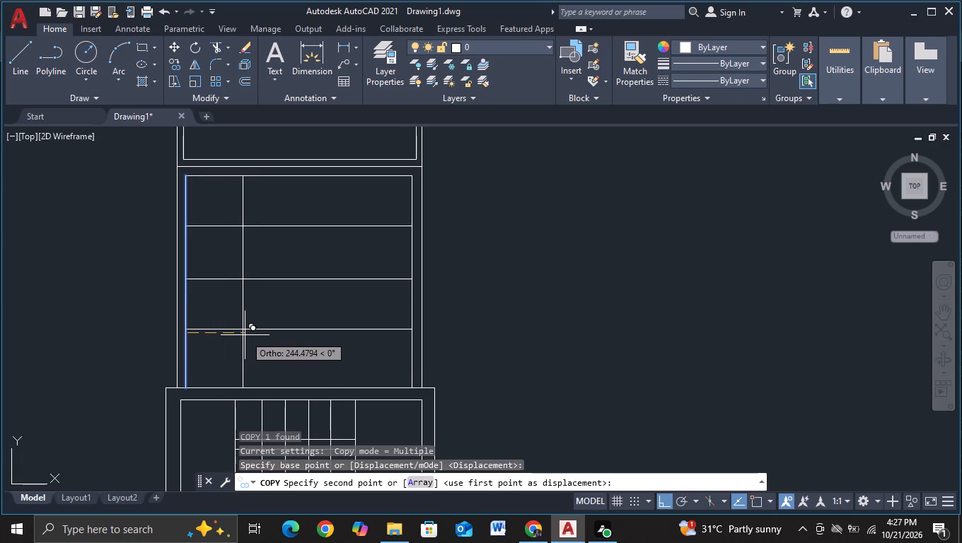
click(258, 334)
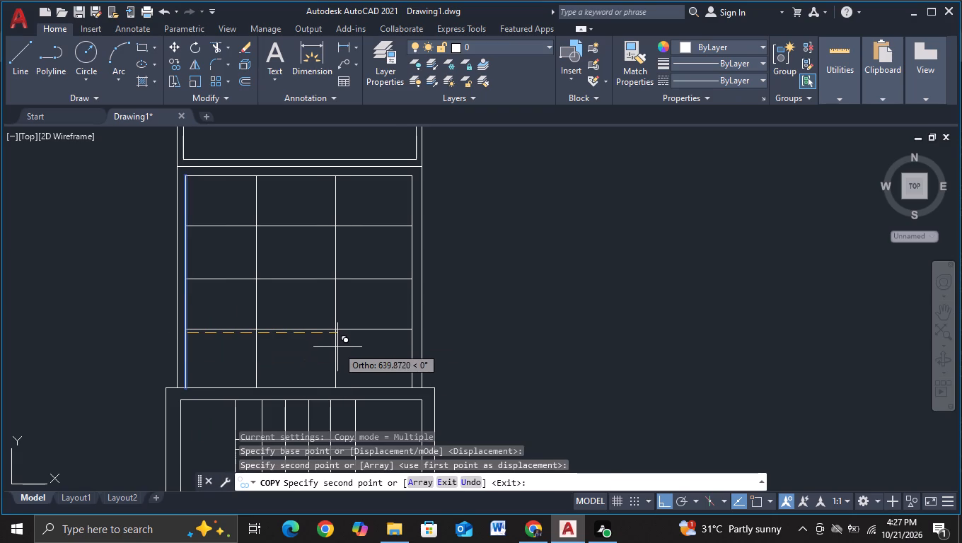
click(301, 349)
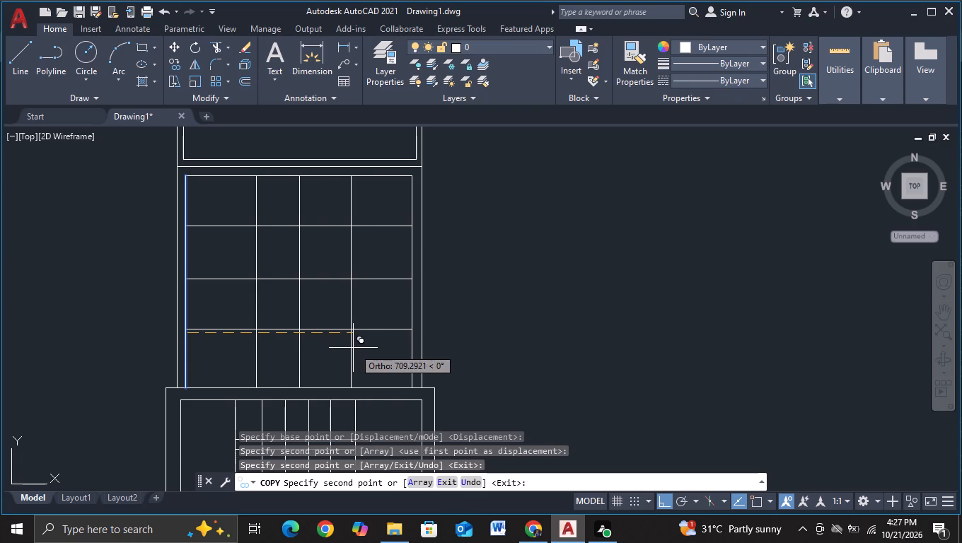
click(347, 349)
key(Escape)
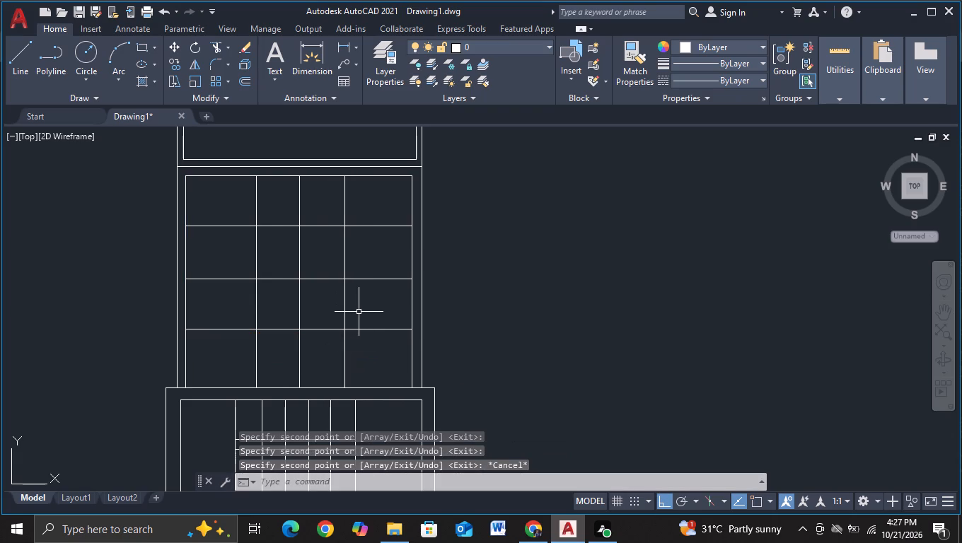
Move the three copied vertical lines slightly left together inside the second rectangle.
click(359, 312)
click(246, 313)
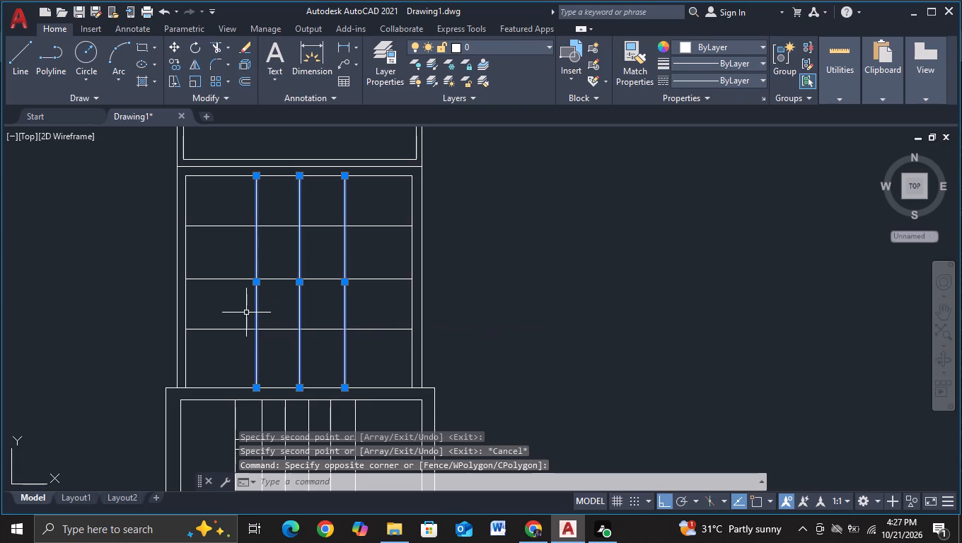
key(m)
click(341, 347)
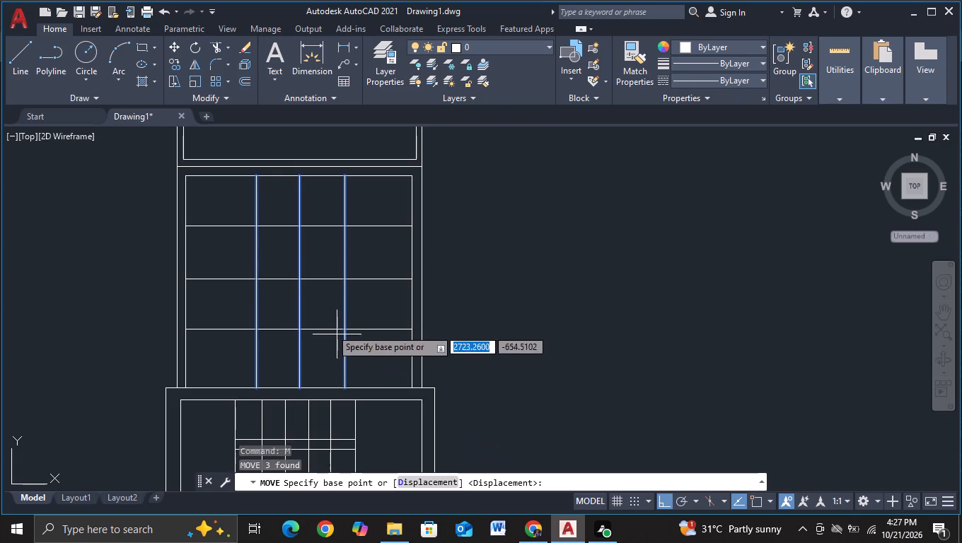
click(326, 321)
click(320, 321)
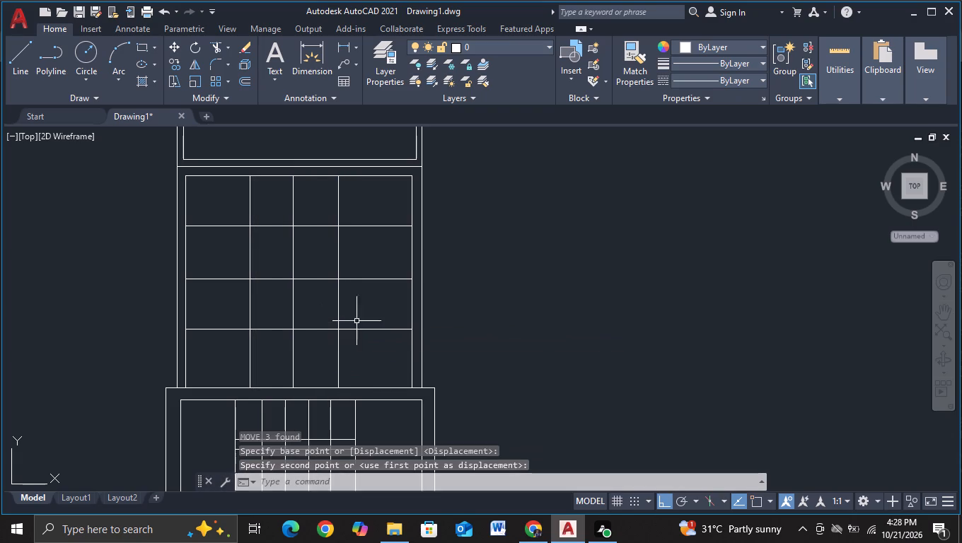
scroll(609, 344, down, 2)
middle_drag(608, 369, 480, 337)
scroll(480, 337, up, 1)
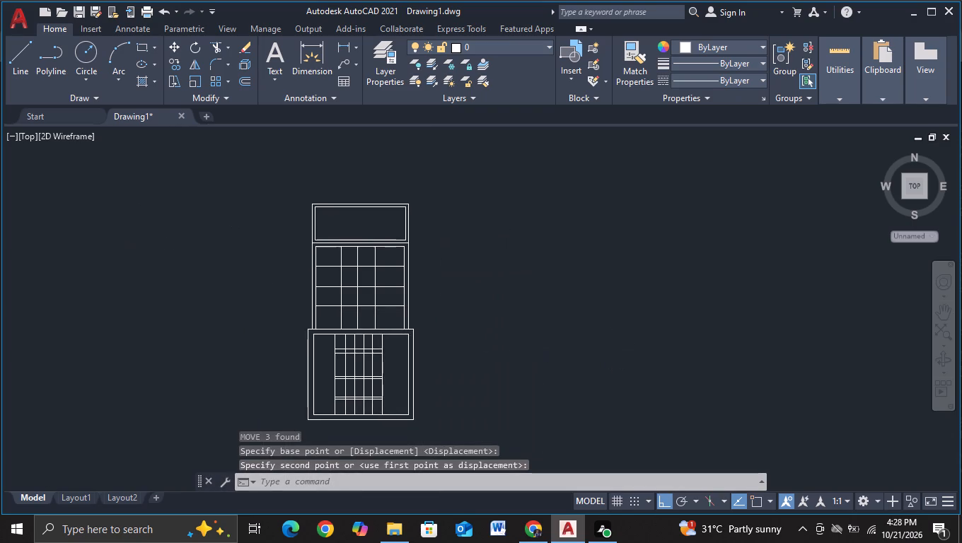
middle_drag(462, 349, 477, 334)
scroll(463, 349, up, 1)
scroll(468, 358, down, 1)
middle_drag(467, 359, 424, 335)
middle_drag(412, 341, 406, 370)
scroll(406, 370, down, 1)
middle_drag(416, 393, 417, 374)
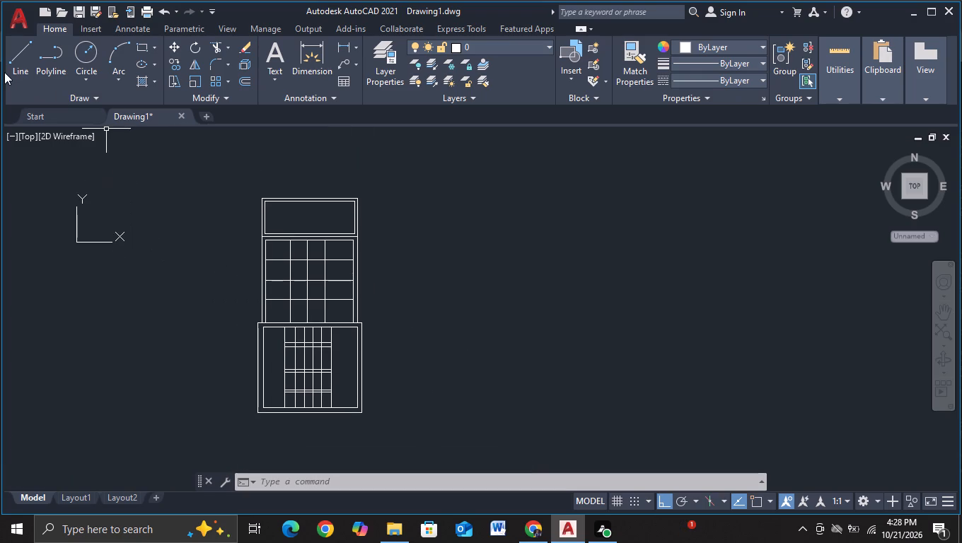
Draw a vertical line about 489 long just inside the top rectangle's left inner edge, crossing its inner outline at both ends.
click(12, 76)
scroll(206, 220, up, 3)
middle_drag(212, 232, 199, 280)
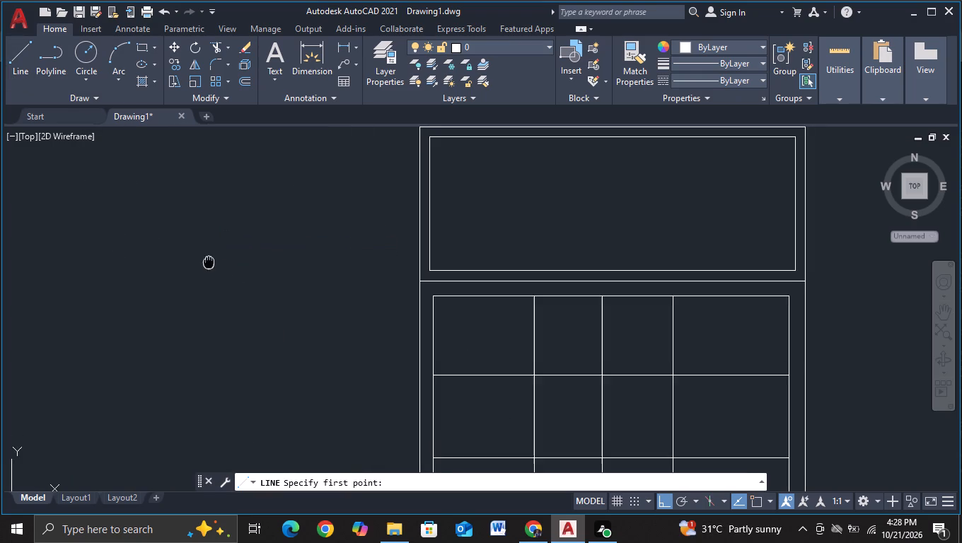
middle_drag(199, 280, 0, 383)
scroll(189, 358, up, 1)
middle_drag(189, 367, 116, 296)
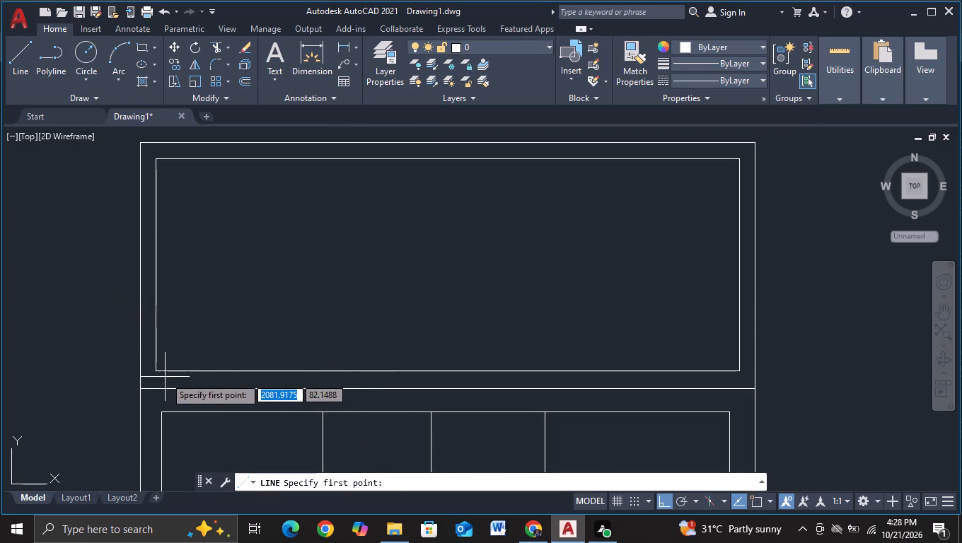
click(164, 377)
middle_drag(174, 288, 169, 411)
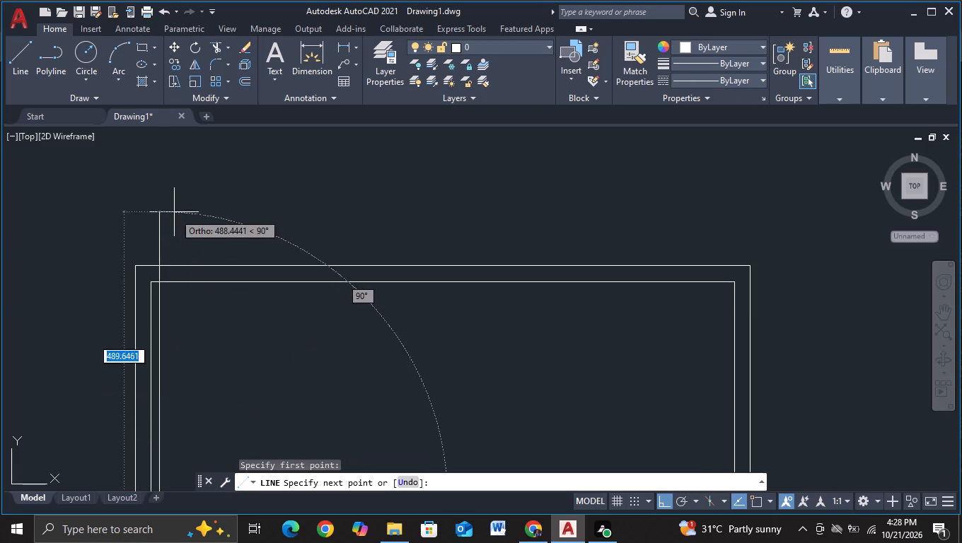
click(174, 212)
key(Escape)
Trim both ends of the new vertical line back to the top rectangle's inner outline.
click(212, 46)
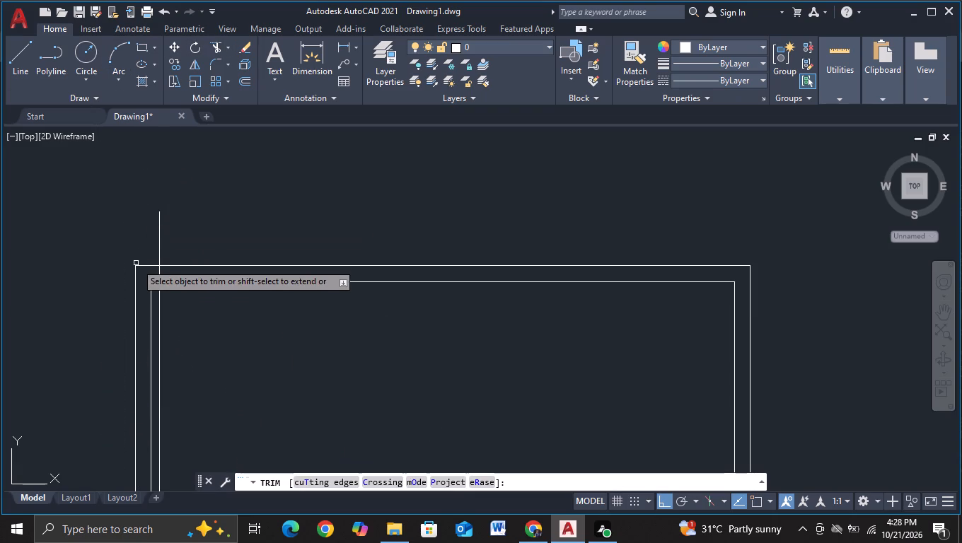
click(152, 269)
click(162, 271)
drag(132, 227, 219, 233)
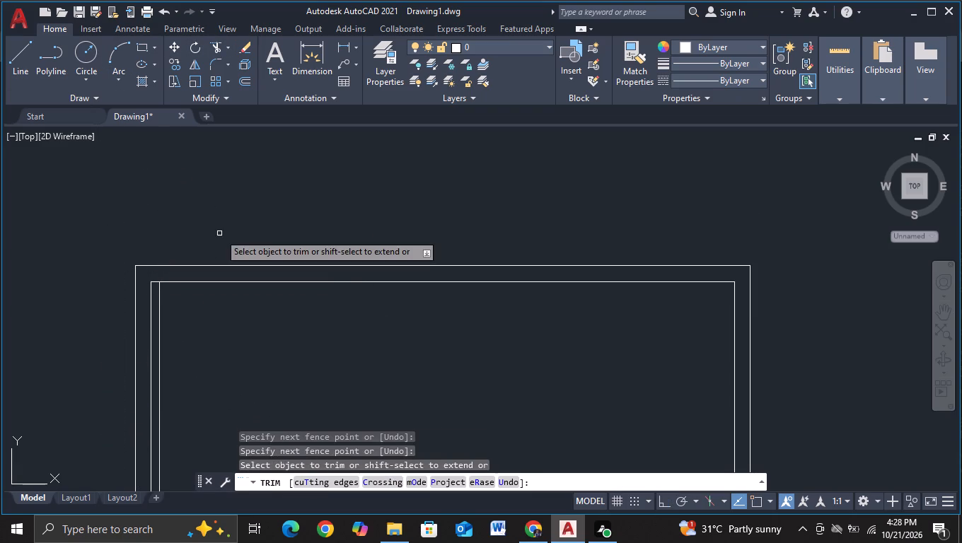
scroll(219, 233, down, 2)
middle_drag(231, 325, 230, 245)
scroll(211, 253, up, 3)
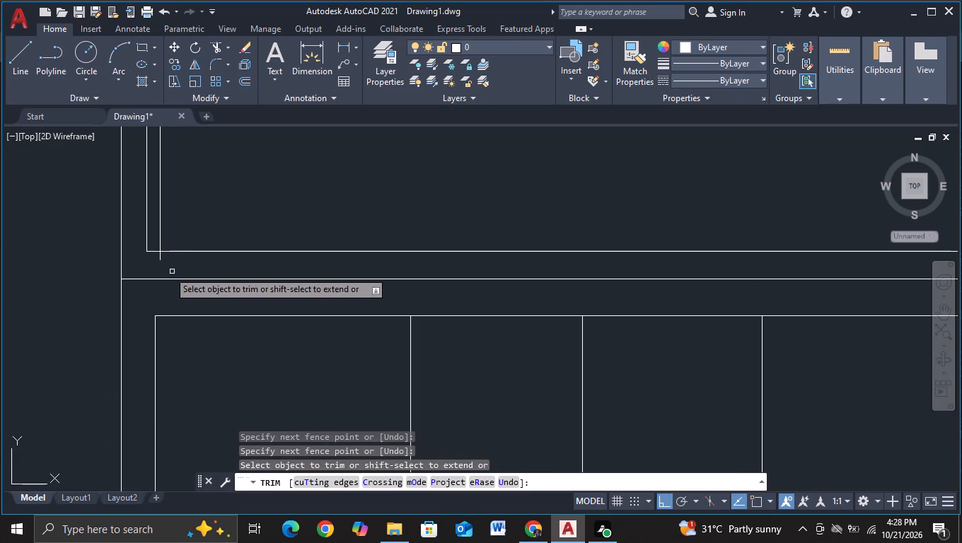
click(159, 258)
scroll(178, 245, down, 2)
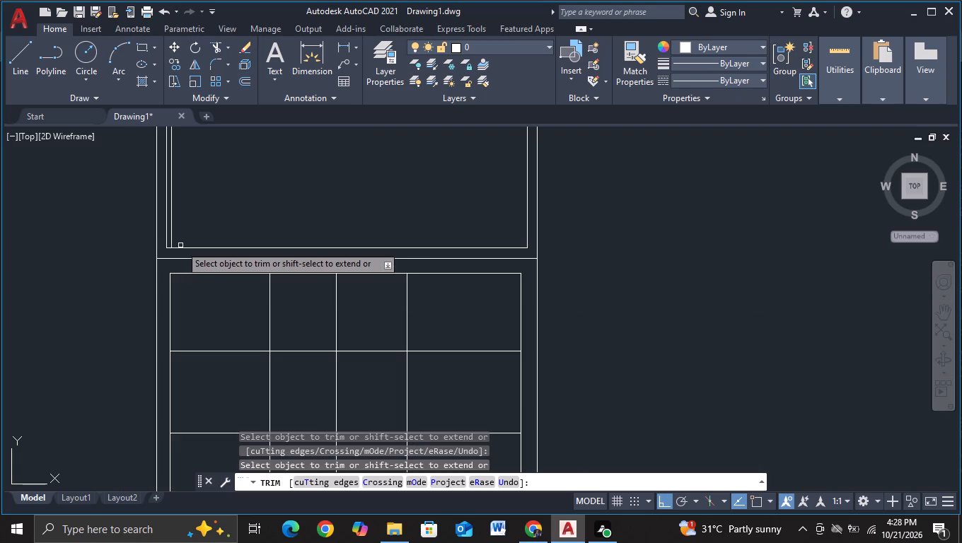
middle_drag(208, 226, 185, 308)
key(Escape)
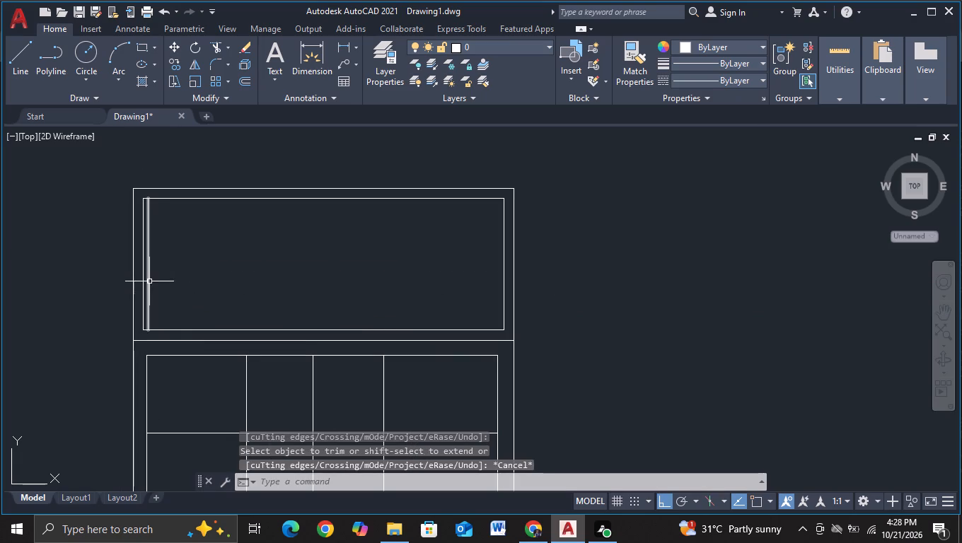
Copy the trimmed vertical line horizontally to the right twelve times, spaced about 13 apart, the last copy about 155 away.
click(148, 281)
key(c)
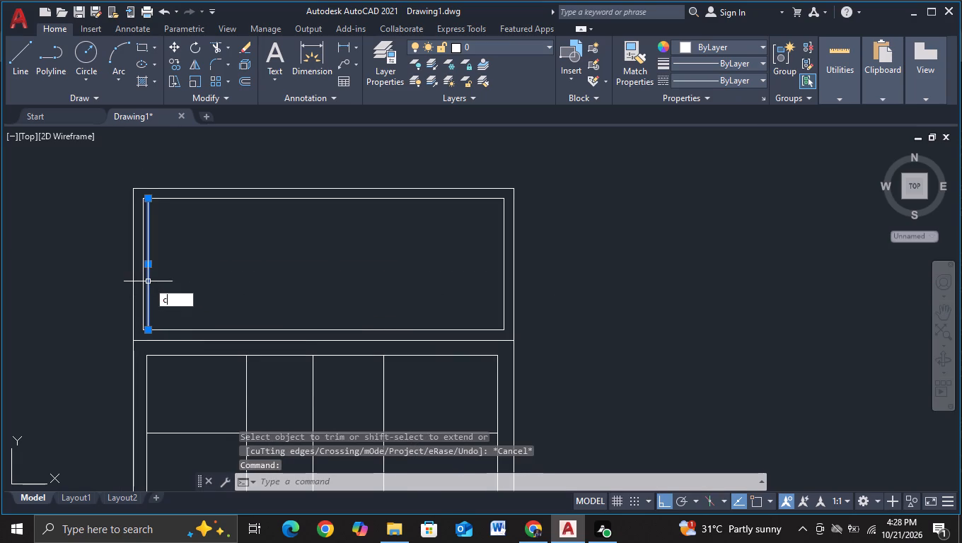
click(185, 324)
click(145, 294)
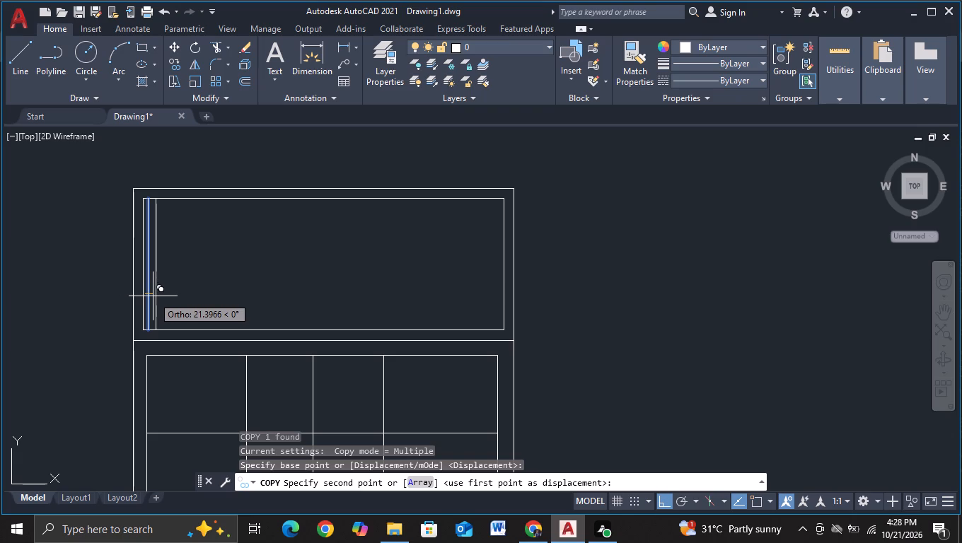
scroll(150, 297, up, 1)
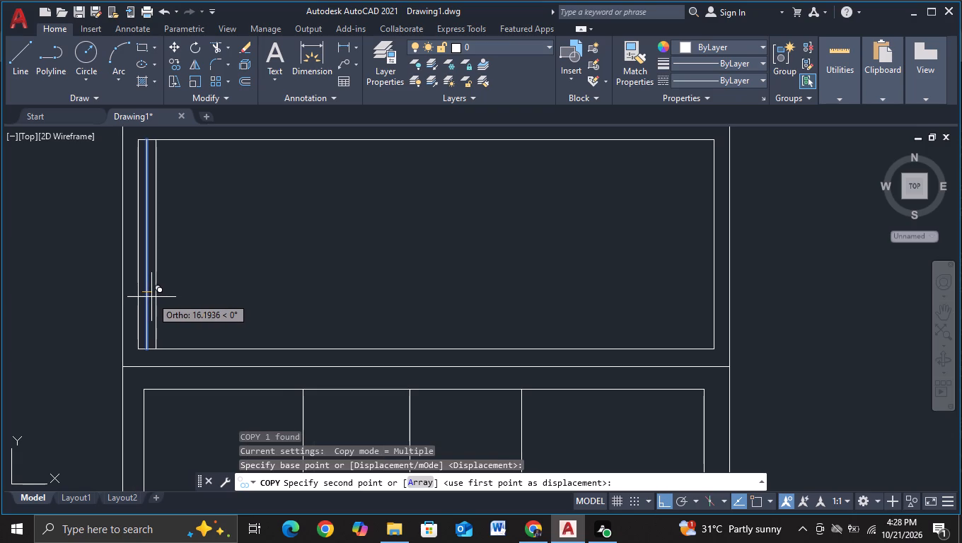
click(151, 297)
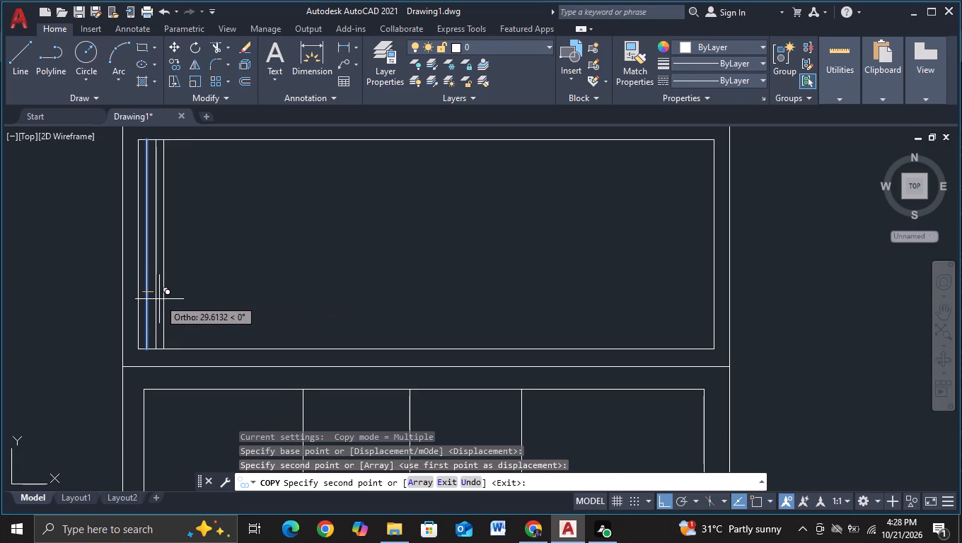
click(159, 299)
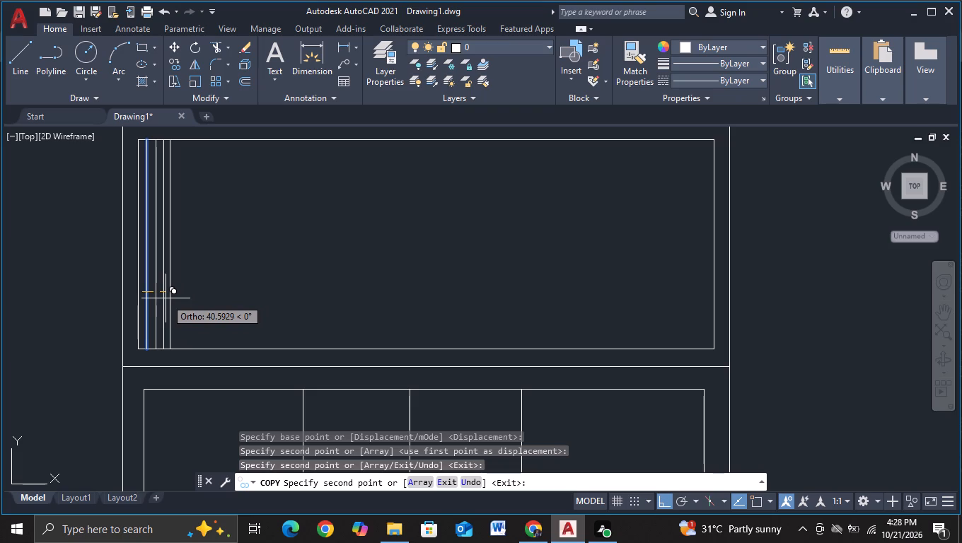
click(166, 298)
click(173, 300)
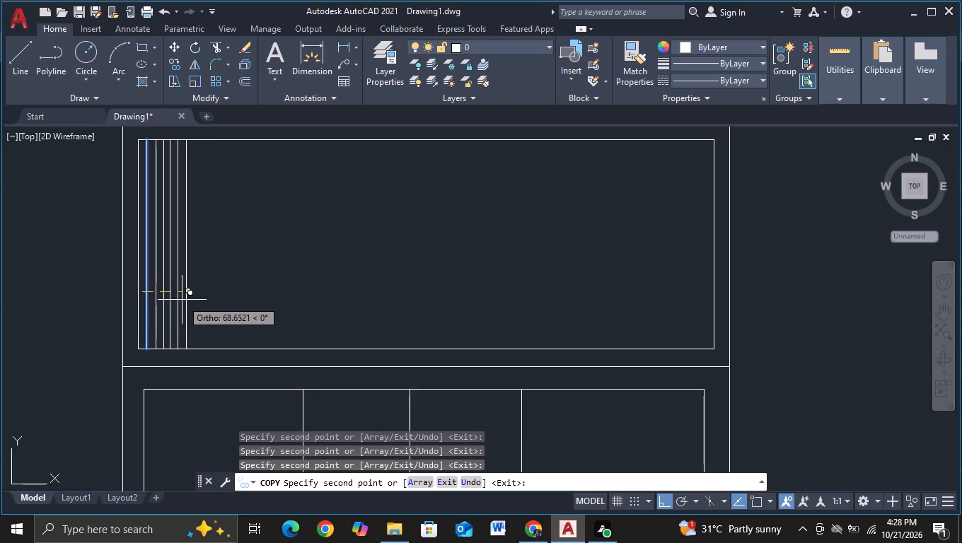
click(180, 299)
click(190, 299)
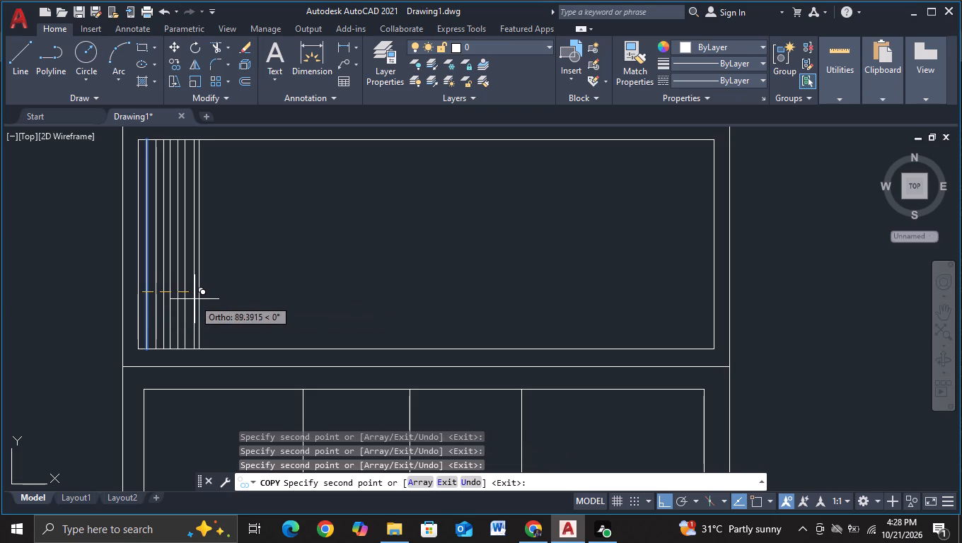
click(198, 299)
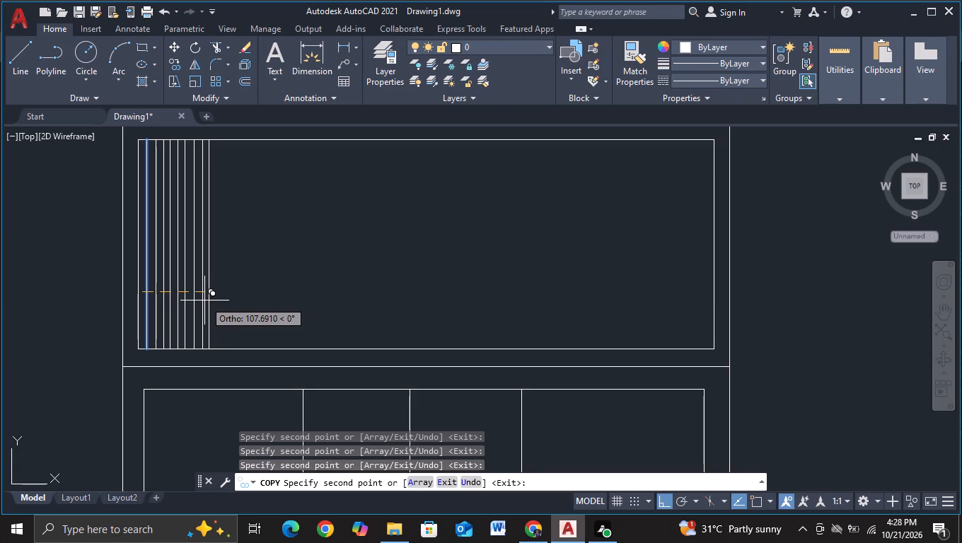
click(204, 301)
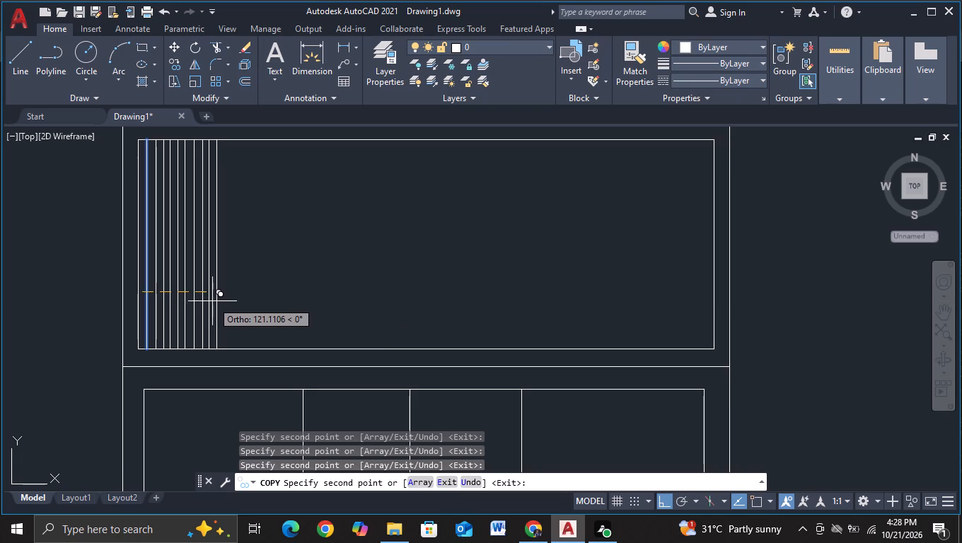
click(212, 301)
click(219, 301)
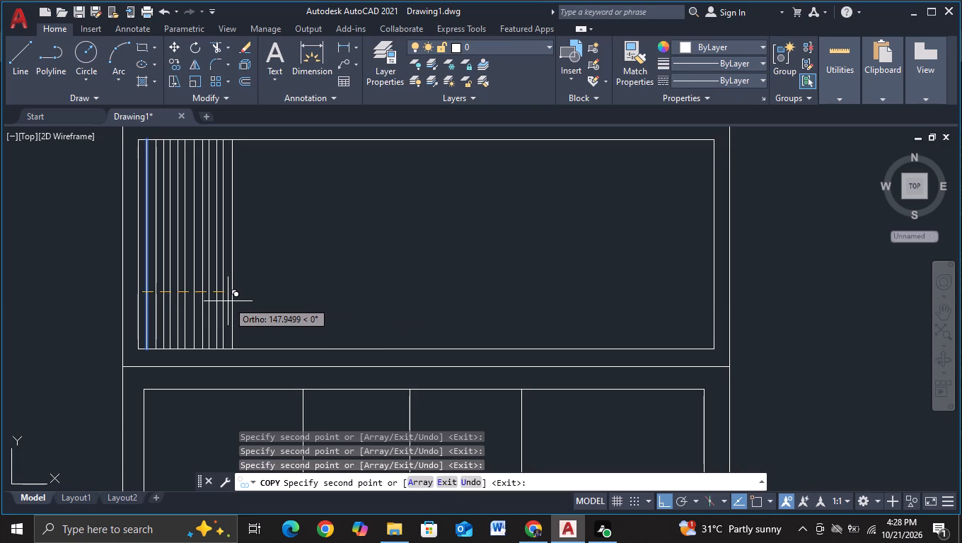
click(225, 302)
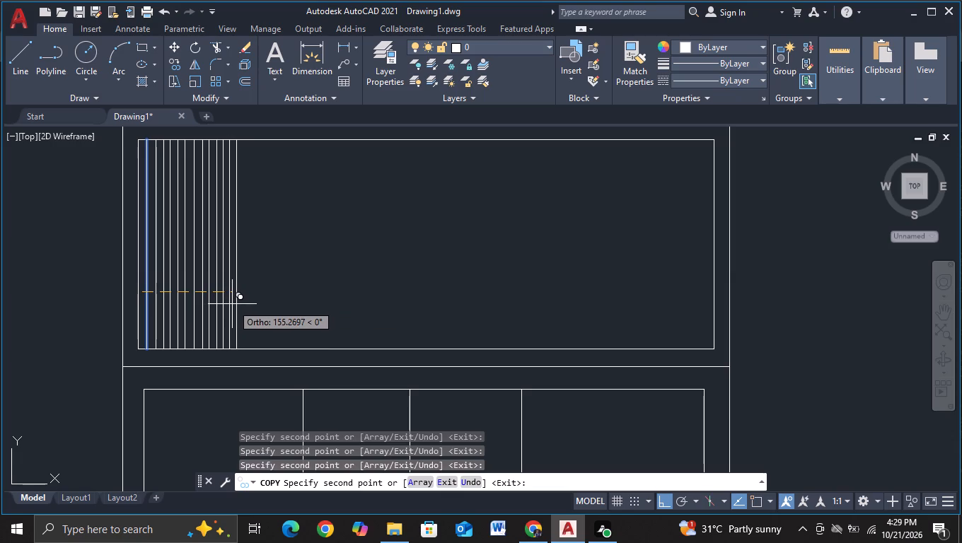
click(232, 304)
key(Escape)
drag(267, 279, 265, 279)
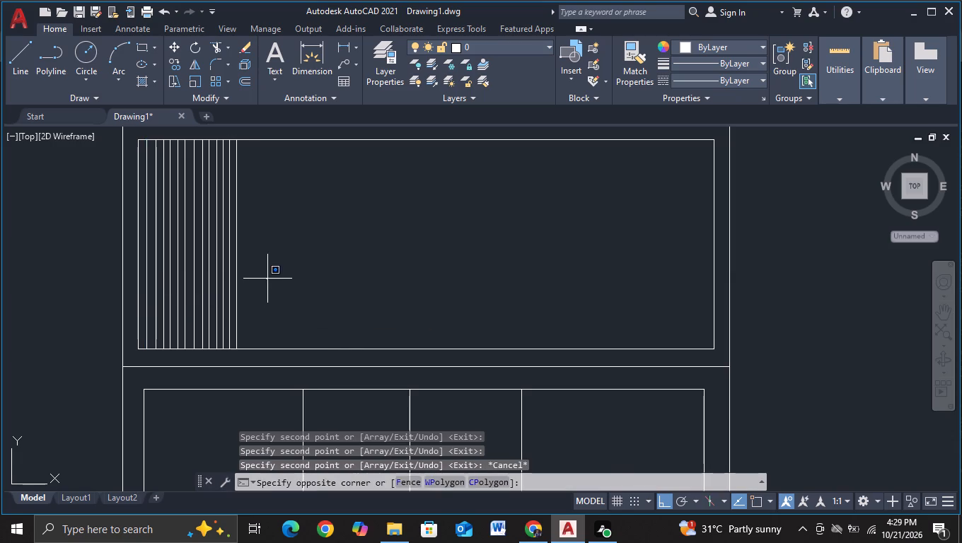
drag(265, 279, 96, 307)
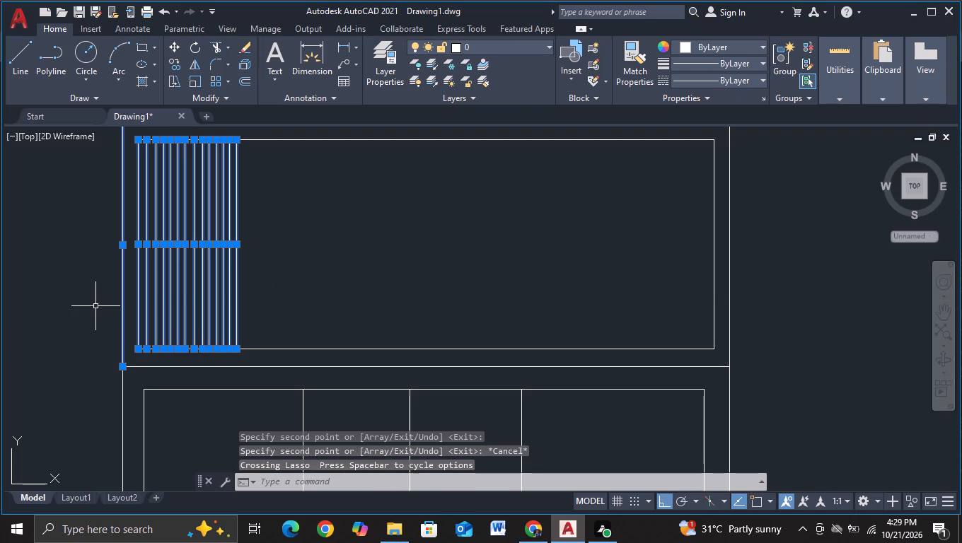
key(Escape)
Copy the left inner edge and its thirteen adjacent vertical lines right five times, about 182 apart, filling the top rectangle's width.
click(276, 291)
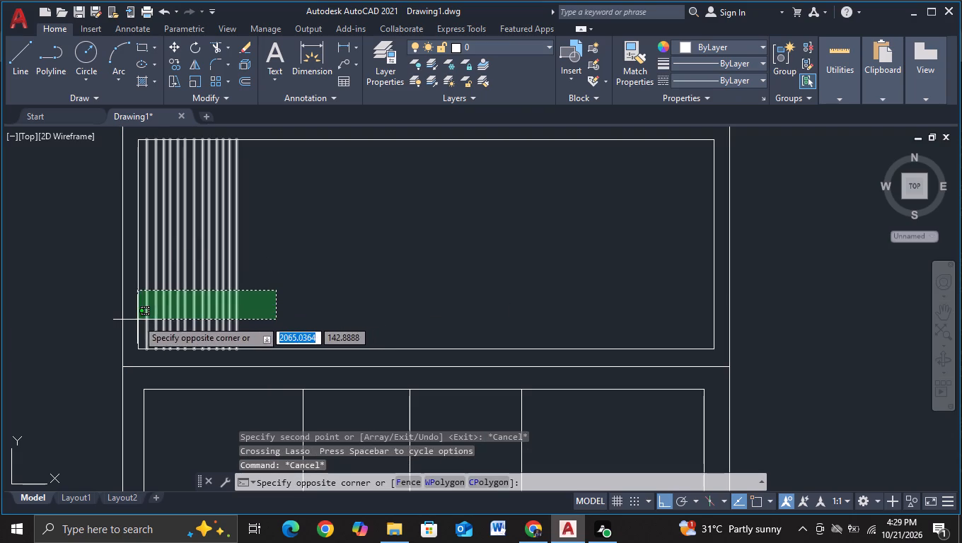
click(134, 321)
key(c)
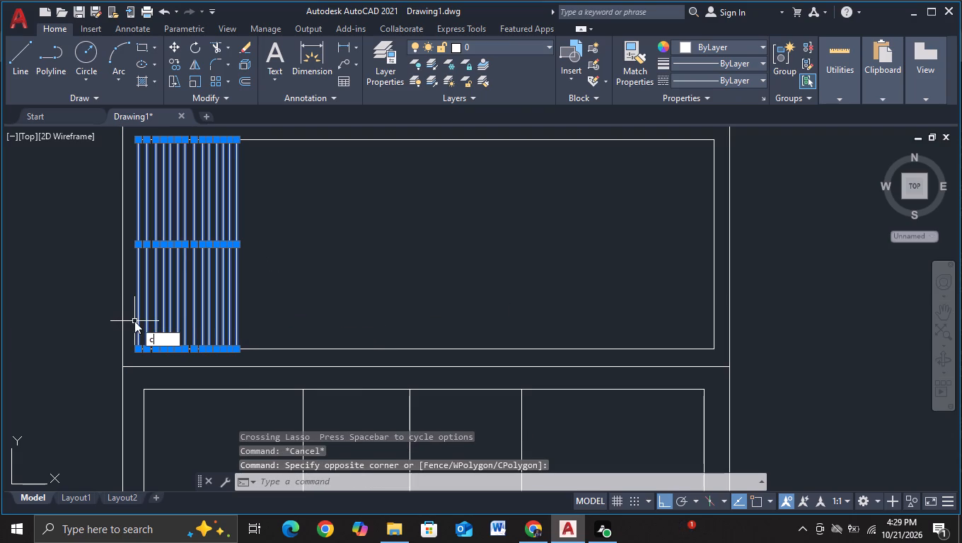
click(229, 363)
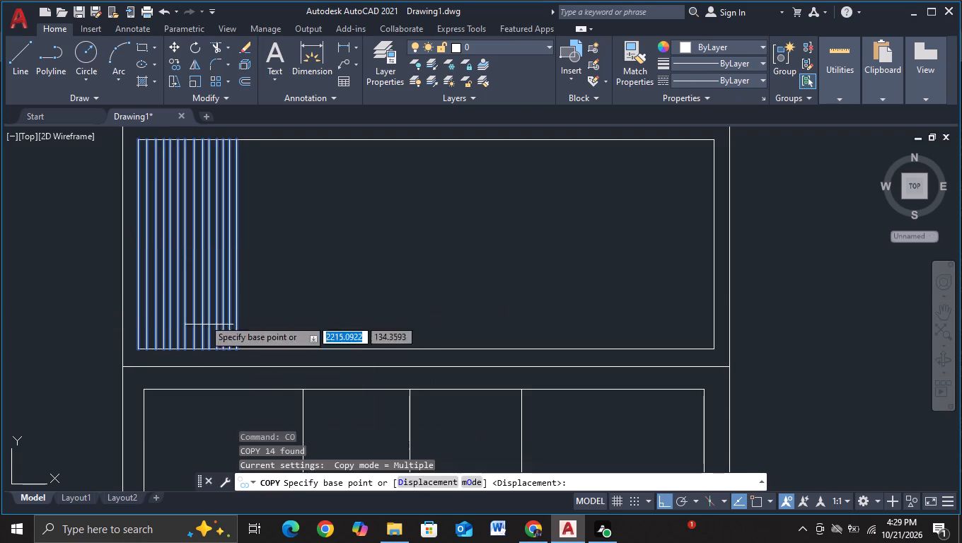
click(193, 309)
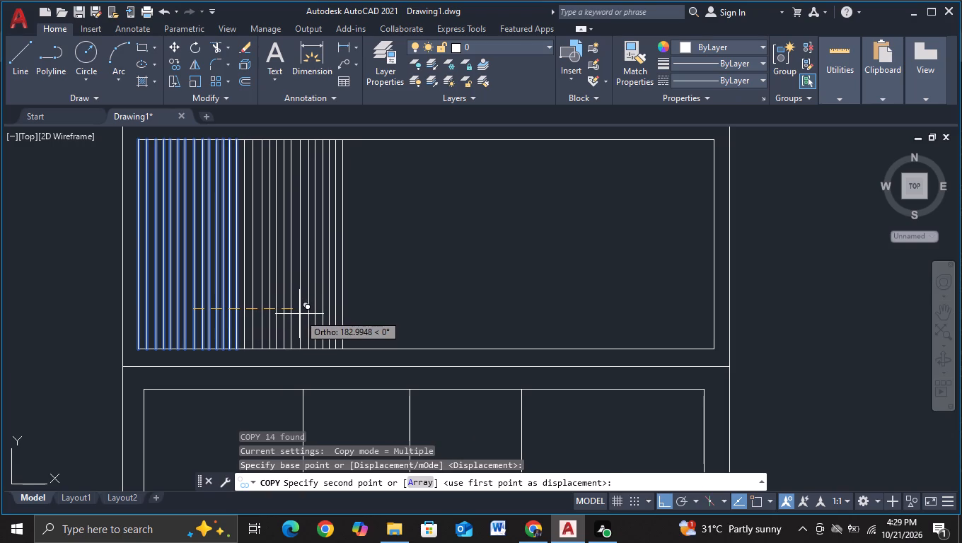
click(299, 314)
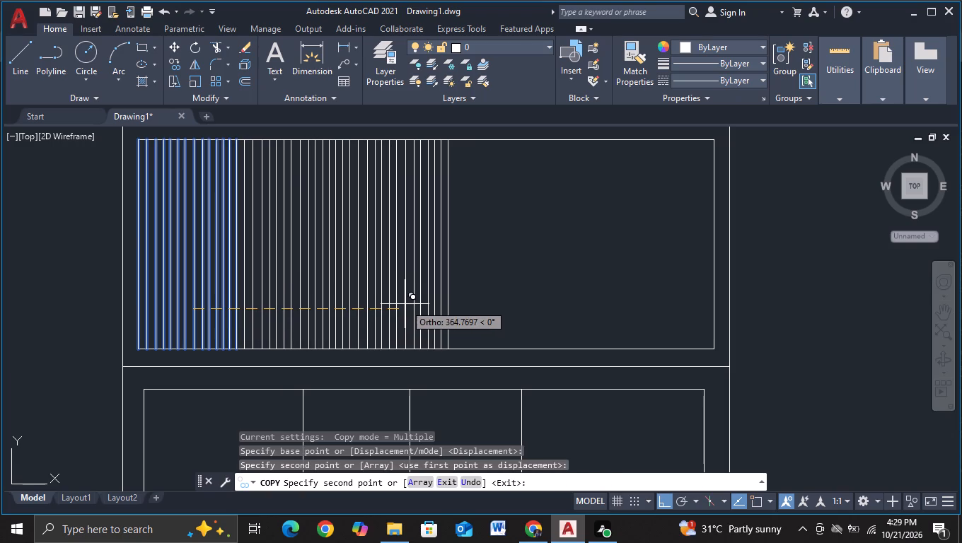
click(405, 304)
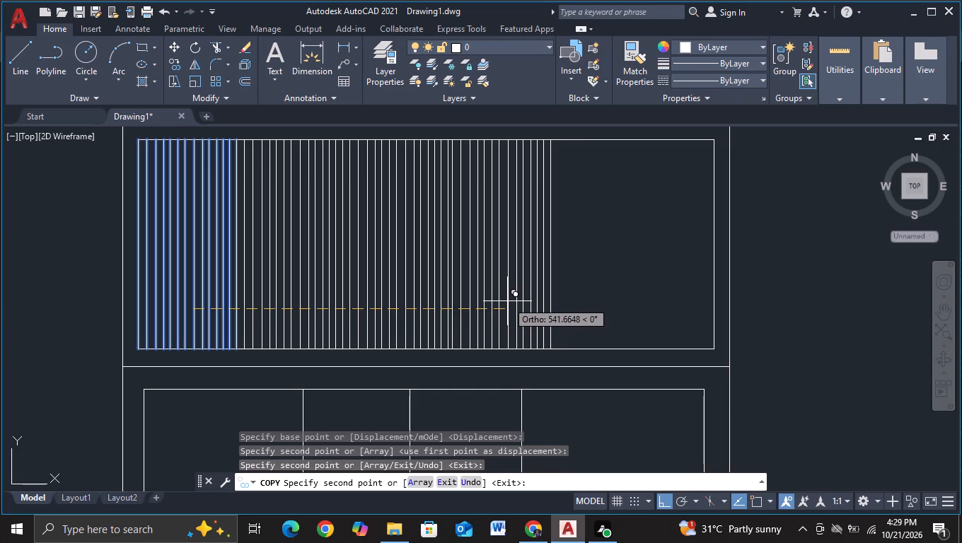
click(508, 301)
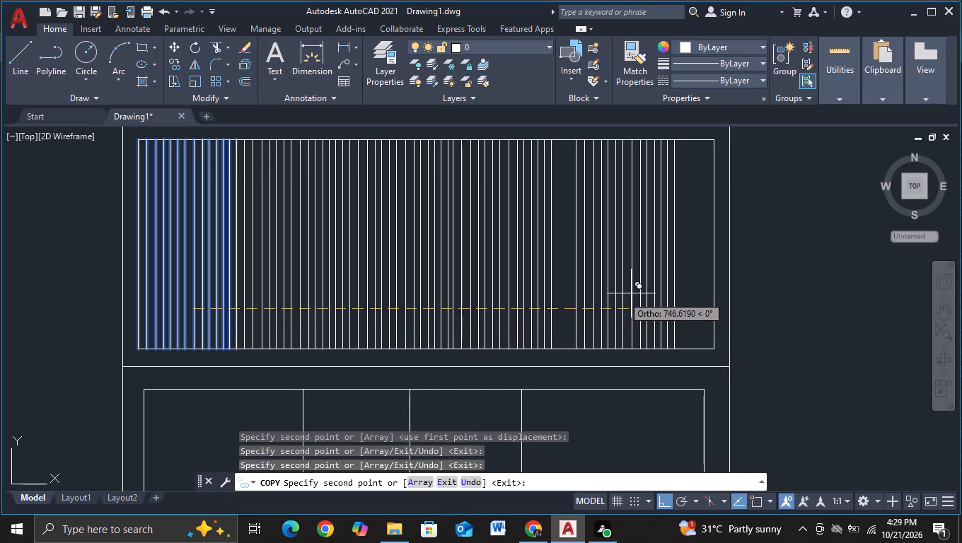
click(613, 298)
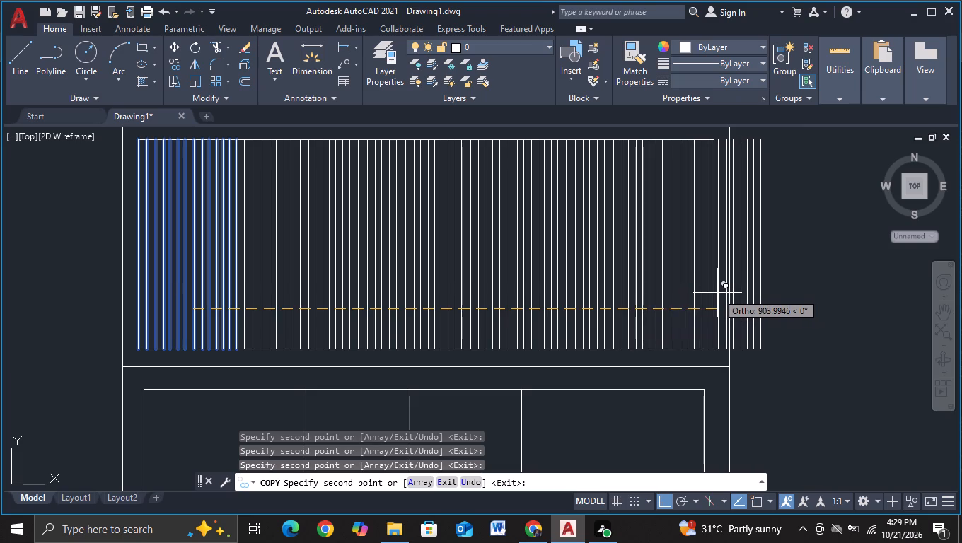
click(717, 293)
key(Escape)
Erase the seven surplus vertical lines that extend past the right inner edge of the top rectangle.
middle_drag(775, 303, 659, 323)
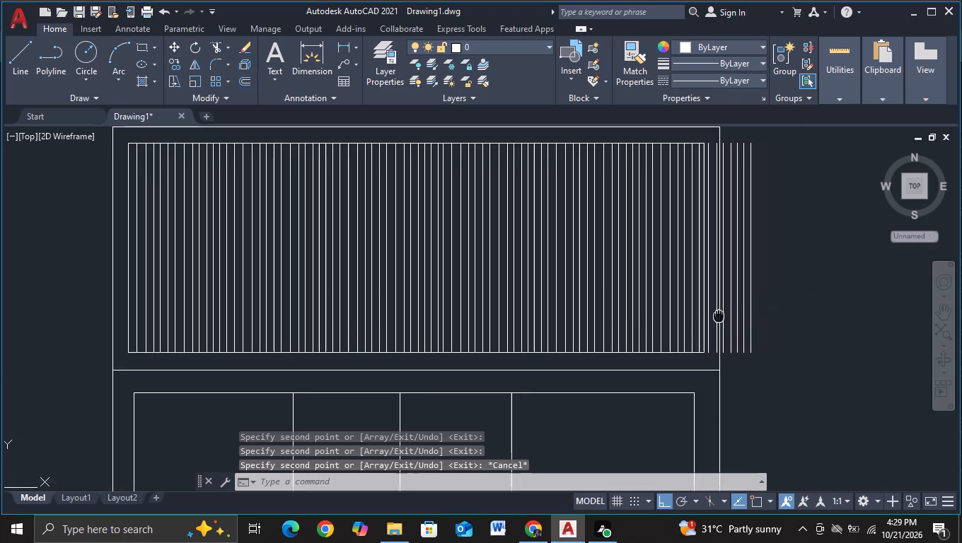
middle_drag(659, 323, 447, 332)
scroll(445, 338, up, 3)
middle_drag(443, 349, 445, 253)
scroll(458, 308, down, 1)
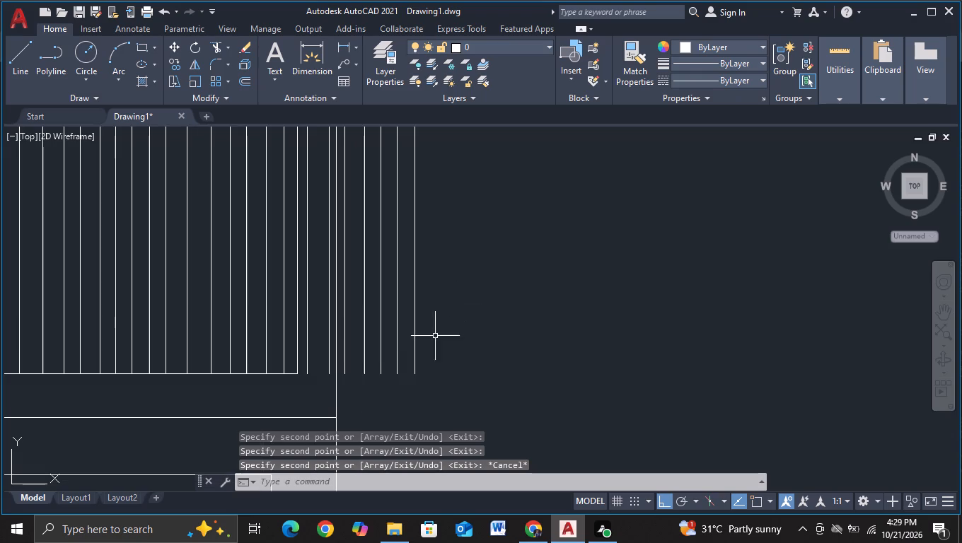
click(329, 365)
click(308, 363)
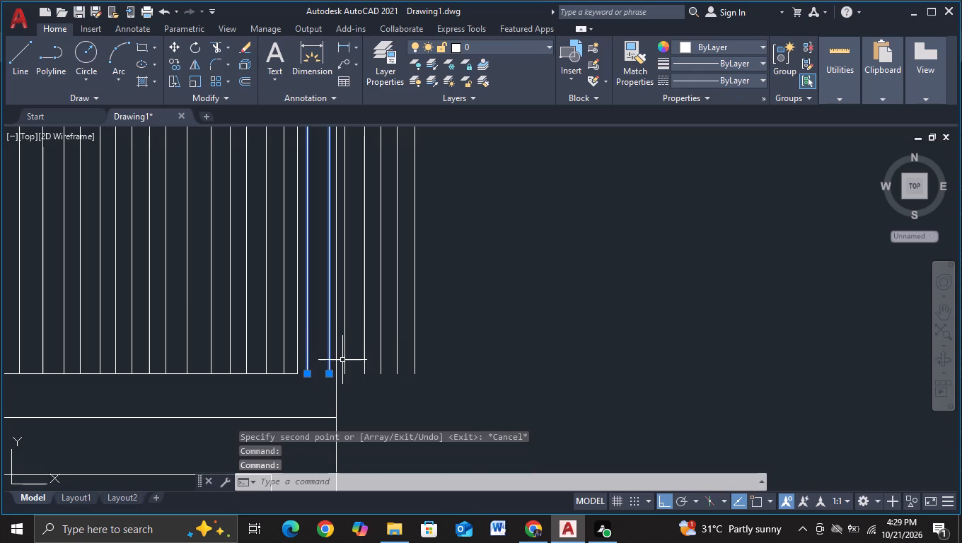
click(342, 360)
click(432, 355)
drag(448, 339, 358, 354)
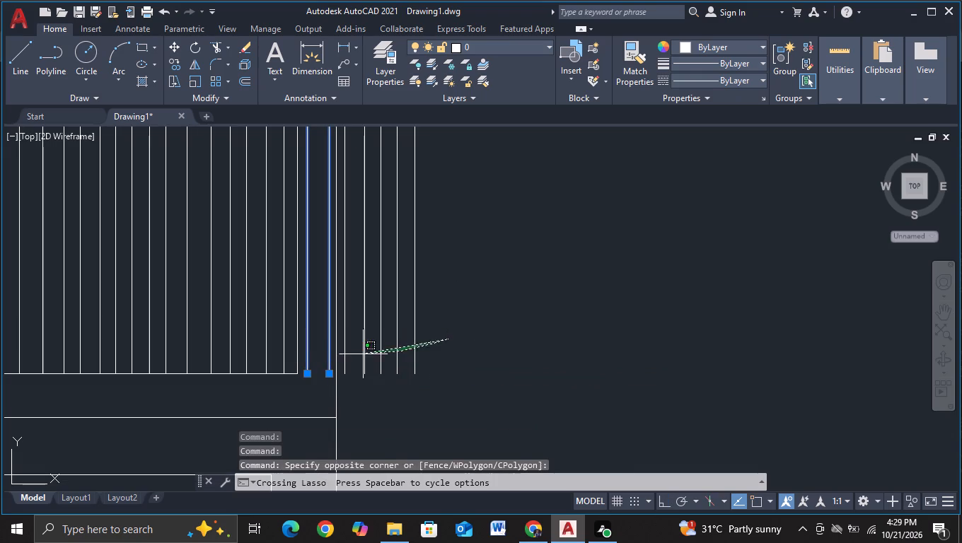
drag(358, 354, 342, 356)
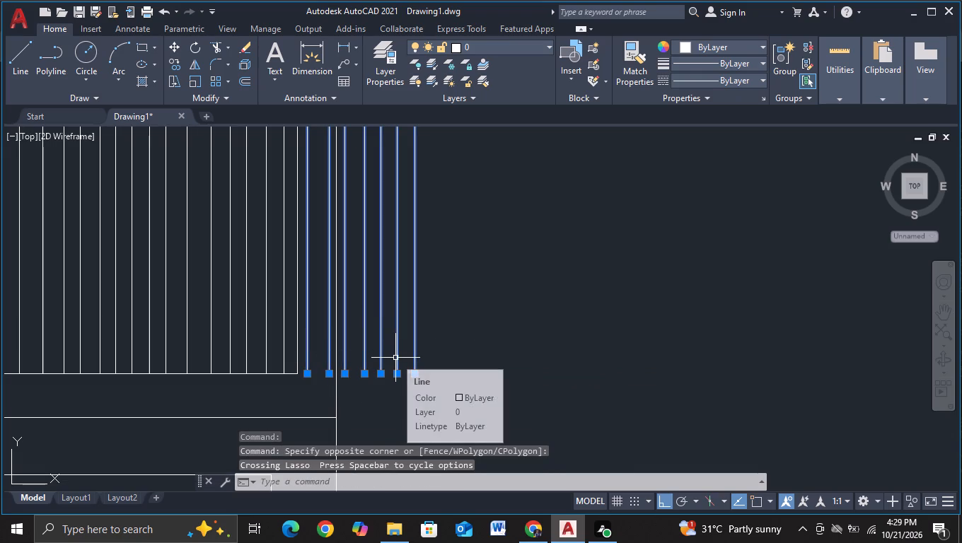
key(Delete)
Review the full stack of three rectangles and the empty area beside it.
scroll(395, 358, down, 3)
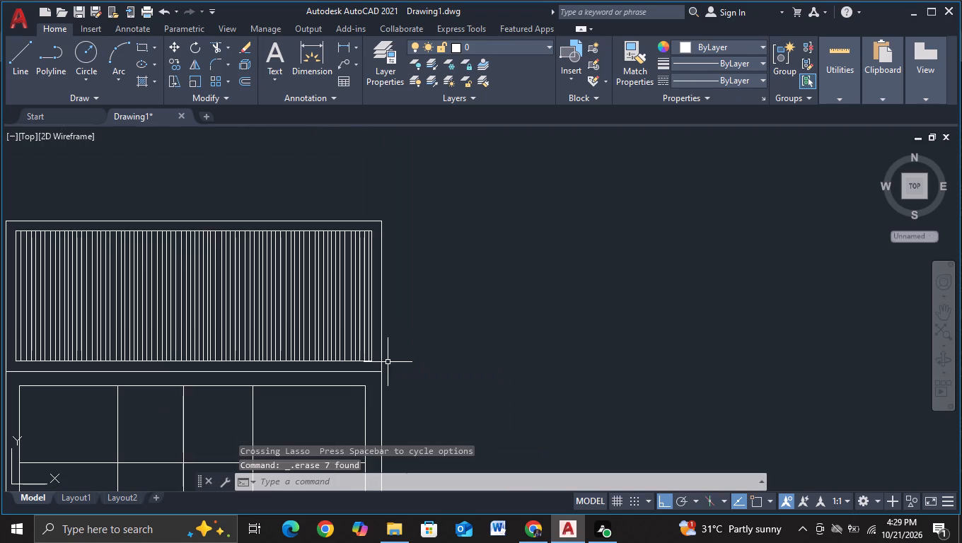
middle_drag(386, 366, 574, 262)
middle_drag(678, 269, 616, 337)
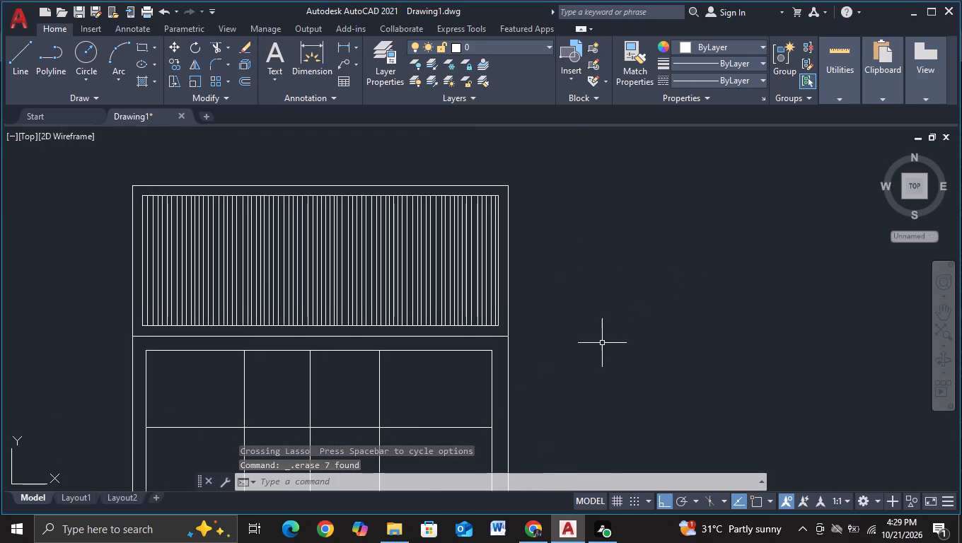
middle_drag(601, 343, 603, 302)
key(Escape)
scroll(581, 363, down, 2)
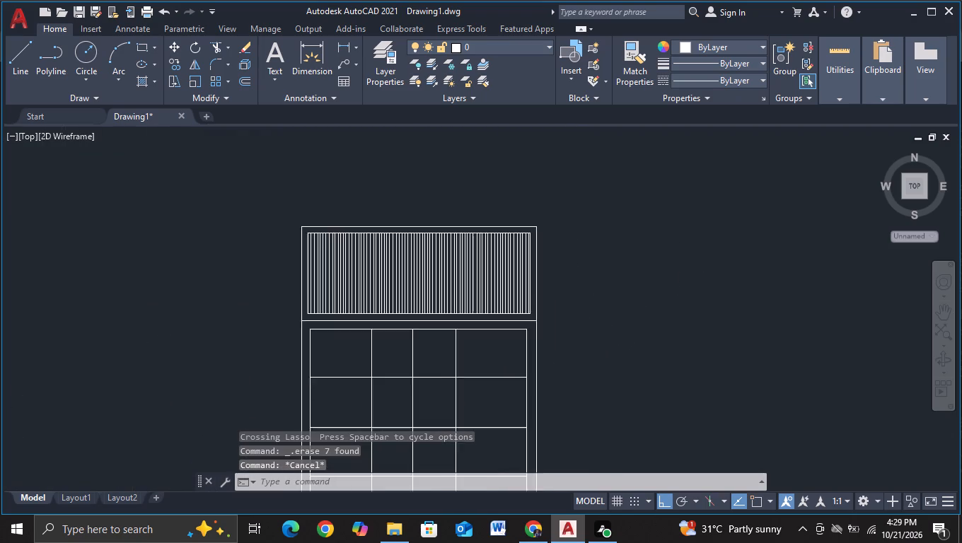
middle_drag(569, 391, 545, 303)
scroll(547, 315, down, 1)
middle_drag(591, 362, 543, 310)
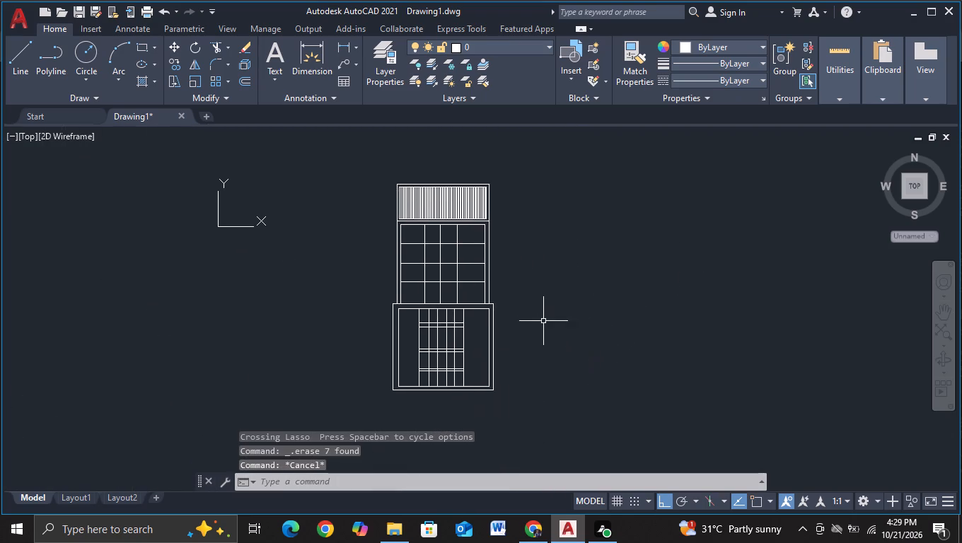
middle_drag(550, 352, 400, 313)
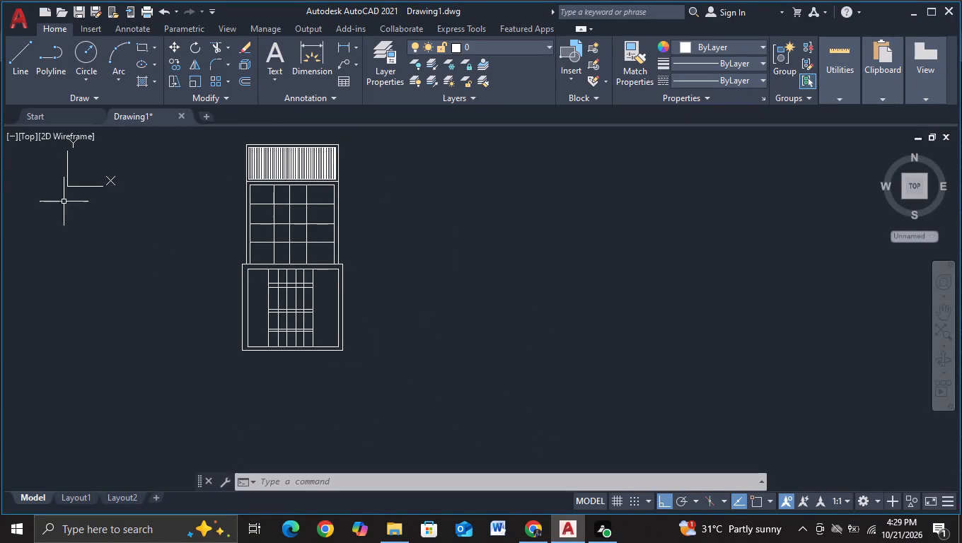
With object snap on, draw a long horizontal line rightward from the right-hand corner where the top and middle rectangles meet.
click(33, 74)
scroll(423, 247, up, 1)
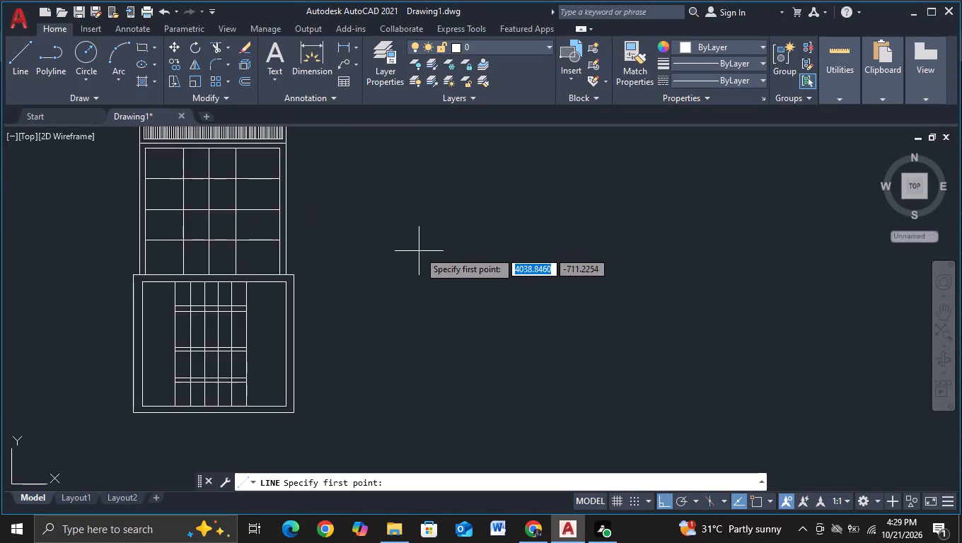
middle_drag(409, 260, 402, 347)
scroll(398, 344, up, 1)
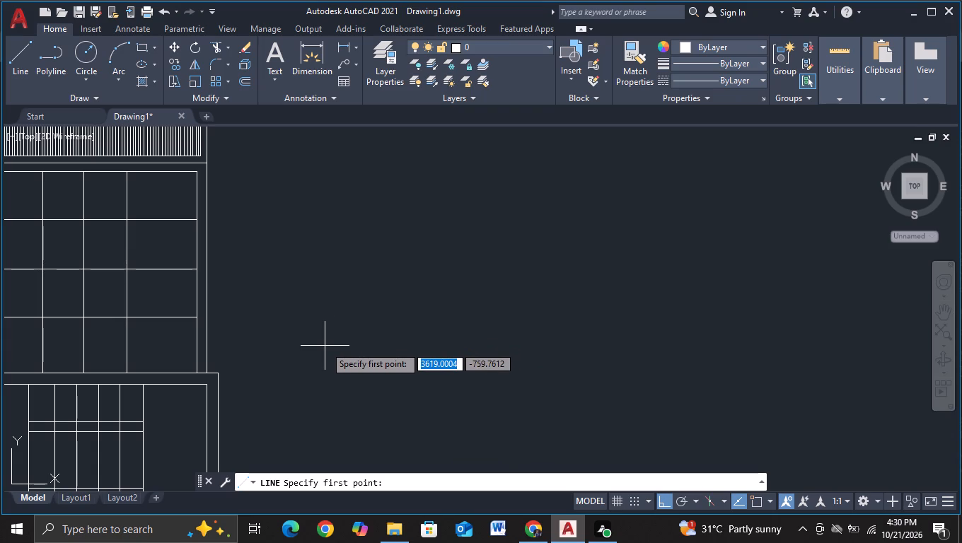
middle_drag(267, 277, 293, 296)
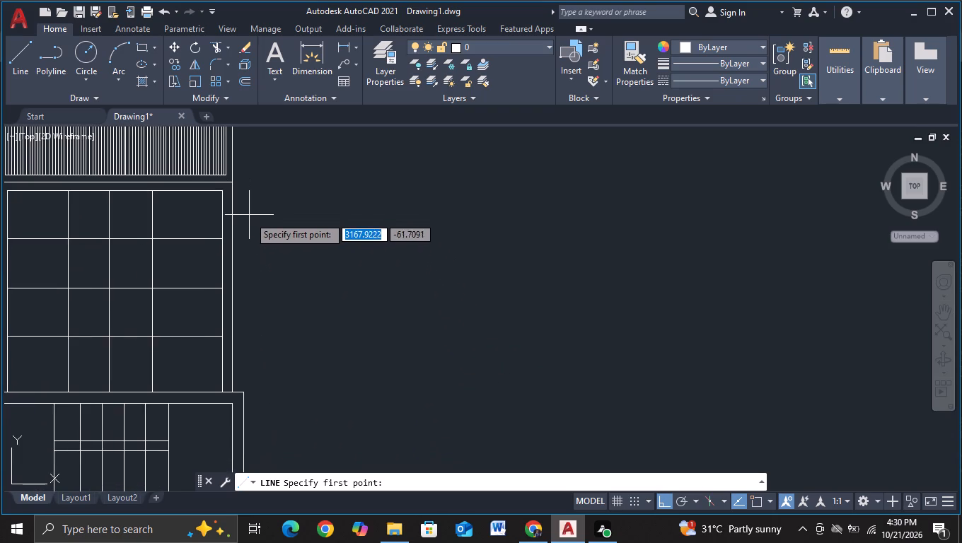
scroll(249, 216, up, 1)
middle_drag(250, 218, 252, 272)
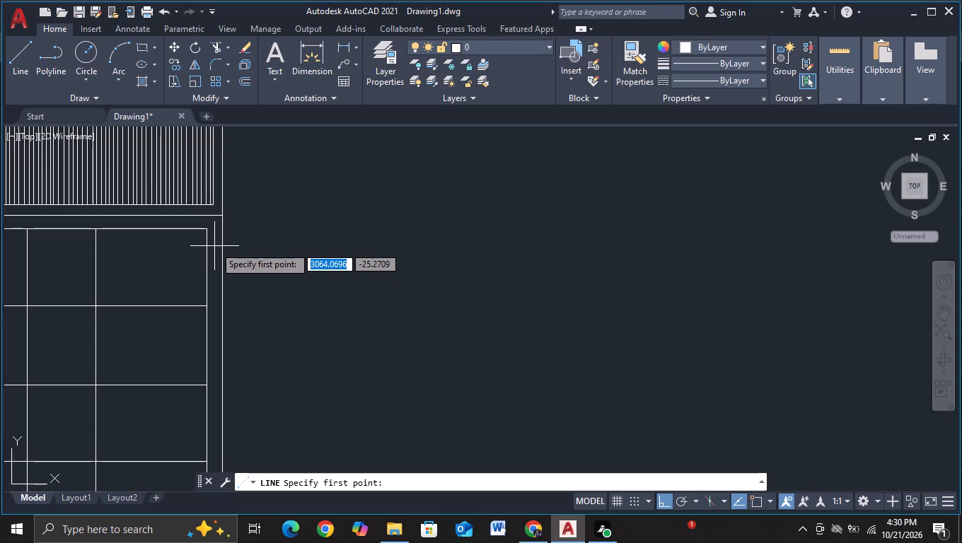
key(F3)
click(225, 212)
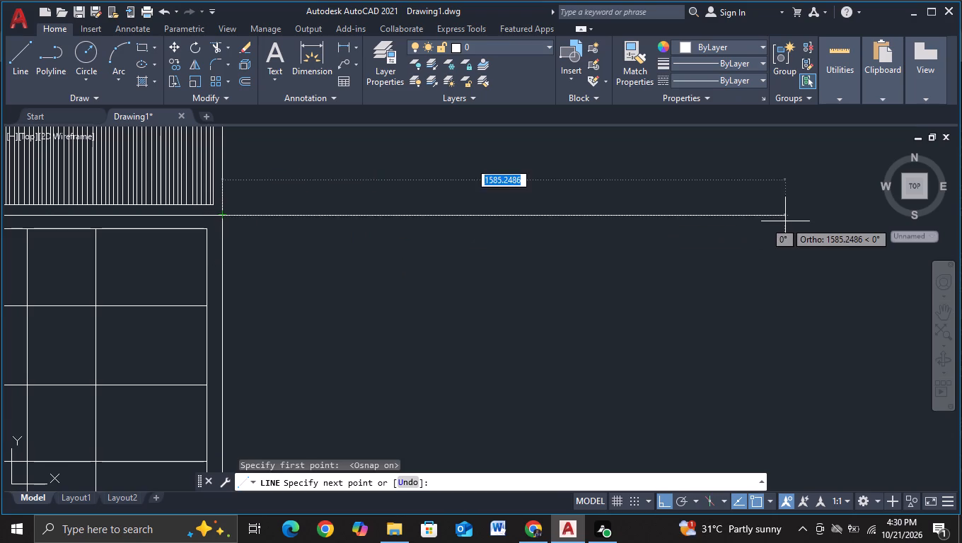
scroll(785, 221, down, 1)
middle_drag(785, 221, 500, 269)
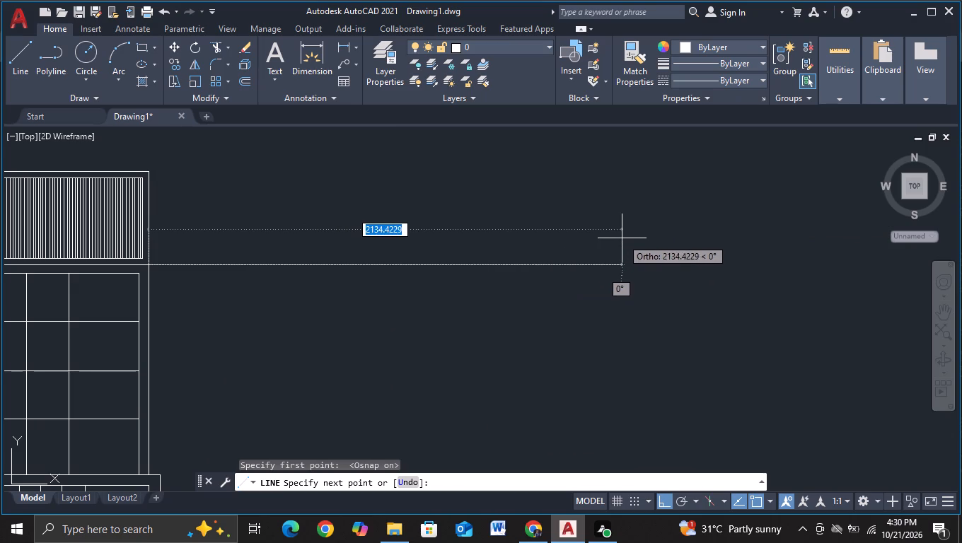
click(660, 234)
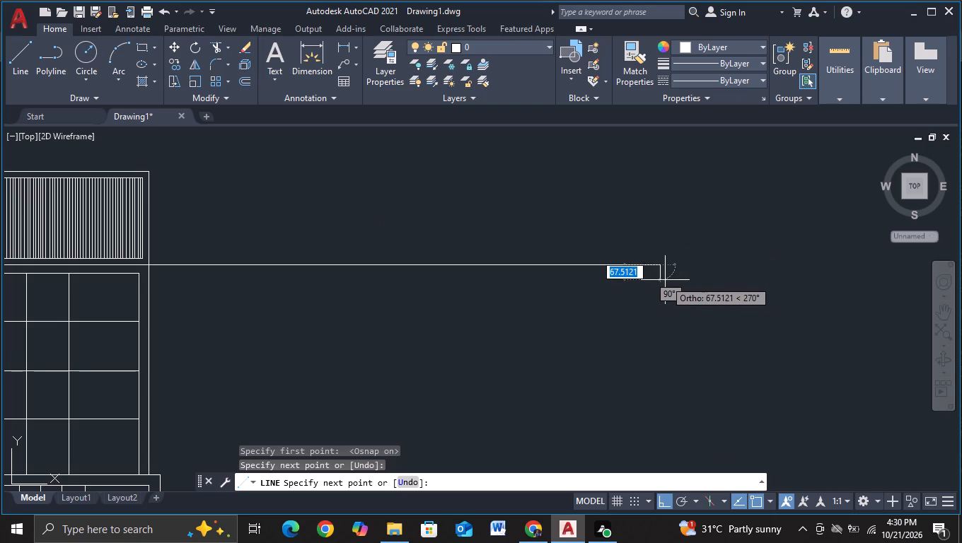
Continue the line with a short downward end and a parallel return reaching just inside the middle rectangle's right edge, forming a narrow bar.
click(666, 286)
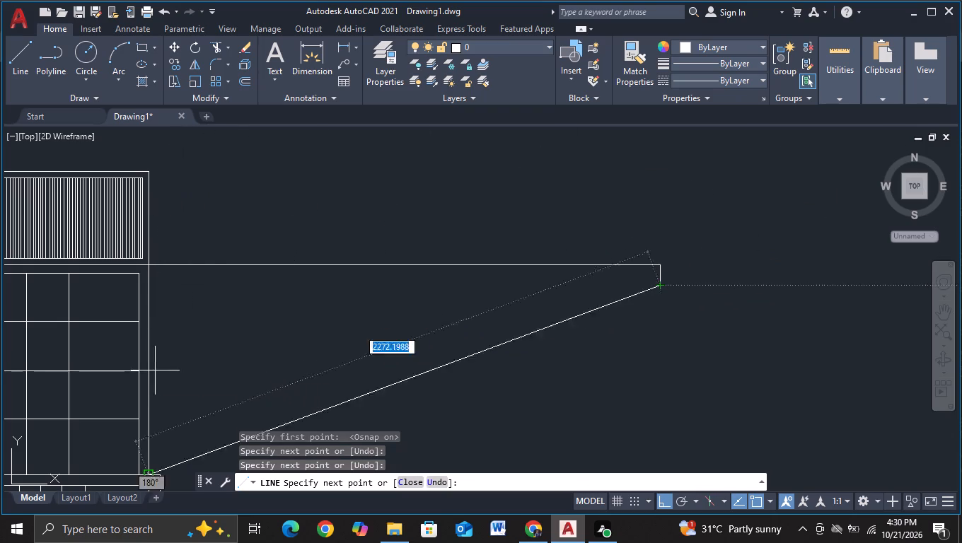
scroll(151, 368, up, 2)
middle_drag(152, 170, 199, 398)
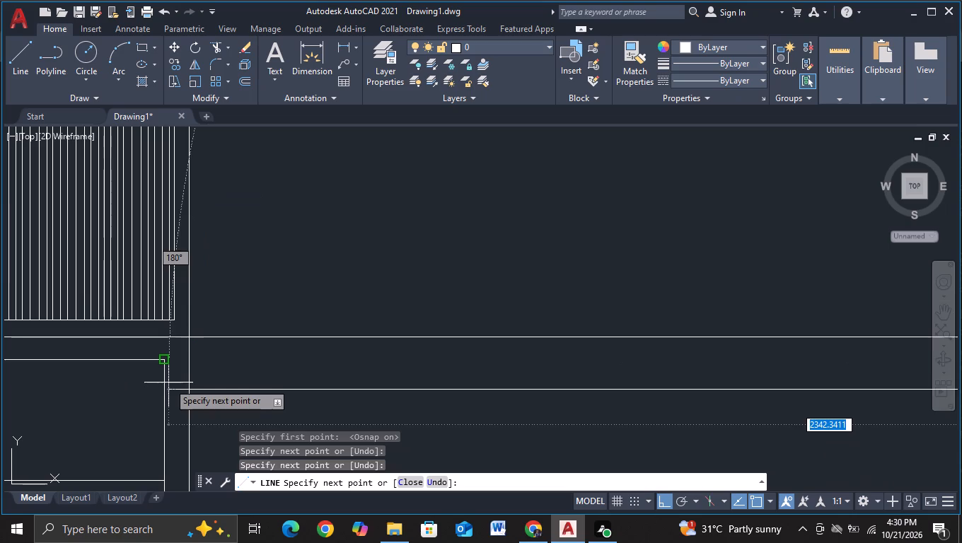
click(174, 397)
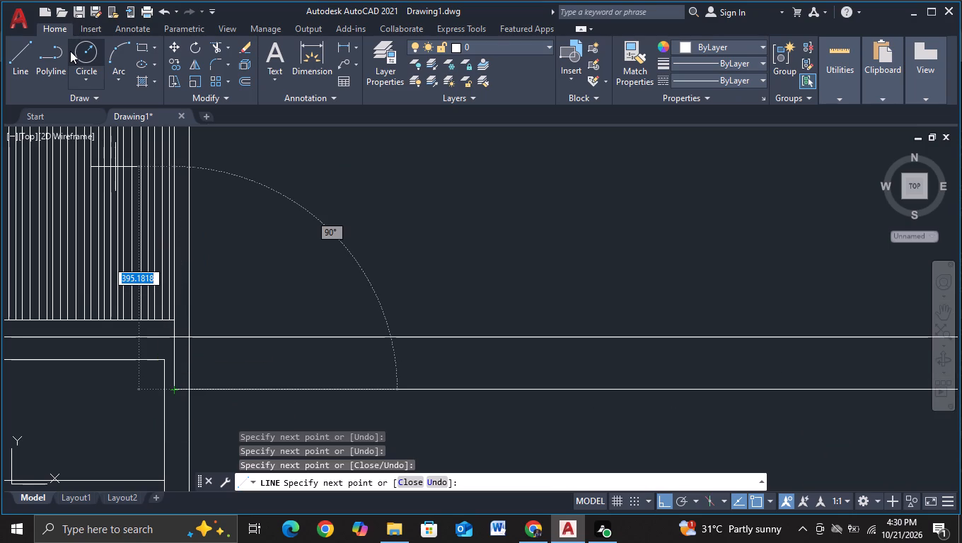
key(Escape)
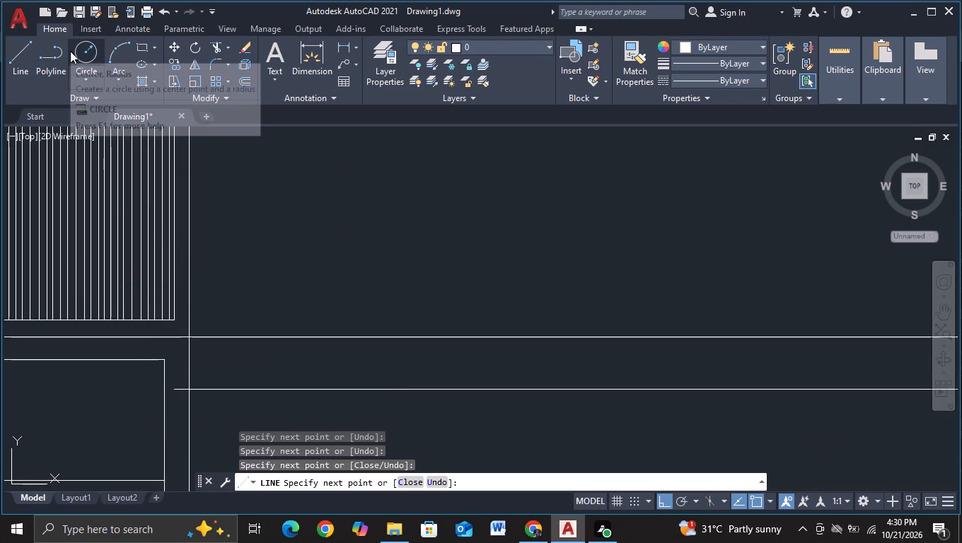
Trim the bar's lower line where it overhangs inside the middle rectangle's right edge.
click(215, 50)
click(184, 392)
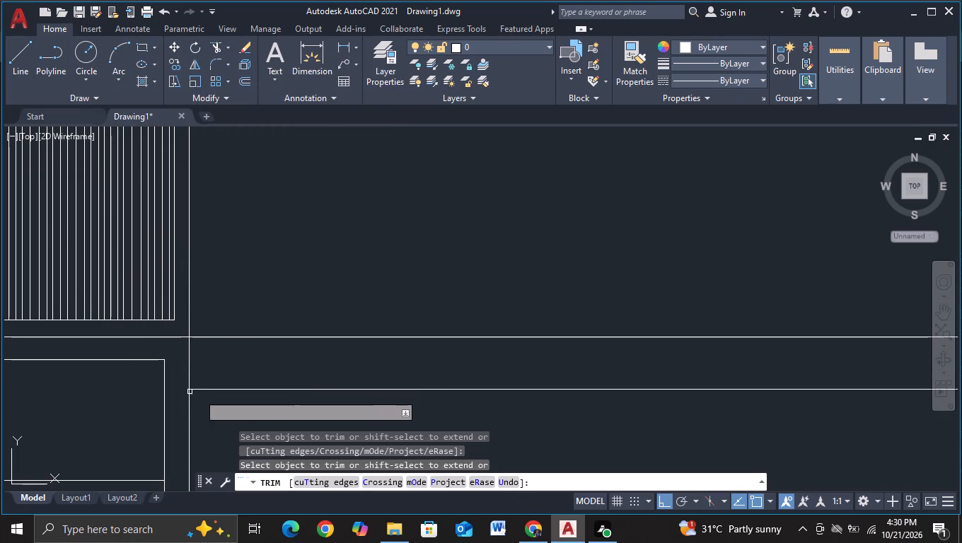
With object snap off, draw a horizontal line about 2315 long rightward from within the middle rectangle's right border, below the first bar.
scroll(328, 436, down, 2)
scroll(494, 334, down, 3)
middle_drag(672, 416, 451, 370)
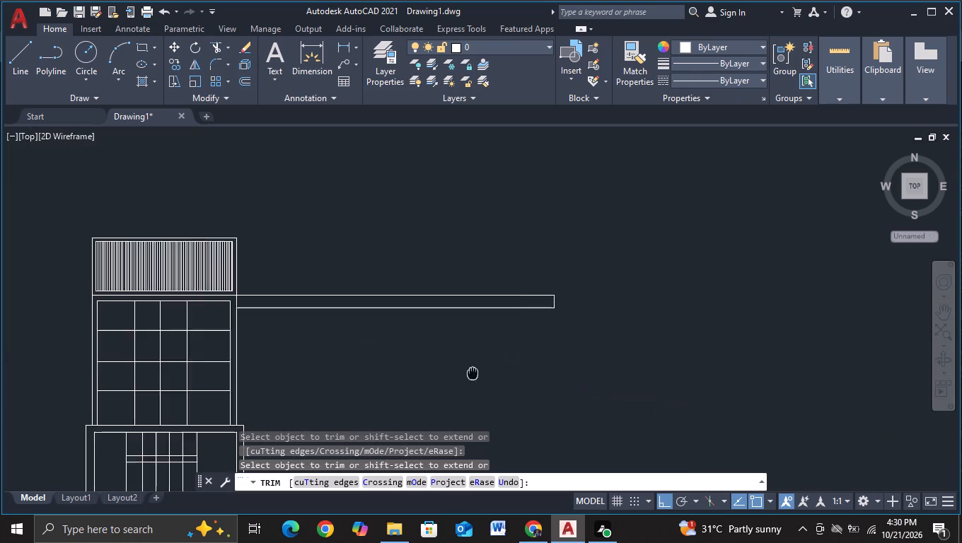
click(16, 59)
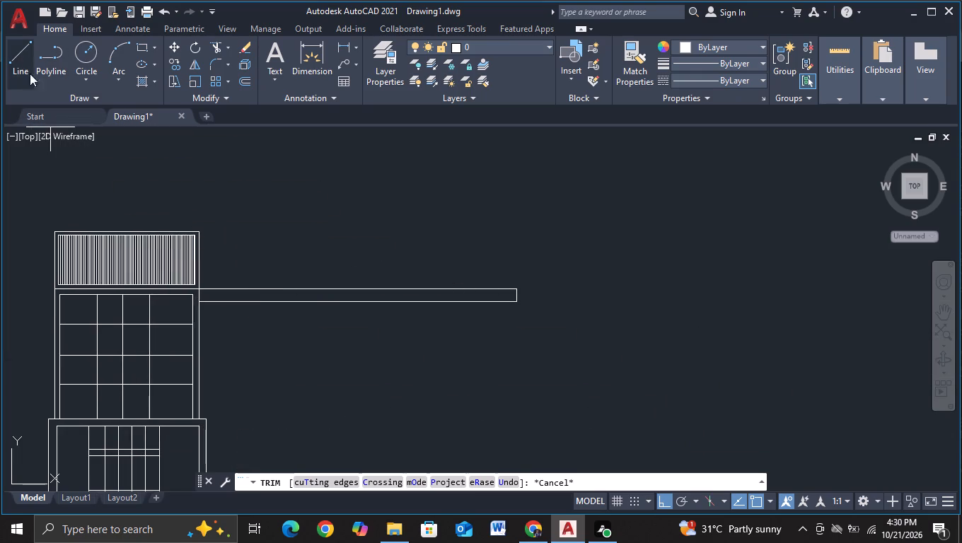
scroll(360, 356, up, 1)
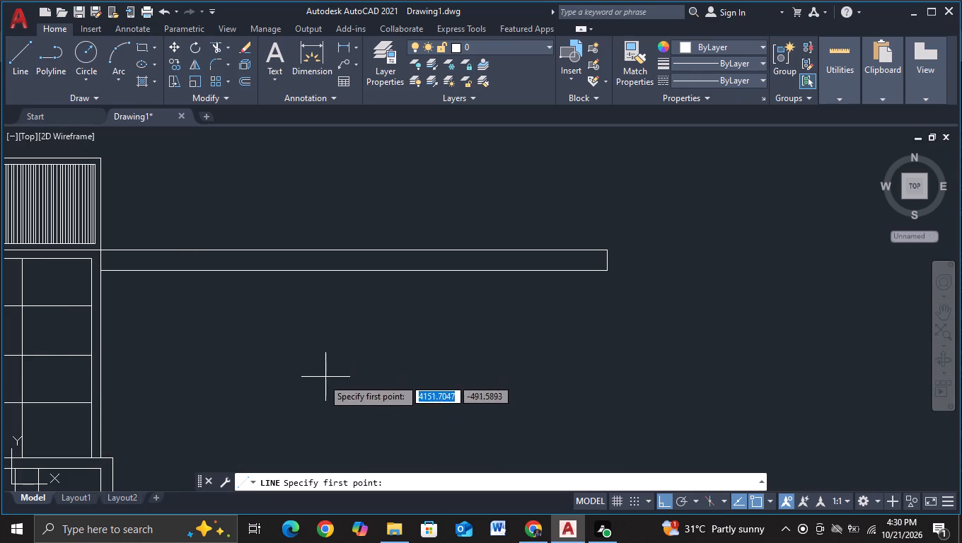
scroll(330, 387, up, 1)
middle_drag(290, 380, 299, 315)
middle_drag(407, 392, 598, 319)
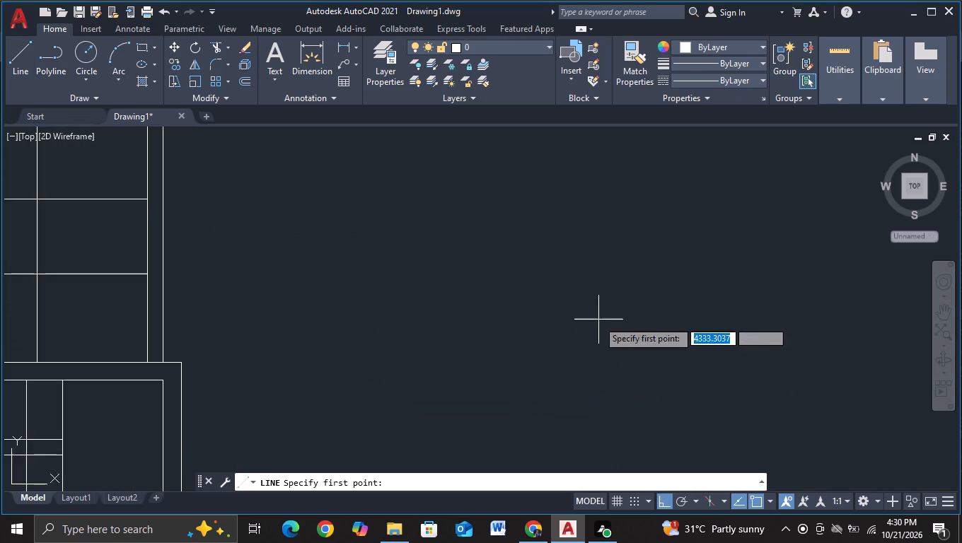
scroll(596, 323, down, 1)
middle_drag(395, 266, 335, 350)
scroll(301, 327, up, 1)
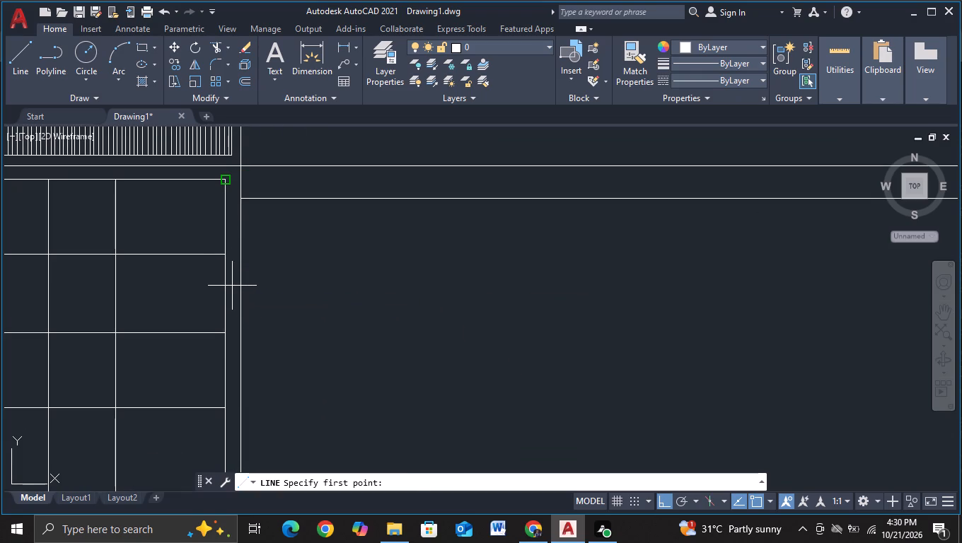
key(F3)
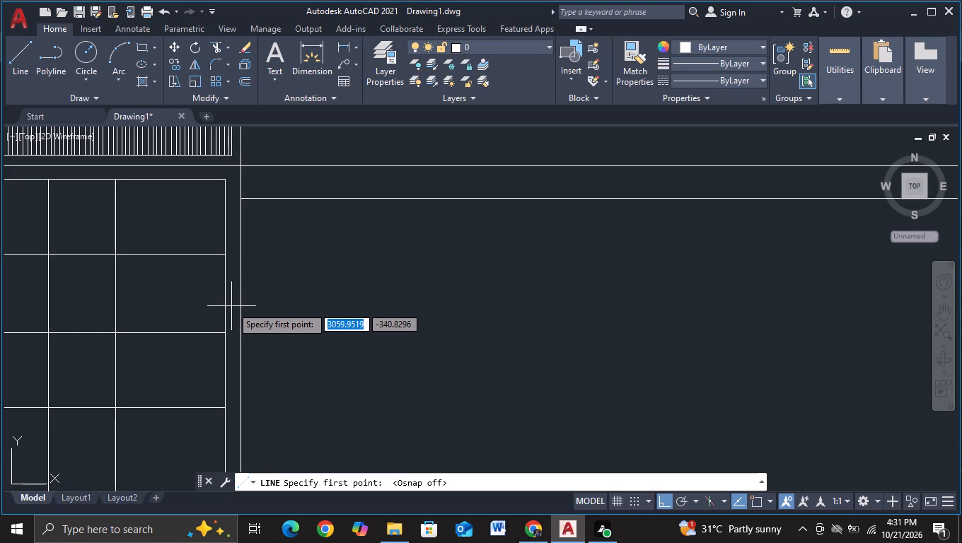
click(231, 310)
scroll(639, 368, down, 2)
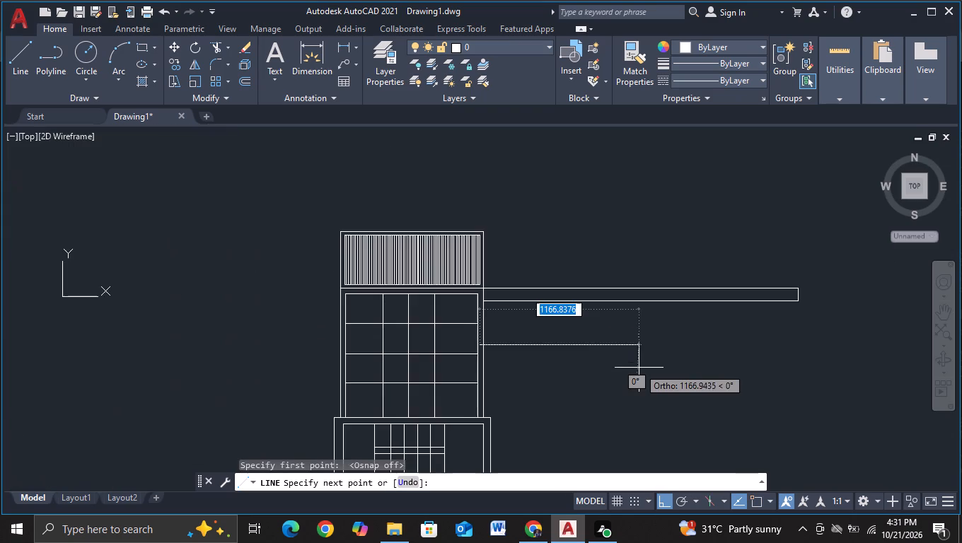
middle_drag(639, 368, 93, 332)
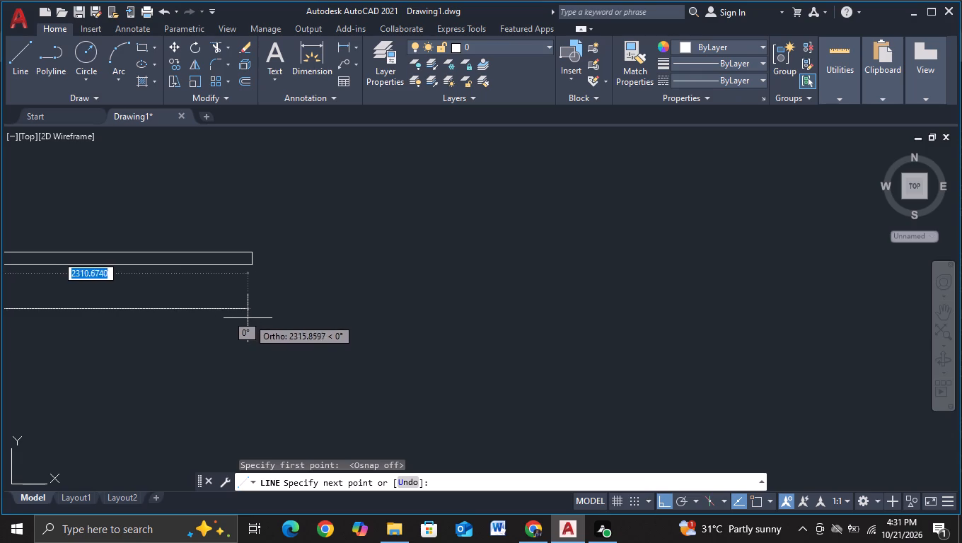
click(247, 318)
Continue the line with a short downward end and a parallel return into the middle rectangle's right border, forming a thinner second bar.
scroll(245, 325, up, 3)
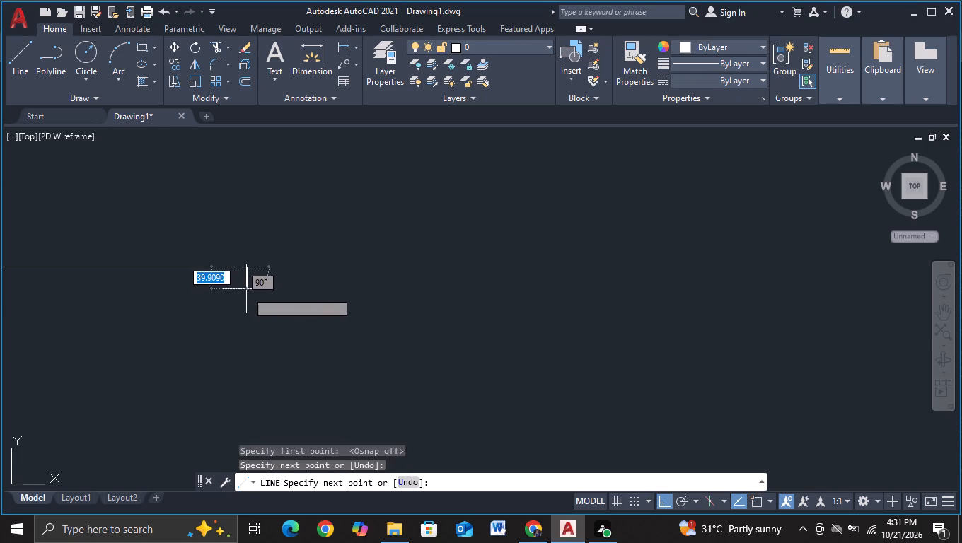
click(246, 285)
scroll(181, 284, down, 2)
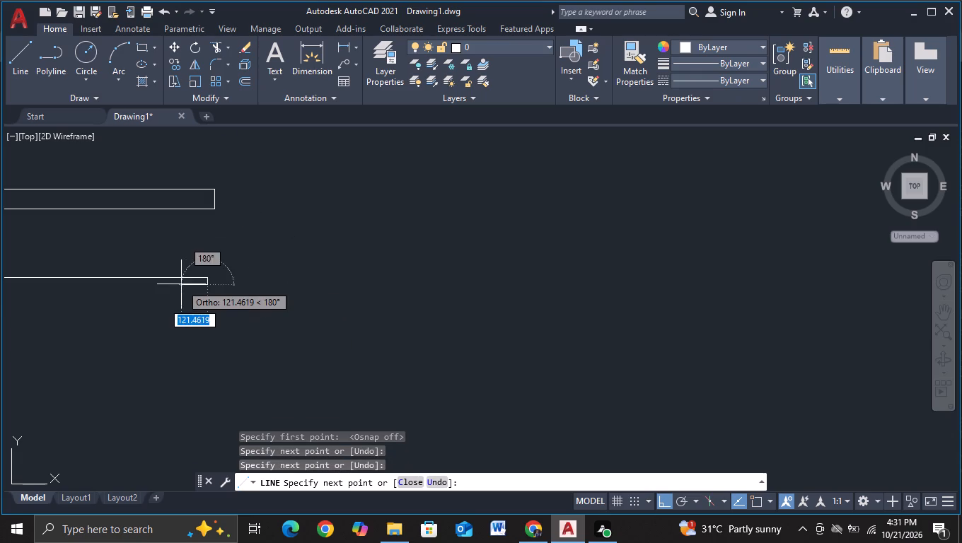
middle_drag(196, 286, 961, 387)
middle_drag(676, 428, 518, 406)
scroll(460, 380, up, 2)
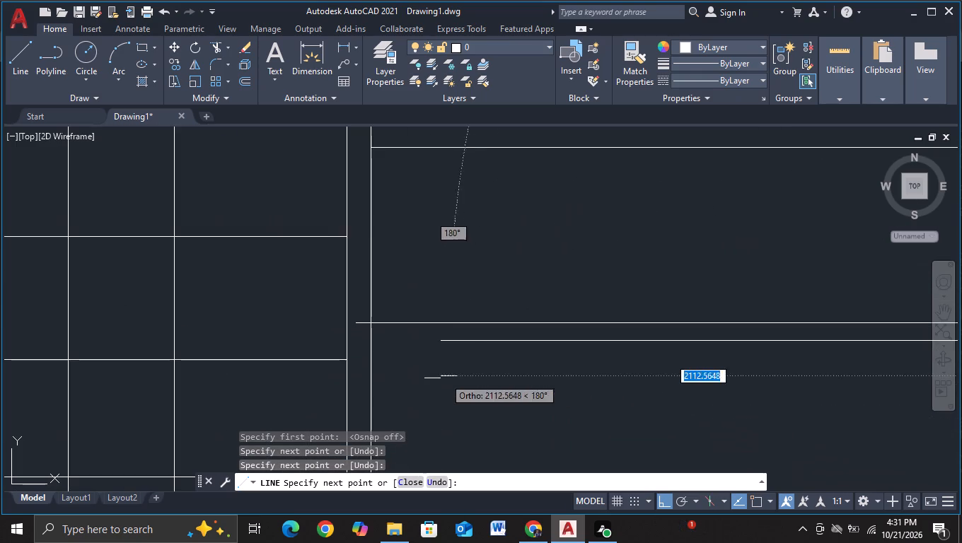
scroll(351, 352, up, 2)
click(361, 344)
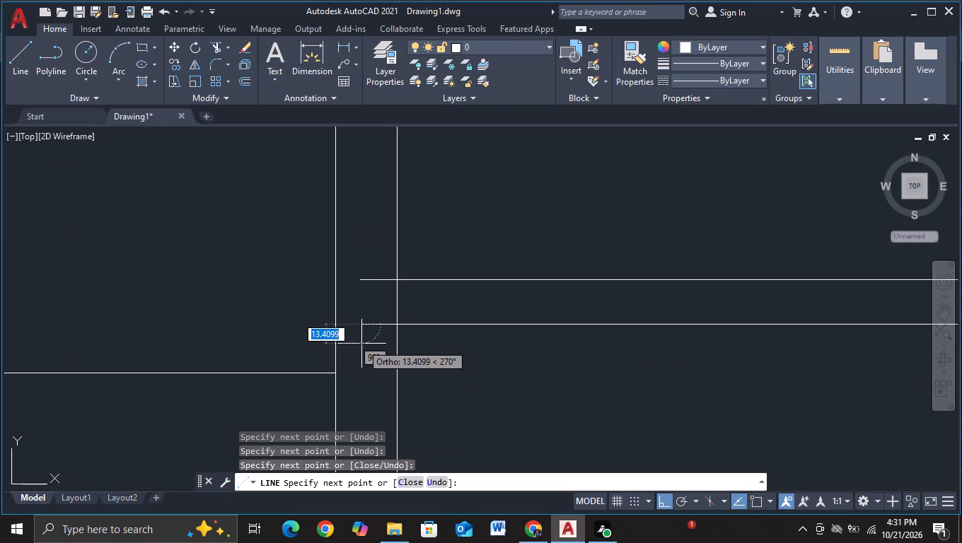
key(Escape)
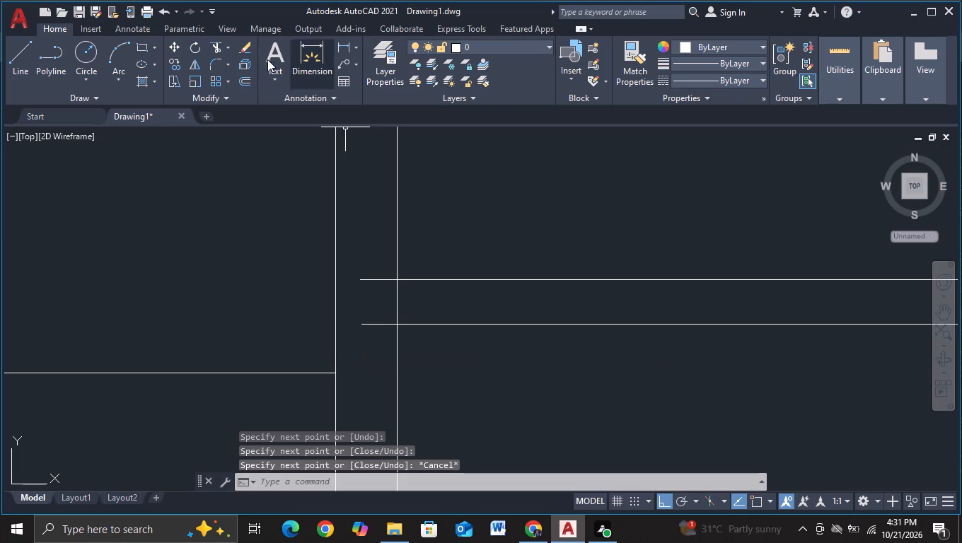
Trim both lines of the second bar where they overhang inside the middle rectangle's right border.
click(209, 41)
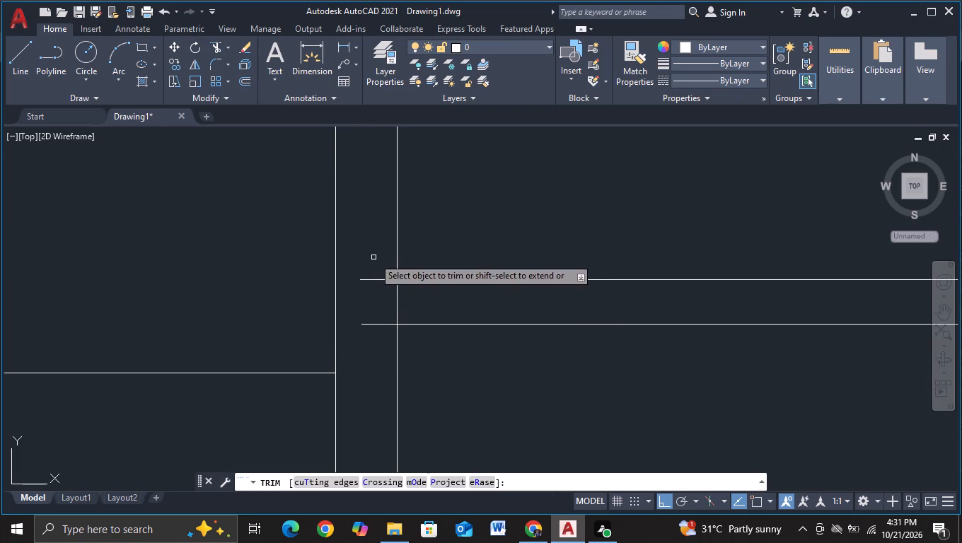
click(378, 257)
click(373, 332)
Trim away the first bar's lower line and its short vertical right end, leaving only the upper line.
scroll(411, 338, down, 3)
scroll(569, 402, down, 2)
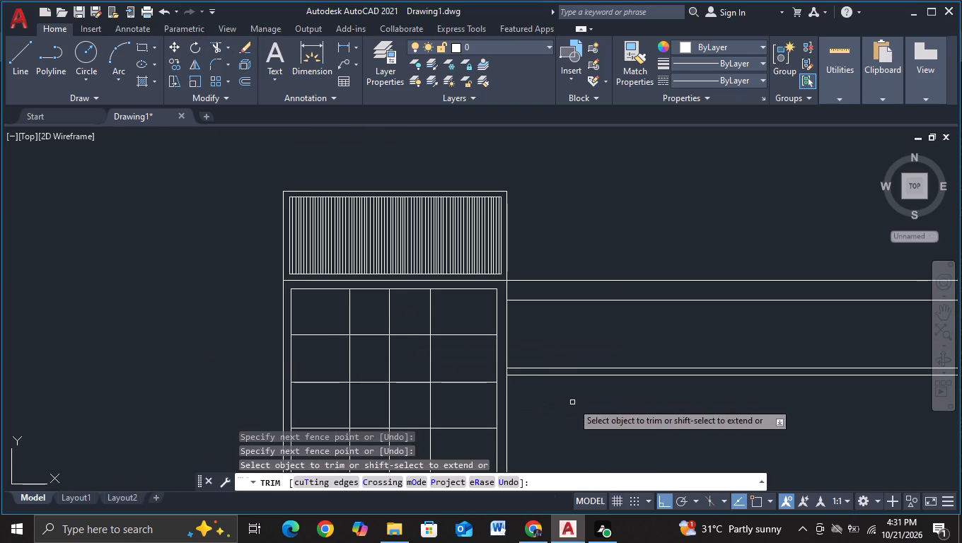
middle_drag(572, 402, 326, 402)
click(374, 300)
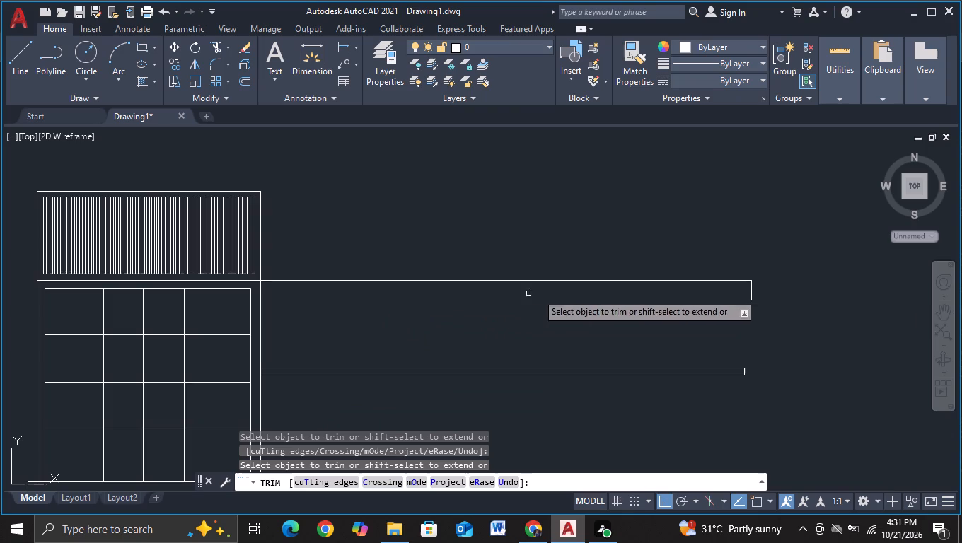
drag(729, 298, 780, 292)
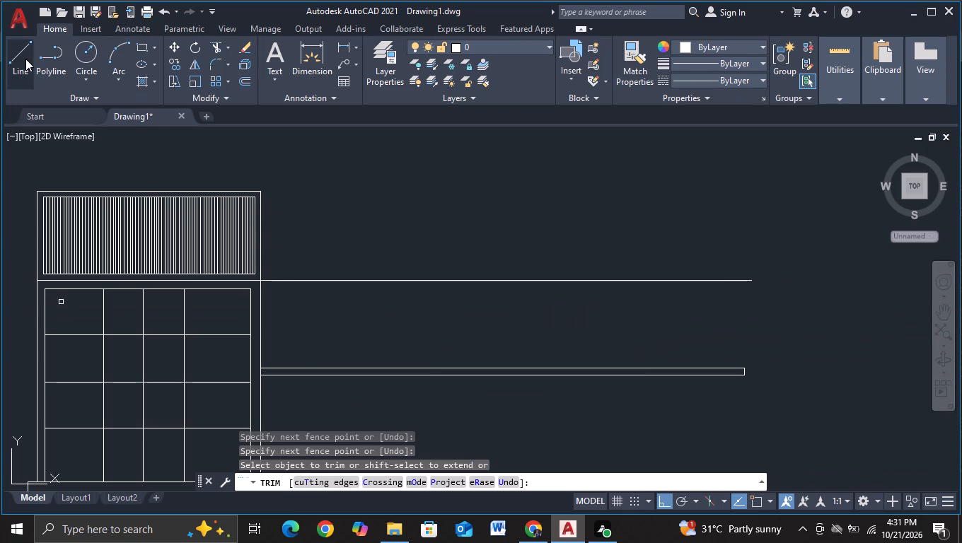
Draw a new lower line about 2332 long, closer beneath the first bar's upper line, and close the right end with a short vertical.
click(25, 59)
scroll(352, 303, up, 1)
scroll(231, 288, up, 2)
scroll(158, 294, up, 1)
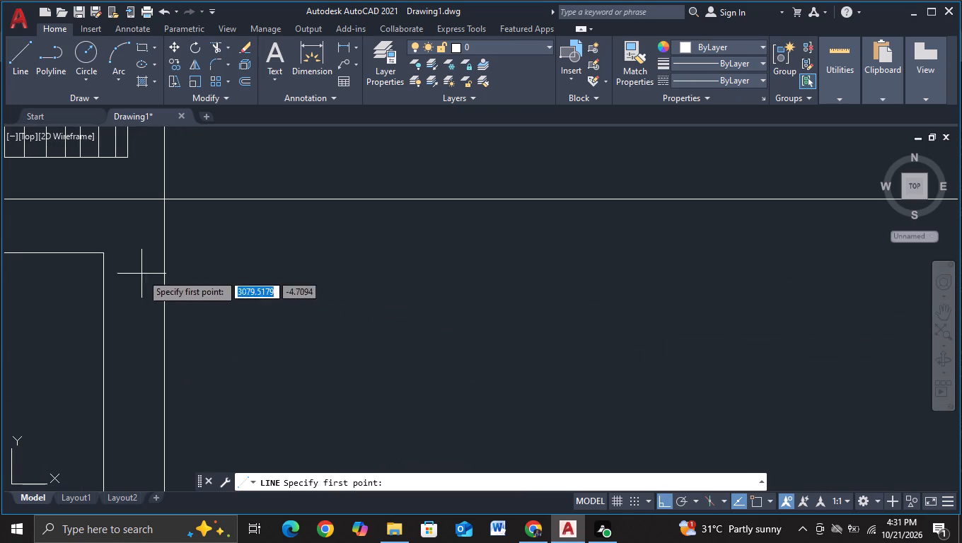
click(128, 244)
scroll(449, 235, down, 4)
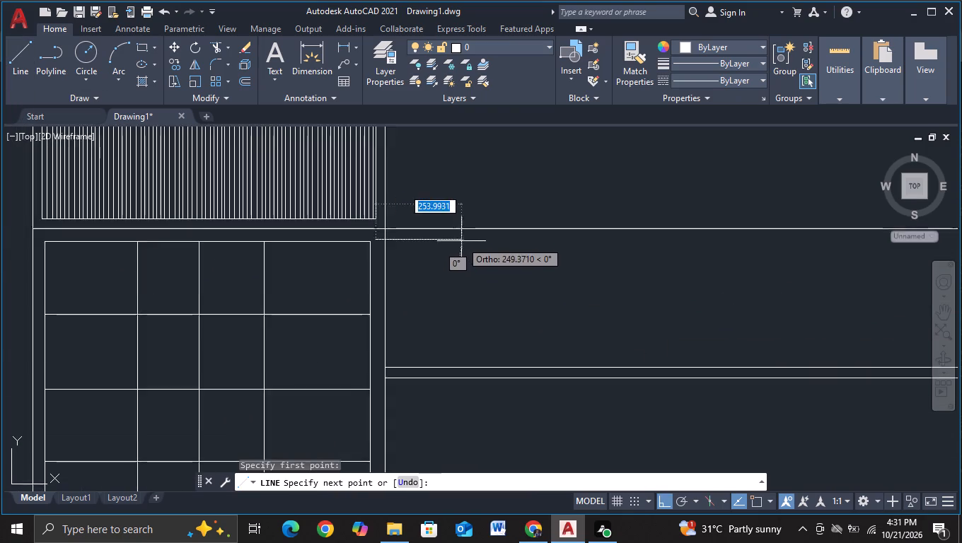
middle_drag(475, 248, 0, 283)
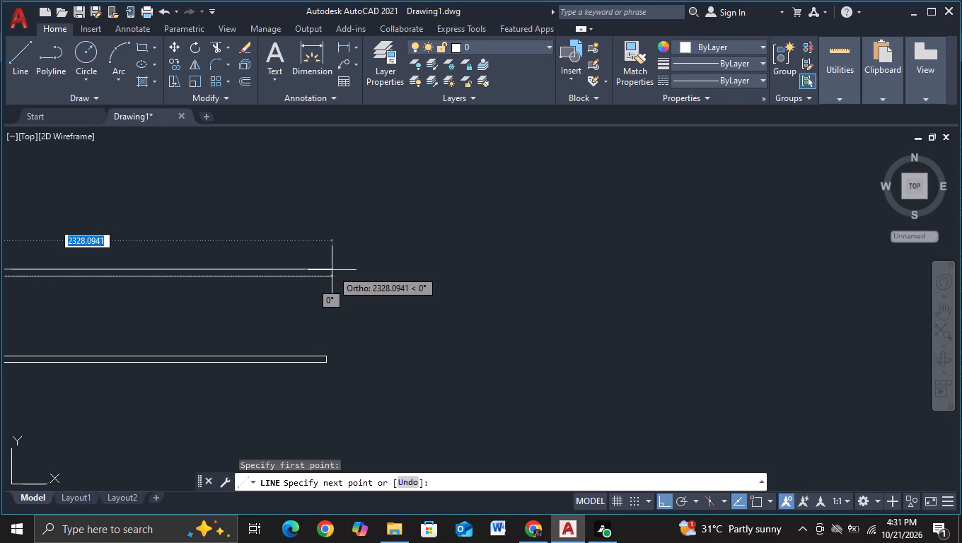
key(F3)
click(332, 270)
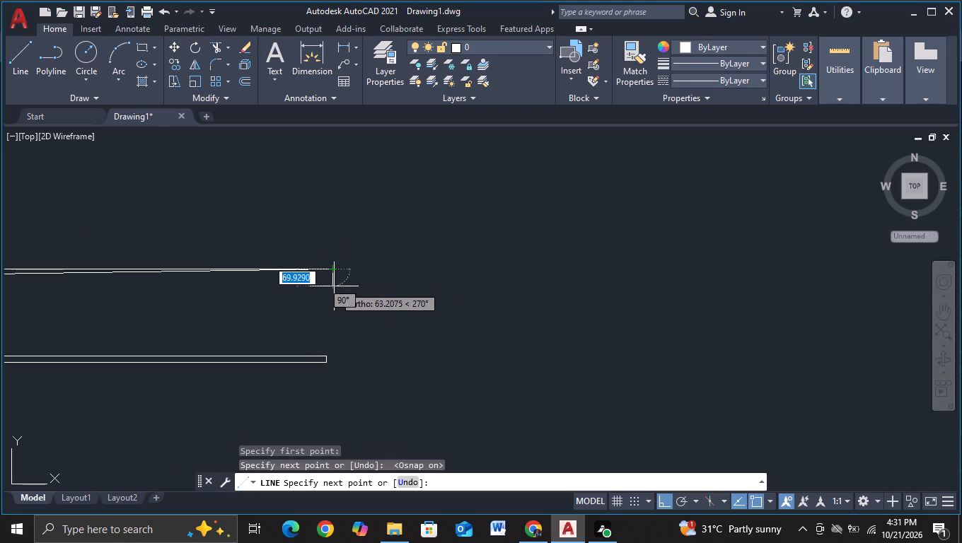
key(ctrl+z)
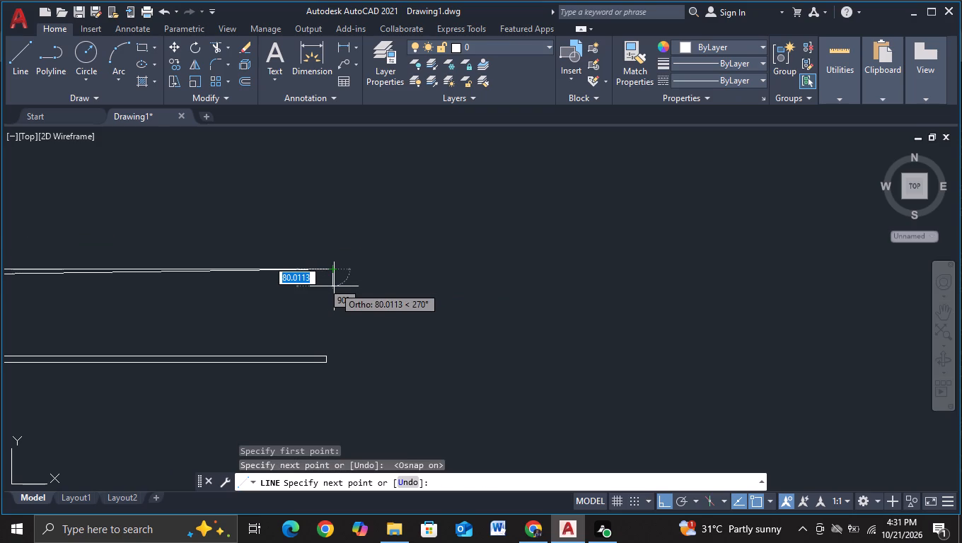
scroll(334, 286, up, 1)
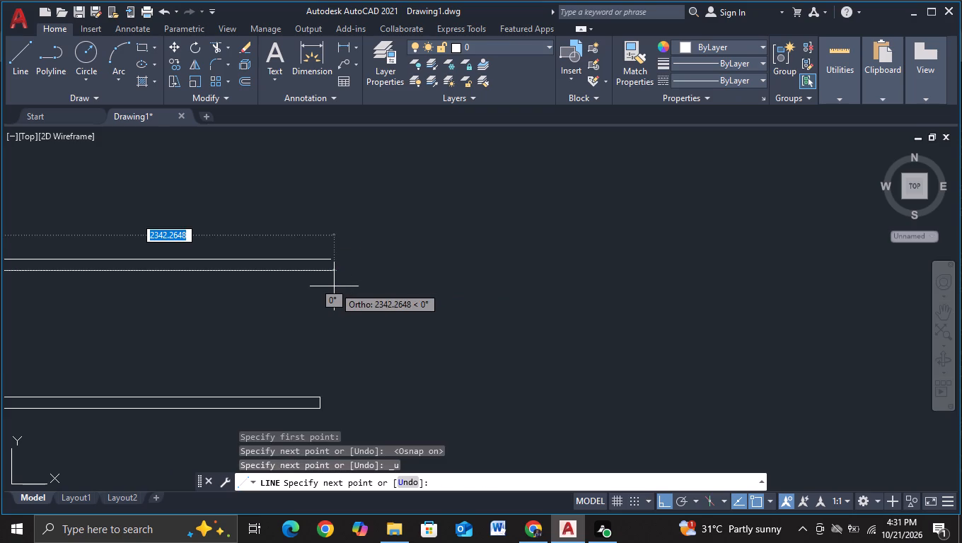
scroll(334, 286, up, 2)
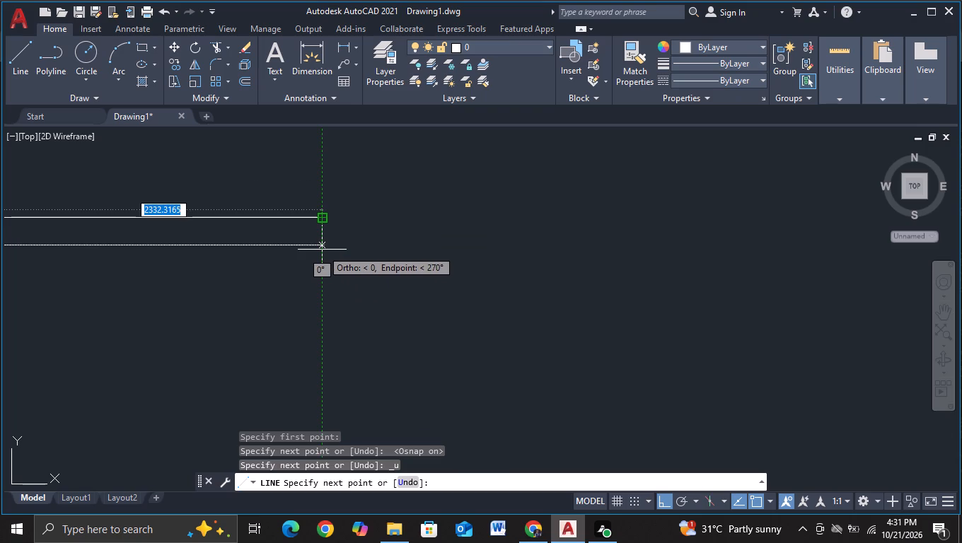
click(322, 246)
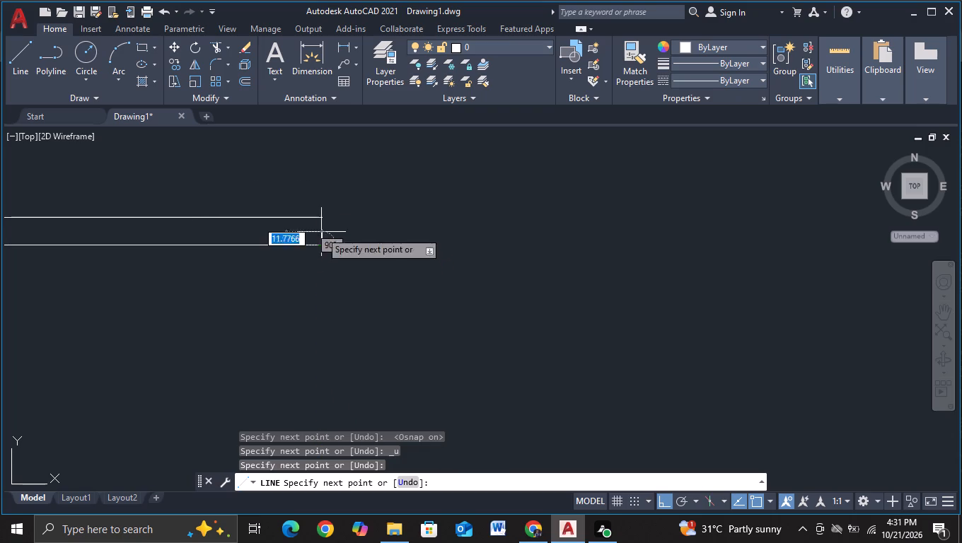
click(320, 225)
key(Escape)
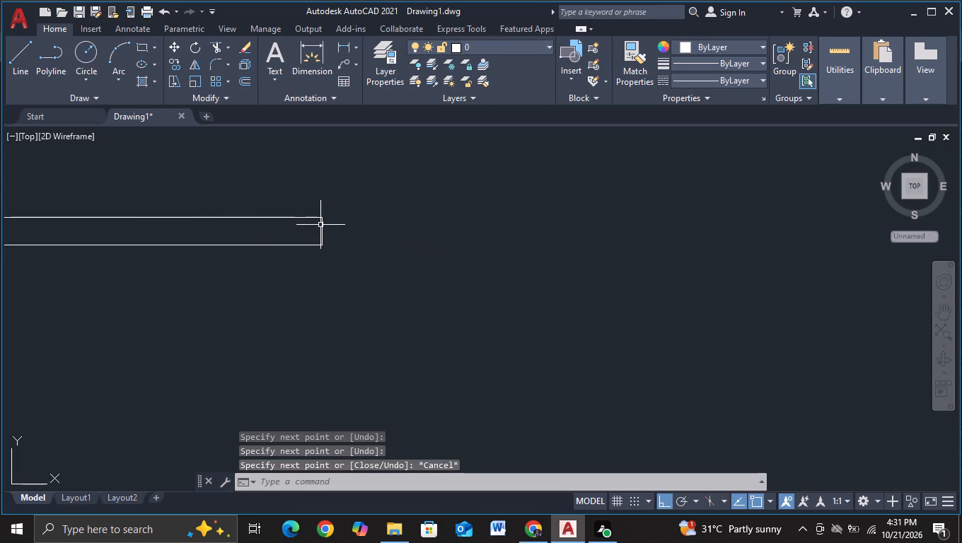
Trim the first bar's new lower line where it overhangs inside the middle rectangle's right border.
scroll(301, 216, down, 3)
middle_drag(263, 287, 665, 250)
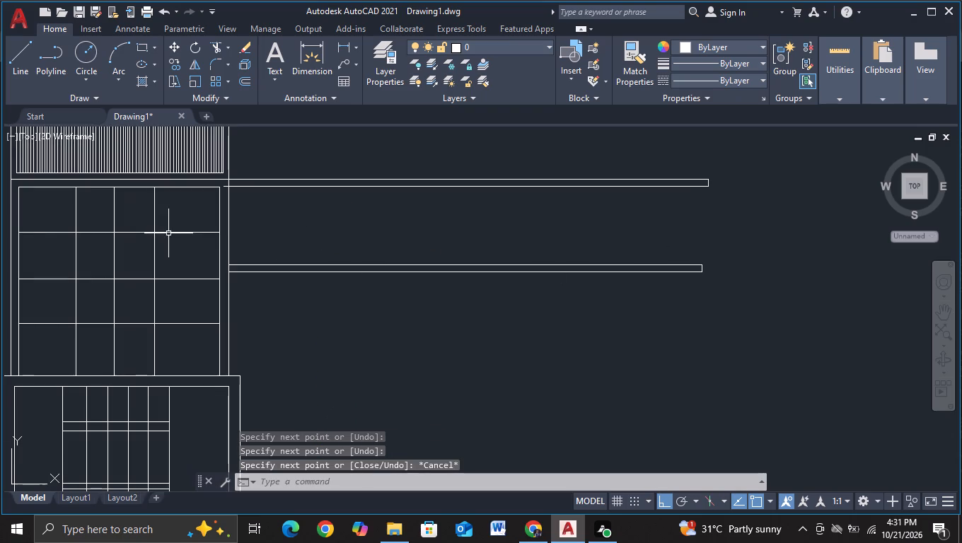
click(219, 45)
scroll(232, 191, up, 1)
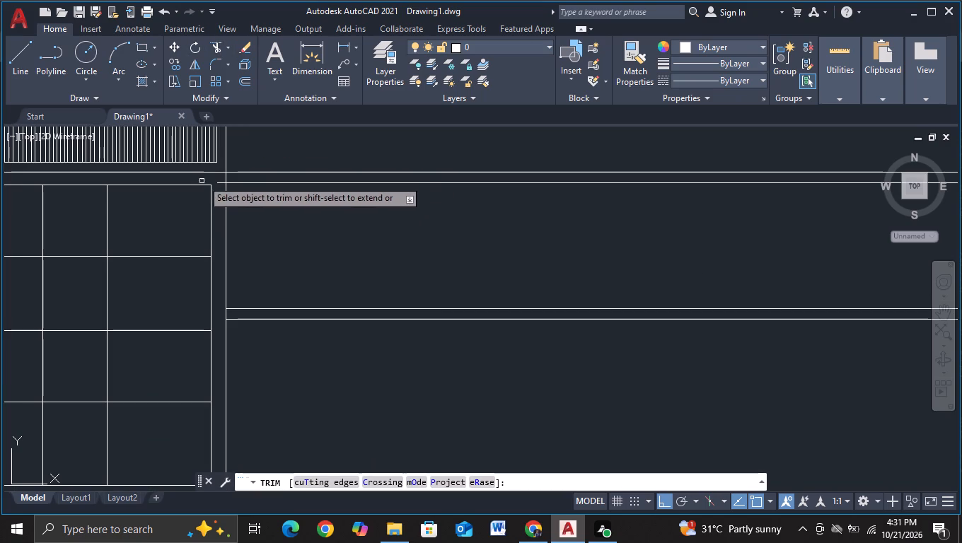
click(216, 185)
scroll(314, 242, down, 2)
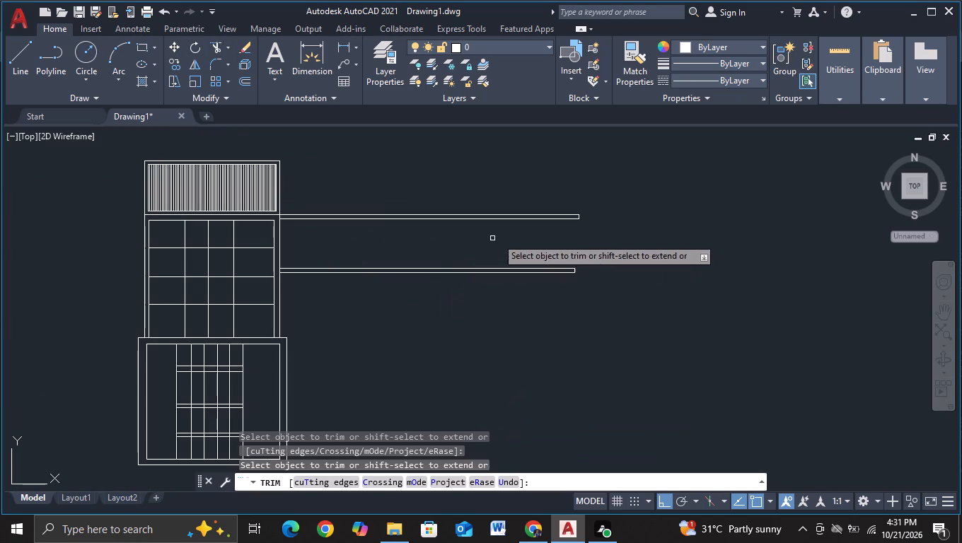
middle_drag(565, 240, 522, 245)
key(Escape)
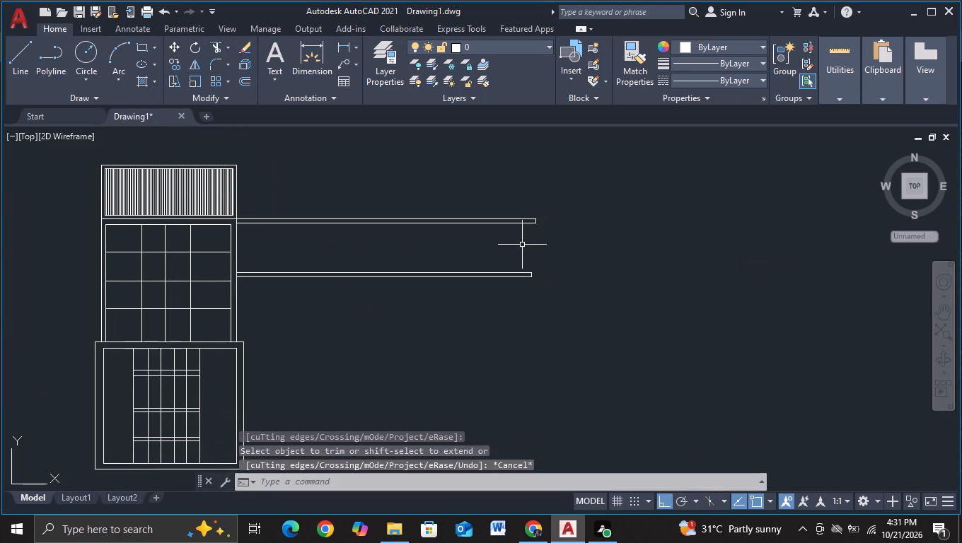
Copy the first bar's lower line to a position above that bar and to one about 449 down, just below the second bar.
click(387, 225)
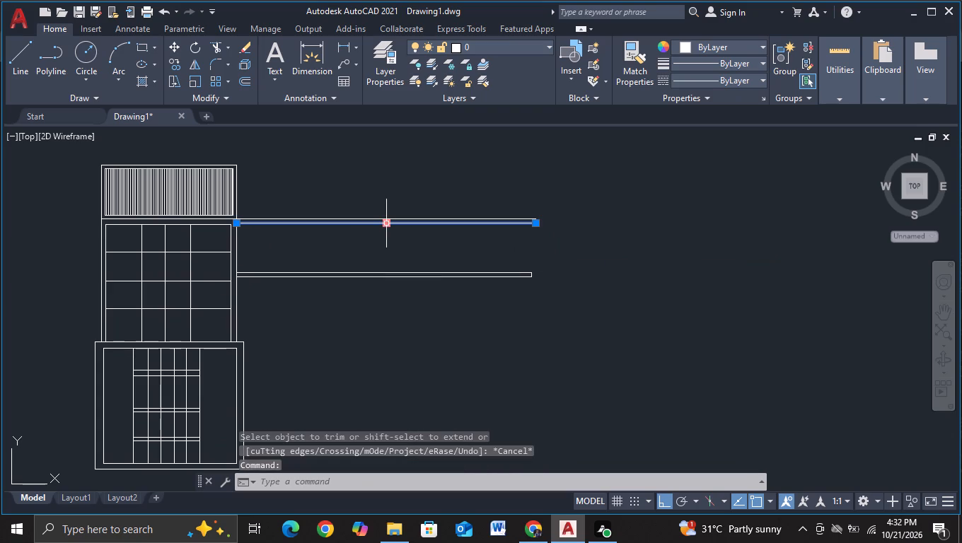
key(c)
click(416, 271)
click(388, 226)
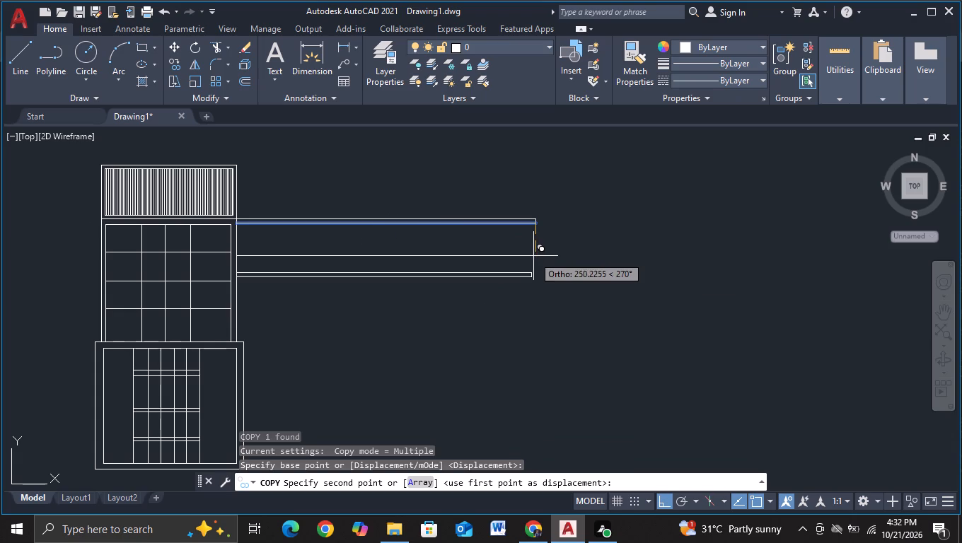
click(538, 205)
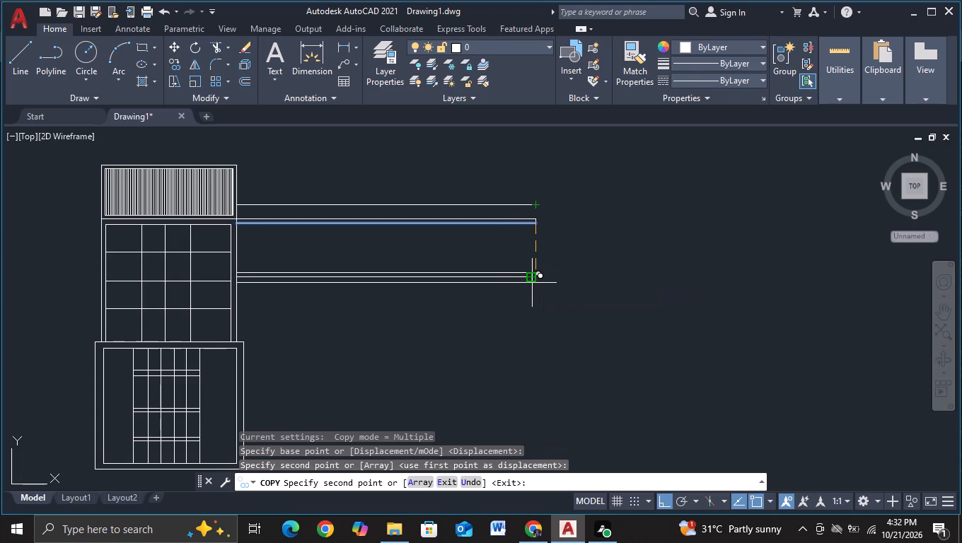
key(F3)
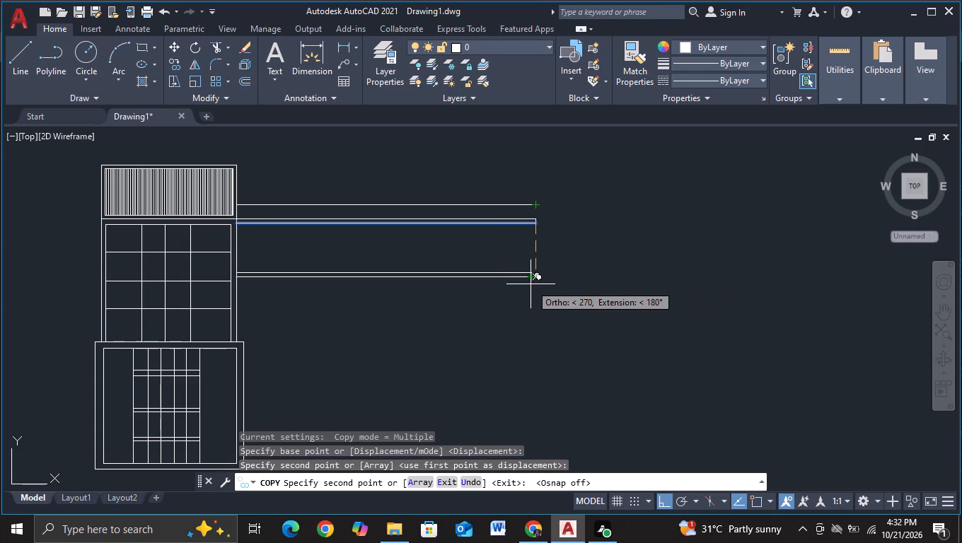
scroll(531, 284, up, 2)
click(527, 277)
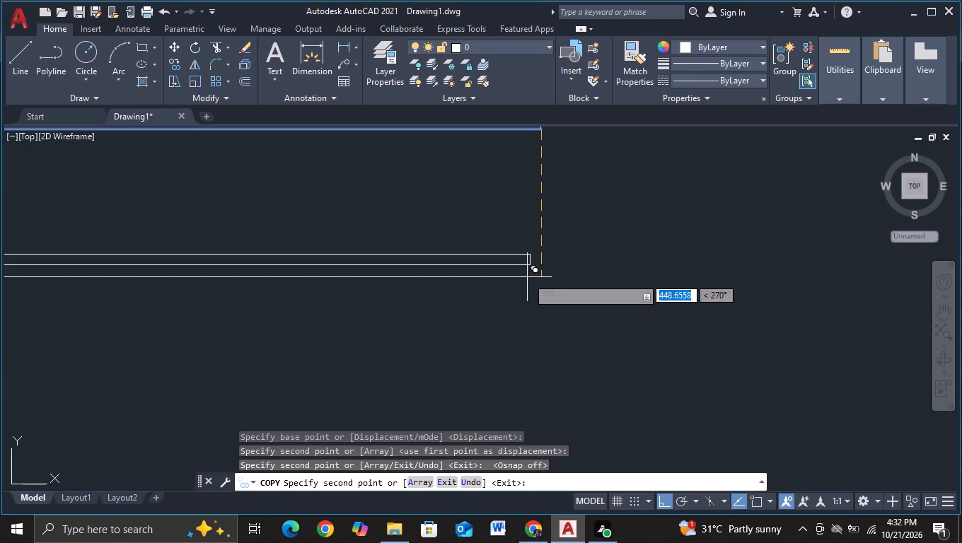
key(Escape)
scroll(527, 277, down, 3)
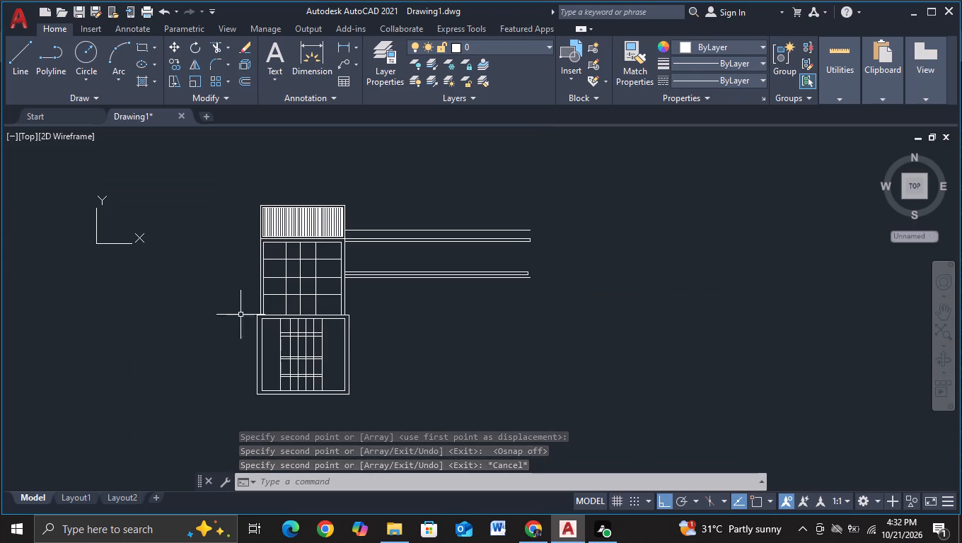
With ortho off, draw a diagonal about 483 long at 51° from the second bar's upper-left corner up to the first bar's lower line.
click(27, 69)
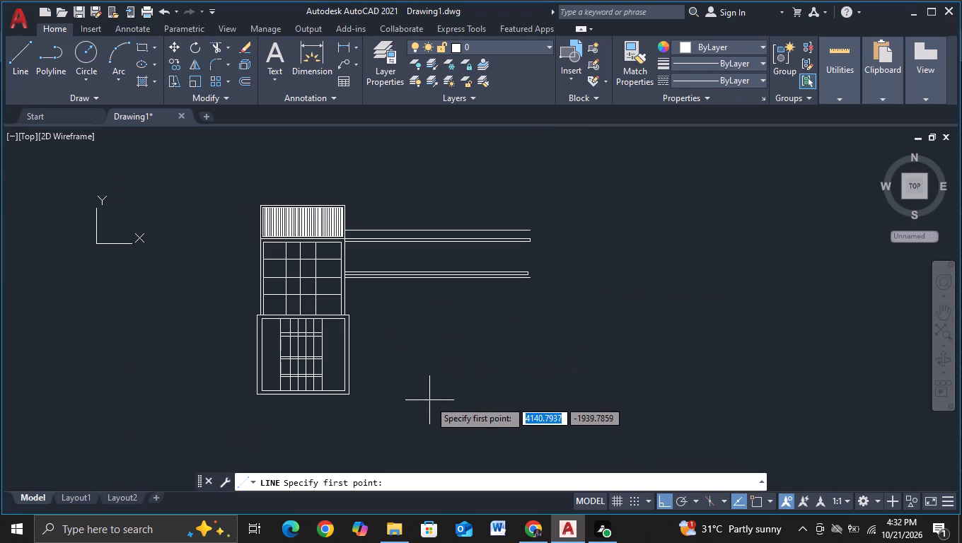
scroll(429, 400, up, 2)
middle_drag(364, 325, 368, 474)
middle_drag(270, 292, 279, 389)
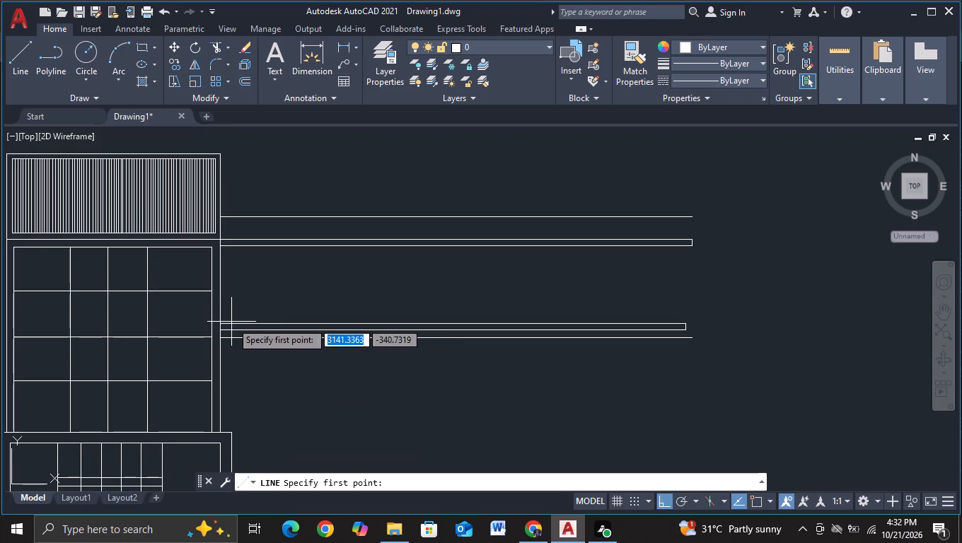
key(F3)
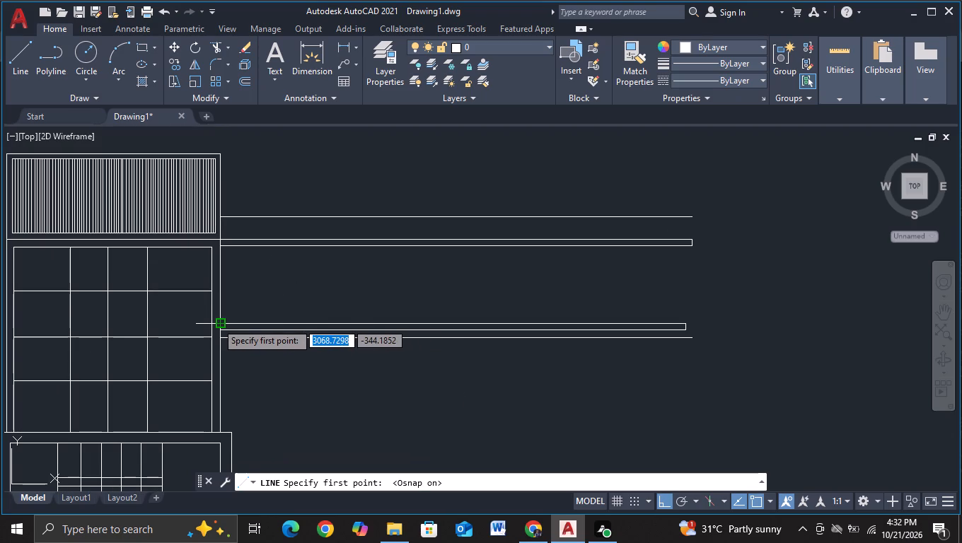
click(216, 322)
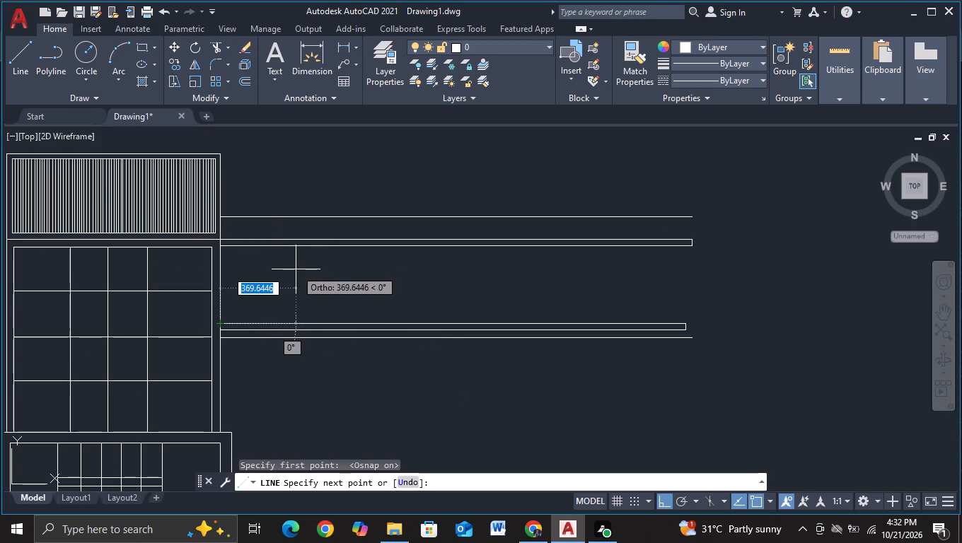
key(F8)
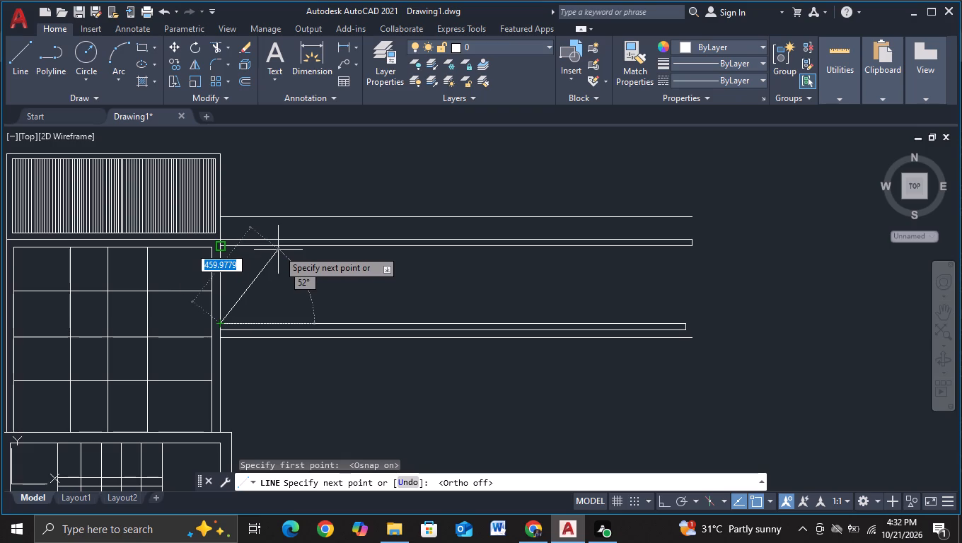
scroll(278, 250, up, 2)
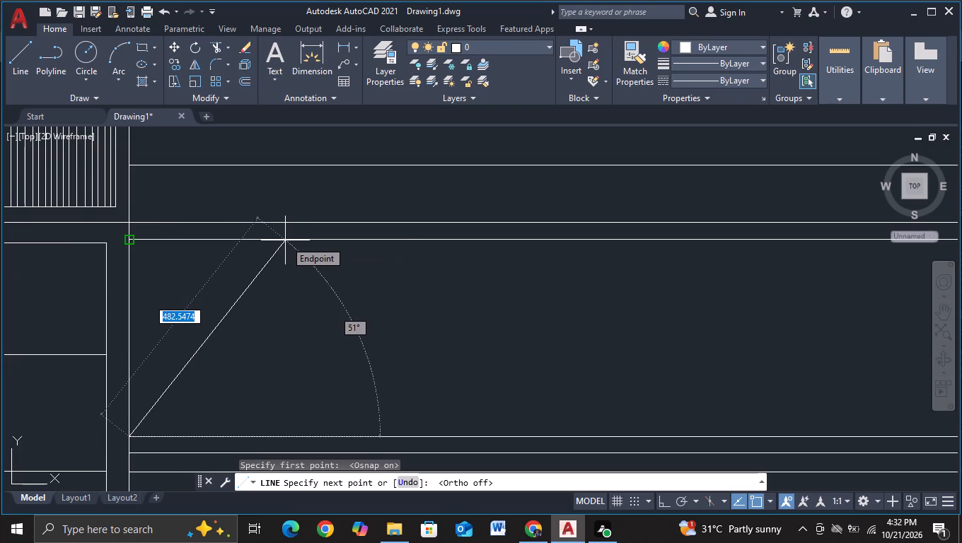
key(F3)
click(285, 240)
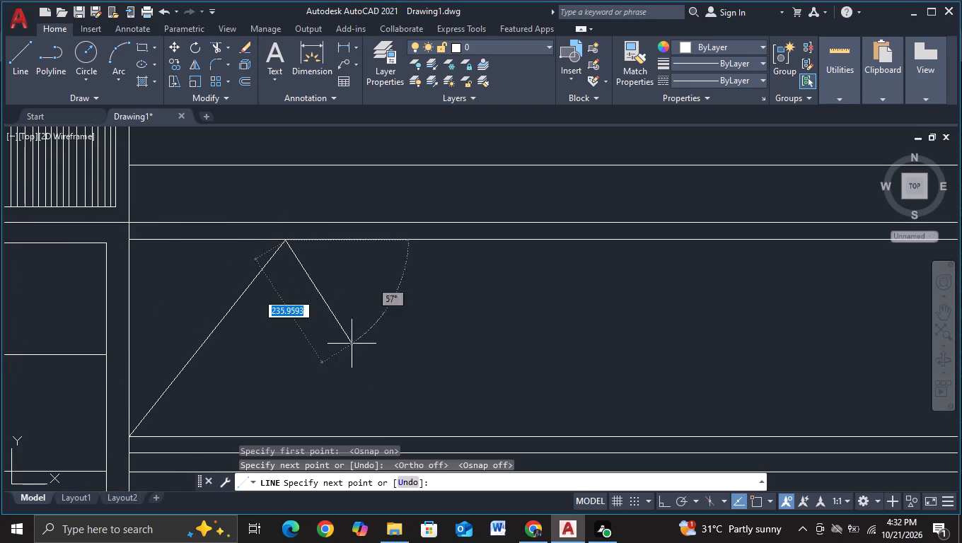
Continue the zigzag with a diagonal sloping down about 54° to the second bar's top line.
middle_drag(393, 391, 326, 305)
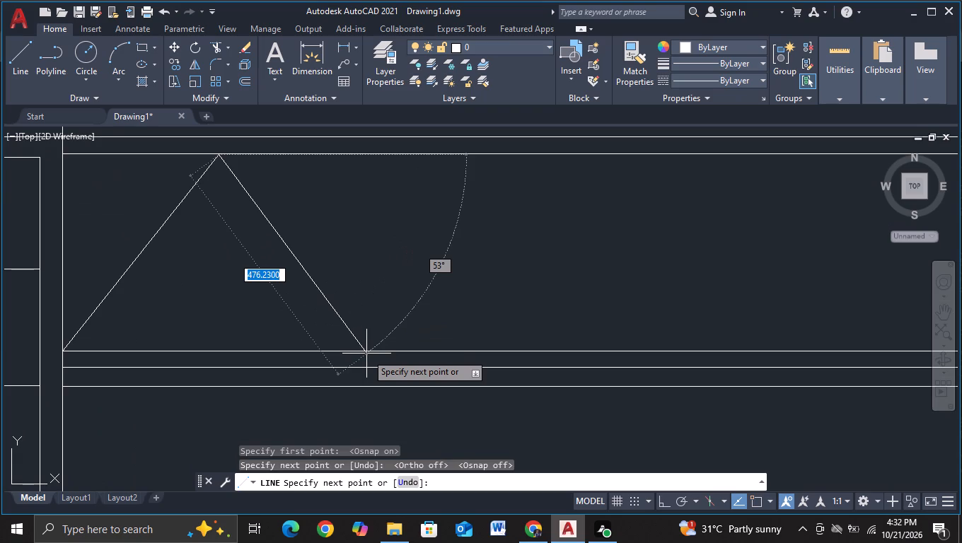
scroll(360, 354, up, 1)
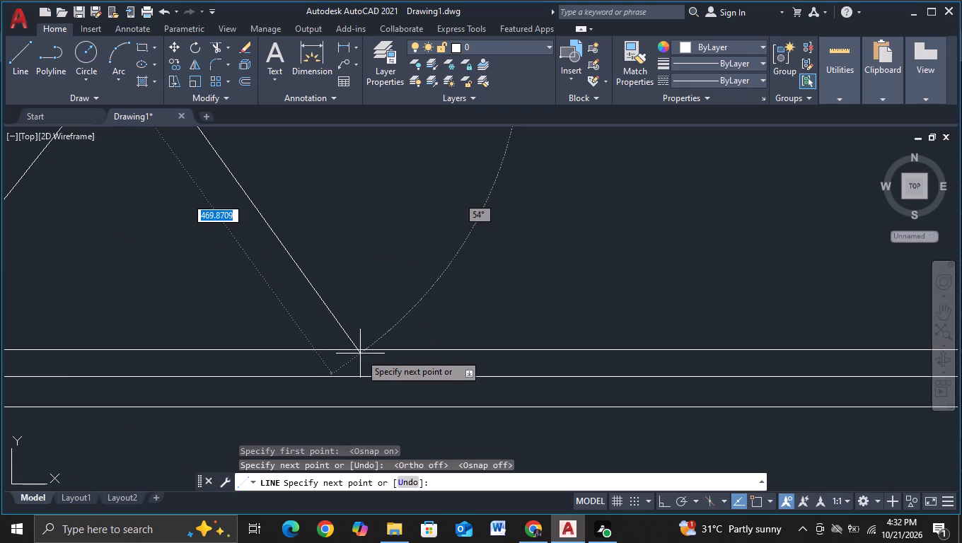
click(357, 349)
Continue the zigzag with a diagonal about 435 long at 61° up to the first bar and one about 442 long down at 60°.
middle_drag(449, 245, 367, 268)
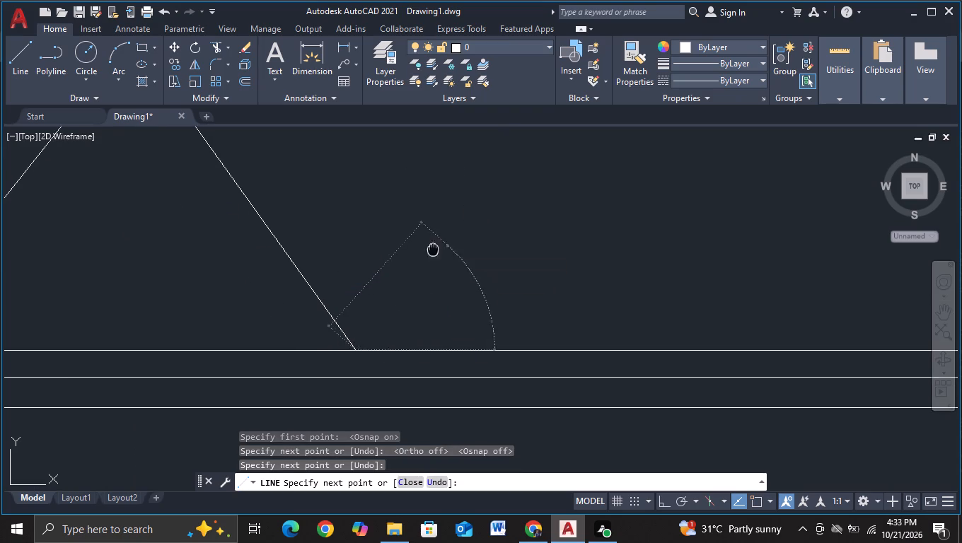
middle_drag(367, 268, 93, 358)
scroll(100, 353, down, 2)
middle_drag(113, 346, 250, 276)
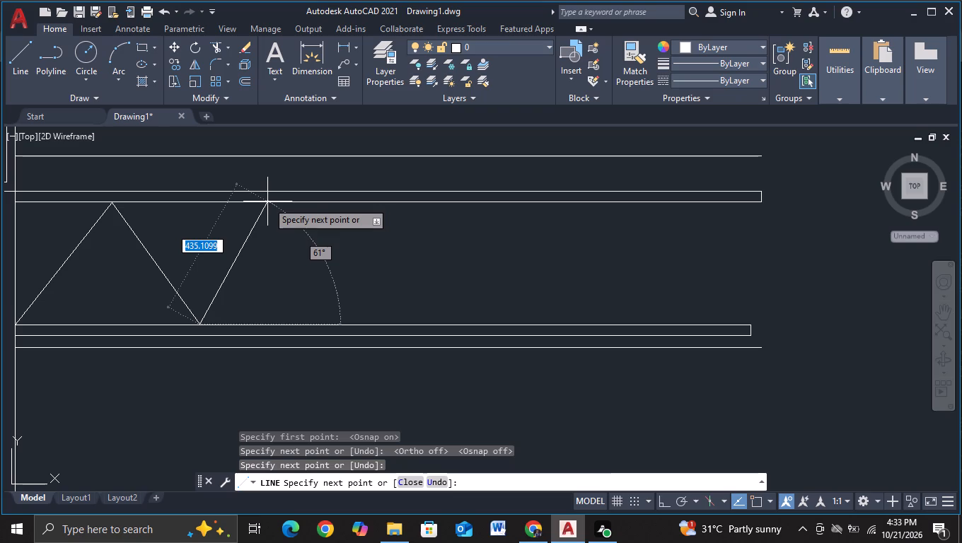
click(267, 202)
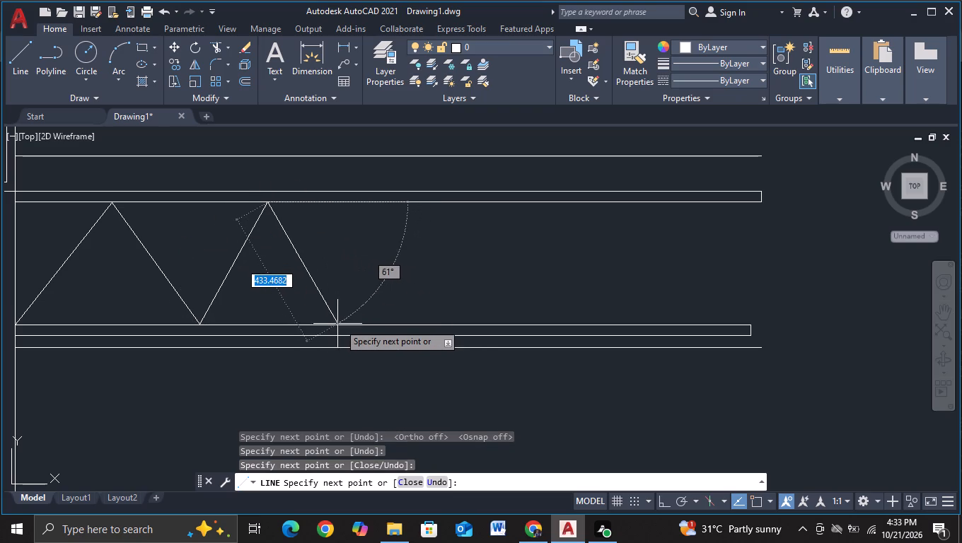
scroll(342, 322, up, 2)
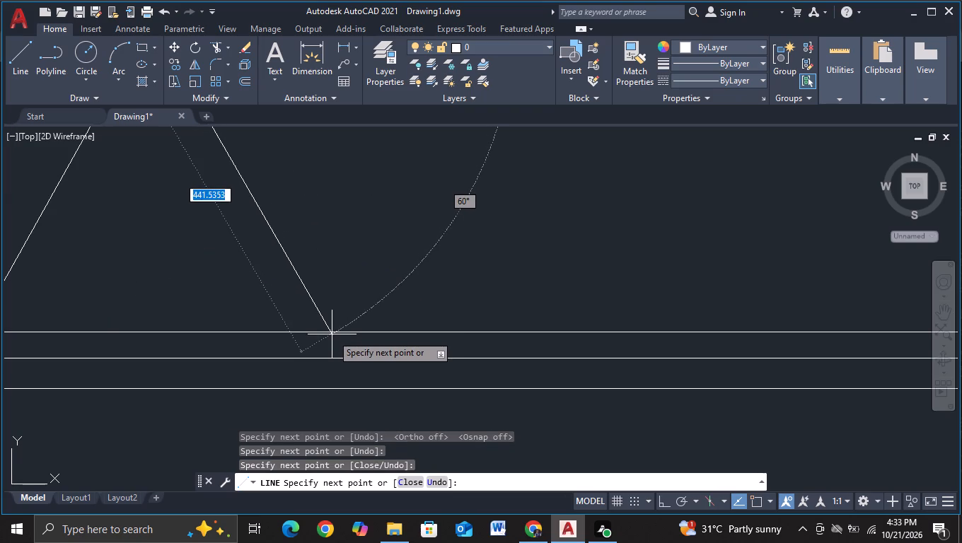
click(332, 333)
Extend the zigzag with seven more alternating diagonals at about 62–69° between the bars, ending at the first bar's lower line near its right end.
scroll(388, 267, down, 2)
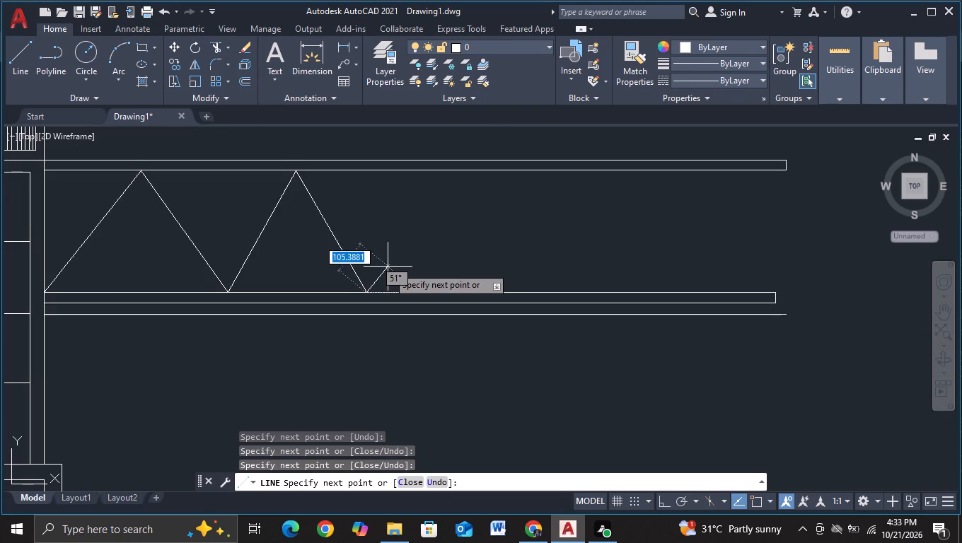
middle_drag(388, 267, 278, 363)
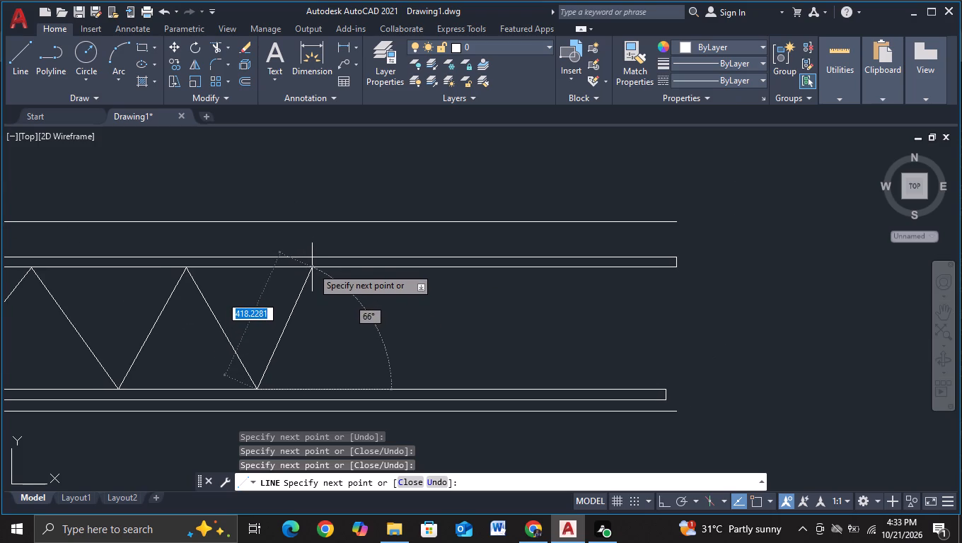
click(312, 267)
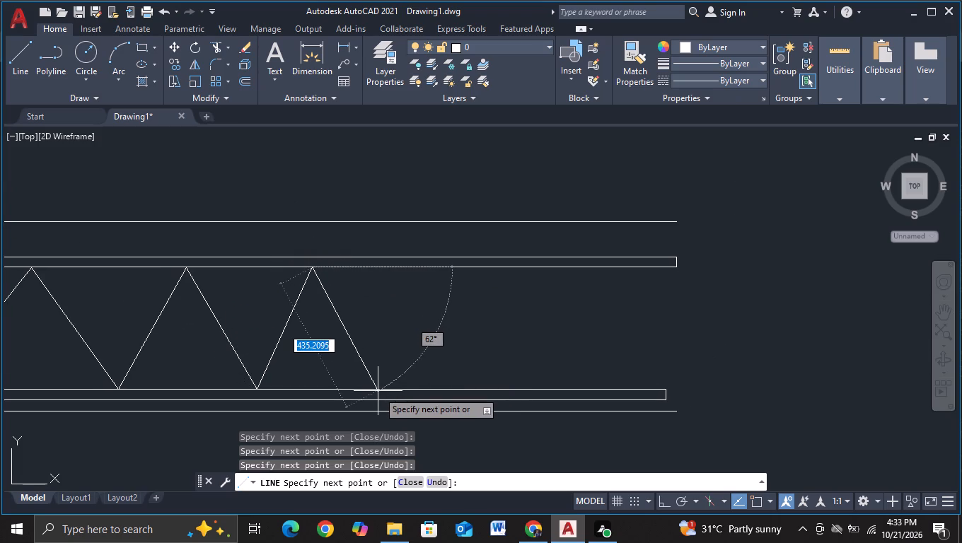
click(378, 390)
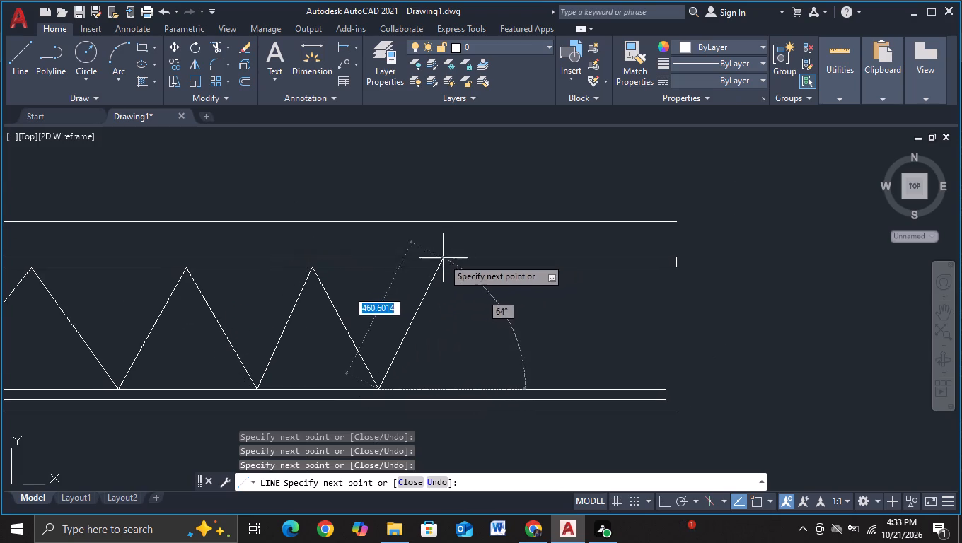
click(433, 267)
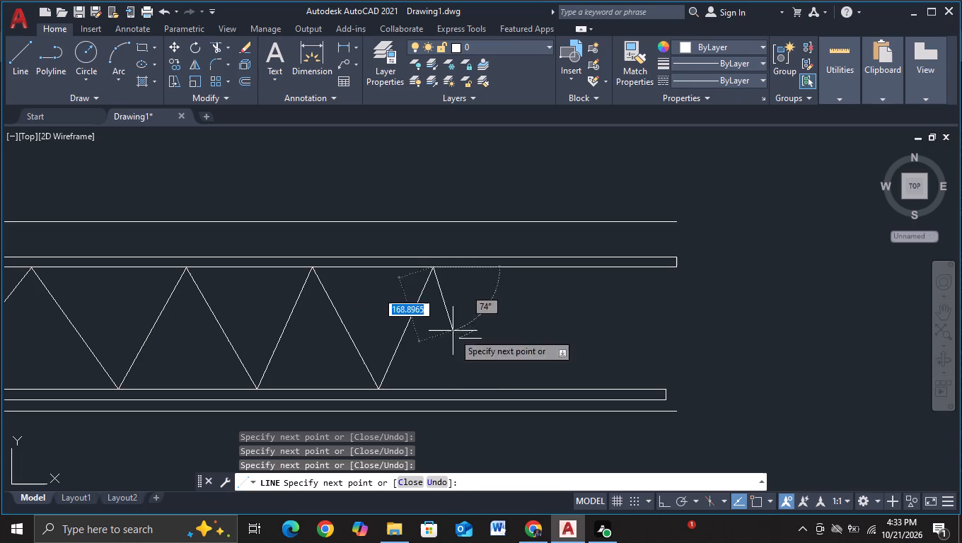
click(492, 390)
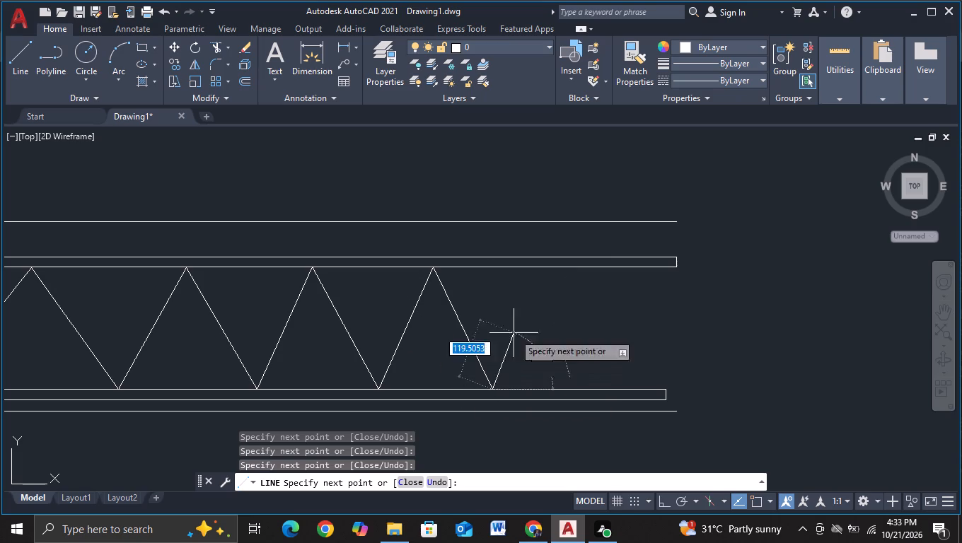
click(545, 268)
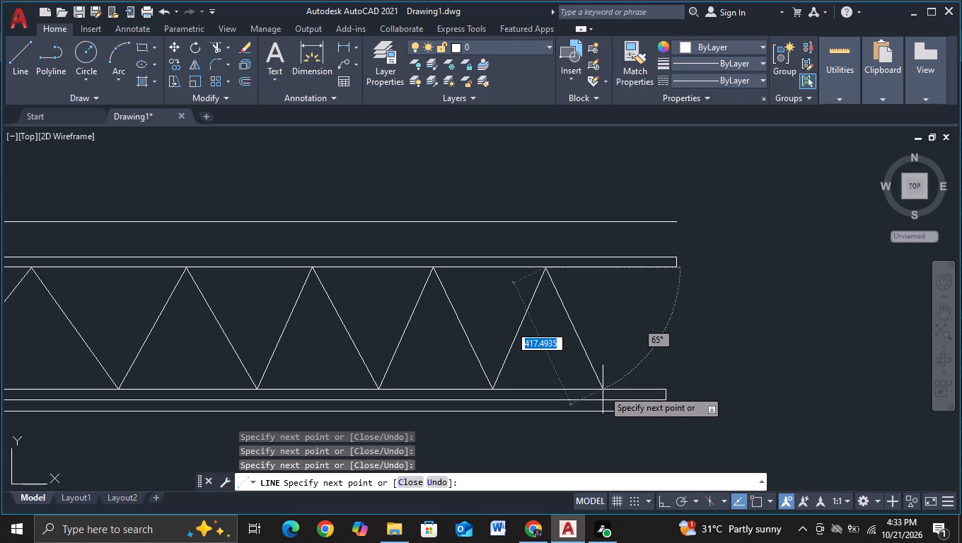
click(603, 390)
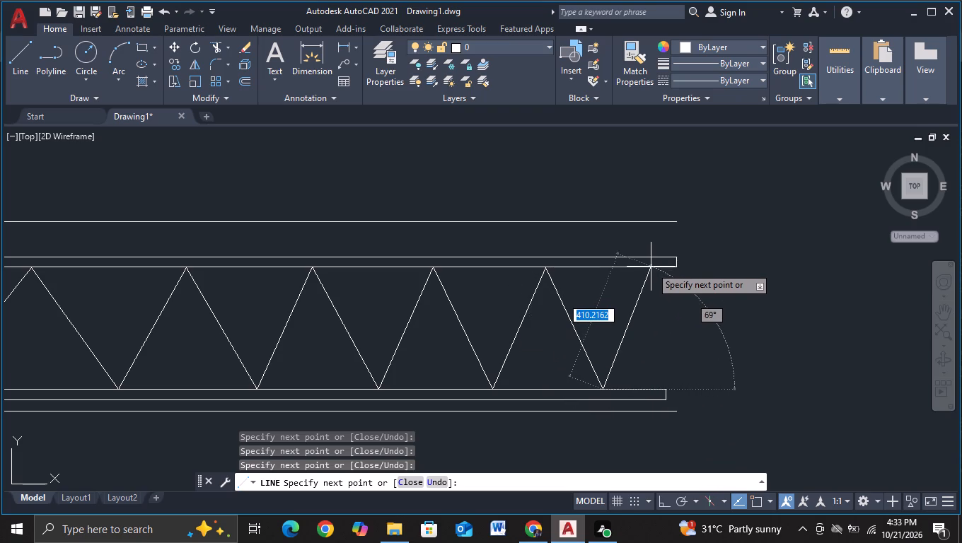
click(650, 267)
key(Escape)
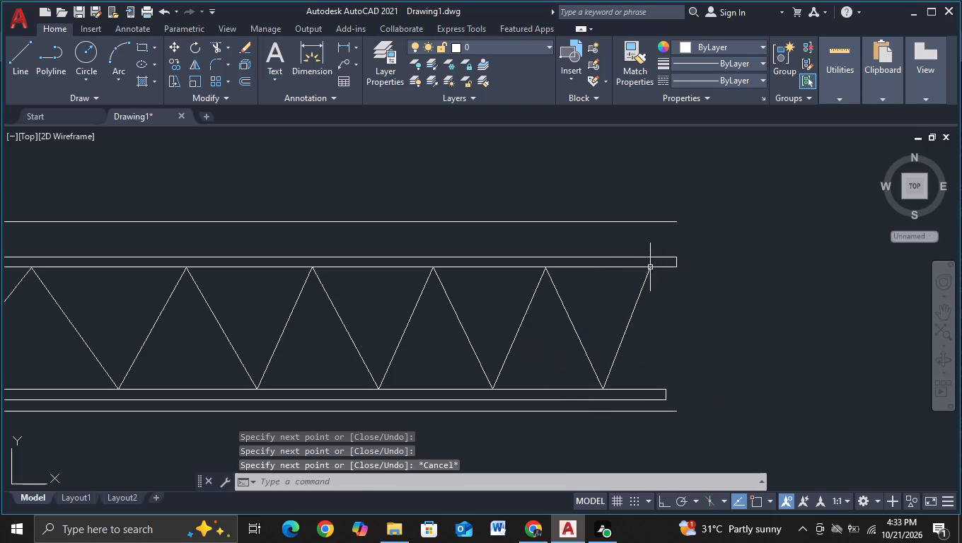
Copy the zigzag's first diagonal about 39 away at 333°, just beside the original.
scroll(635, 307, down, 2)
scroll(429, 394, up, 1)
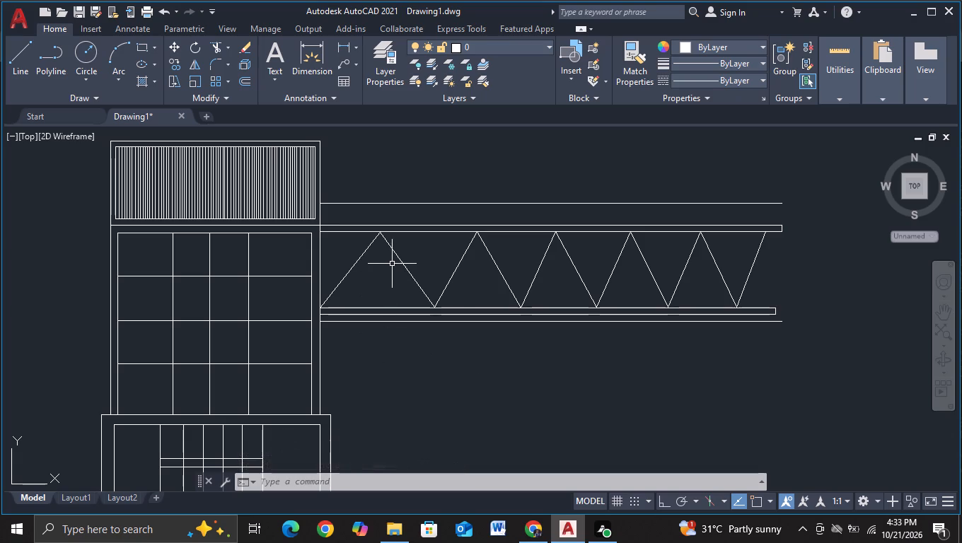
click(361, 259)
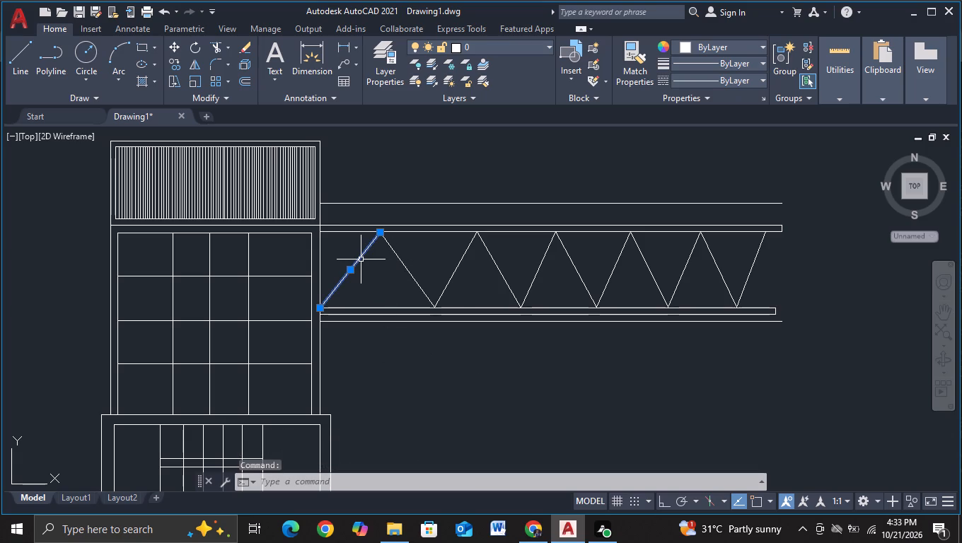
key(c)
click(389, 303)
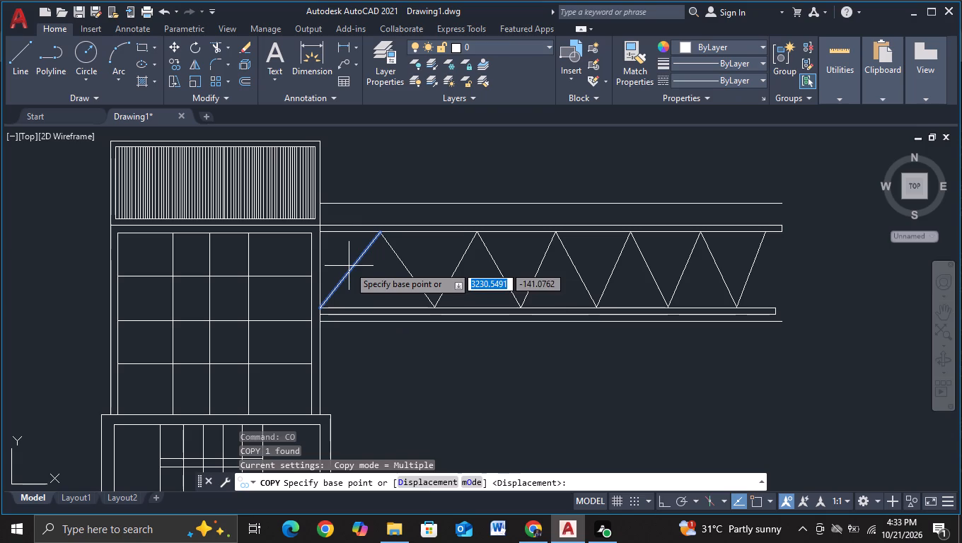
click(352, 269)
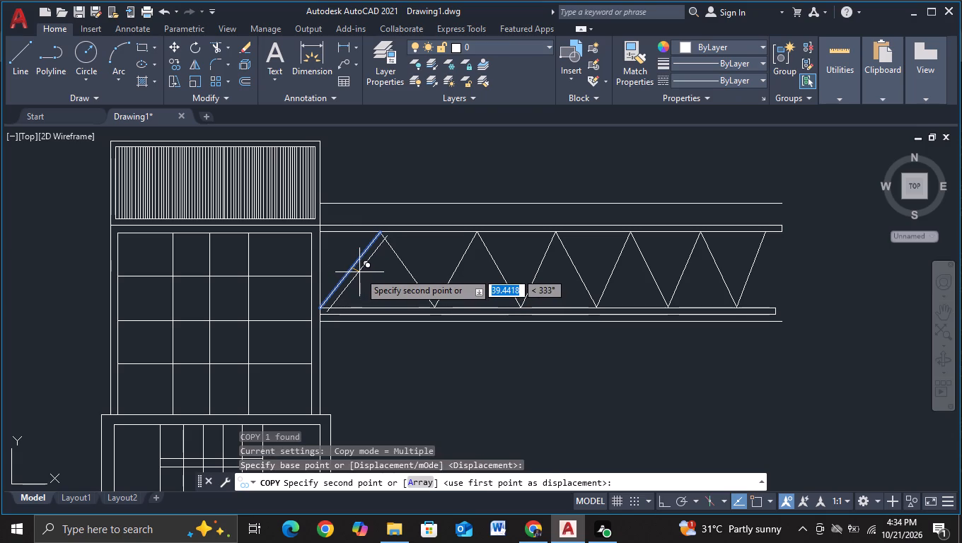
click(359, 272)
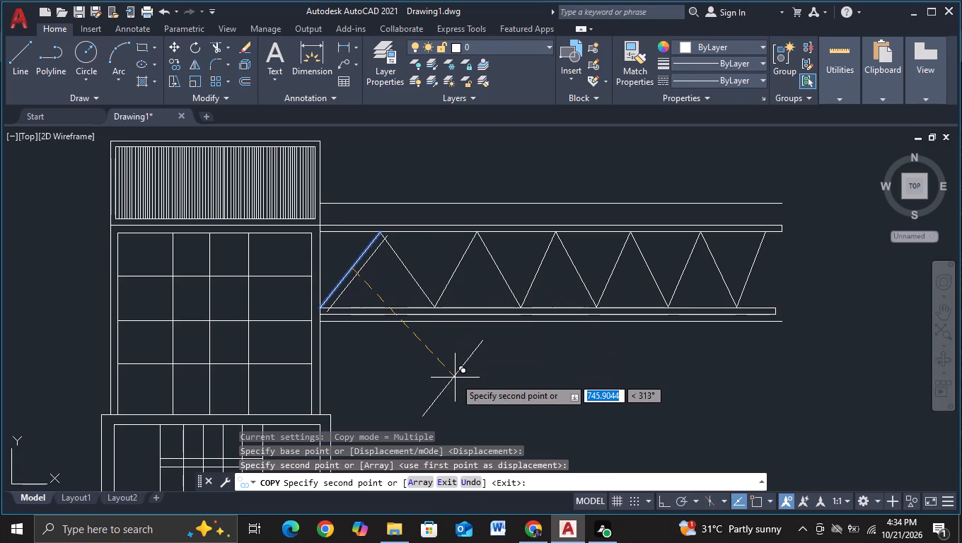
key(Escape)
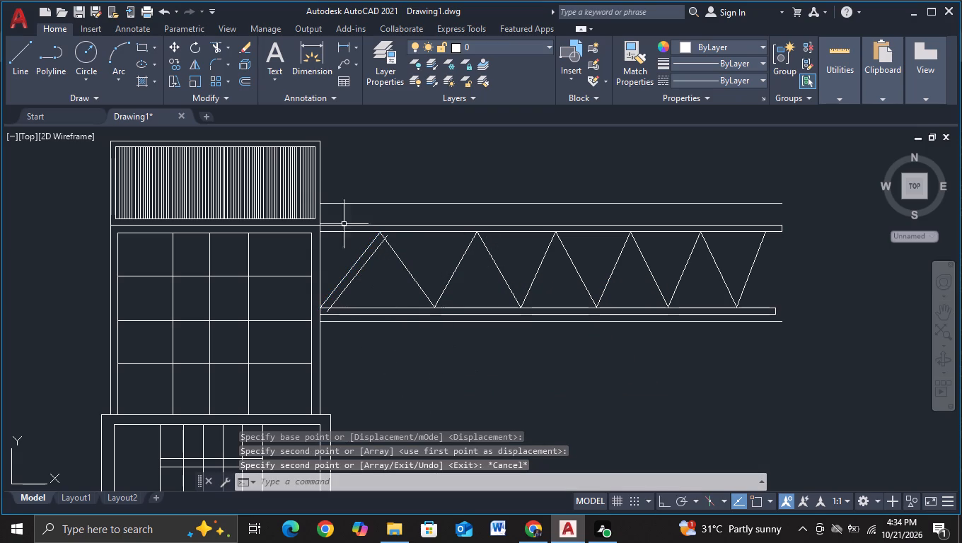
Trim away the zigzag's first two diagonals and the parallel copy, including the leftover stubs at both bars.
click(213, 42)
drag(426, 266, 376, 271)
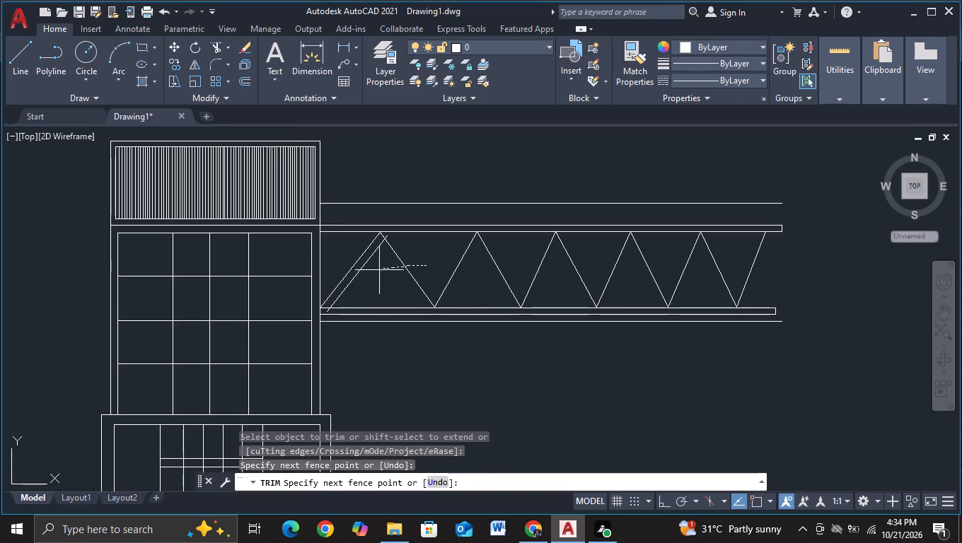
drag(376, 271, 345, 270)
scroll(344, 298, up, 1)
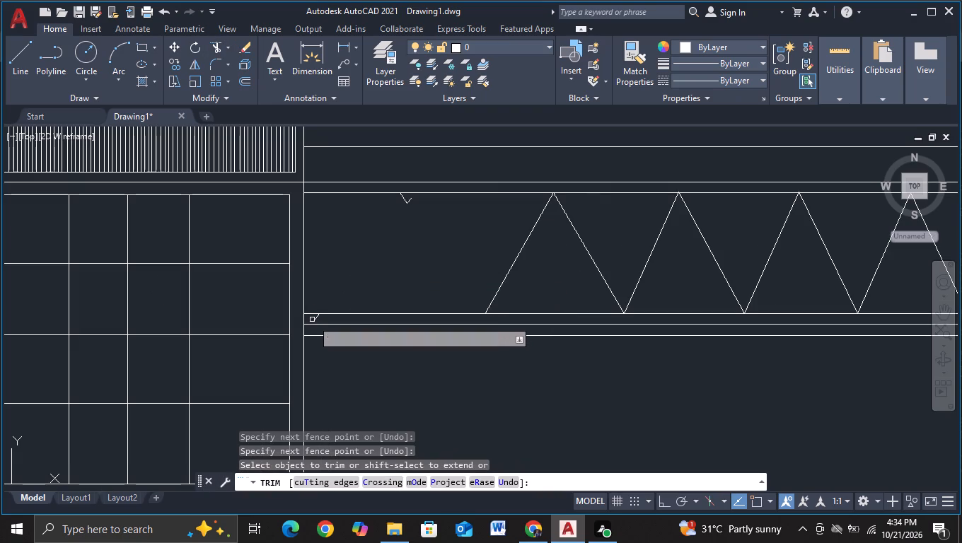
click(314, 318)
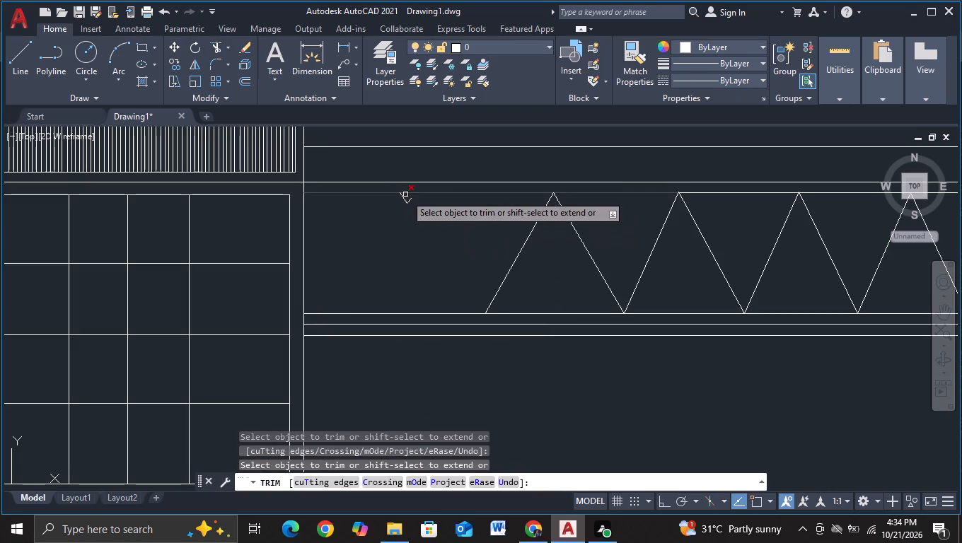
click(403, 197)
click(408, 202)
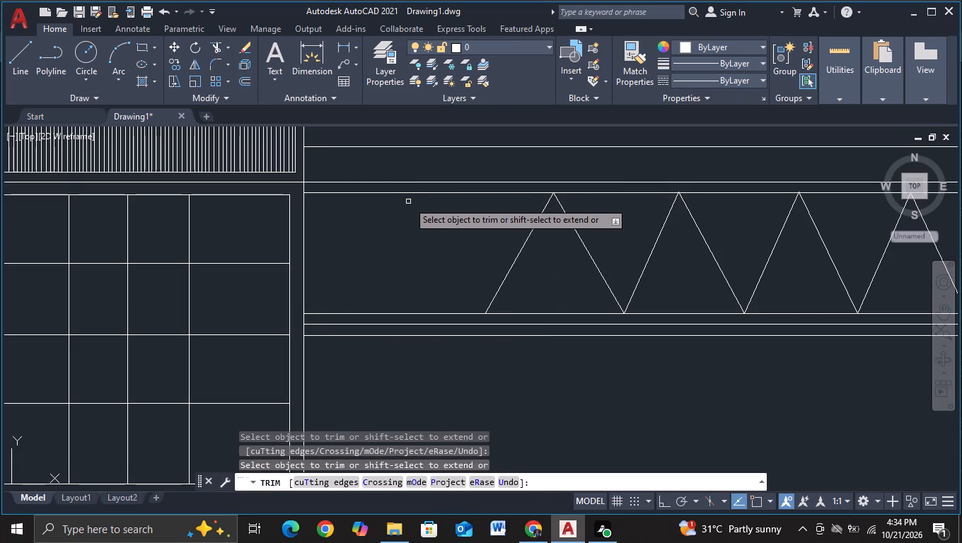
scroll(476, 263, down, 2)
key(Escape)
Move the nine remaining diagonals about 555 left at 179° so the zigzag starts at the middle rectangle's right border.
middle_drag(668, 312, 559, 335)
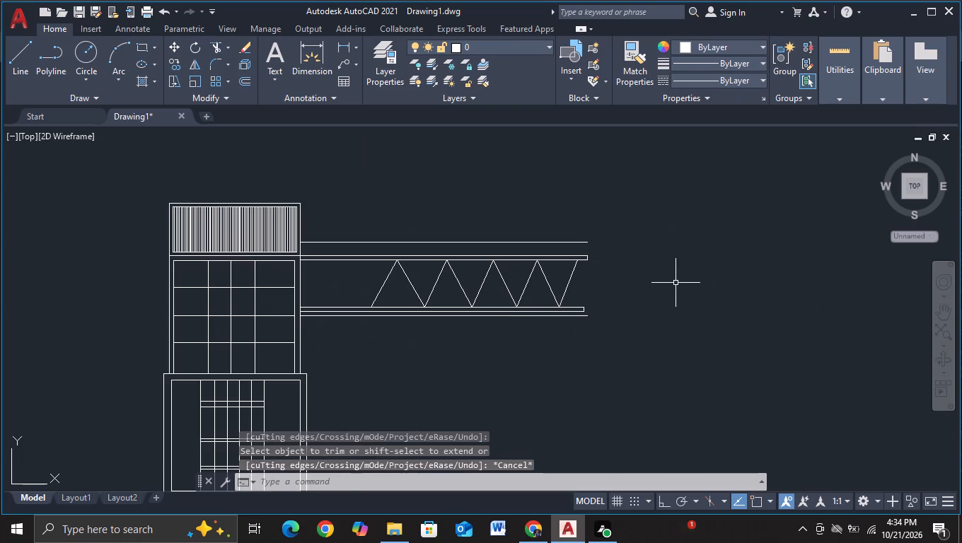
key(Escape)
drag(642, 281, 373, 285)
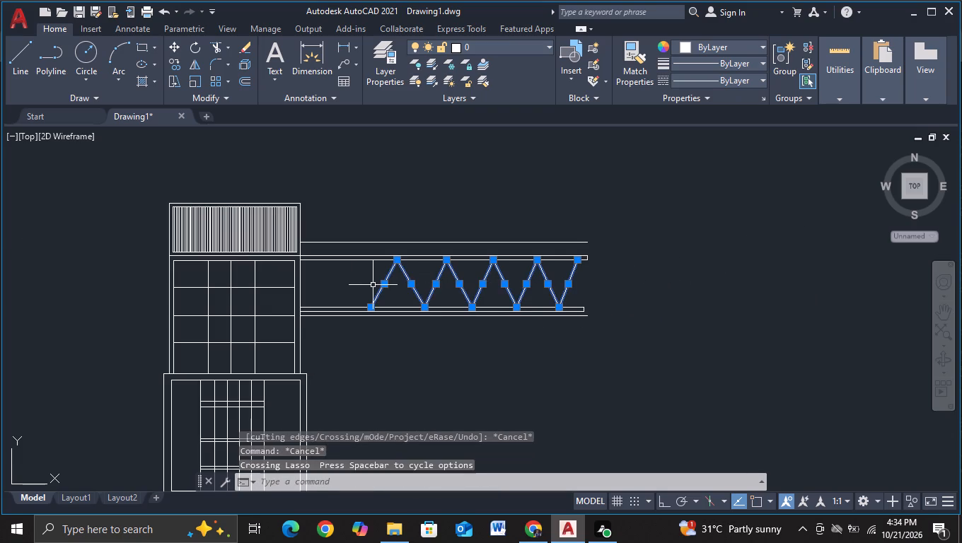
key(m)
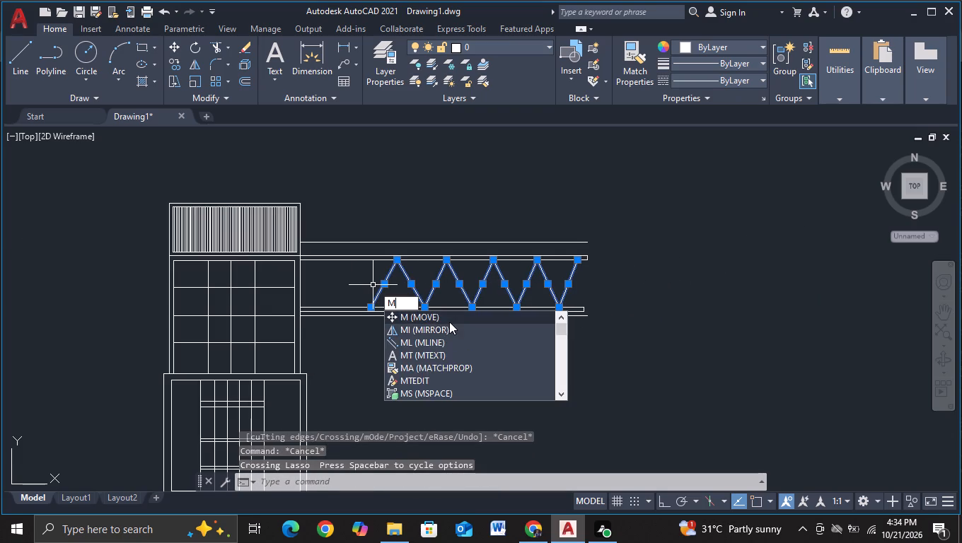
click(449, 322)
click(453, 291)
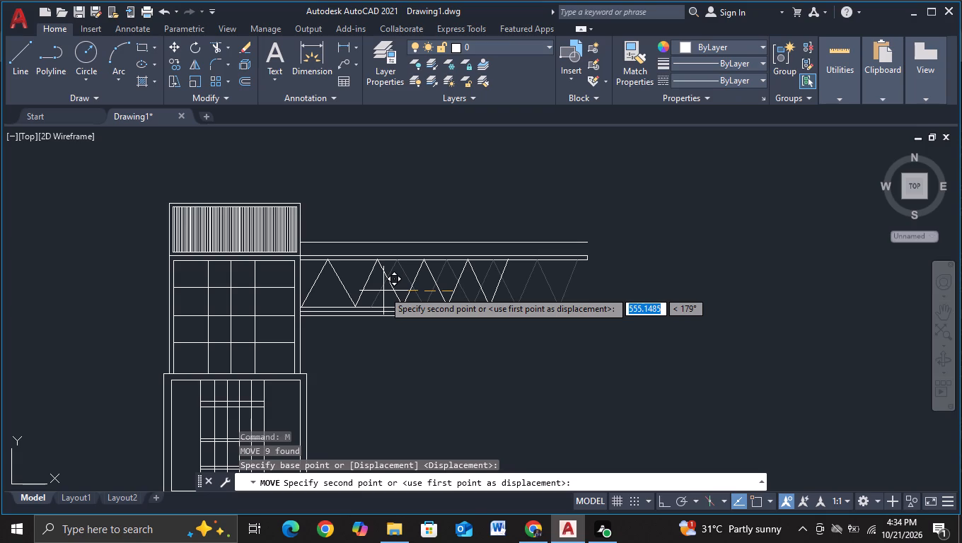
click(383, 291)
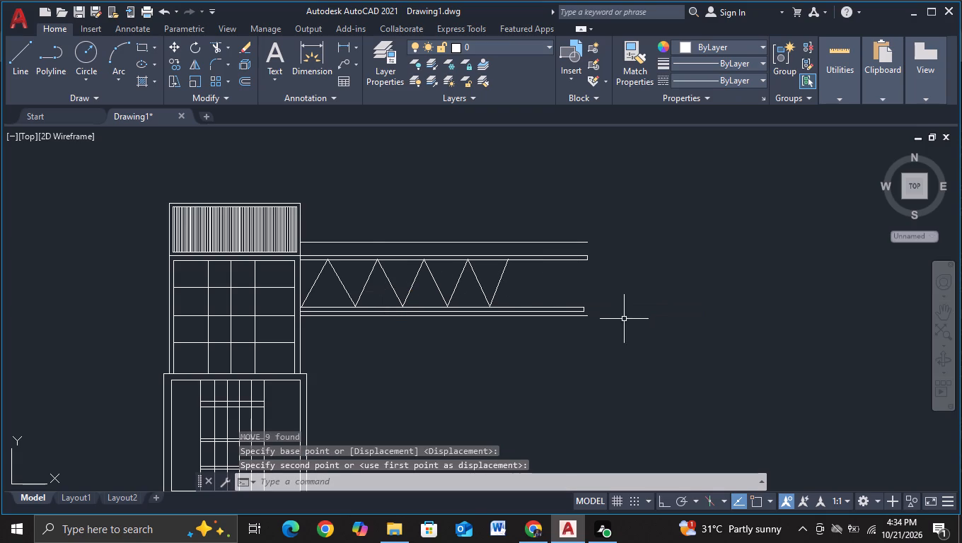
Draw a diagonal from the zigzag's last upper endpoint down to slightly past the second bar's top line, snapping only its start point.
click(12, 74)
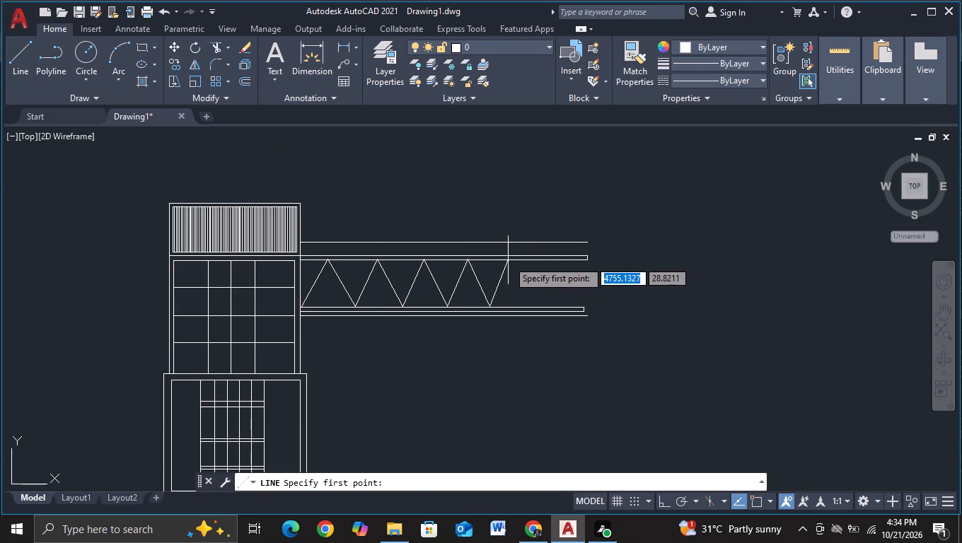
key(F3)
click(508, 260)
scroll(523, 289, up, 1)
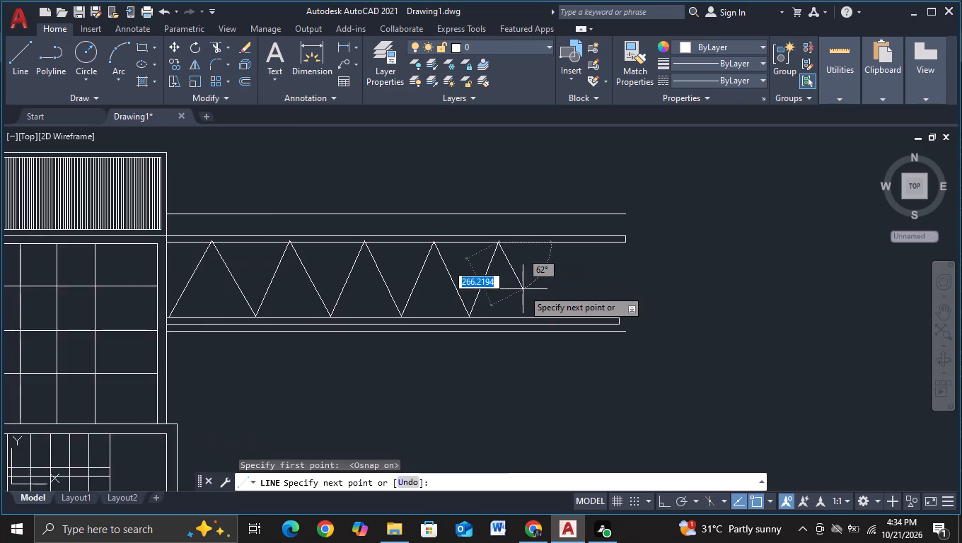
scroll(523, 289, up, 3)
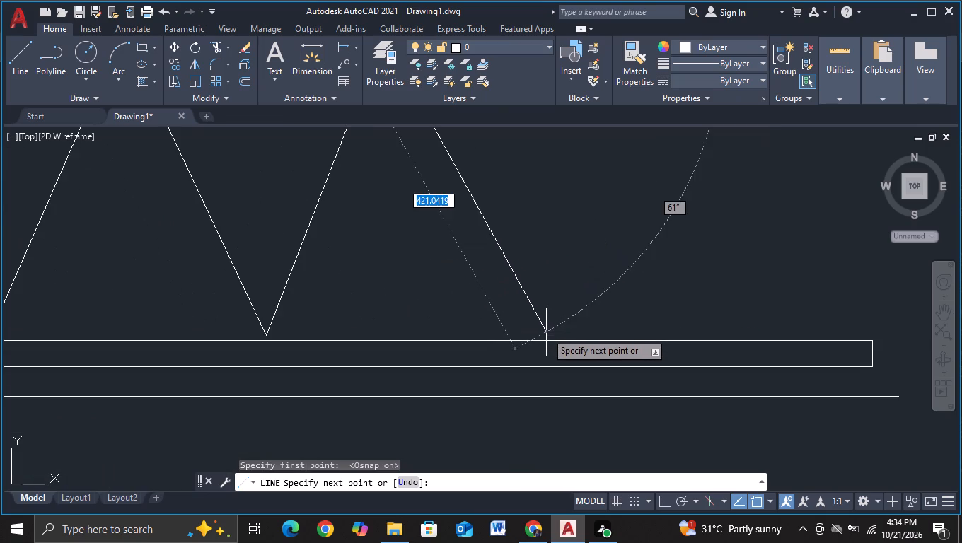
key(F3)
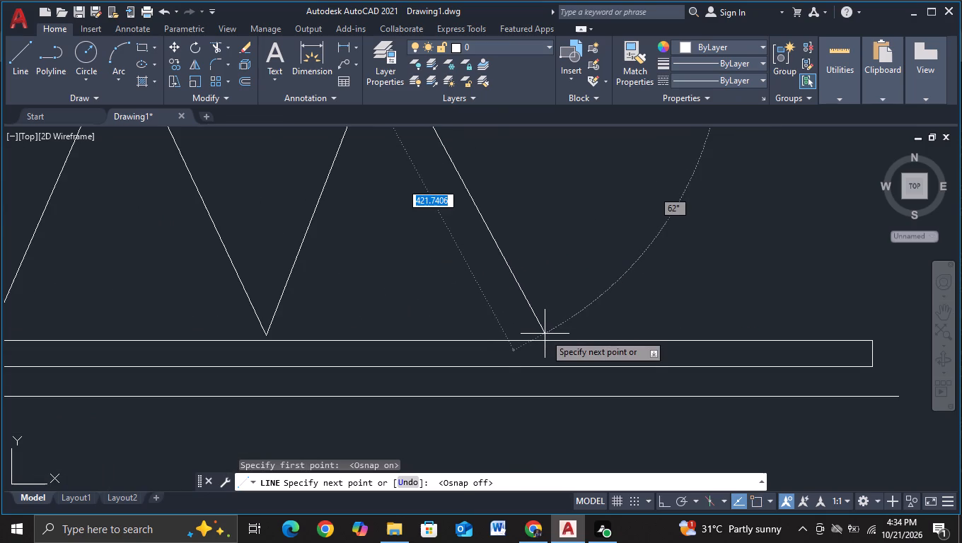
click(540, 348)
key(Escape)
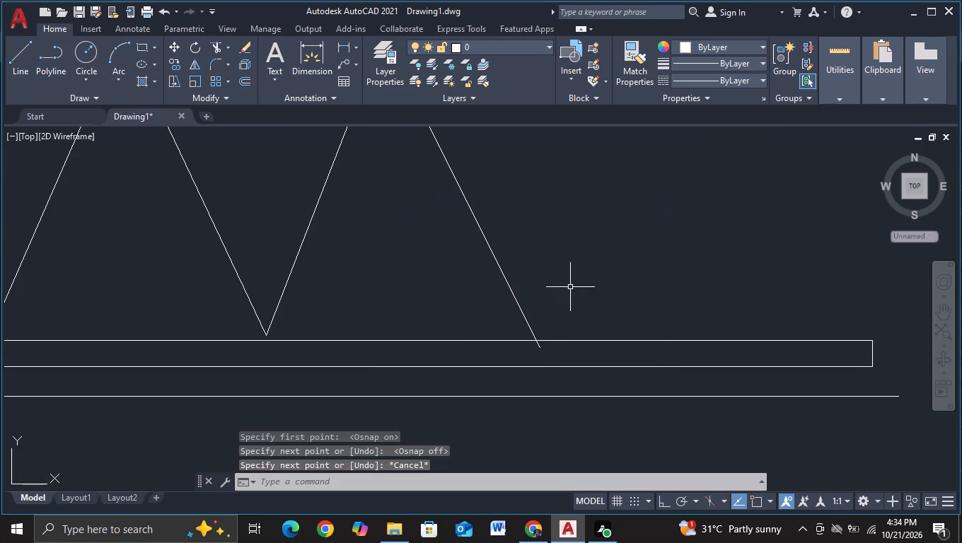
Trim the new diagonal's overhang below the second bar's top line.
click(216, 45)
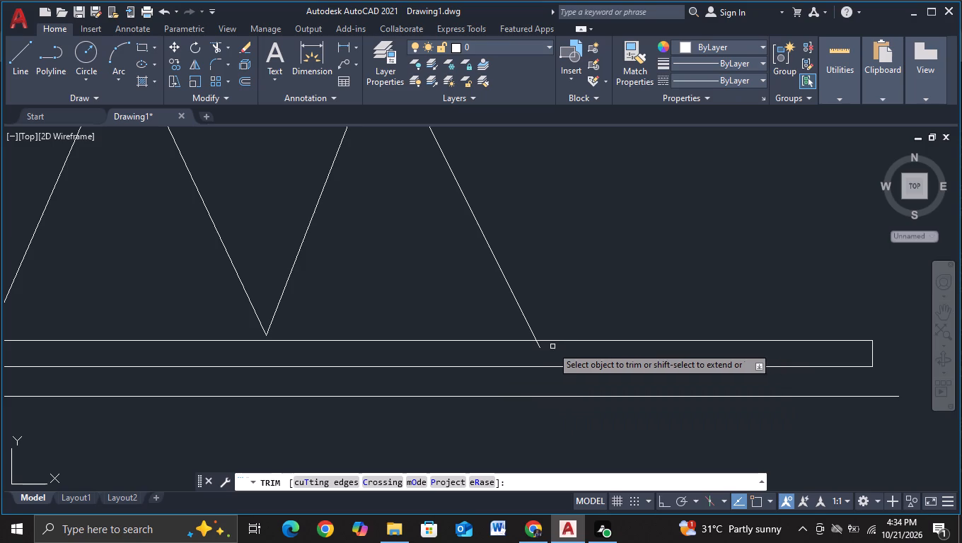
click(538, 347)
scroll(582, 318, down, 2)
middle_drag(613, 293, 603, 292)
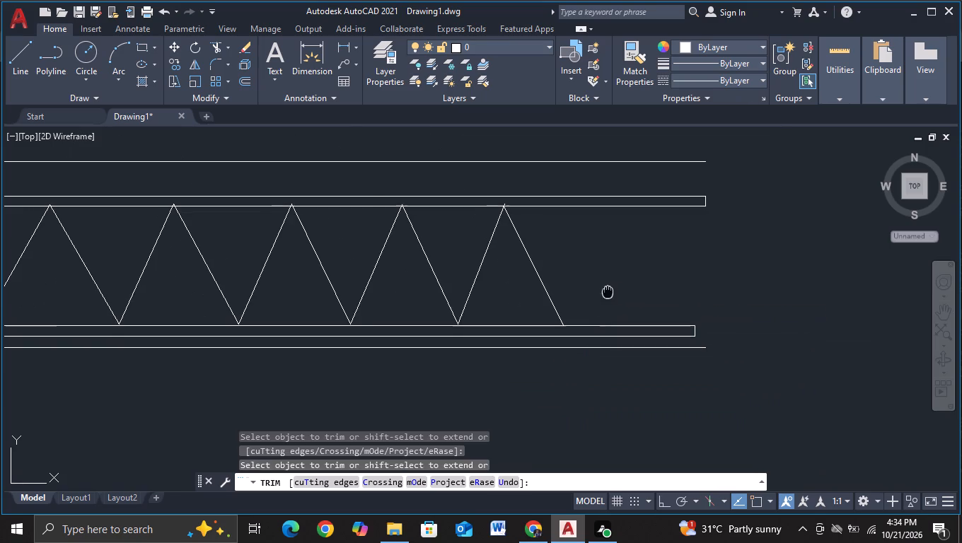
Trim the diagonal tips that project above the upper bar's bottom line at the zigzag's last two peaks.
middle_drag(603, 292, 578, 293)
scroll(480, 229, up, 2)
click(453, 169)
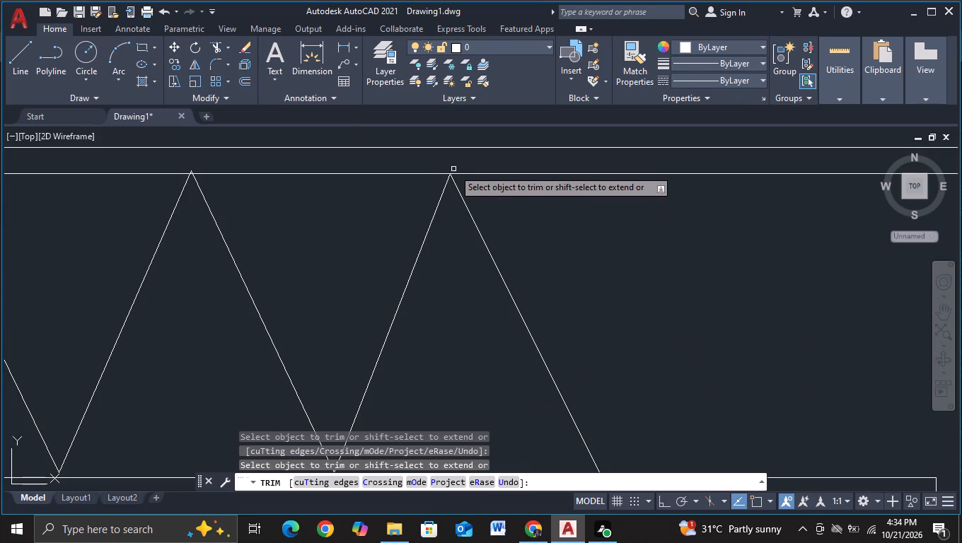
click(192, 170)
scroll(301, 254, down, 2)
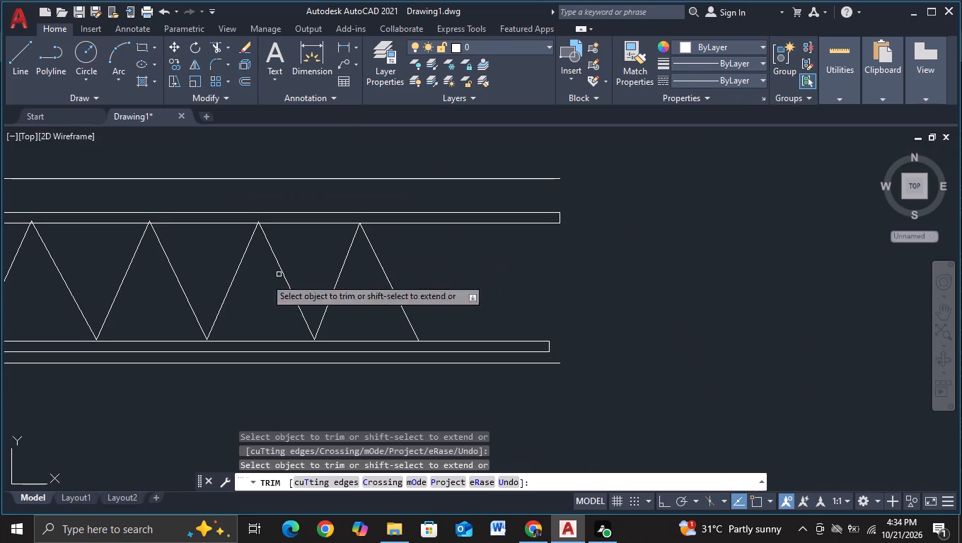
Trim both diagonals' overhangs above the upper bar's bottom line at the zigzag's first two peaks.
middle_drag(166, 284, 444, 269)
scroll(233, 220, up, 2)
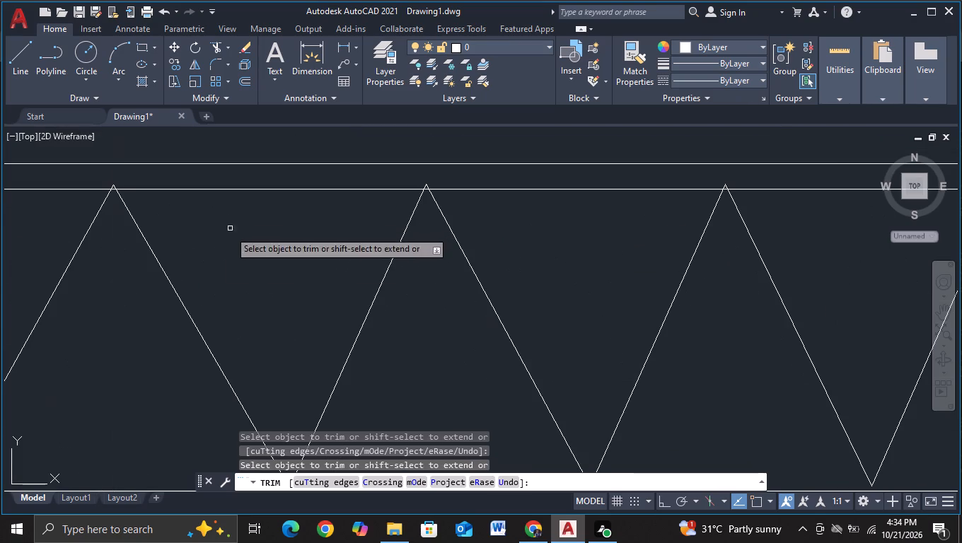
middle_drag(218, 265, 259, 199)
middle_drag(291, 228, 352, 332)
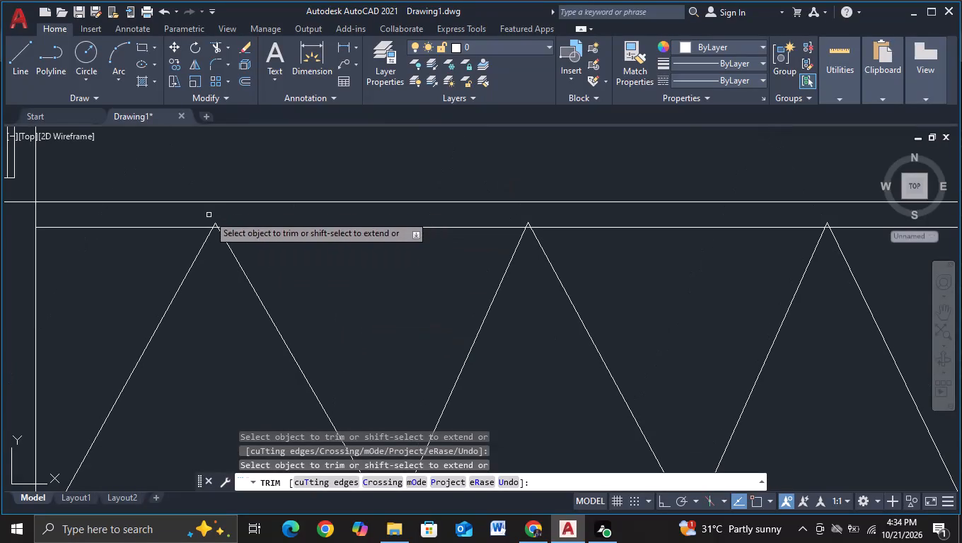
click(215, 223)
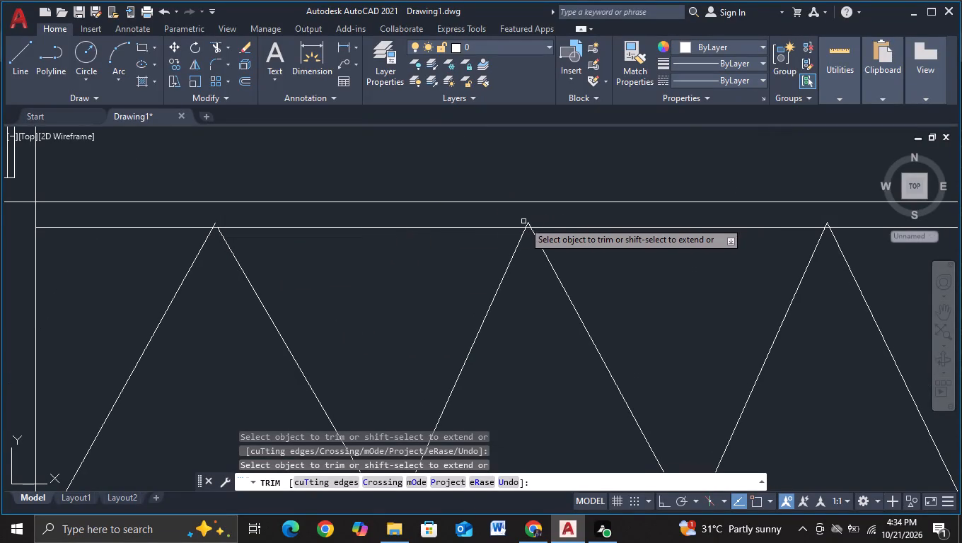
click(529, 222)
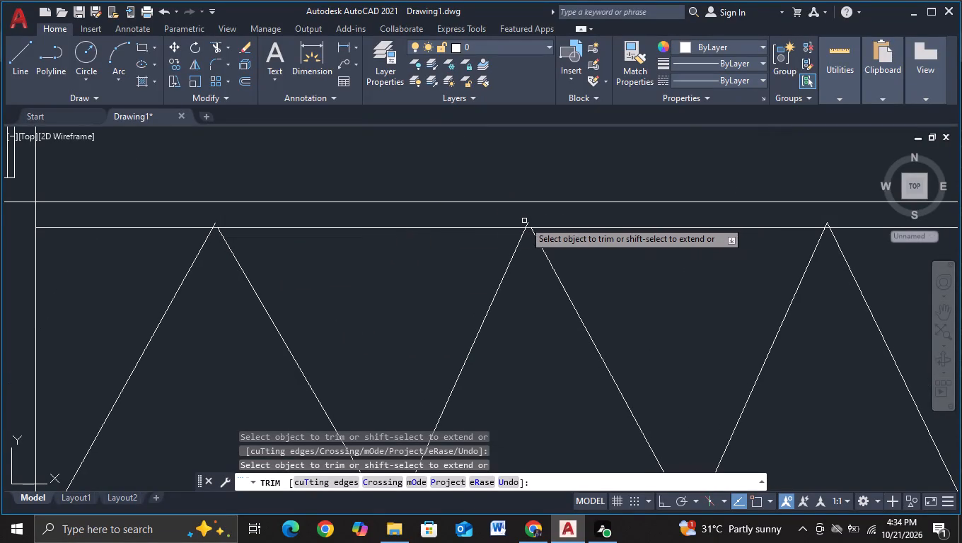
click(528, 221)
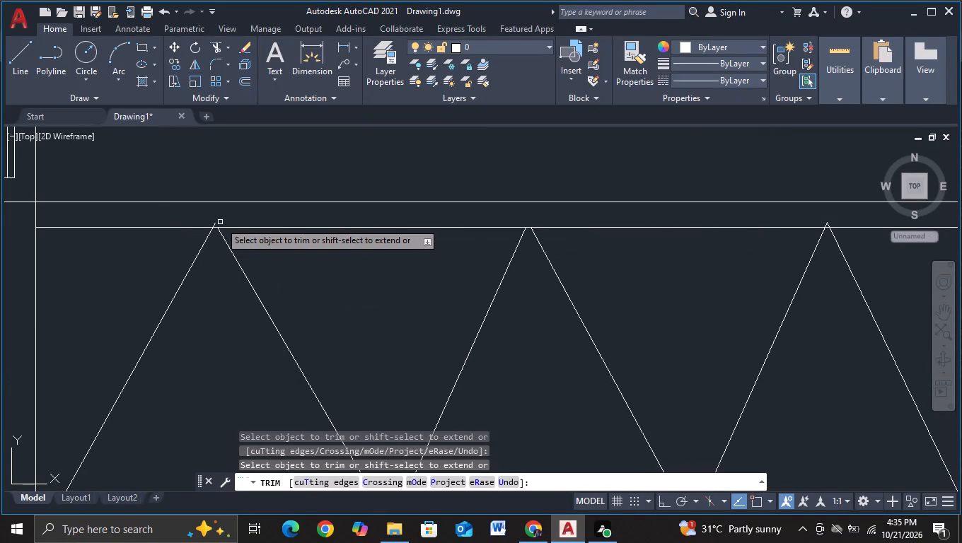
click(216, 223)
scroll(338, 256, down, 2)
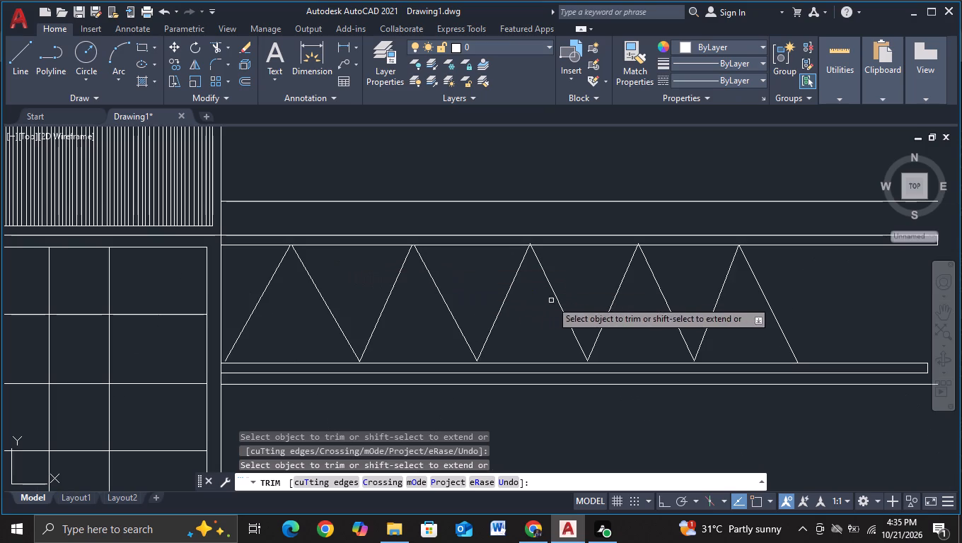
Trim the remaining overhangs above the upper bar's bottom line at the zigzag's third and fourth peaks.
middle_drag(604, 279, 357, 302)
scroll(335, 296, up, 2)
click(197, 223)
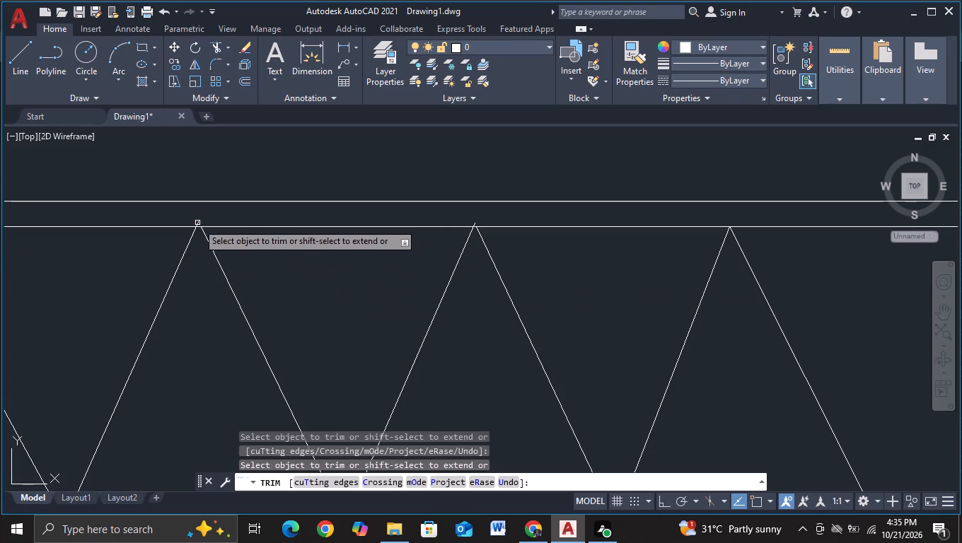
click(199, 223)
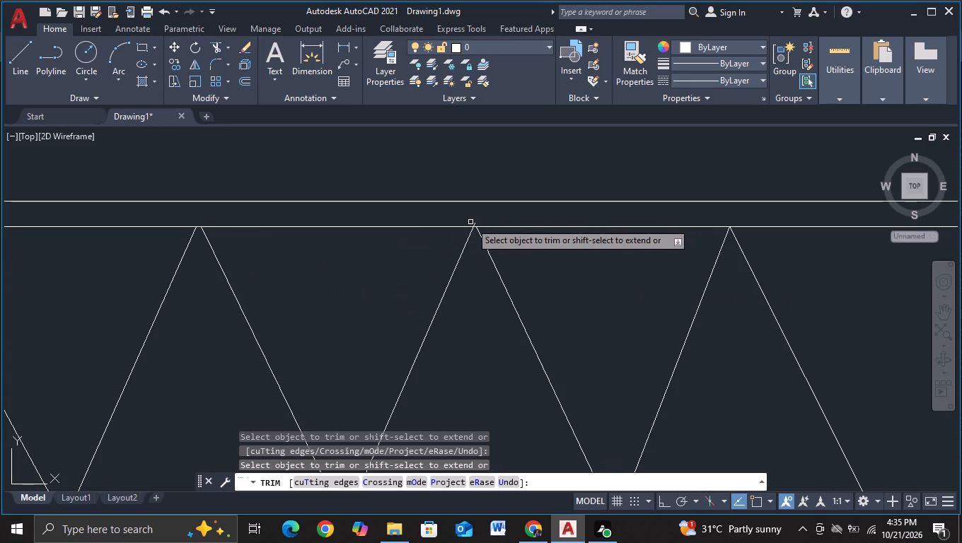
click(473, 222)
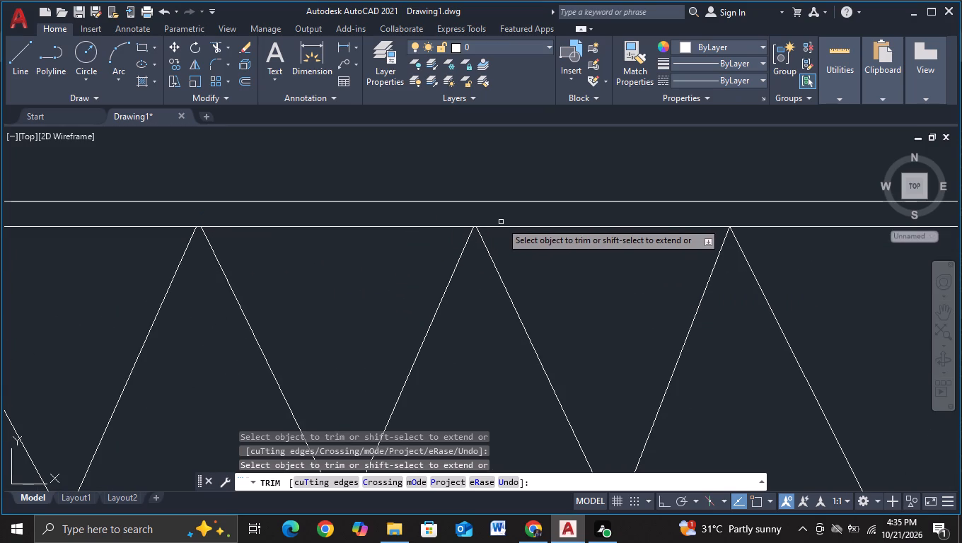
scroll(688, 245, down, 1)
scroll(807, 310, down, 2)
middle_drag(830, 307, 468, 308)
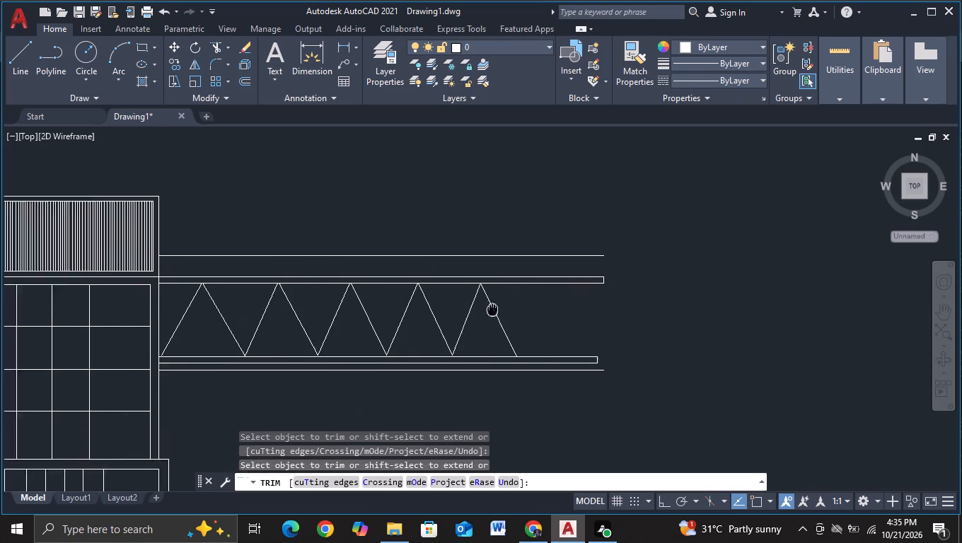
middle_drag(468, 308, 447, 308)
key(Escape)
Draw three connected diagonals about 409, 416 and 400 long from the zigzag's last lower endpoint to the upper bar's right end, snapping only the start.
click(28, 68)
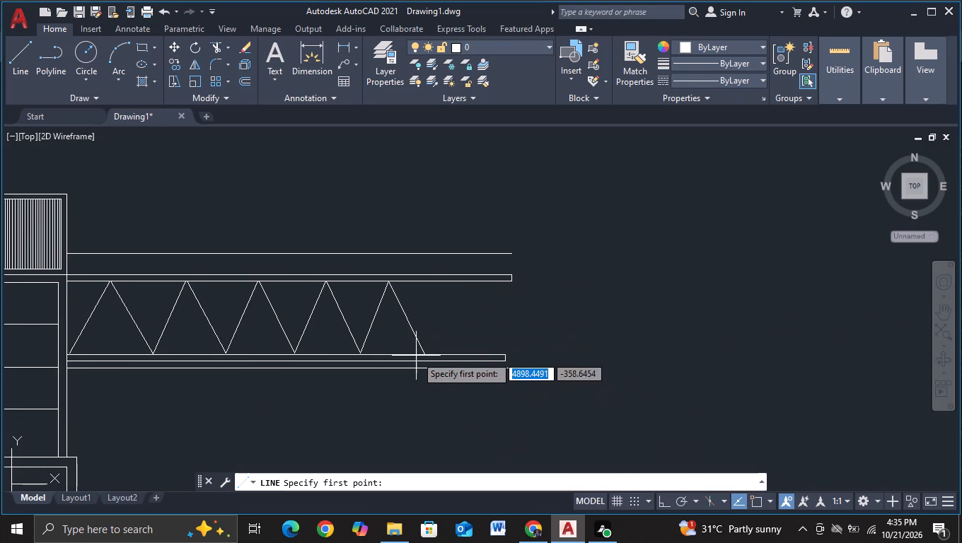
key(F3)
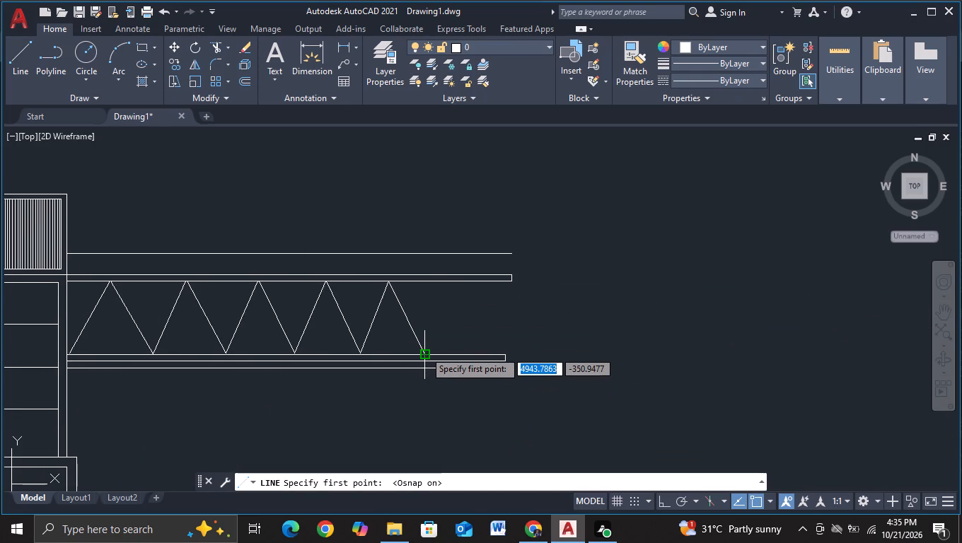
click(424, 351)
scroll(457, 286, up, 2)
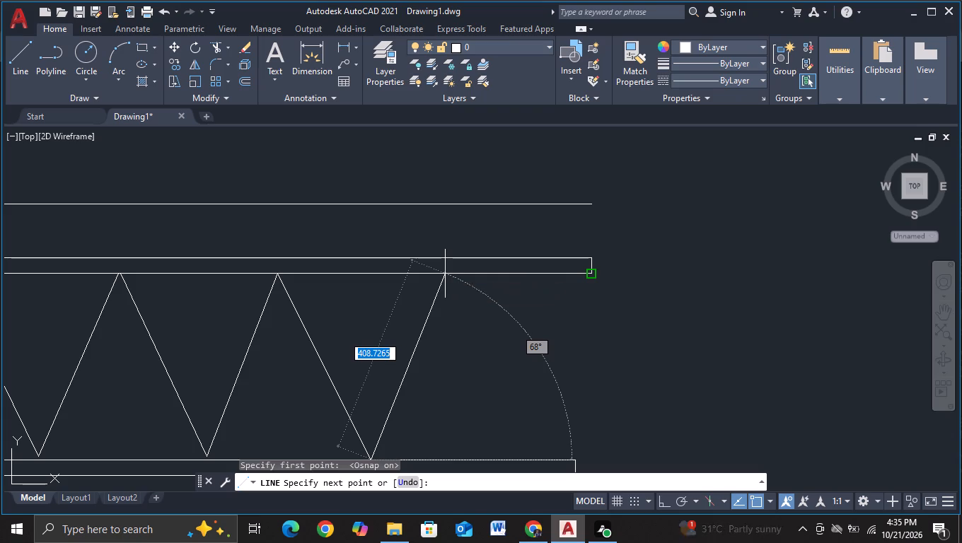
key(F3)
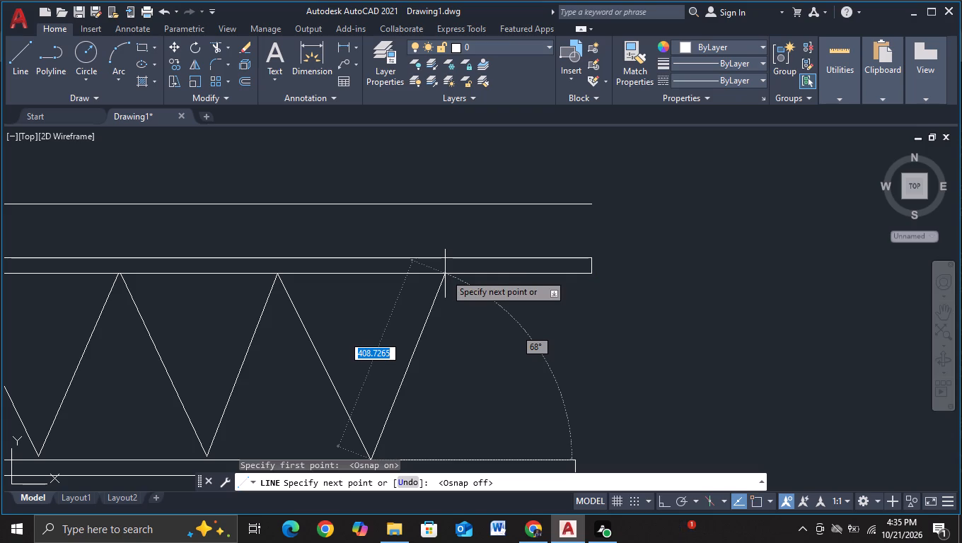
click(445, 274)
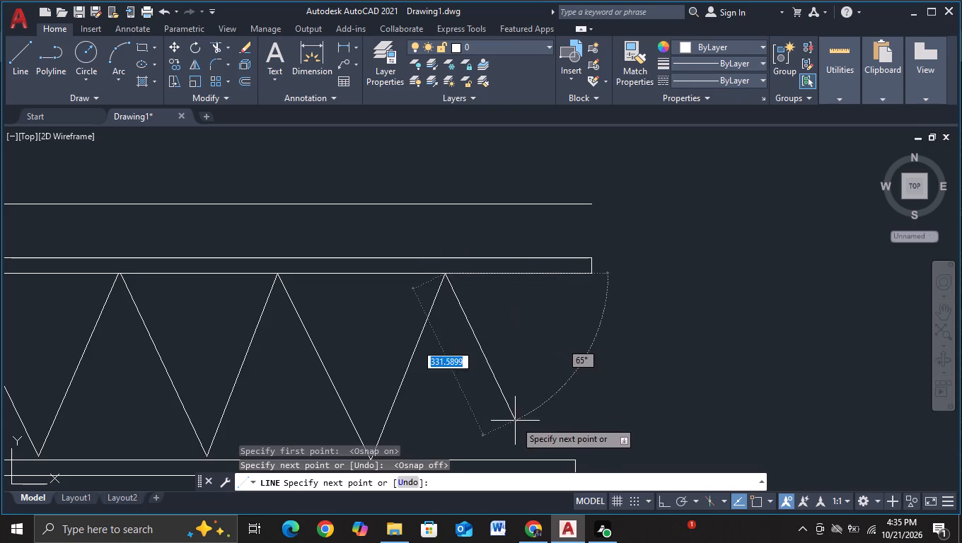
middle_drag(515, 421, 460, 328)
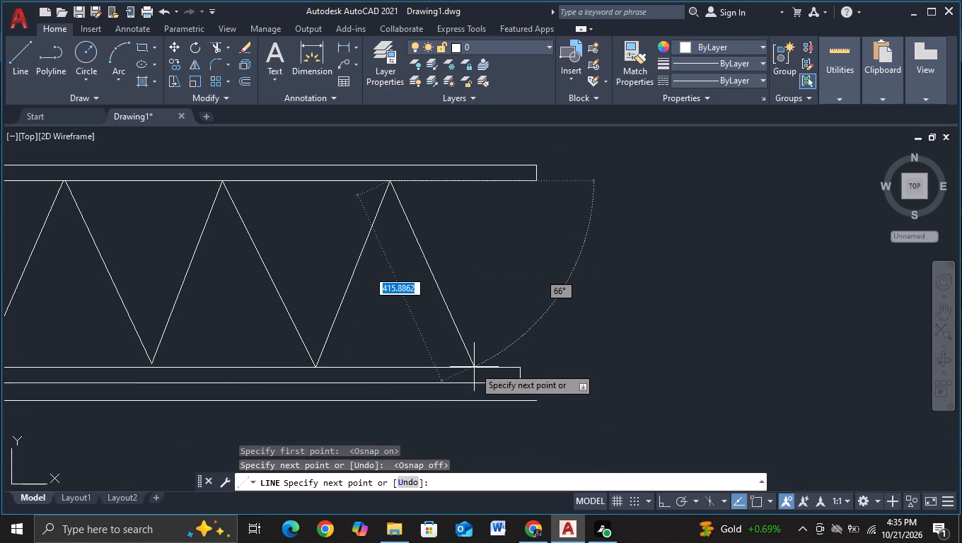
click(474, 368)
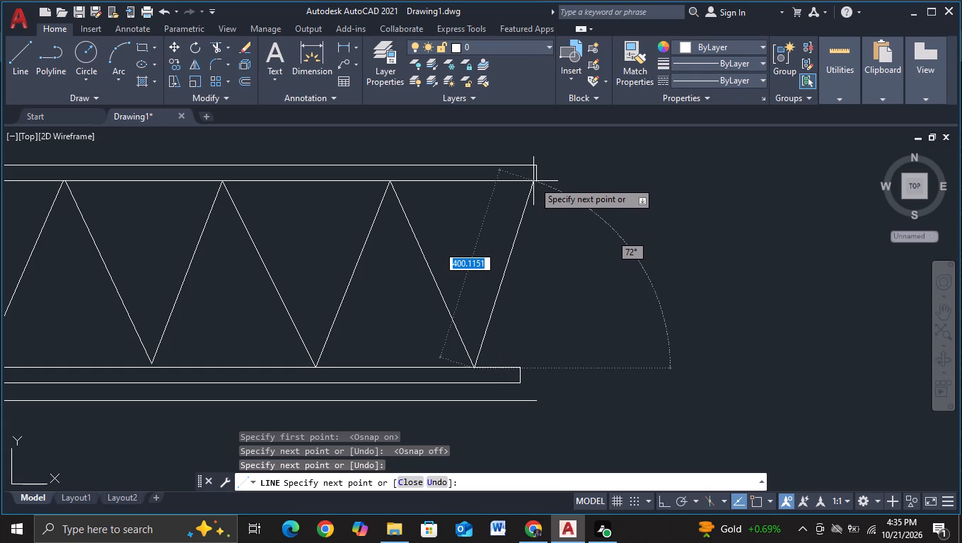
click(533, 181)
key(Escape)
Offset the zigzag's first diagonal by 10 to its right side.
scroll(539, 320, down, 3)
middle_drag(554, 375, 666, 311)
scroll(482, 333, up, 2)
middle_drag(405, 329, 406, 452)
middle_drag(281, 274, 273, 317)
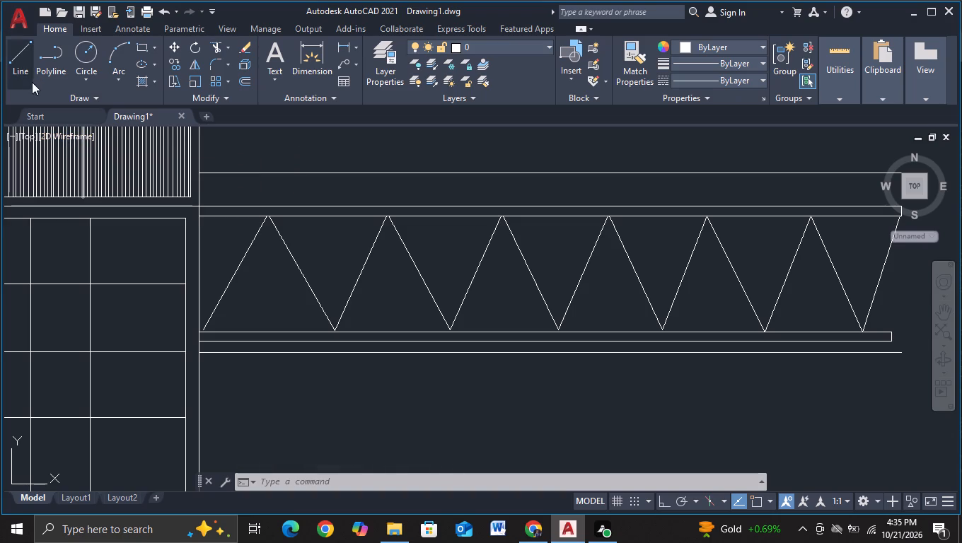
click(232, 276)
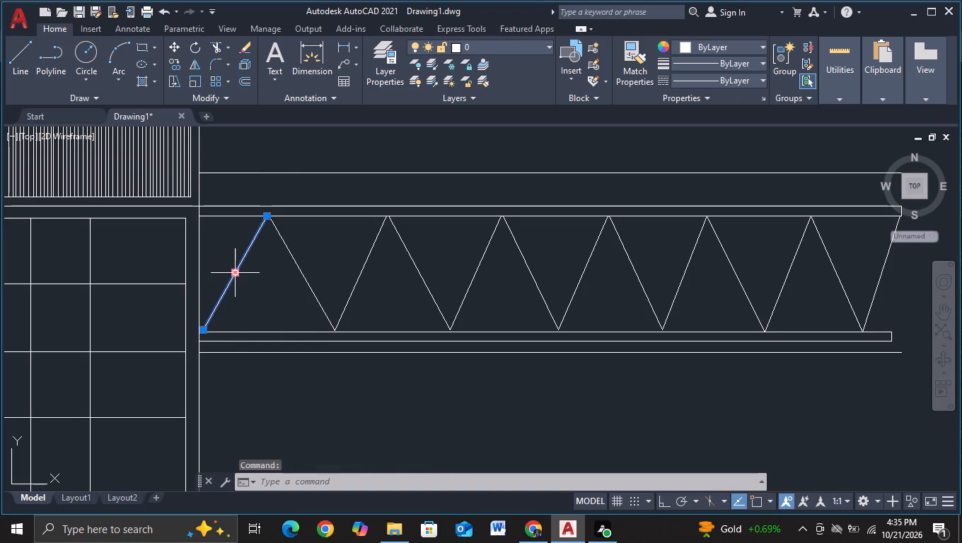
key(o)
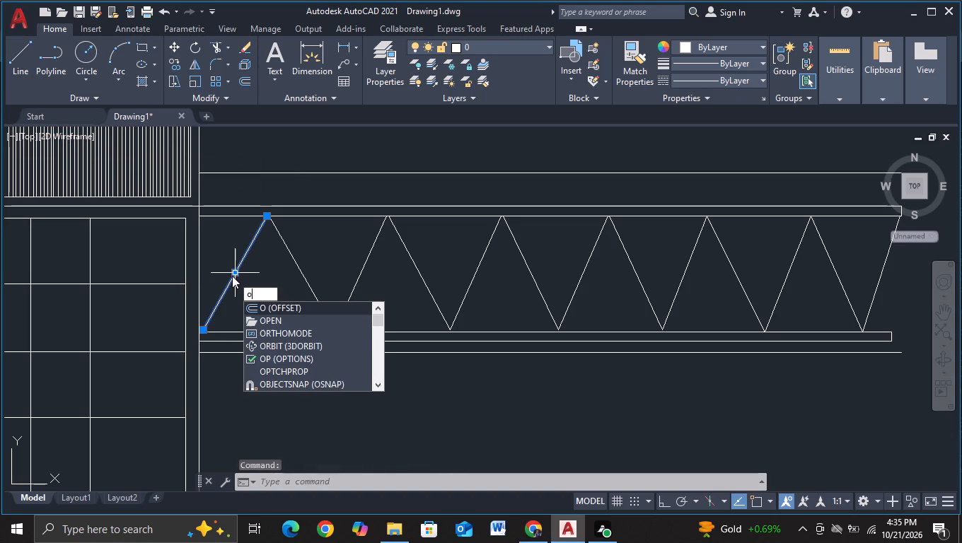
key(f)
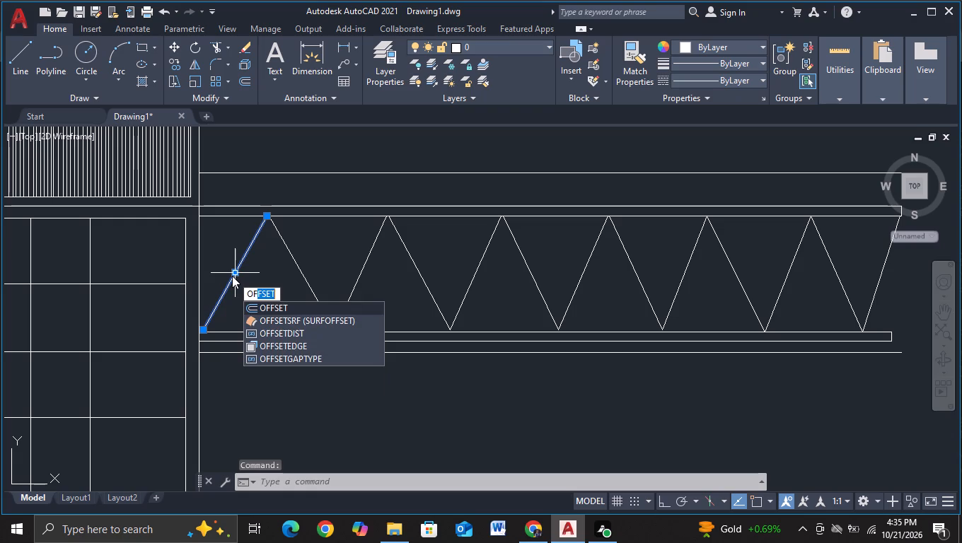
click(285, 310)
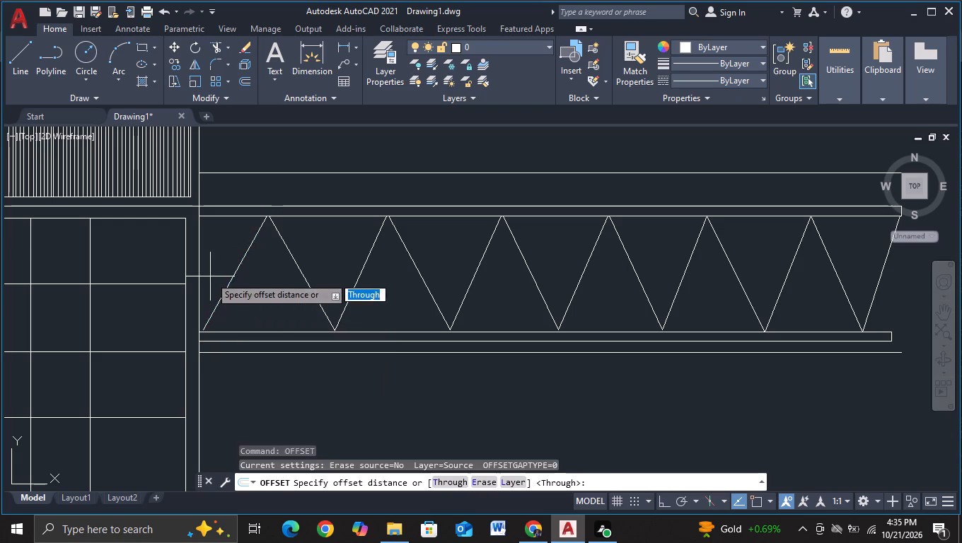
click(202, 327)
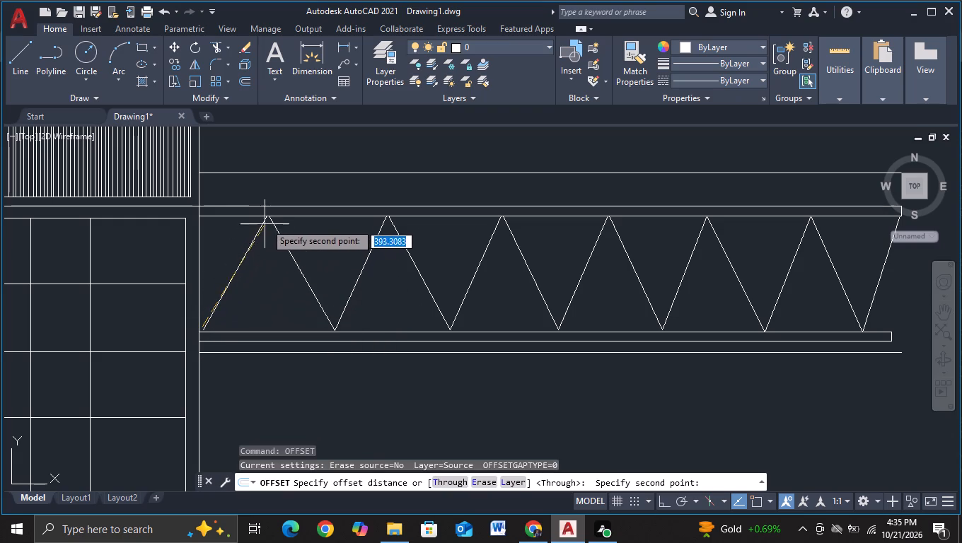
click(267, 218)
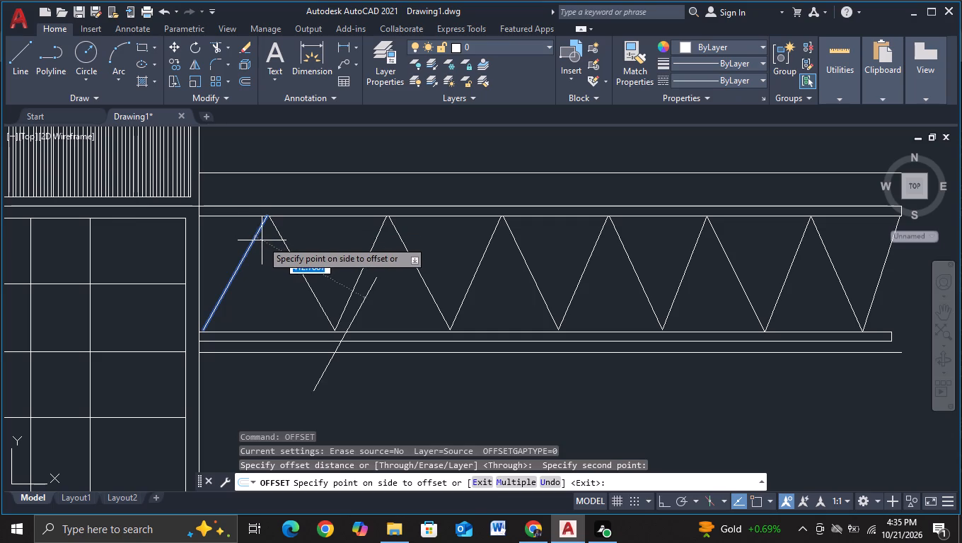
key(BackSpace)
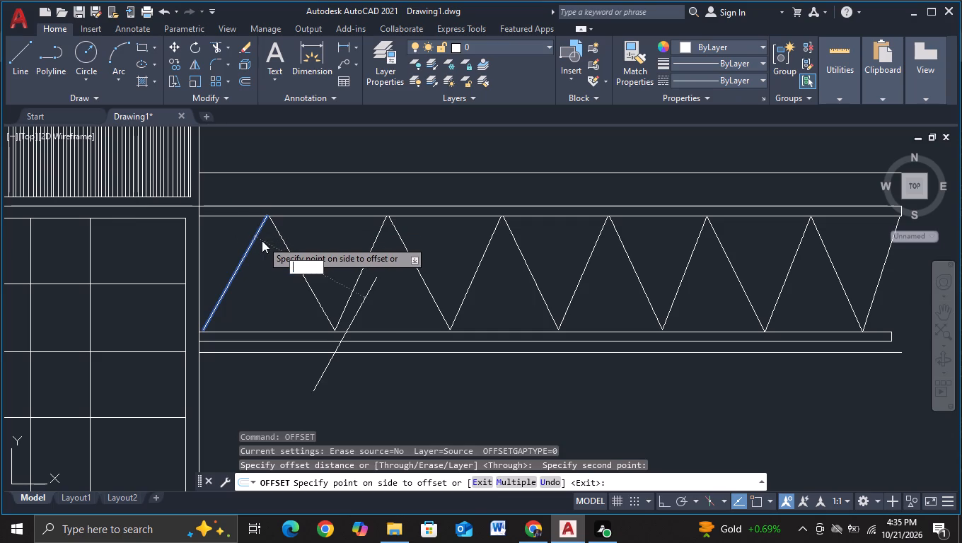
text(10)
key(Return)
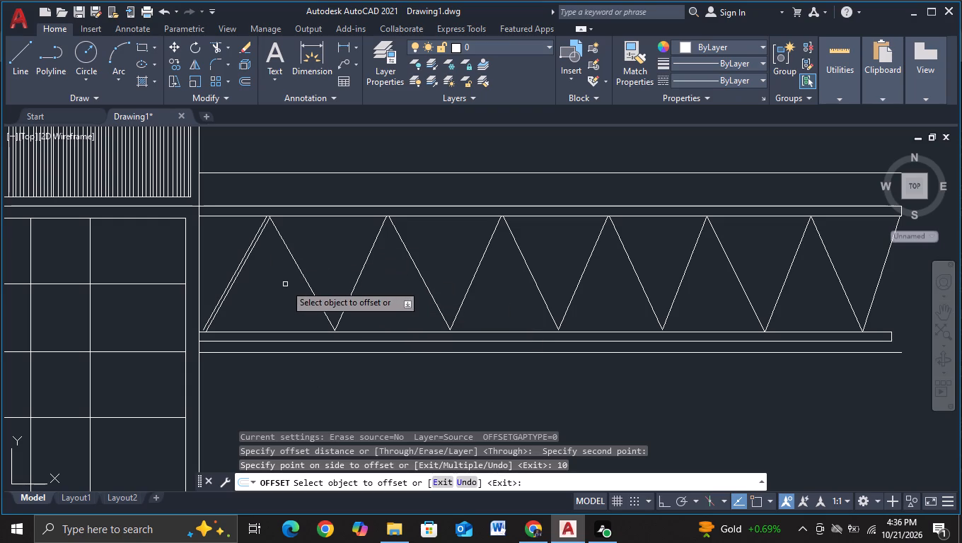
Offset the zigzag's second and third diagonals by 10 each to their right side.
drag(285, 284, 596, 276)
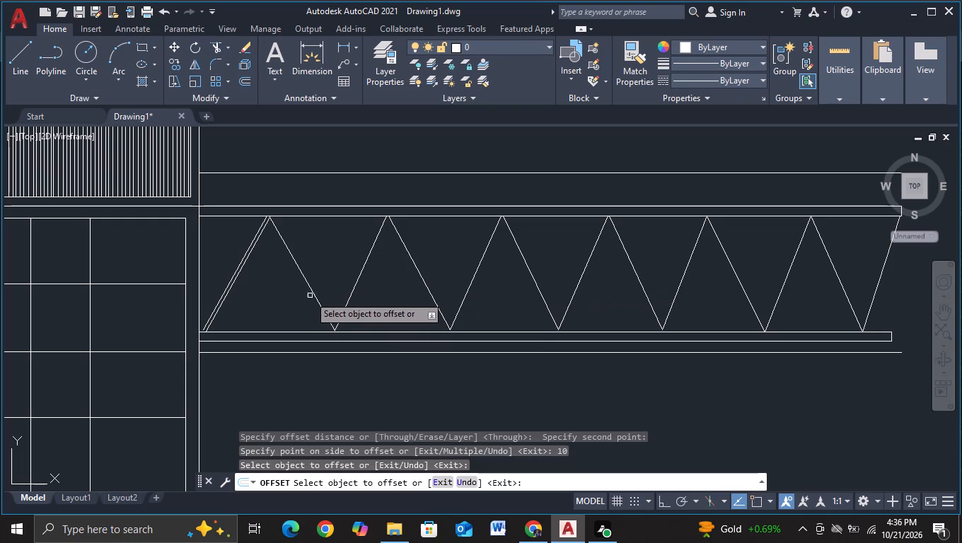
click(311, 289)
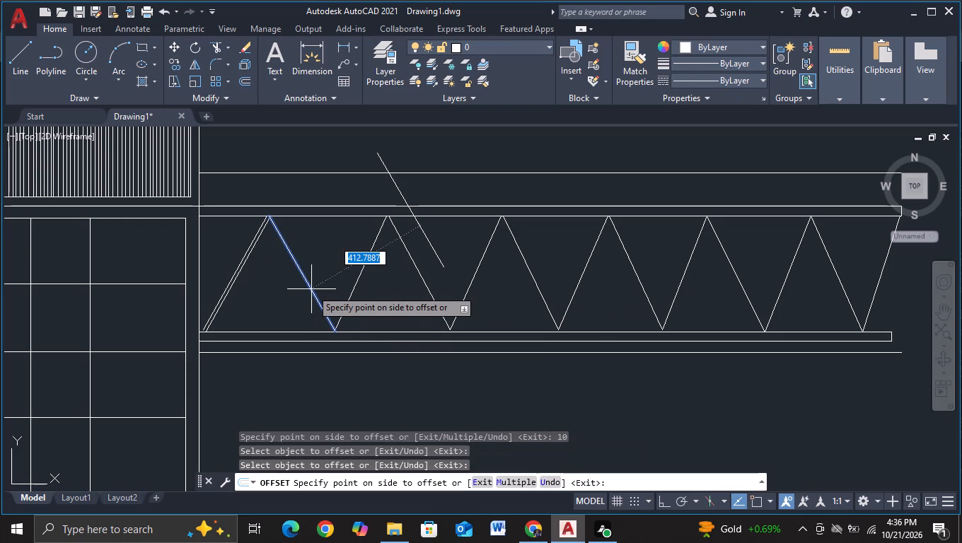
key(BackSpace)
text(10)
key(Return)
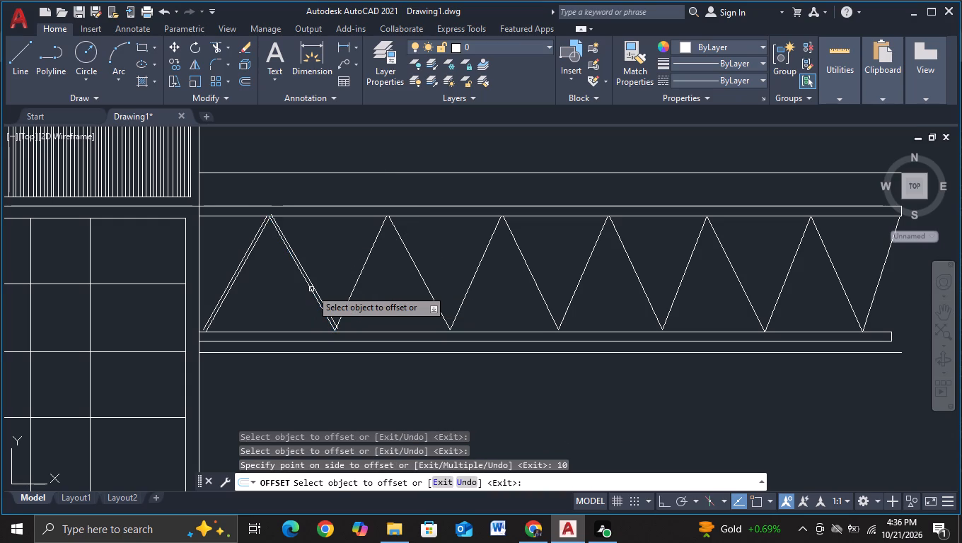
click(357, 283)
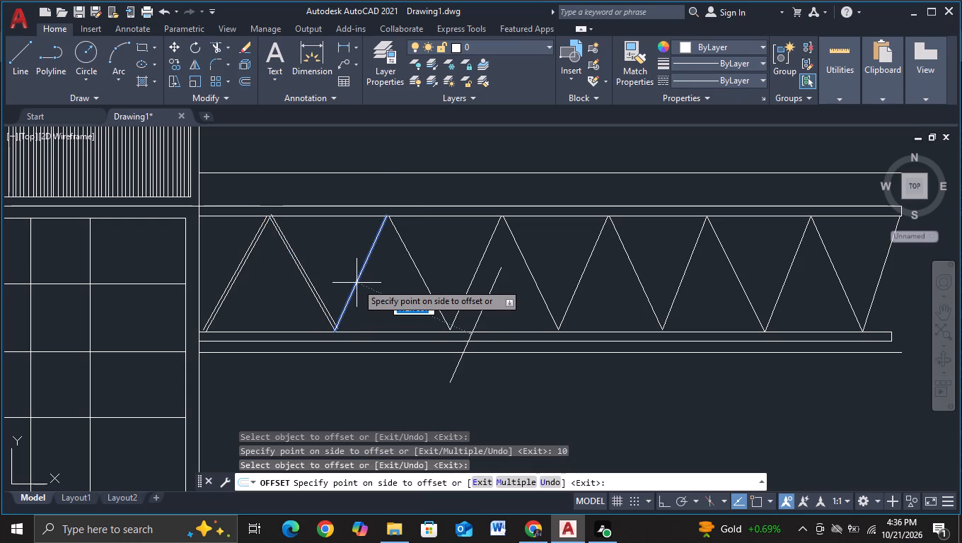
key(BackSpace)
text(10)
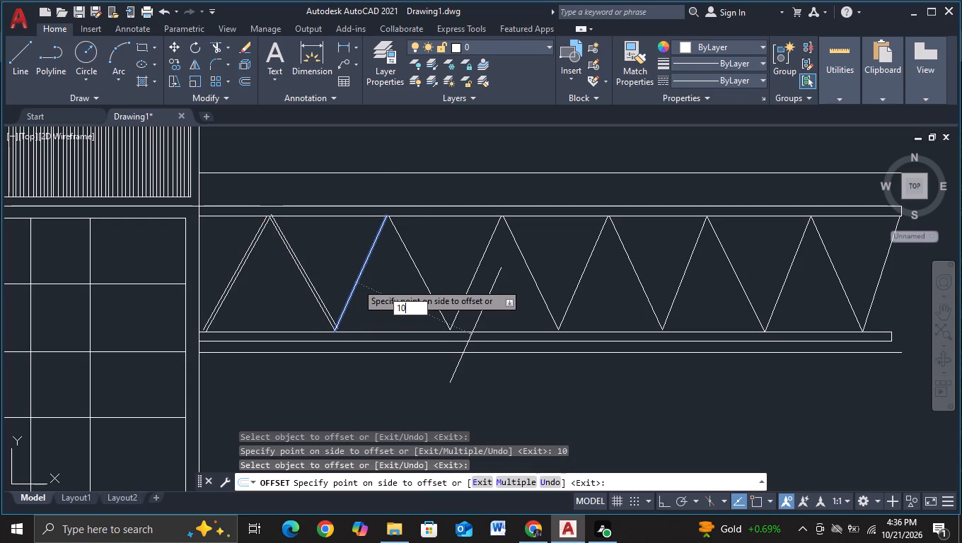
key(Return)
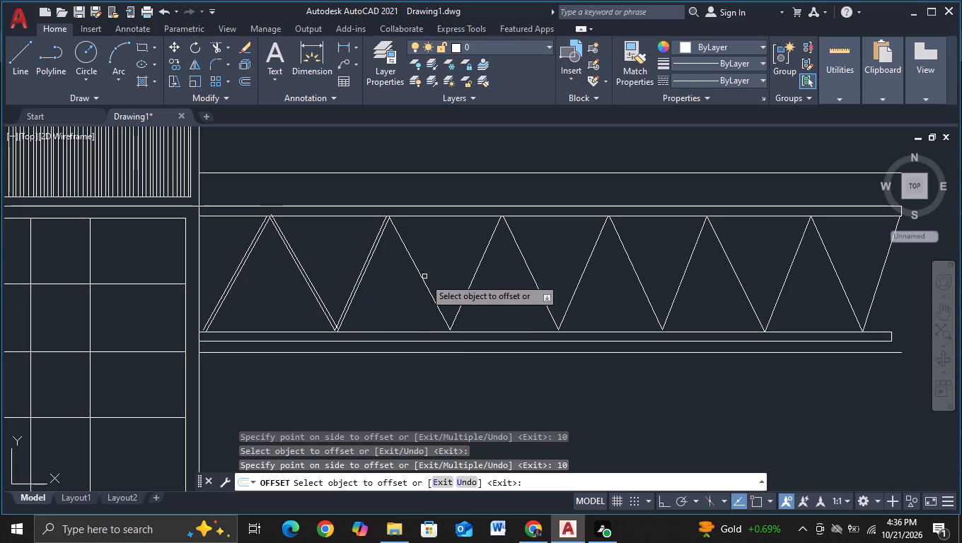
Offset the zigzag's fourth and fifth diagonals by 10 each to their right side.
click(423, 279)
key(BackSpace)
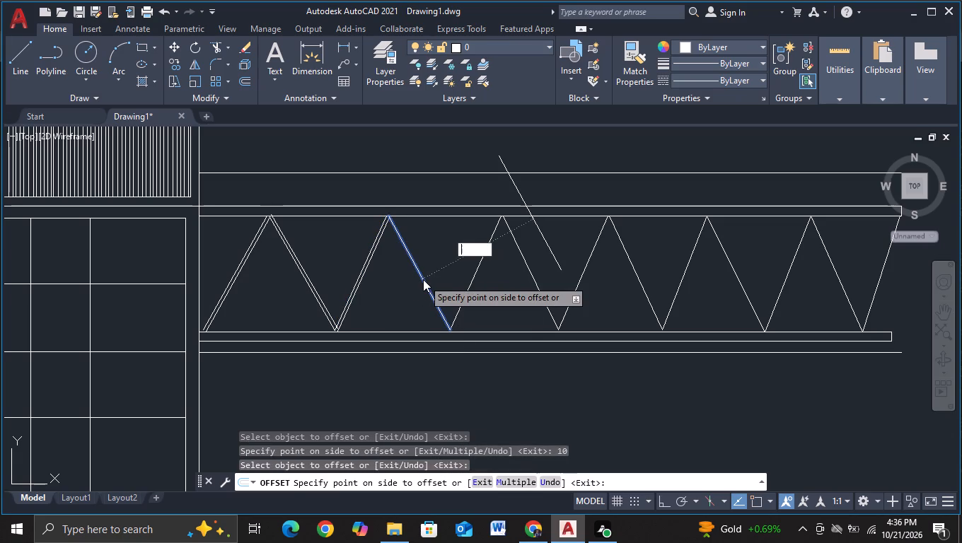
text(10)
key(Return)
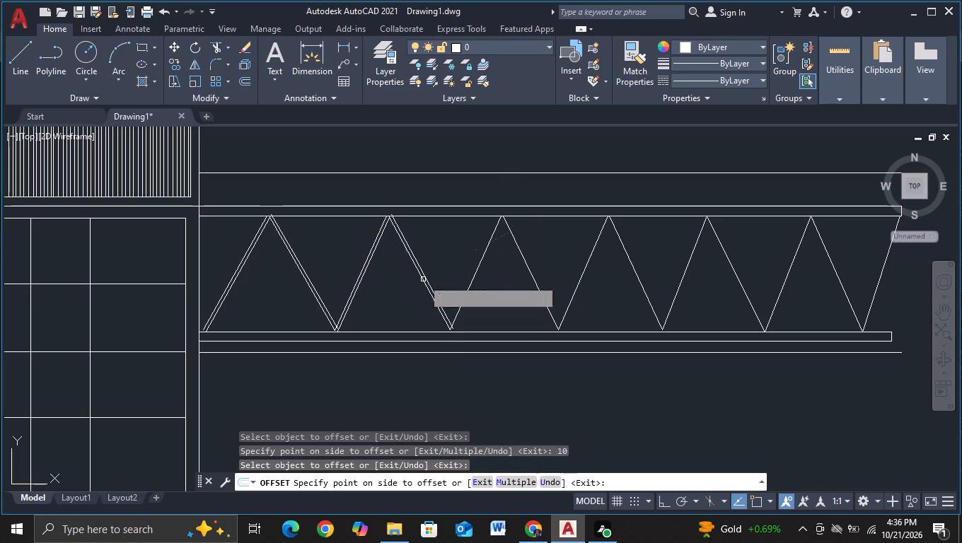
click(472, 284)
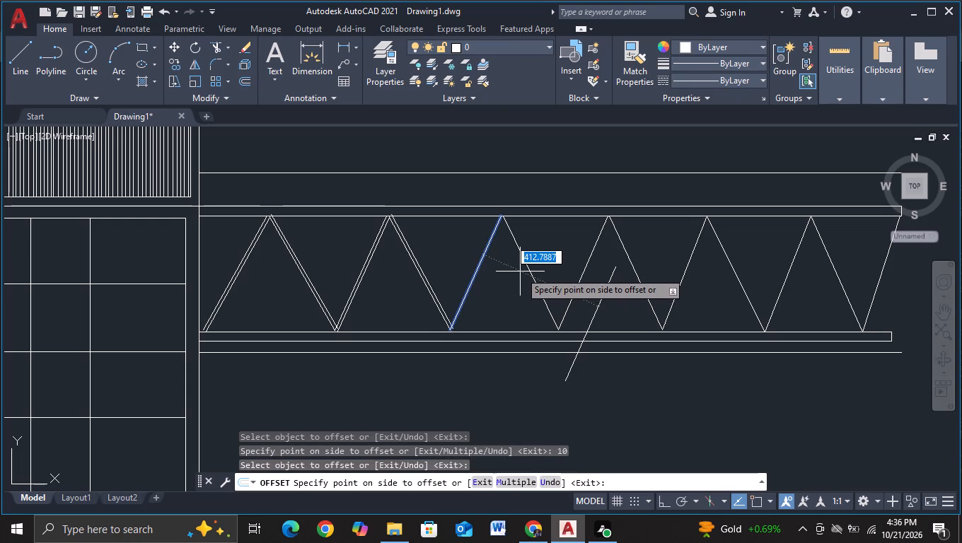
key(BackSpace)
text(10)
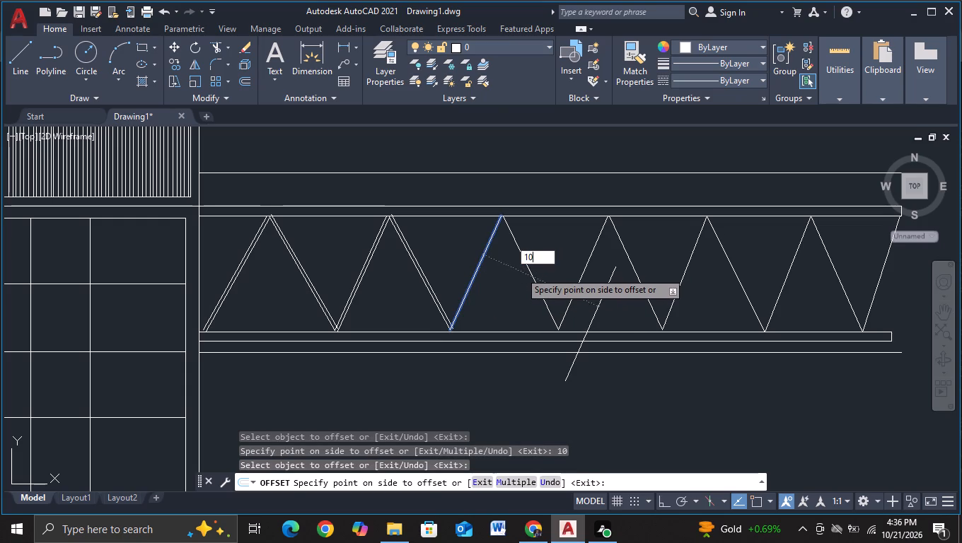
key(Return)
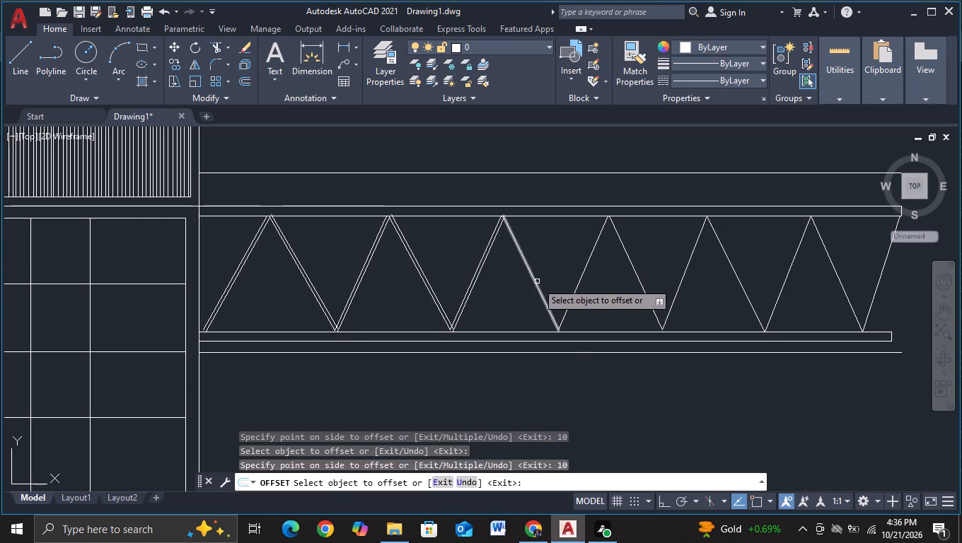
Offset the zigzag's sixth diagonal by 10 to its left side.
click(534, 285)
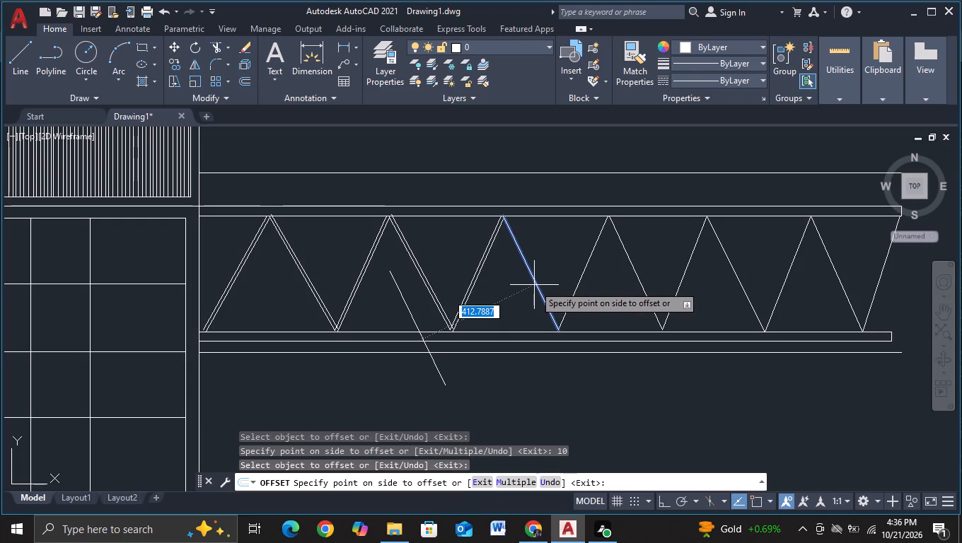
key(BackSpace)
text(10)
key(Return)
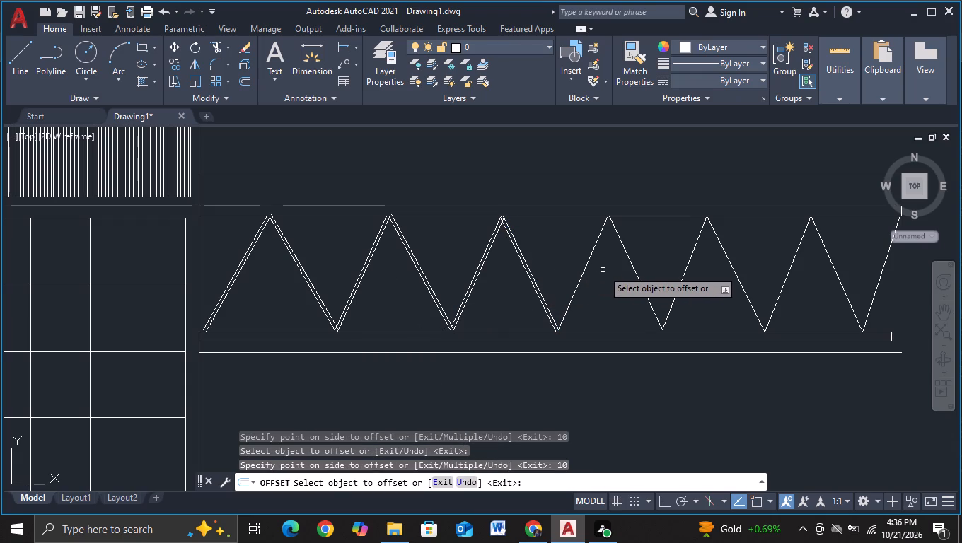
Offset the zigzag's seventh and eighth diagonals by 10 each to their right side.
click(584, 274)
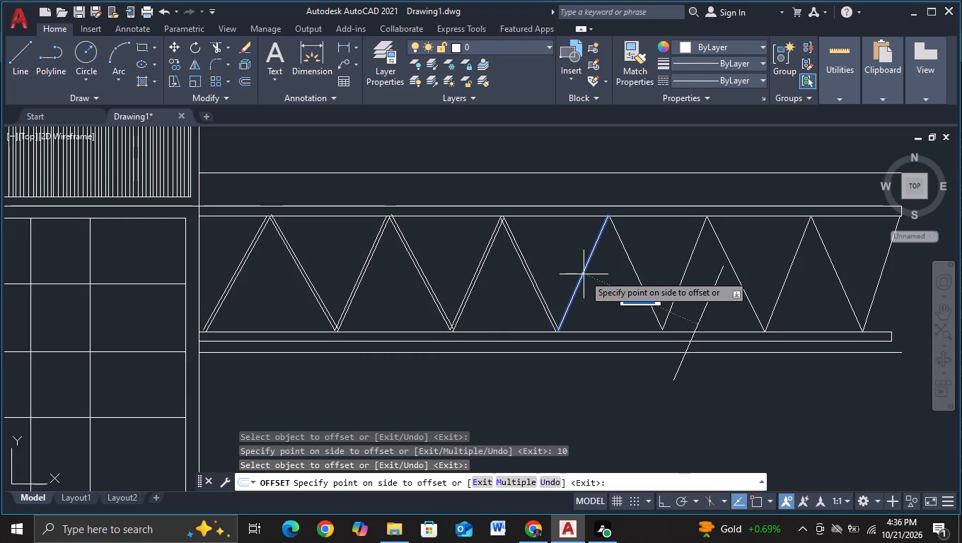
key(BackSpace)
text(10)
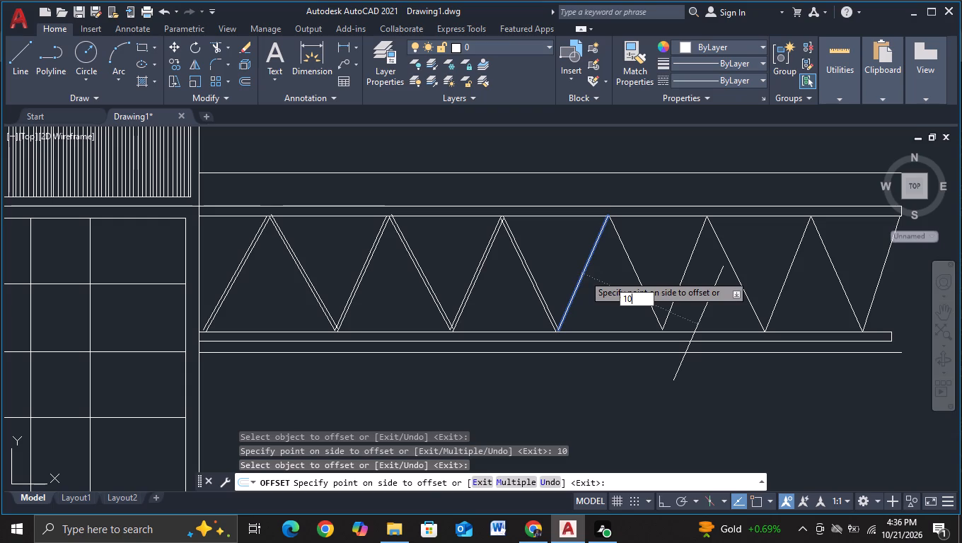
key(Return)
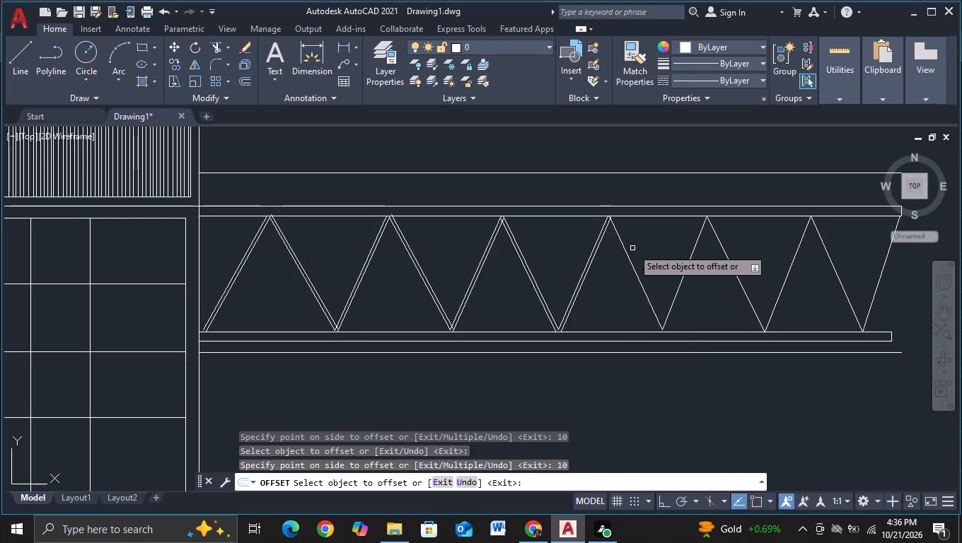
click(630, 255)
key(BackSpace)
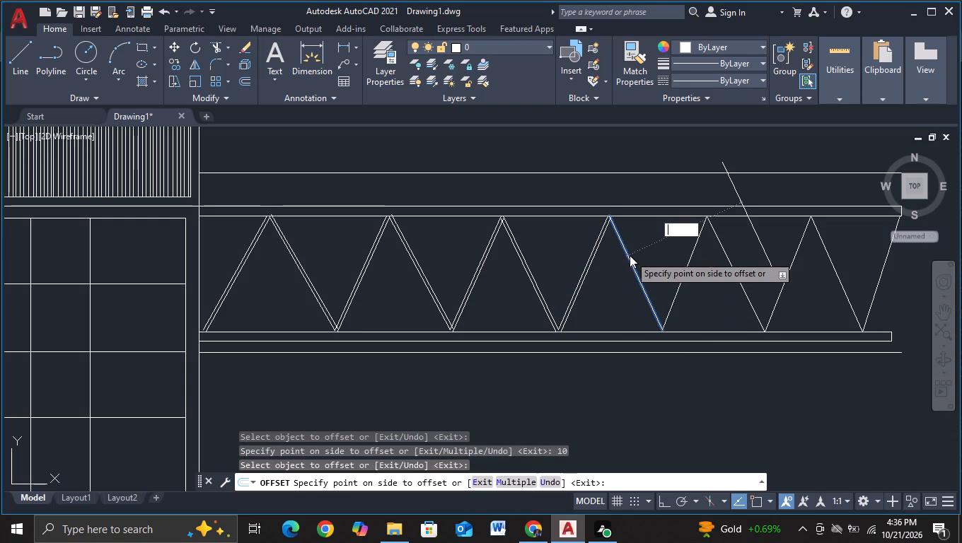
text(10)
key(Return)
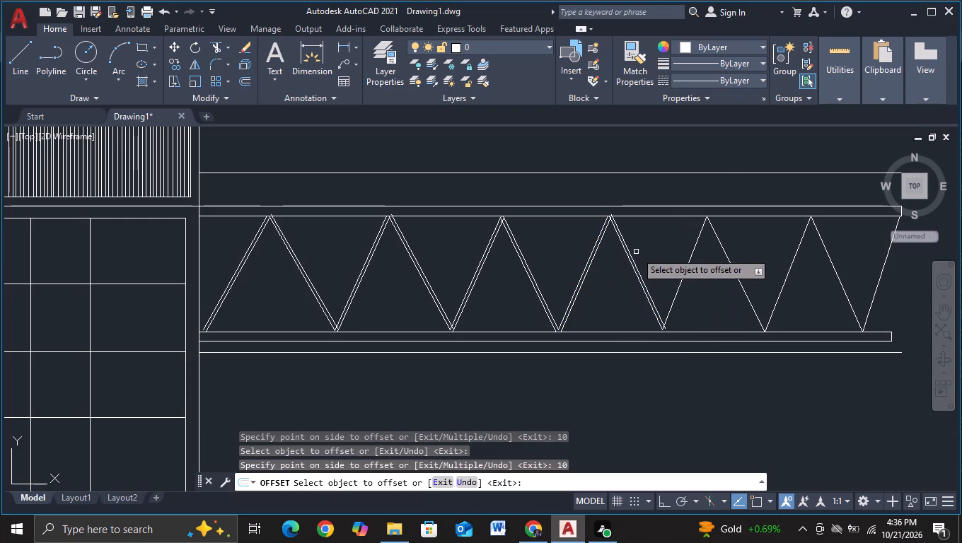
Offset the zigzag's ninth and tenth diagonals by 10 each to their left side.
click(679, 285)
key(BackSpace)
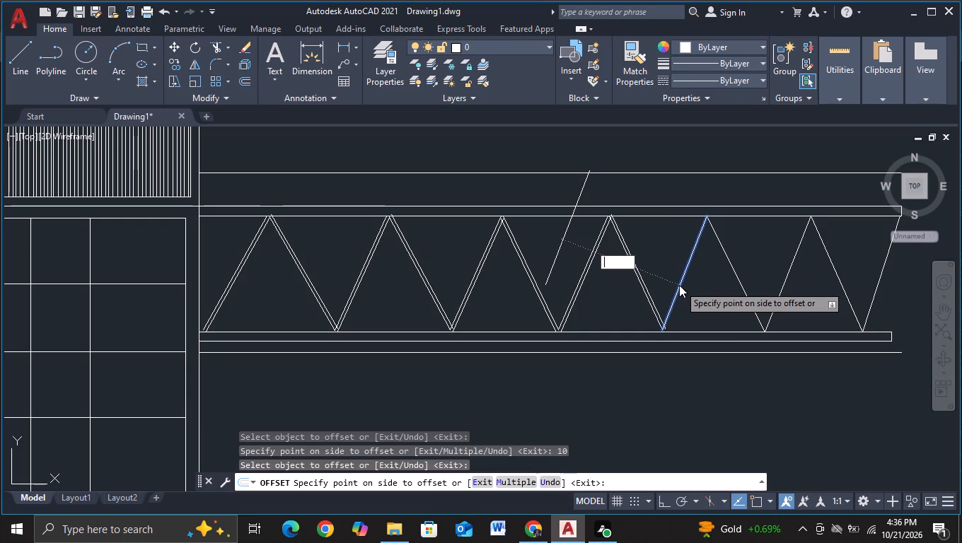
text(10)
key(Return)
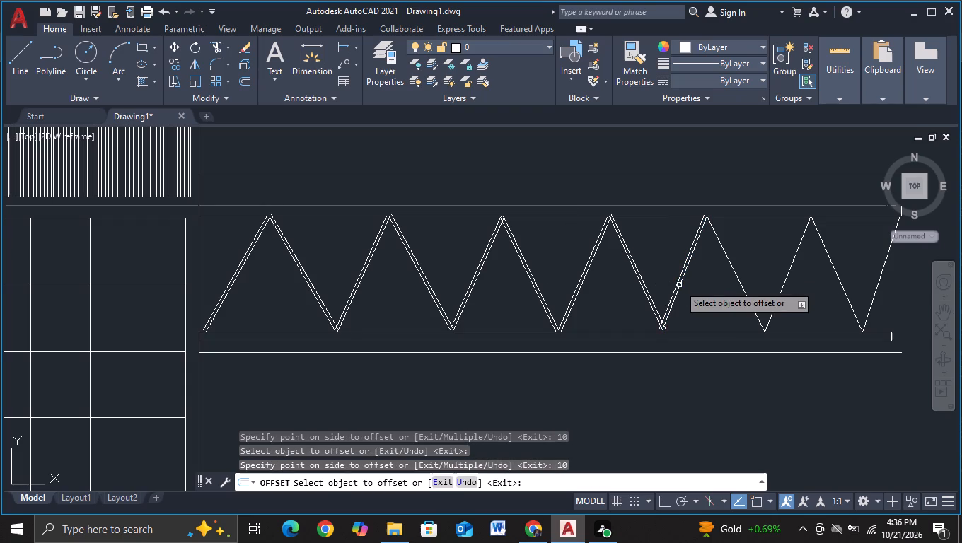
click(741, 286)
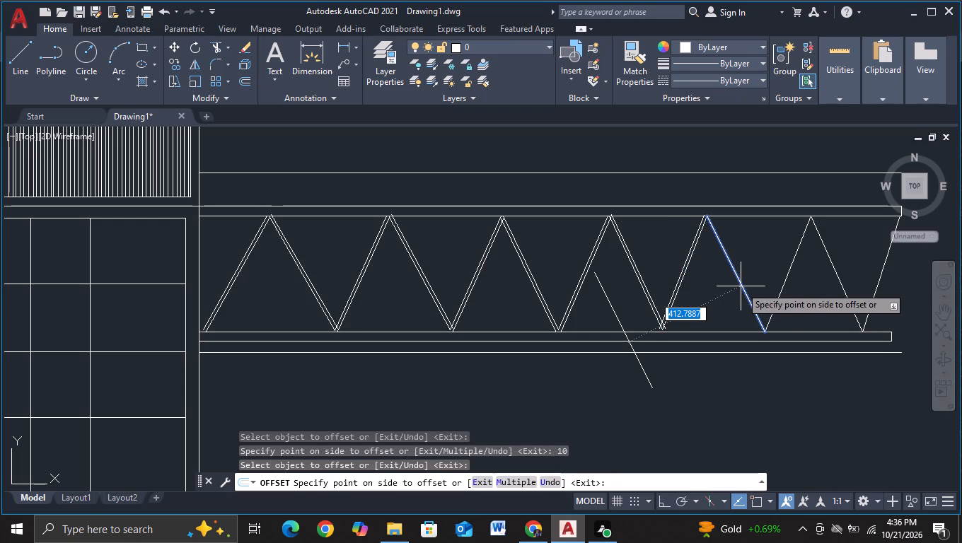
key(BackSpace)
text(10)
key(Return)
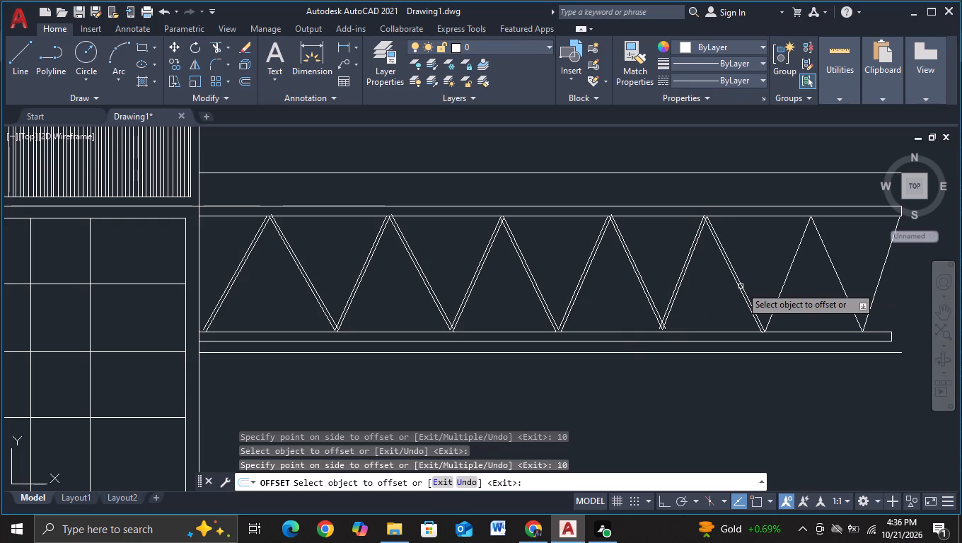
Offset the zigzag's eleventh and twelfth diagonals by 10 each to their right side.
click(780, 296)
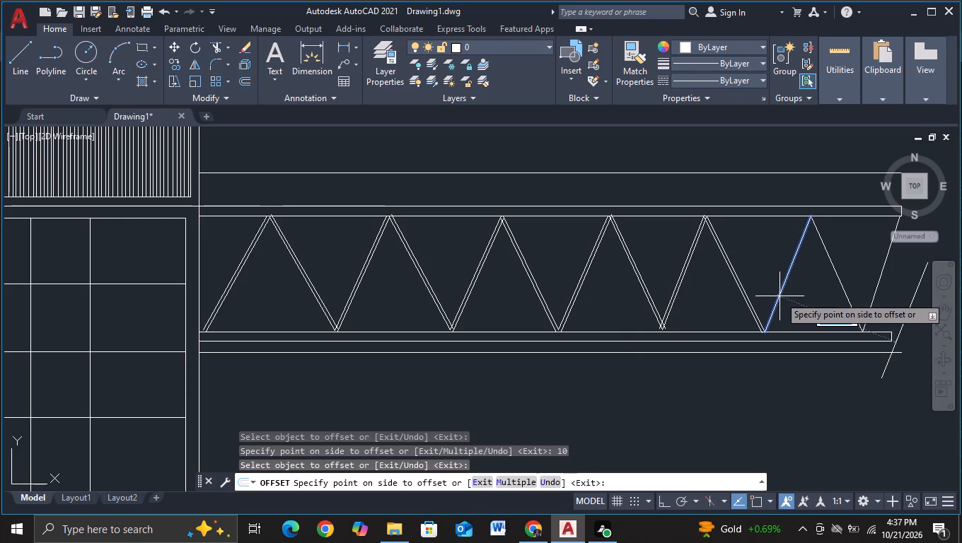
key(BackSpace)
text(10)
key(Return)
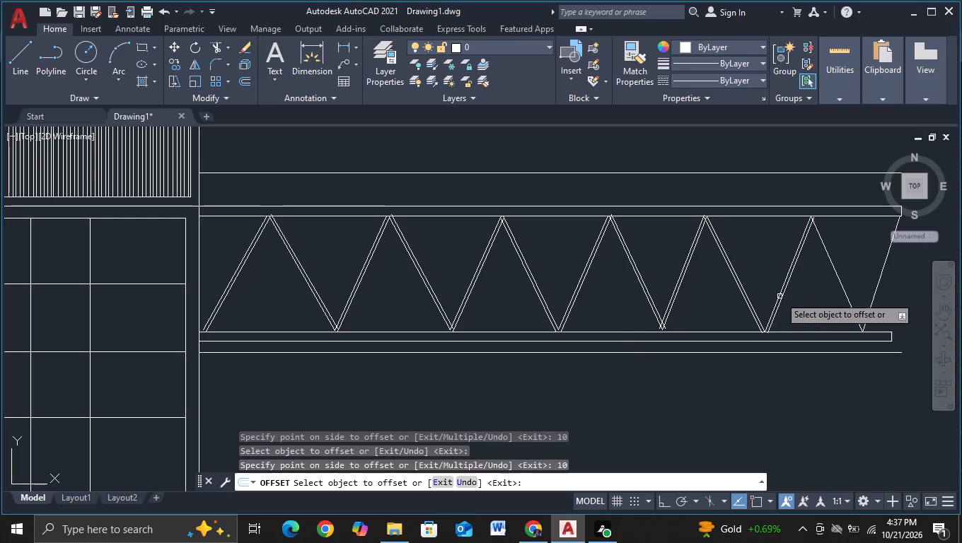
click(840, 277)
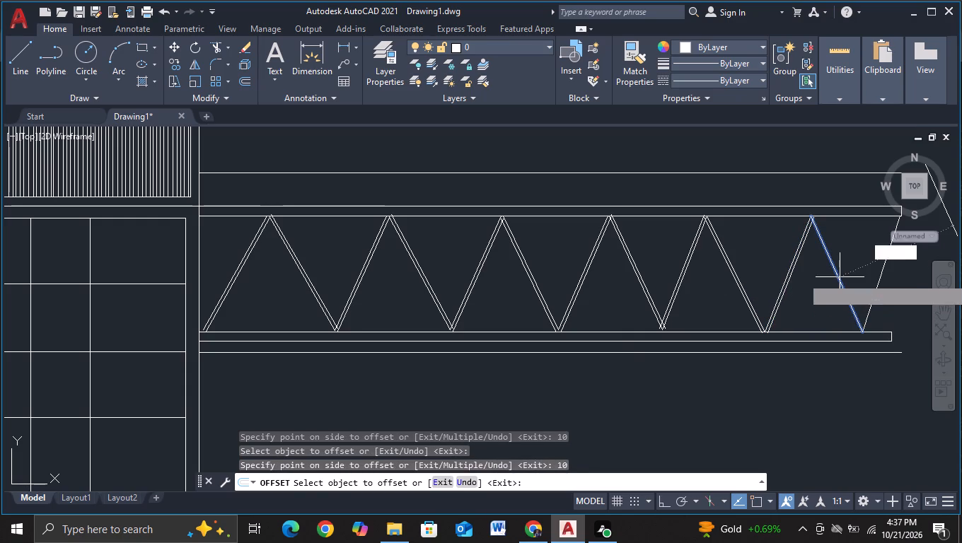
key(BackSpace)
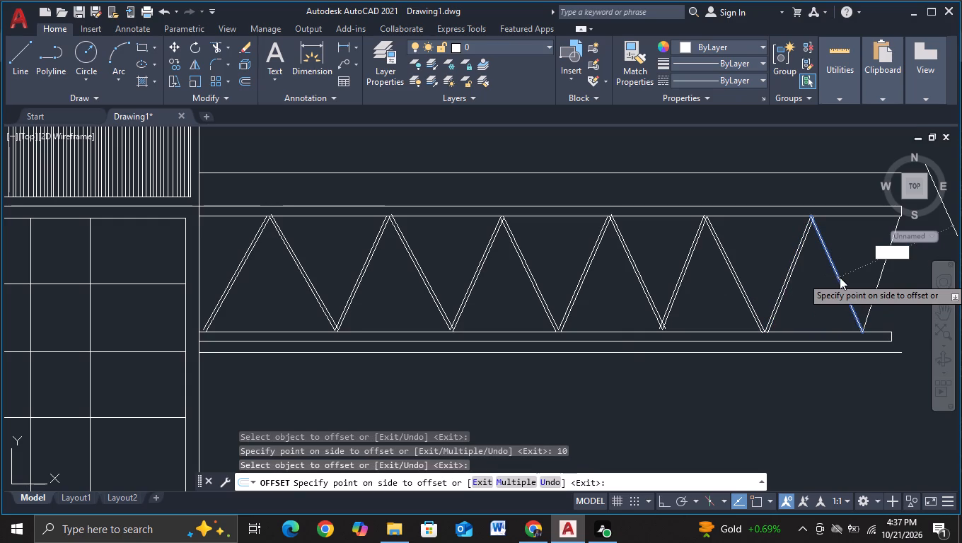
text(10)
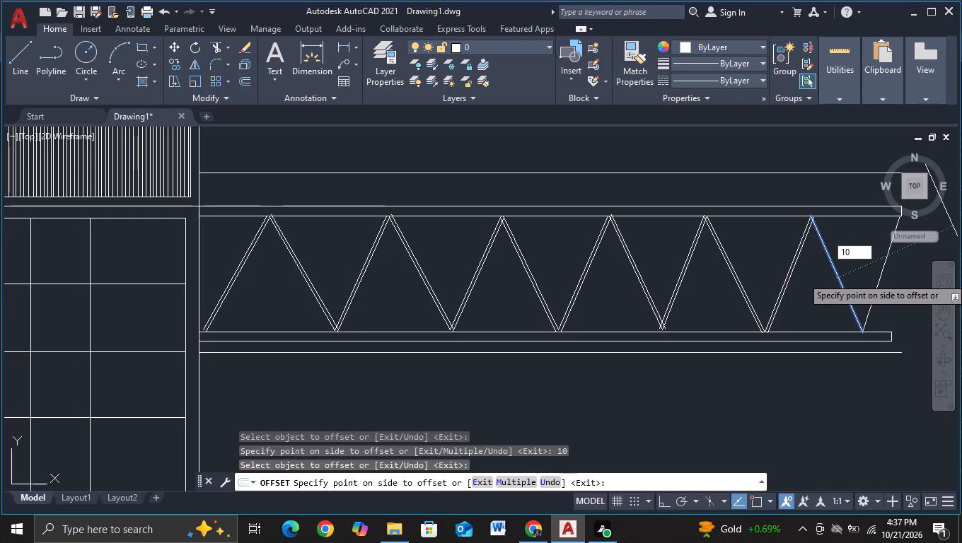
key(Return)
Offset the zigzag's last diagonal, at the upper bar's right end, by 10 to its left side and end the offsetting.
middle_drag(834, 289, 741, 293)
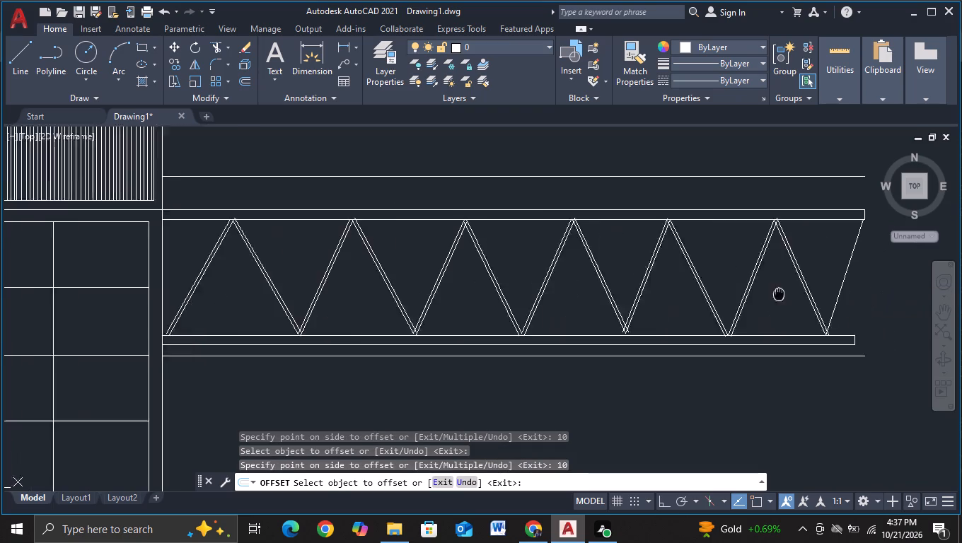
middle_drag(741, 293, 458, 301)
click(507, 279)
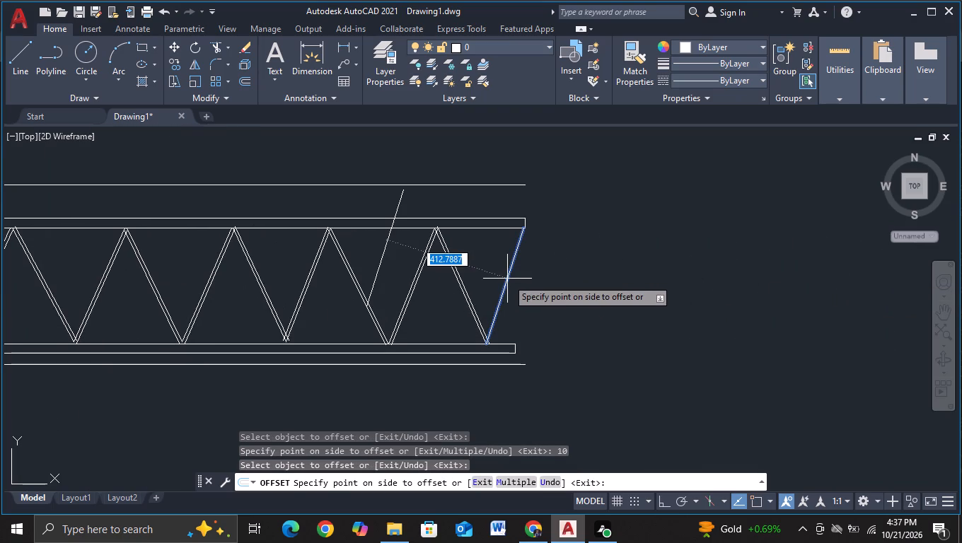
key(BackSpace)
text(10)
key(Return)
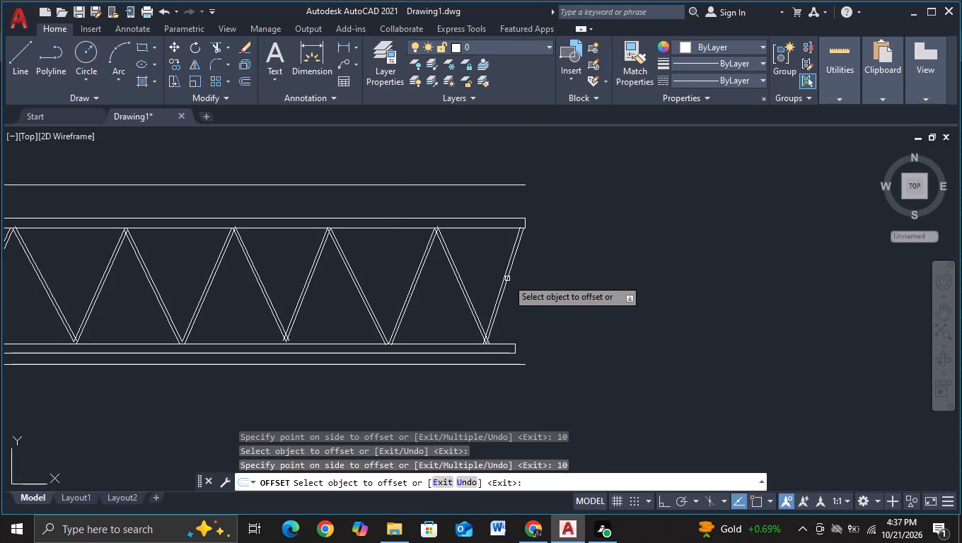
key(Escape)
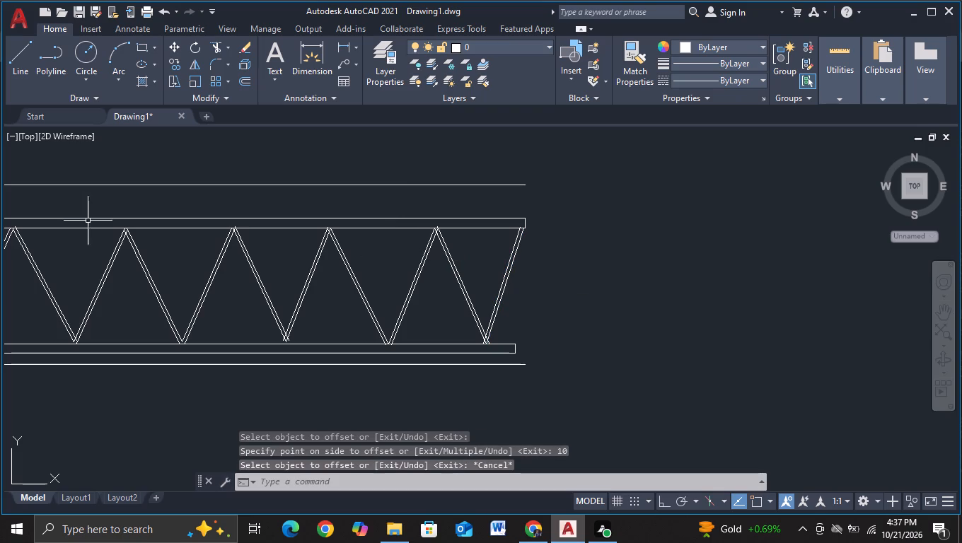
Trim the offset diagonal's overhang above the upper bar's bottom line at the zigzag's first peak.
middle_drag(158, 256, 349, 262)
middle_drag(144, 257, 209, 251)
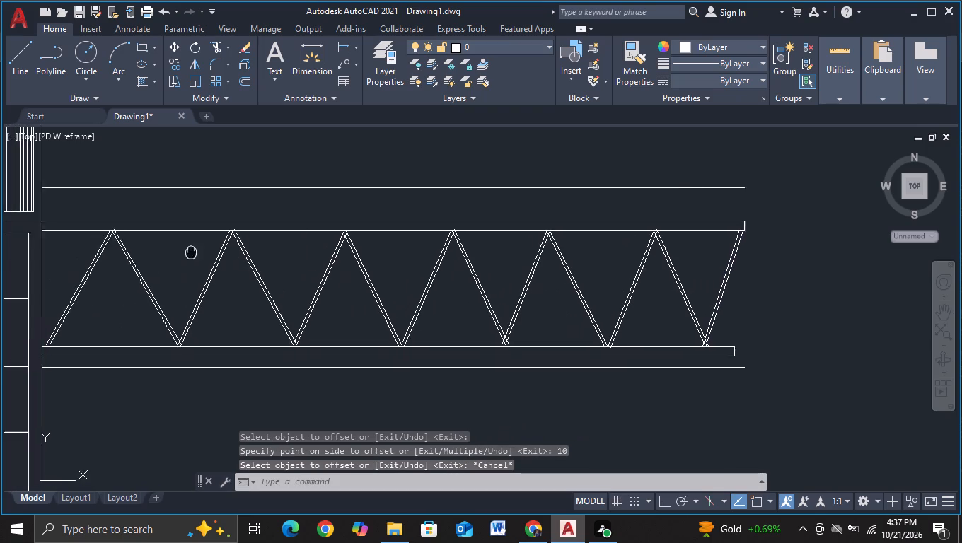
middle_drag(209, 251, 254, 250)
click(219, 48)
scroll(204, 215, up, 2)
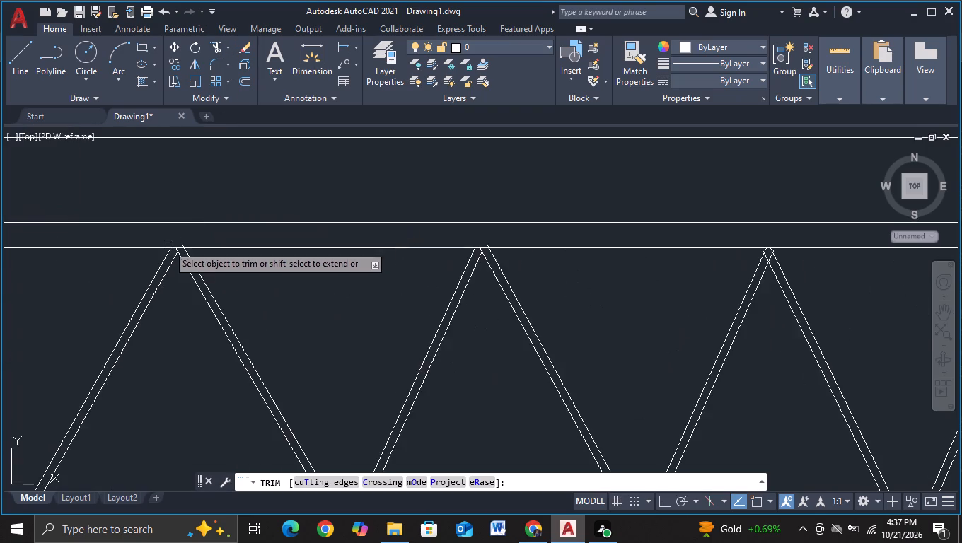
scroll(168, 245, up, 2)
click(204, 247)
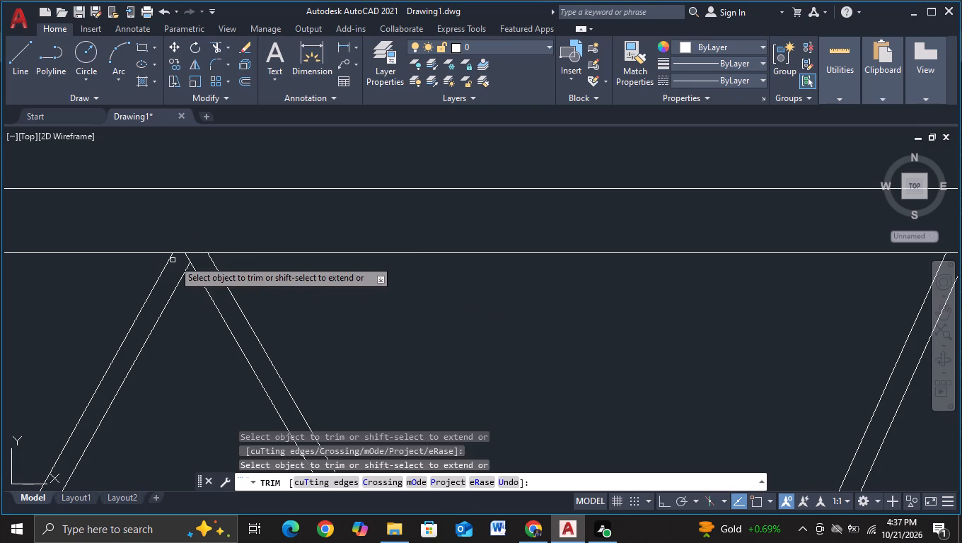
scroll(187, 257, up, 2)
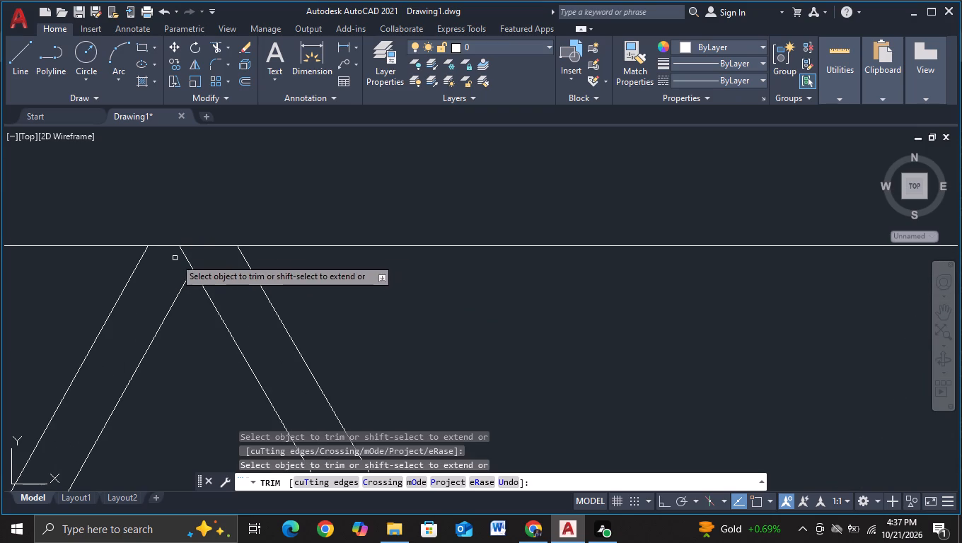
Trim the overhang above the upper bar's bottom line and the inner diagonals' ends beyond their crossing at the zigzag's second peak.
scroll(331, 313, down, 3)
middle_drag(502, 346, 111, 308)
scroll(243, 265, up, 2)
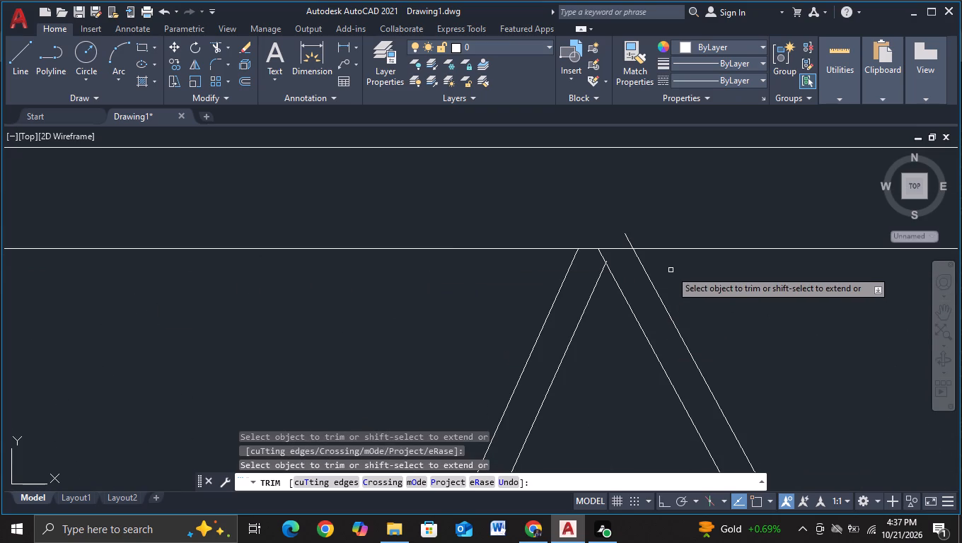
click(625, 235)
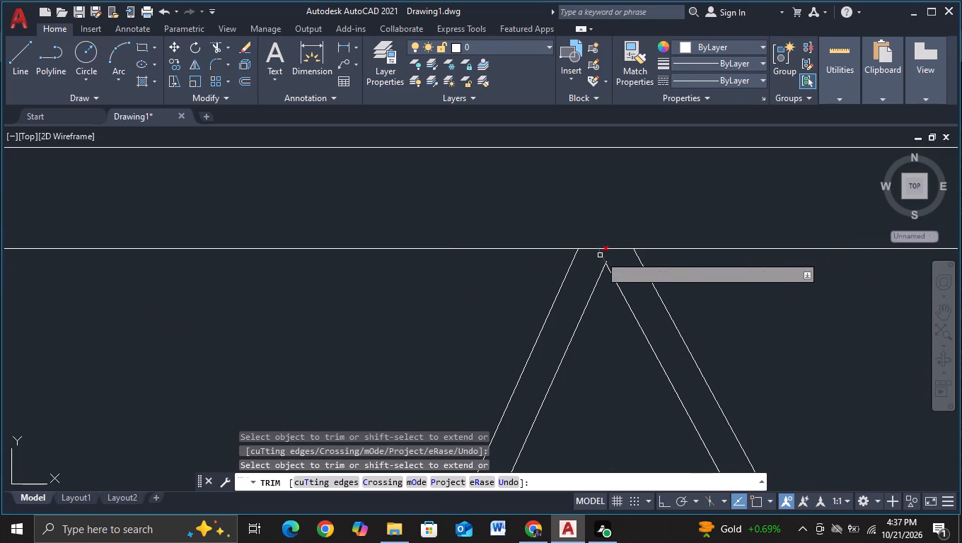
click(600, 255)
scroll(575, 256, up, 3)
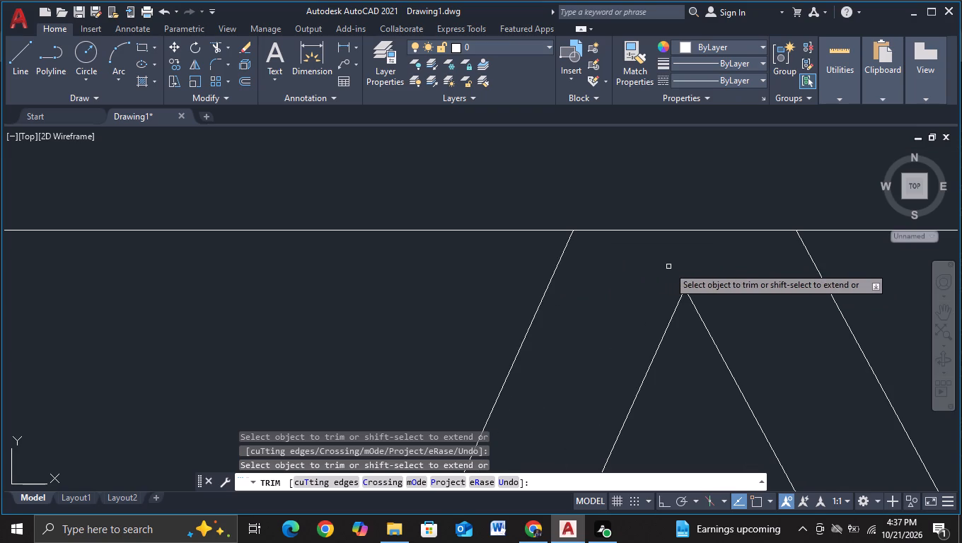
click(689, 281)
Trim the two inner diagonals above their crossing at the zigzag's third peak, including the stubs outside the outer diagonals.
scroll(768, 273, down, 3)
middle_drag(827, 285, 0, 280)
middle_drag(519, 317, 0, 297)
scroll(311, 239, up, 2)
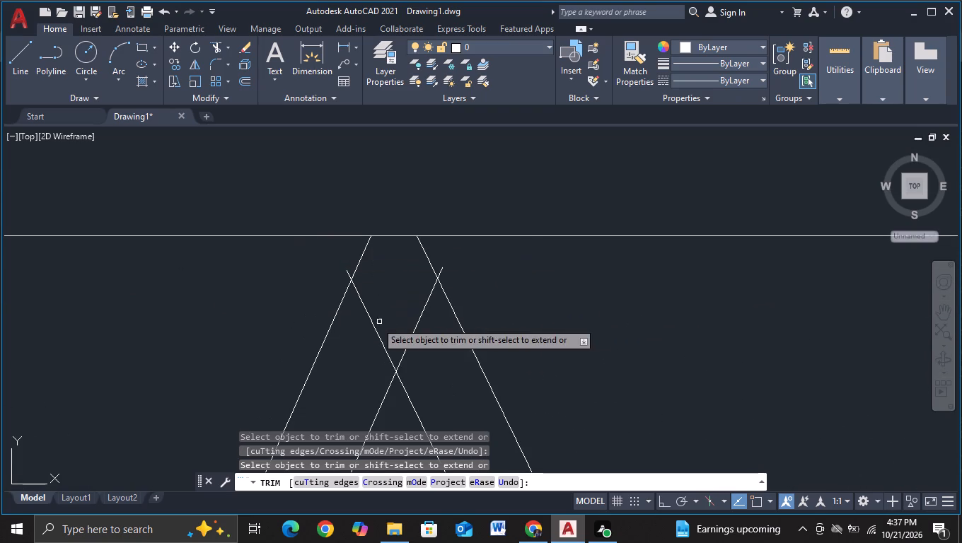
drag(354, 332, 423, 344)
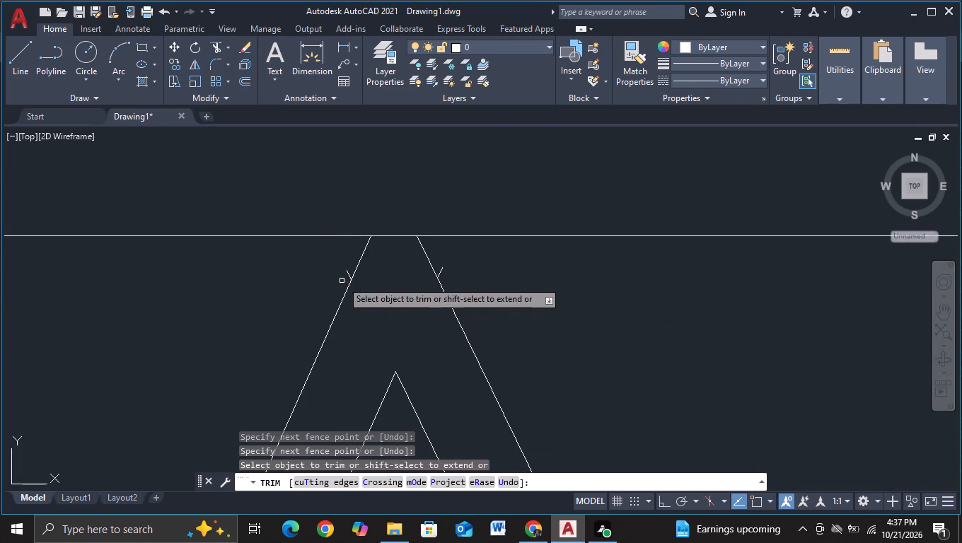
click(348, 273)
click(443, 269)
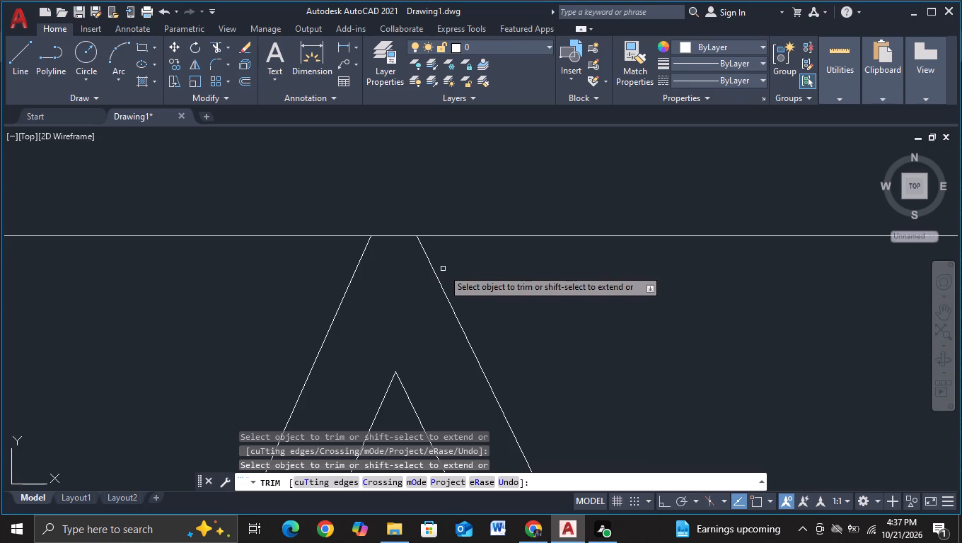
Trim the overhang above the upper bar's bottom line and the inner diagonals' ends beyond their crossing at the zigzag's fourth peak.
scroll(520, 273, down, 3)
middle_drag(666, 339, 0, 263)
middle_drag(498, 255, 9, 351)
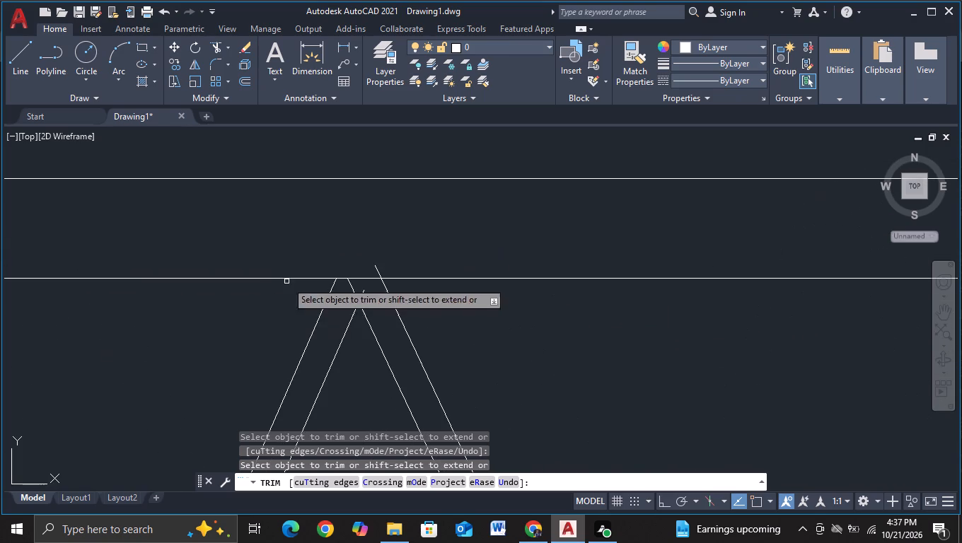
scroll(386, 274, up, 1)
click(373, 270)
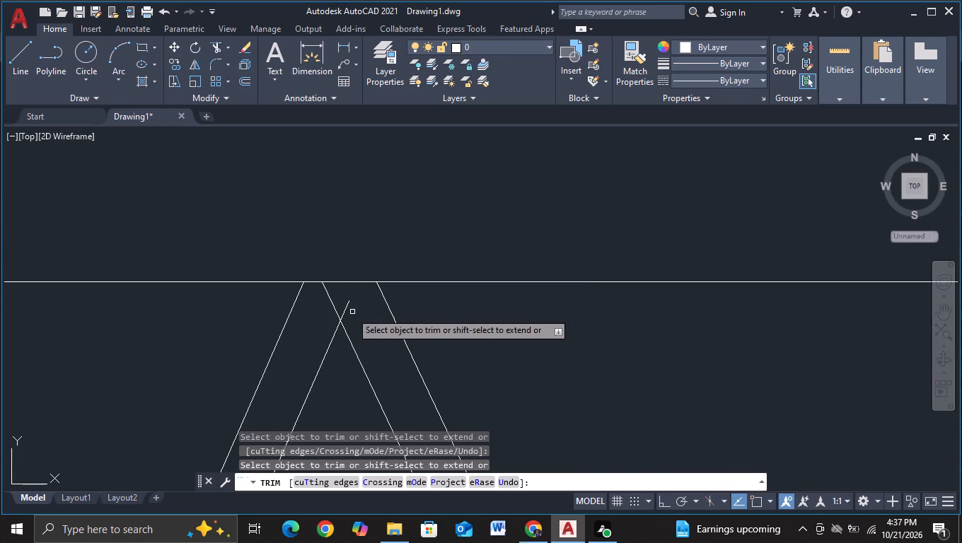
click(347, 310)
click(330, 302)
Trim the overhang above the upper bar's bottom line and the inner diagonals' ends beyond their crossing at the zigzag's fifth peak.
scroll(503, 289, down, 3)
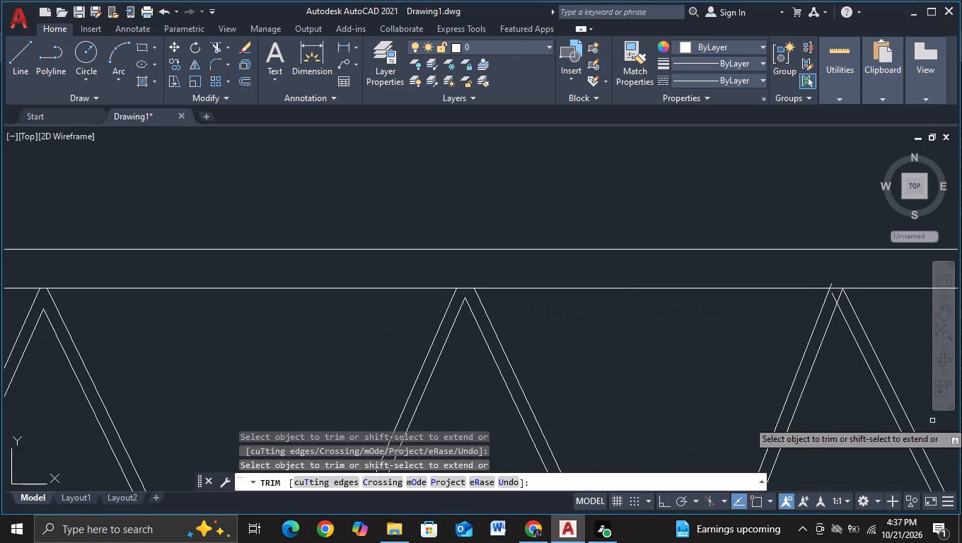
middle_drag(818, 380, 0, 374)
scroll(28, 336, up, 2)
middle_drag(39, 351, 342, 347)
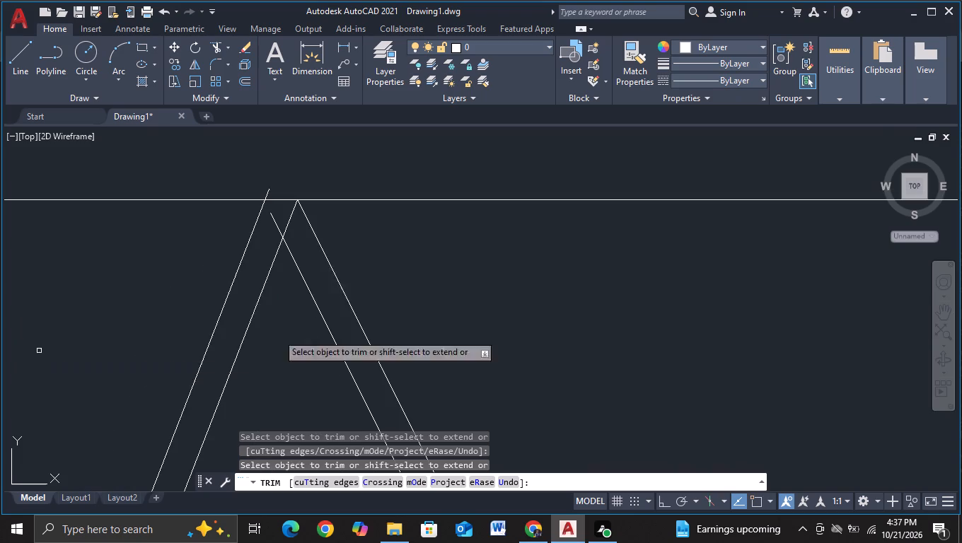
click(265, 194)
click(272, 215)
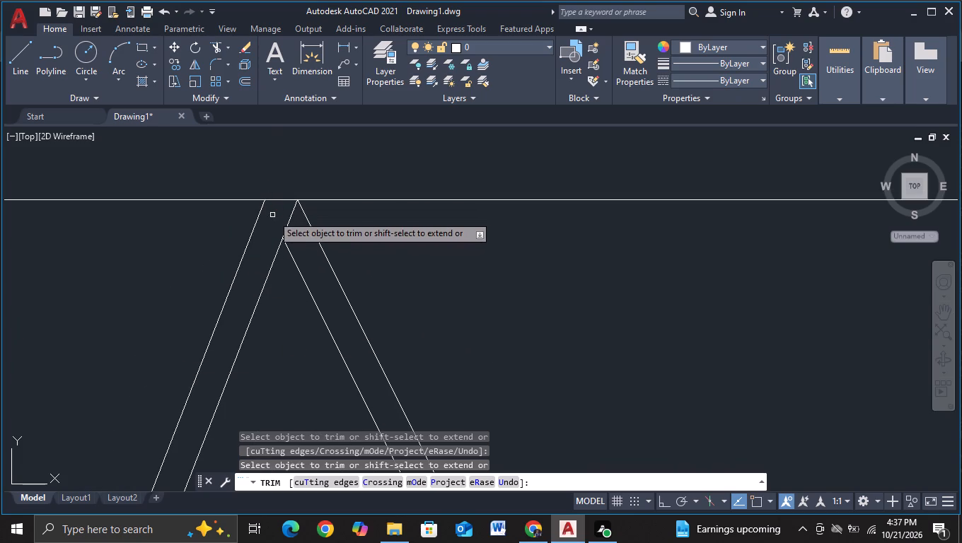
click(290, 217)
Trim the inner diagonals' ends beyond their crossing and the overhangs above the upper bar's bottom line at the zigzag's sixth peak.
scroll(447, 252, down, 2)
middle_drag(579, 310, 433, 318)
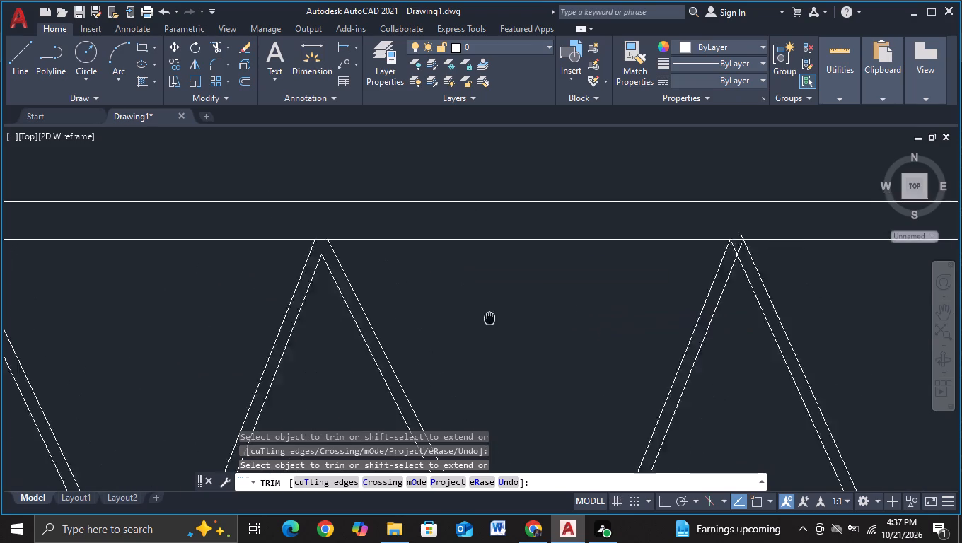
middle_drag(433, 318, 1, 309)
scroll(129, 275, up, 2)
drag(341, 202, 372, 195)
click(378, 163)
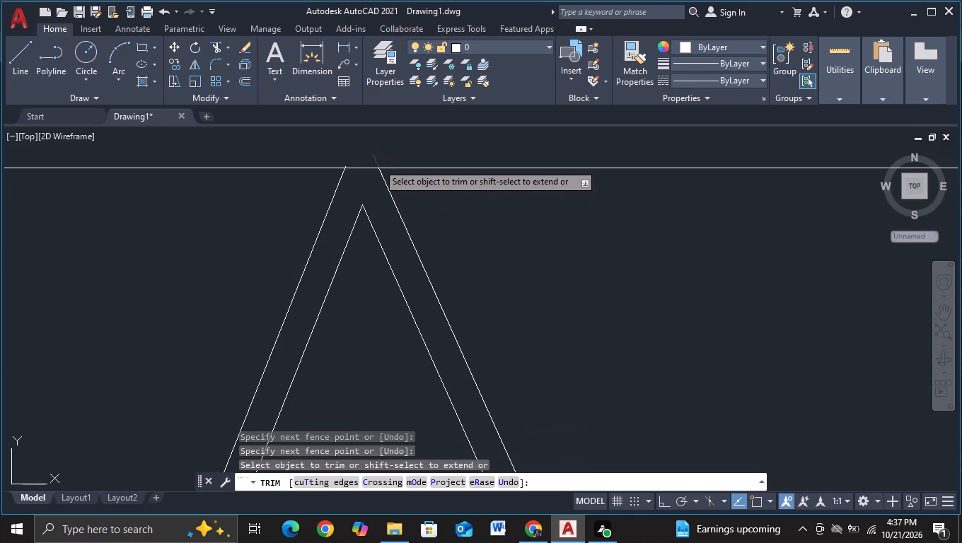
scroll(347, 165, up, 2)
click(338, 169)
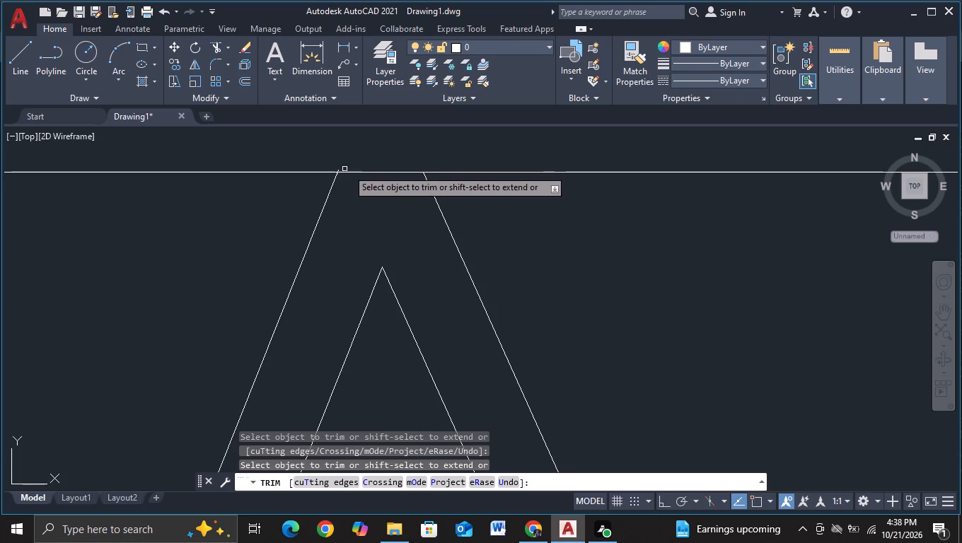
Trim the offset diagonal's overhang above the upper bar's bottom line at the bar's right end.
scroll(426, 227, down, 3)
scroll(489, 253, down, 2)
scroll(683, 247, up, 2)
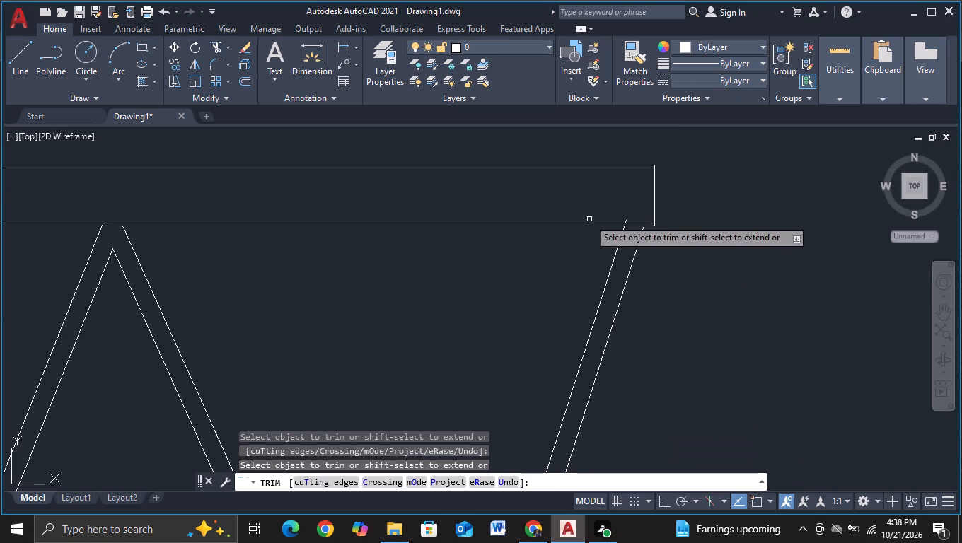
click(627, 221)
At the zigzag's rightmost valley, trim the inner diagonals between their crossing and the outer diagonals, plus the tip below the lower bar's top line.
scroll(653, 312, down, 2)
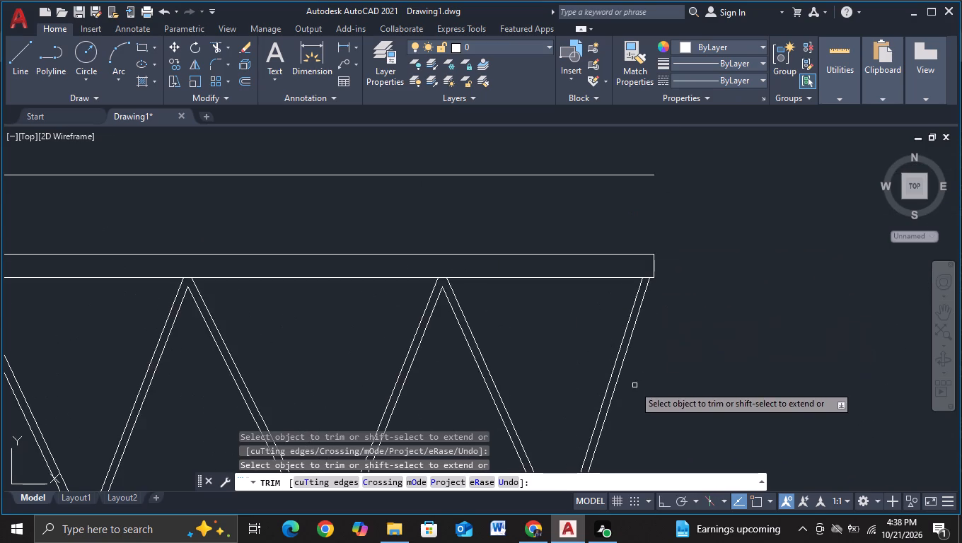
scroll(605, 396, down, 3)
scroll(564, 446, up, 5)
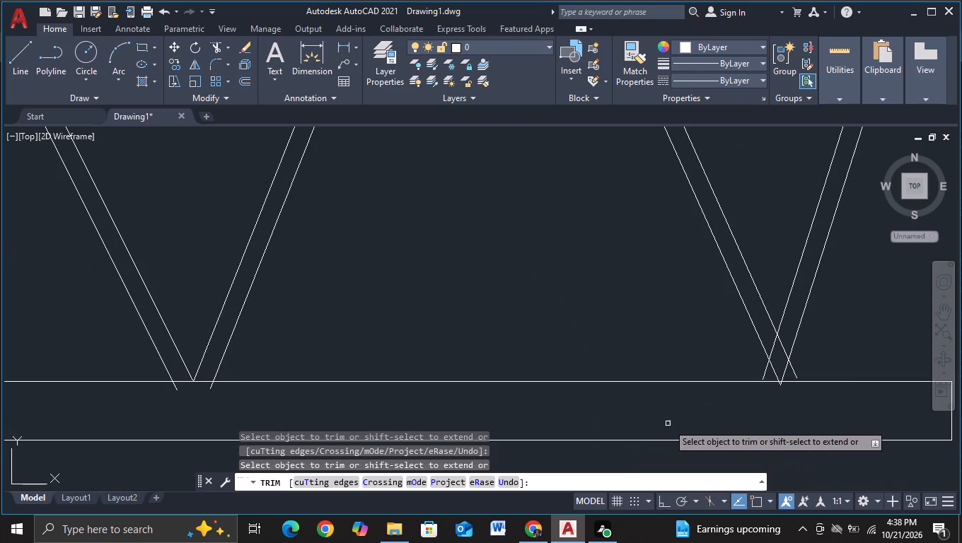
middle_drag(668, 424, 328, 394)
scroll(421, 372, up, 2)
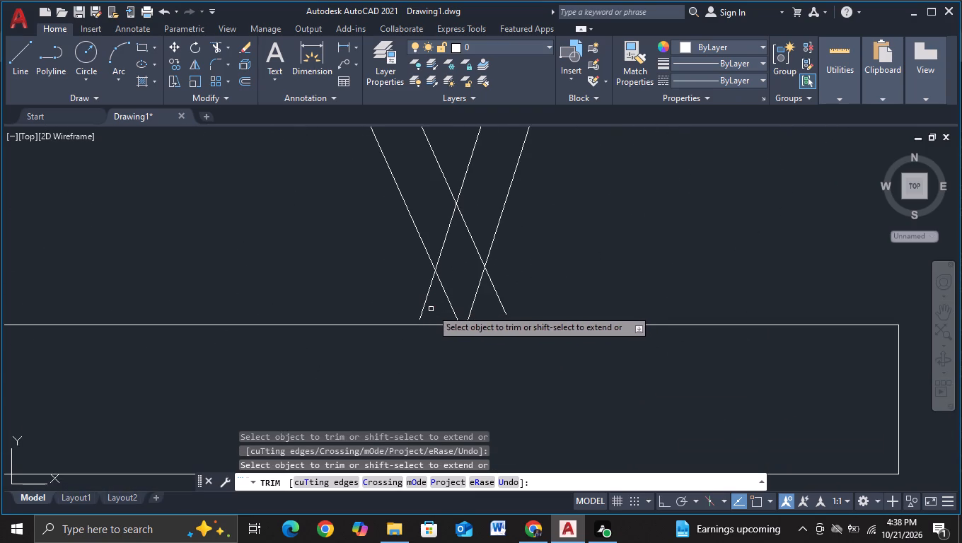
drag(441, 226, 479, 226)
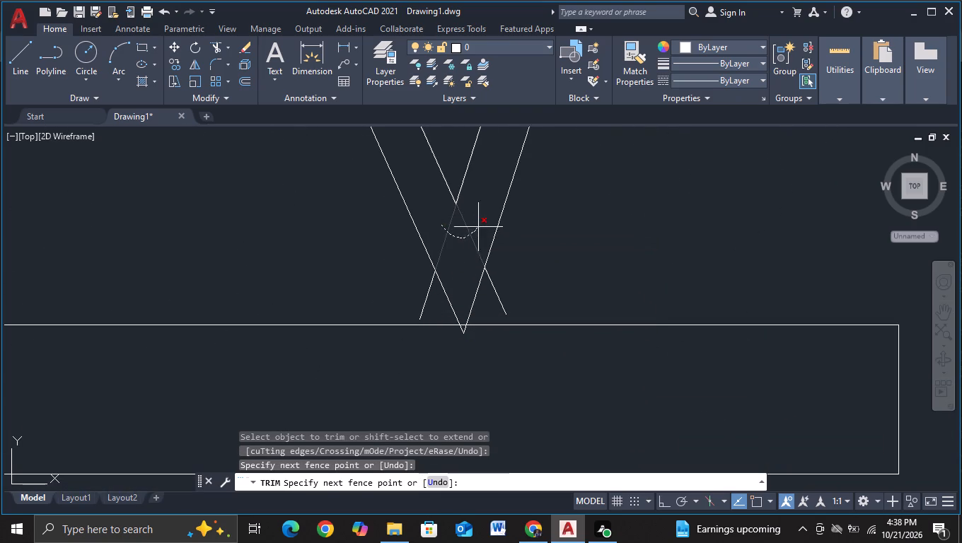
drag(479, 226, 480, 223)
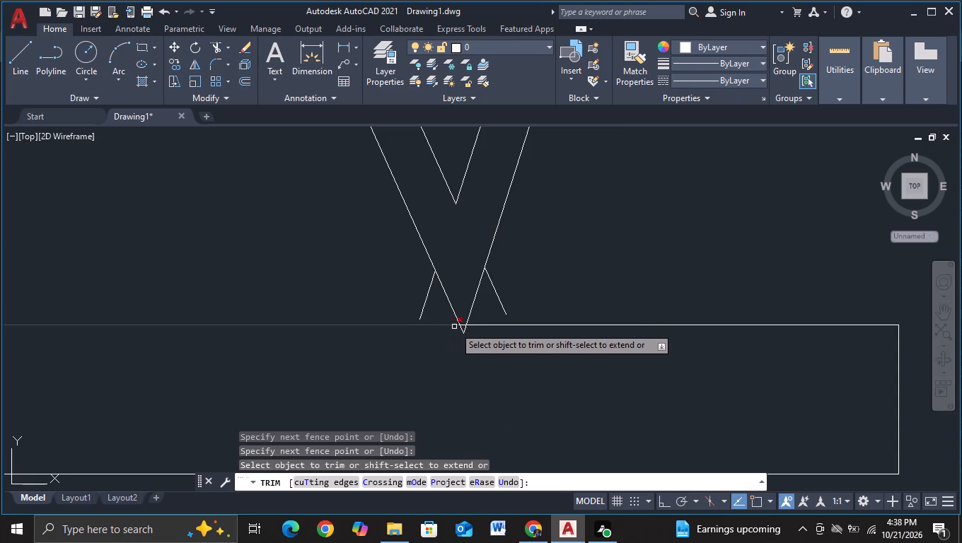
click(464, 331)
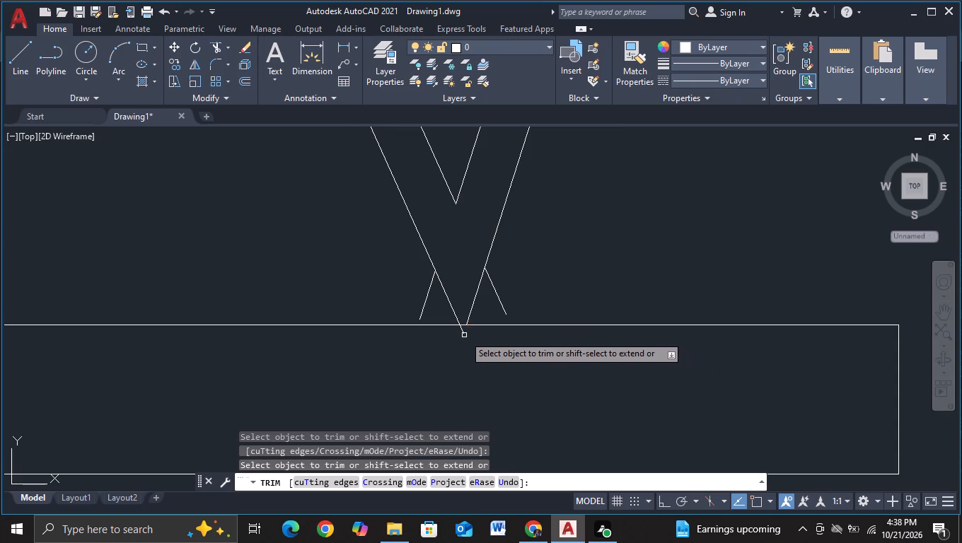
click(464, 333)
Trim the two stubs left outside the outer diagonals at the zigzag's rightmost valley, just above the lower bar.
scroll(494, 338, down, 3)
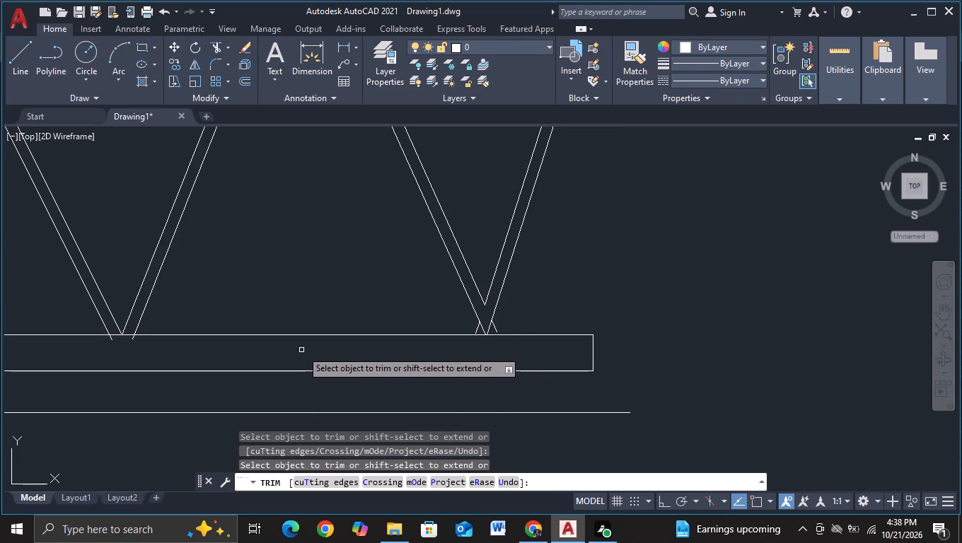
middle_drag(301, 350, 526, 332)
scroll(306, 319, up, 2)
scroll(473, 353, down, 2)
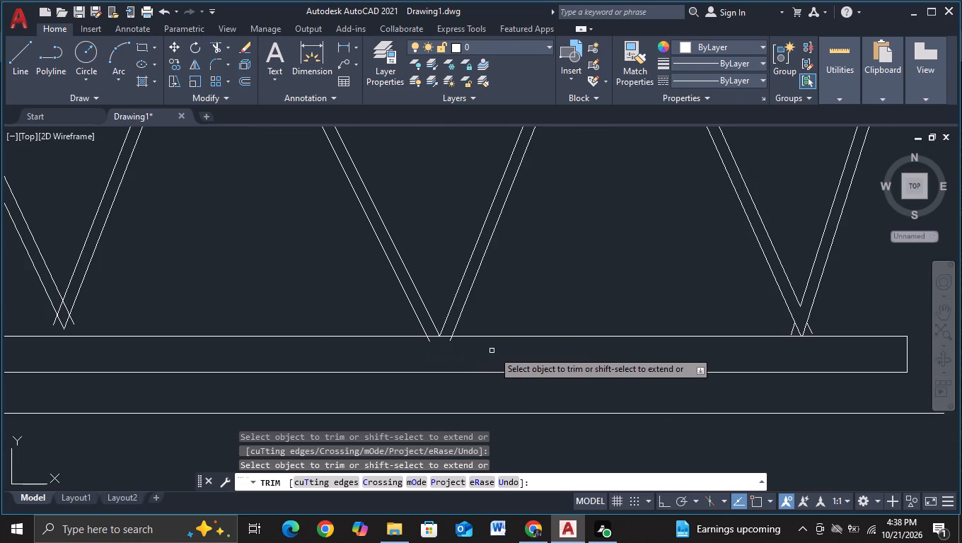
middle_drag(504, 350, 324, 340)
scroll(639, 321, up, 1)
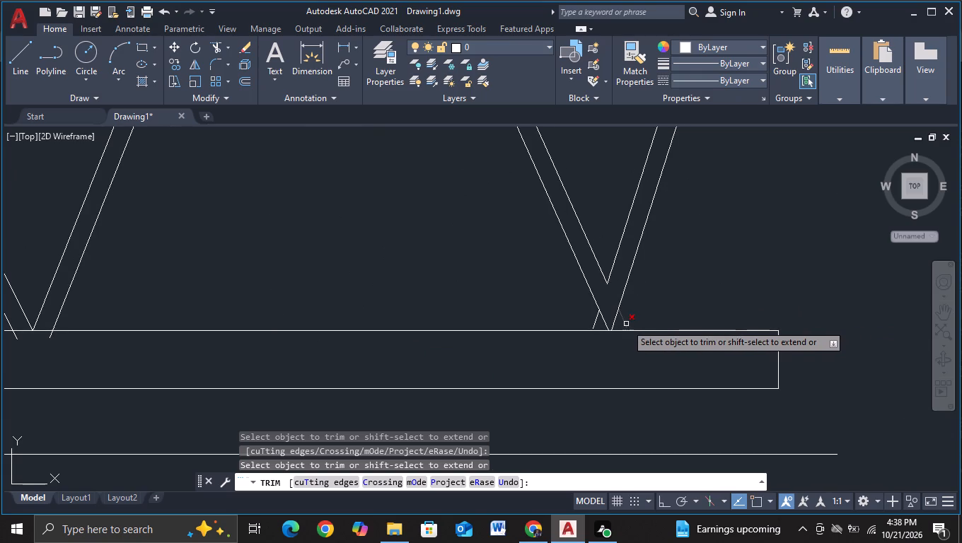
click(625, 325)
click(598, 321)
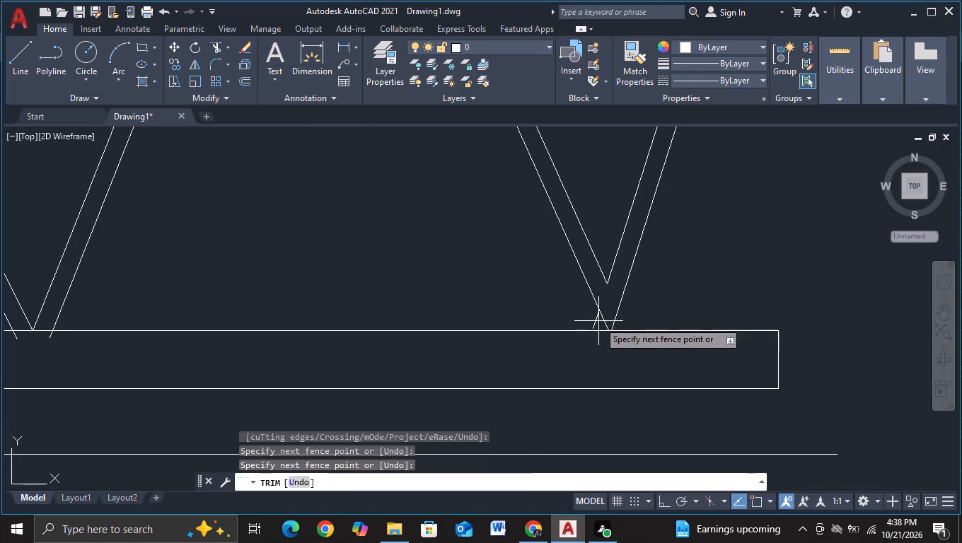
click(593, 322)
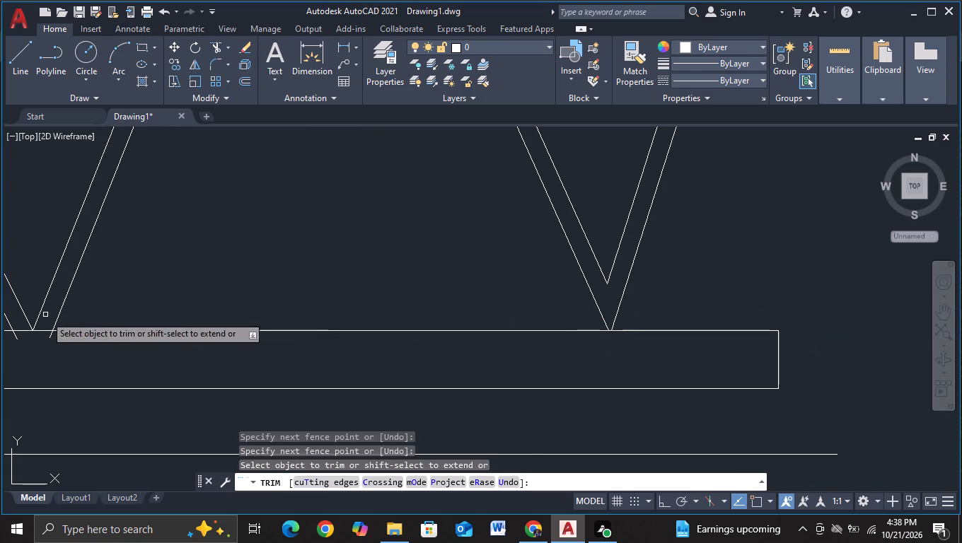
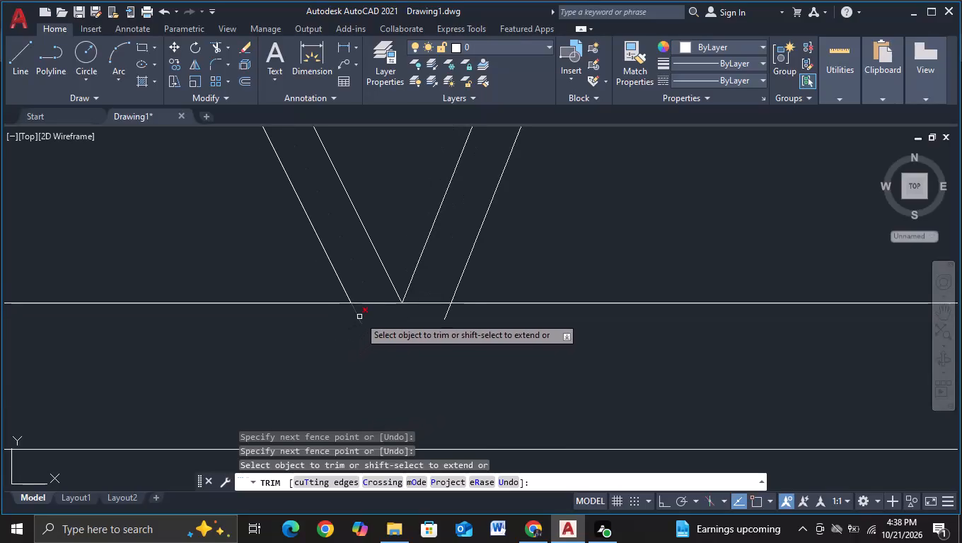
Trim the outer diagonals' two overhangs below the lower bar's top line at the zigzag's second valley from the right.
click(359, 316)
click(436, 313)
click(475, 313)
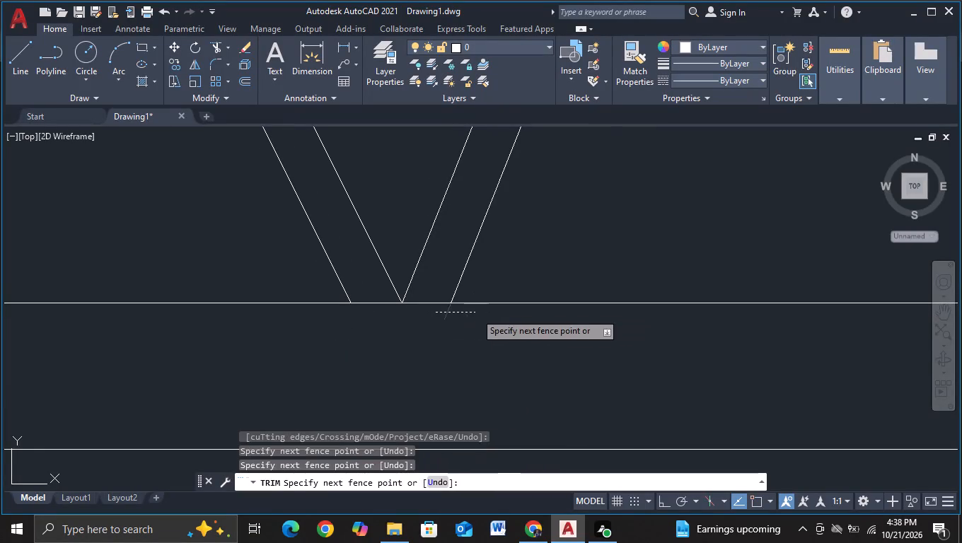
scroll(457, 346, down, 3)
middle_drag(261, 354, 381, 329)
scroll(517, 333, up, 2)
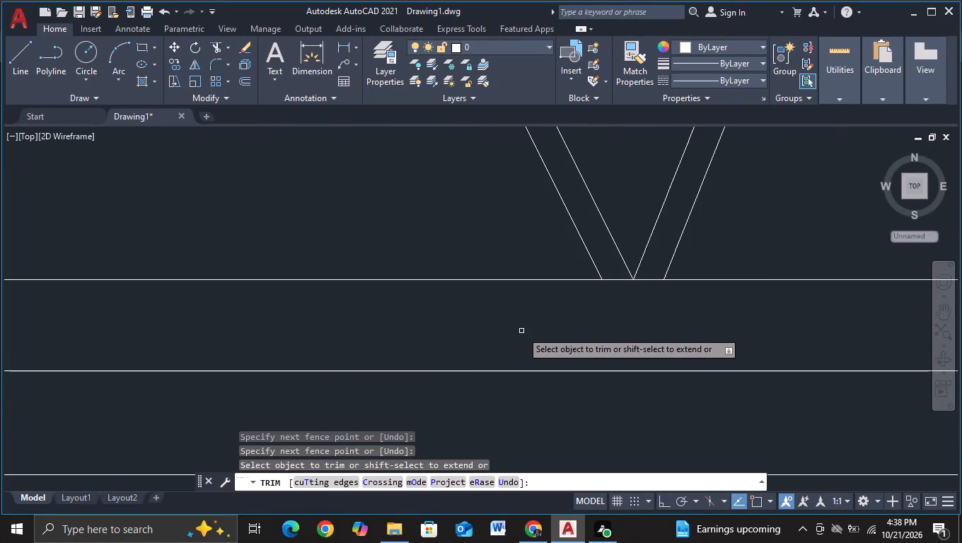
middle_drag(565, 318, 378, 357)
scroll(504, 326, up, 2)
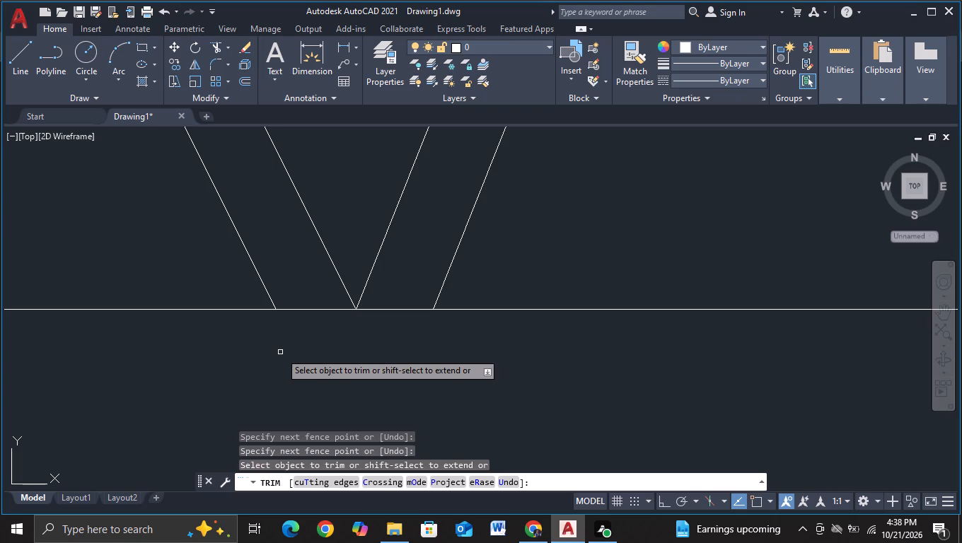
key(ctrl+z)
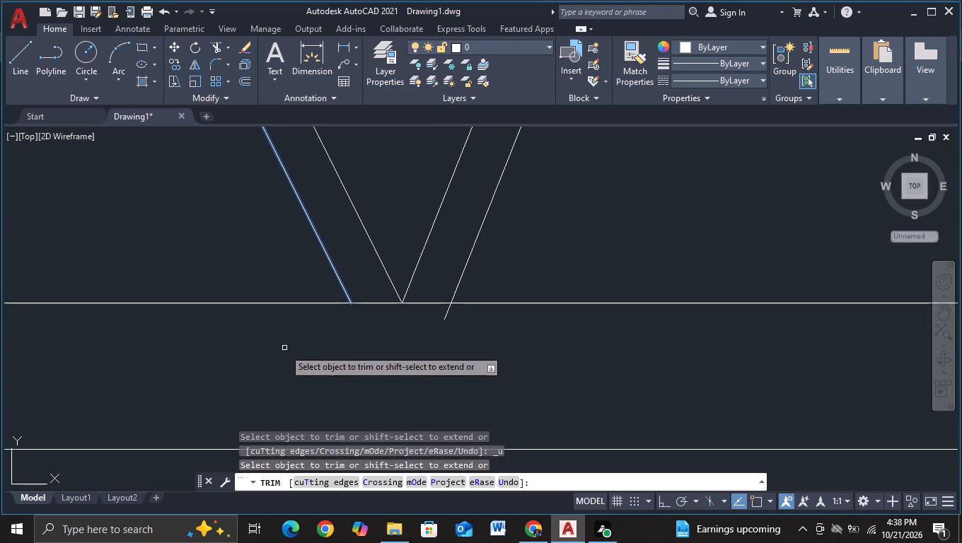
click(448, 309)
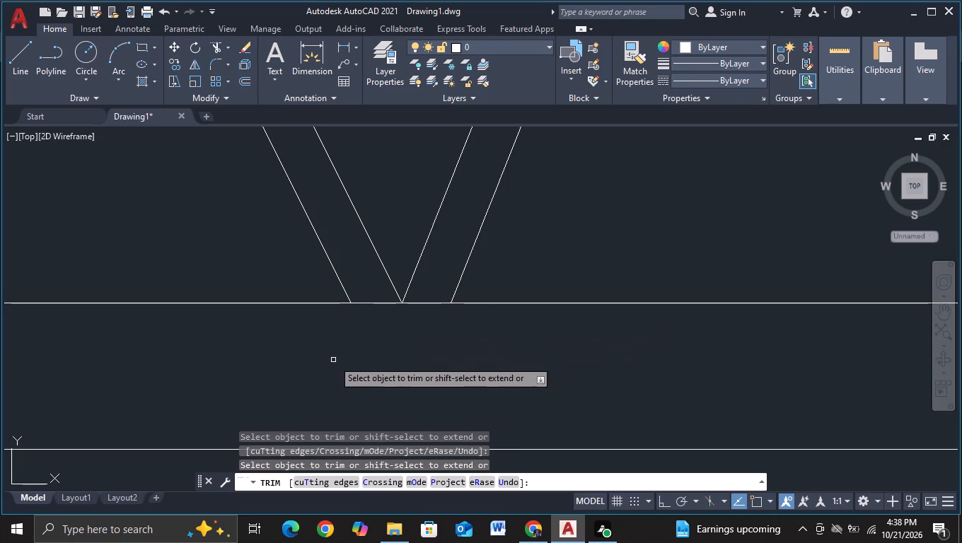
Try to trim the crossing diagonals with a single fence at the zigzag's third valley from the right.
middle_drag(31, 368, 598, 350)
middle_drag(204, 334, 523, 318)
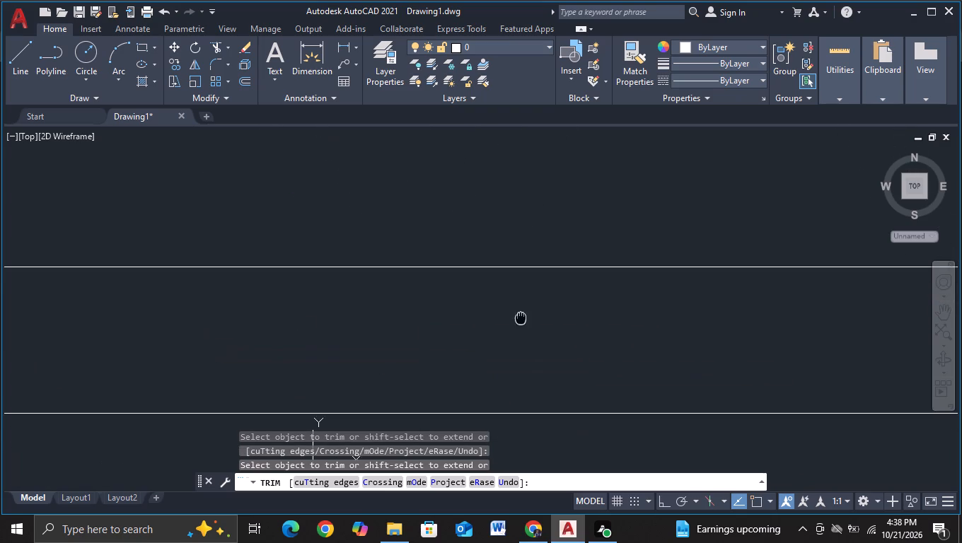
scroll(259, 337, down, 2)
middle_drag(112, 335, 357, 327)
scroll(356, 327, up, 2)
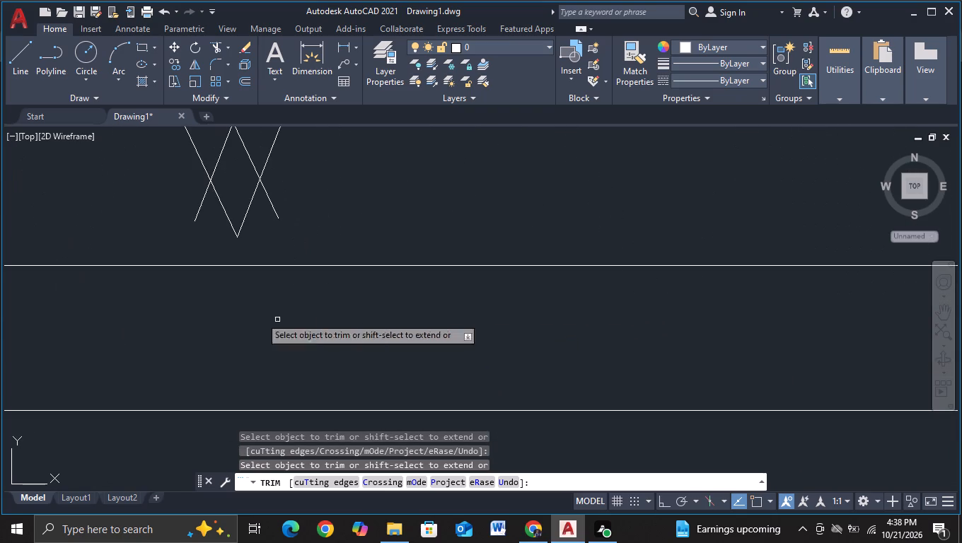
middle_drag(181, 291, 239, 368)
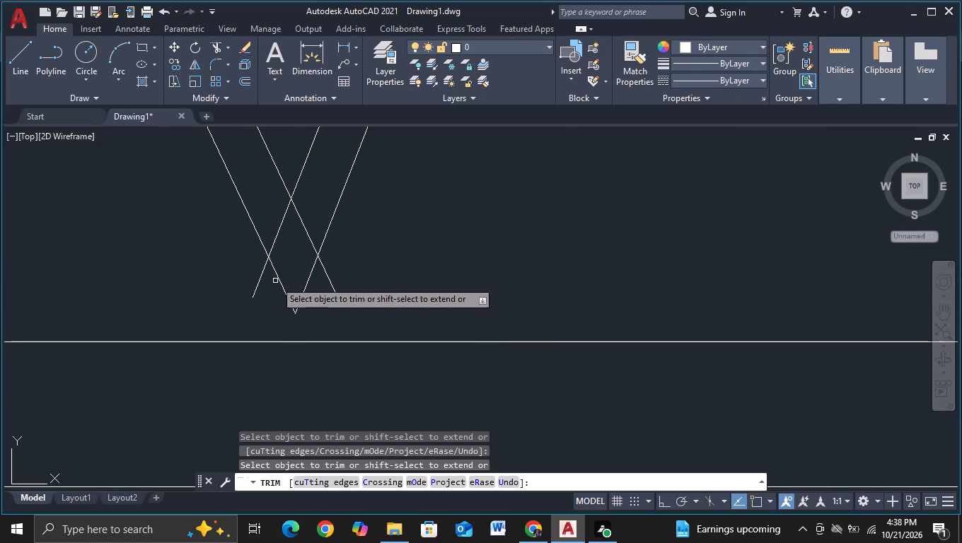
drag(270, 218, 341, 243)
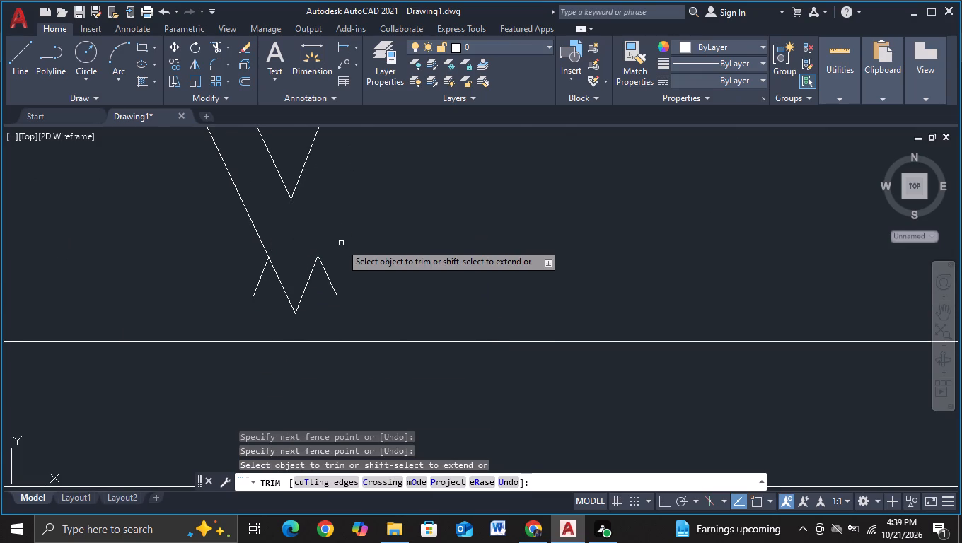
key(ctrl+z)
At the third valley from the right, trim the inner diagonals below their crossing and the two stubs left outside the outer diagonals.
scroll(392, 262, down, 3)
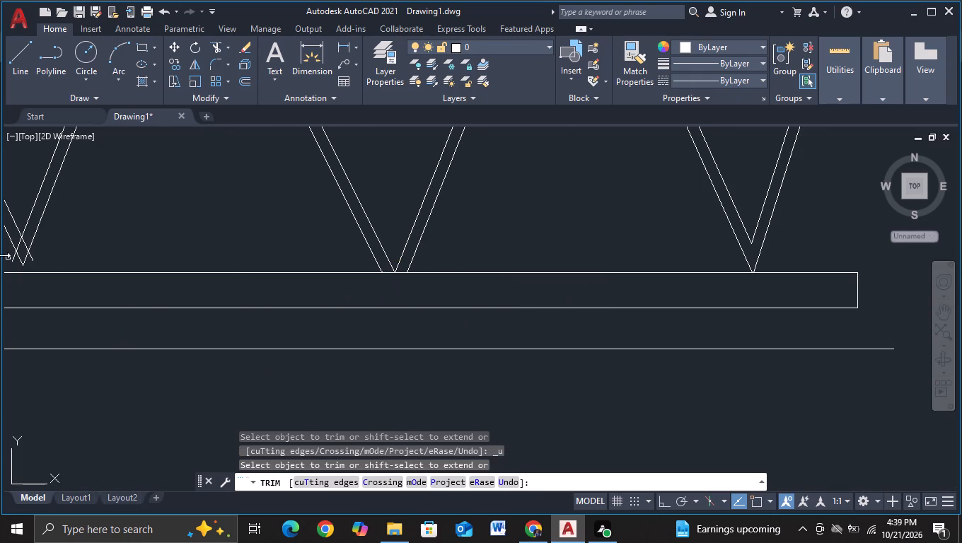
middle_drag(66, 257, 334, 261)
scroll(313, 257, up, 2)
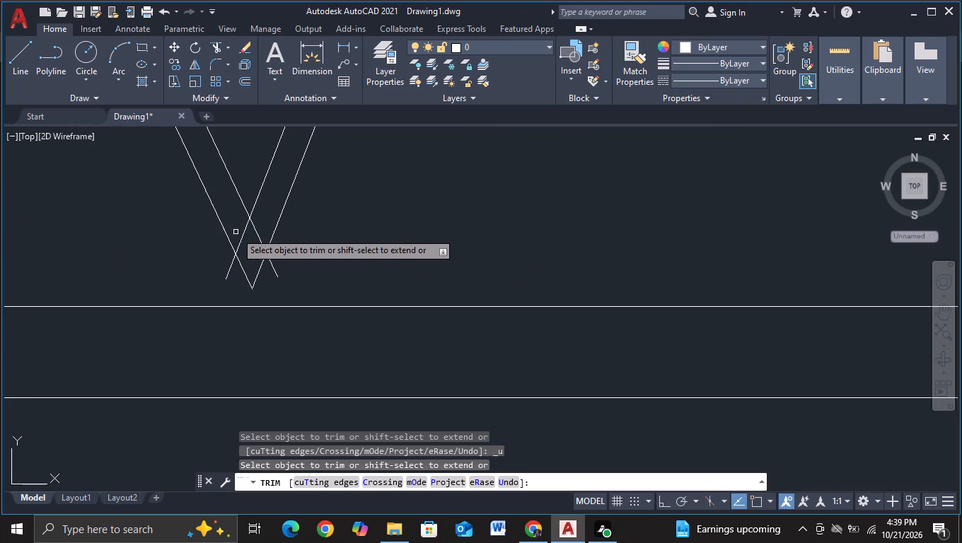
click(238, 227)
click(245, 240)
click(262, 220)
click(244, 243)
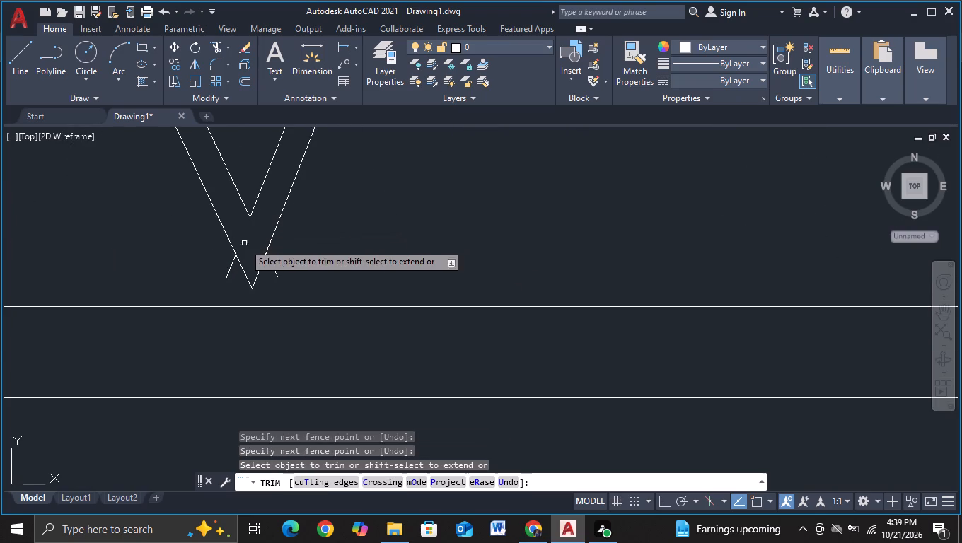
click(226, 269)
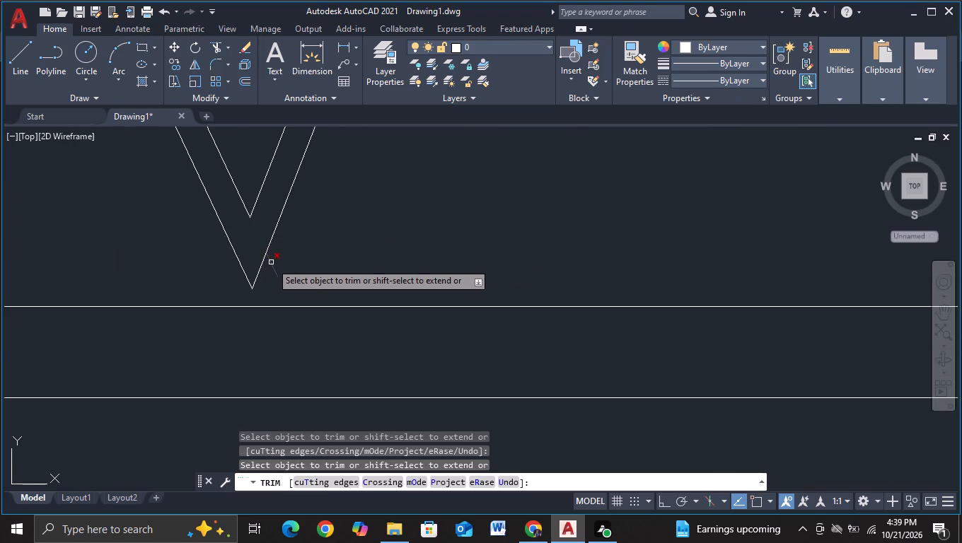
click(271, 262)
Trim the inner diagonals' ends beyond their crossing at the zigzag's second valley from the left.
scroll(287, 254, down, 3)
scroll(341, 271, down, 2)
middle_drag(201, 248, 256, 243)
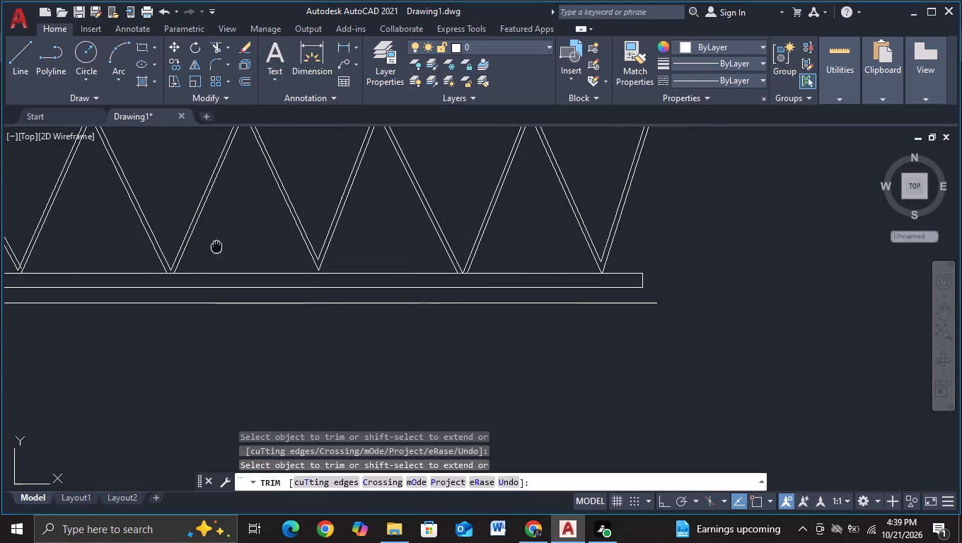
middle_drag(256, 243, 422, 250)
scroll(376, 254, up, 2)
middle_drag(95, 255, 365, 266)
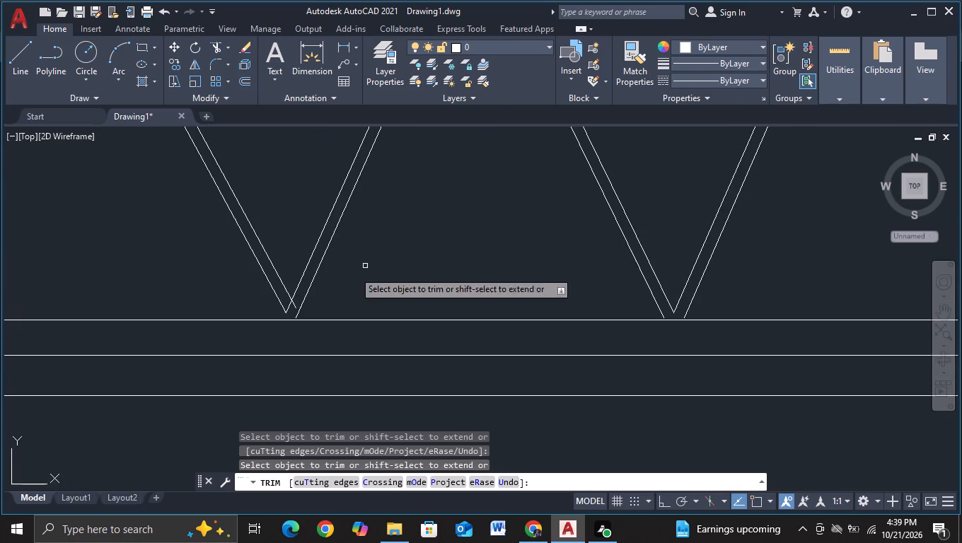
scroll(286, 287, up, 1)
click(289, 317)
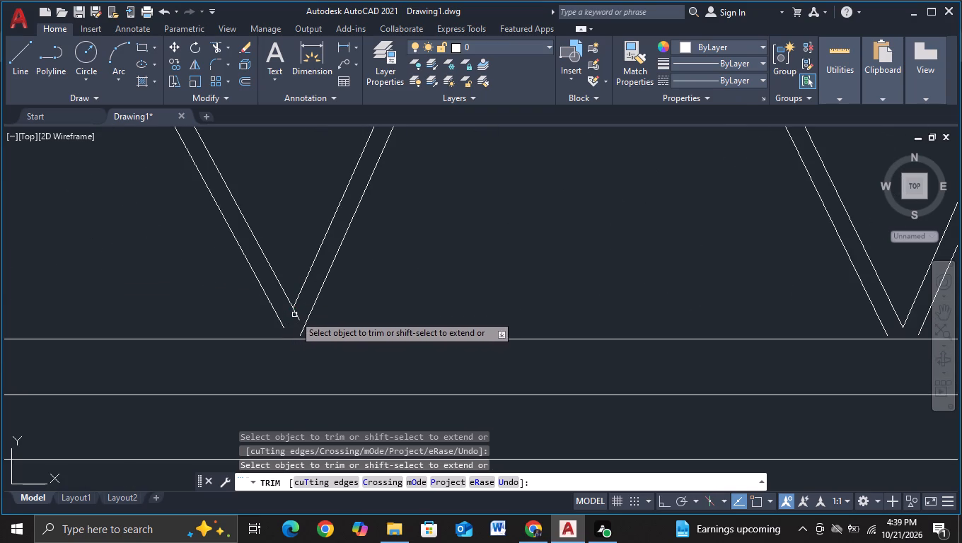
click(296, 314)
Trim the inner diagonals' ends beyond their crossing at the zigzag's leftmost valley.
scroll(376, 309, down, 2)
middle_drag(137, 301, 405, 299)
scroll(371, 307, up, 2)
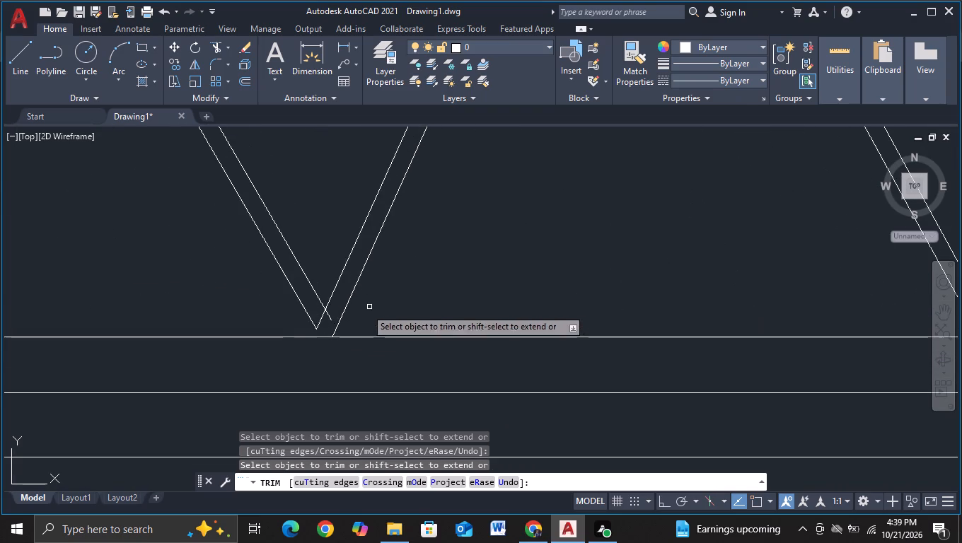
click(320, 317)
click(325, 314)
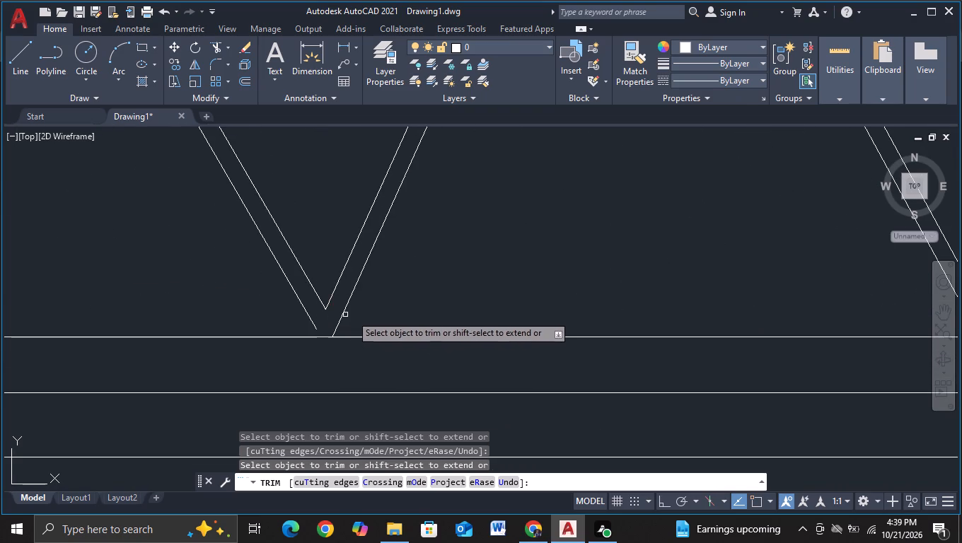
Extend the lower ends of the zigzag's first diagonal pair to the lower bar's top line.
scroll(427, 309, down, 2)
middle_drag(148, 288, 172, 411)
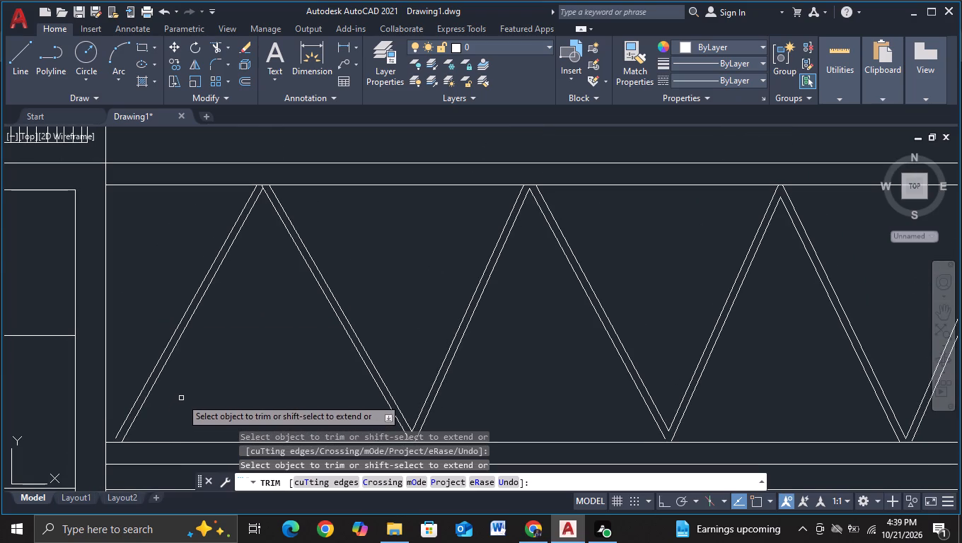
key(Escape)
key(e)
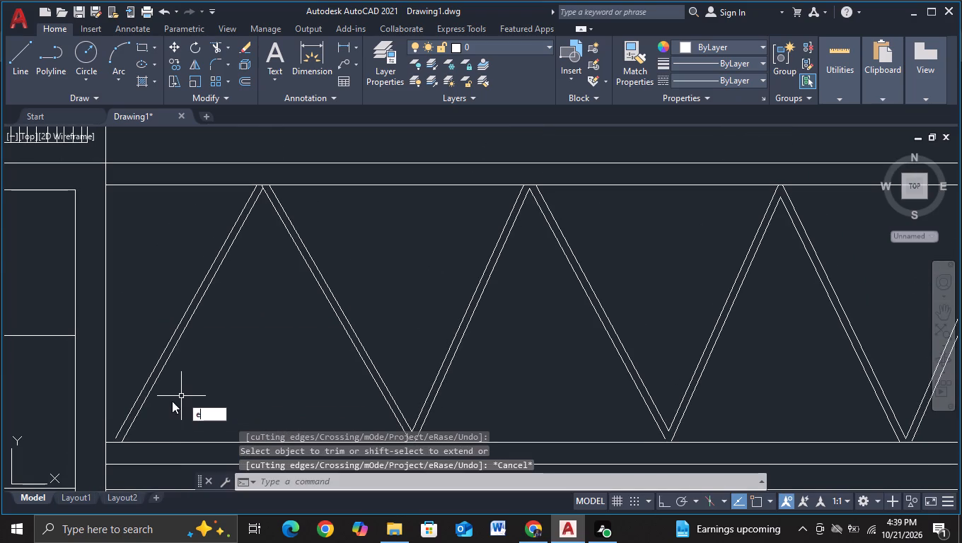
click(267, 443)
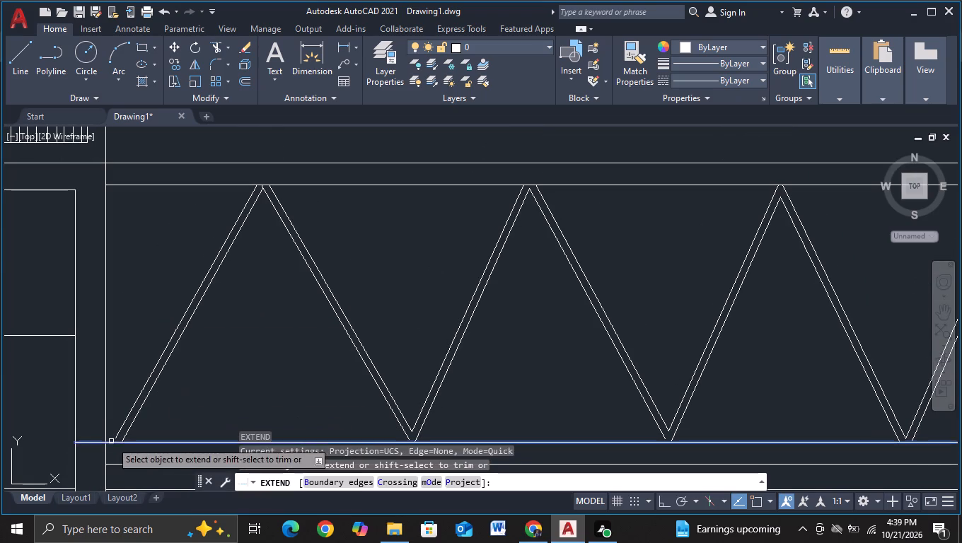
click(115, 436)
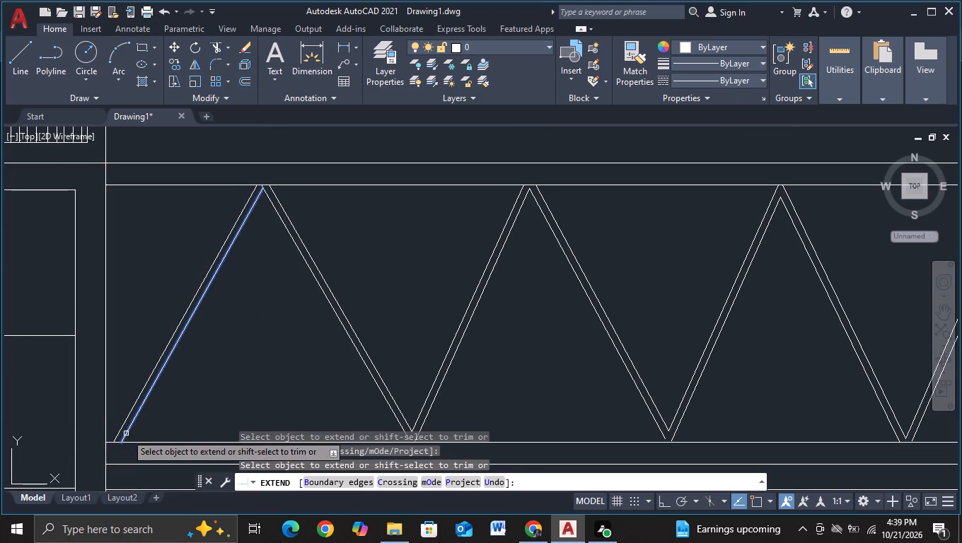
click(126, 433)
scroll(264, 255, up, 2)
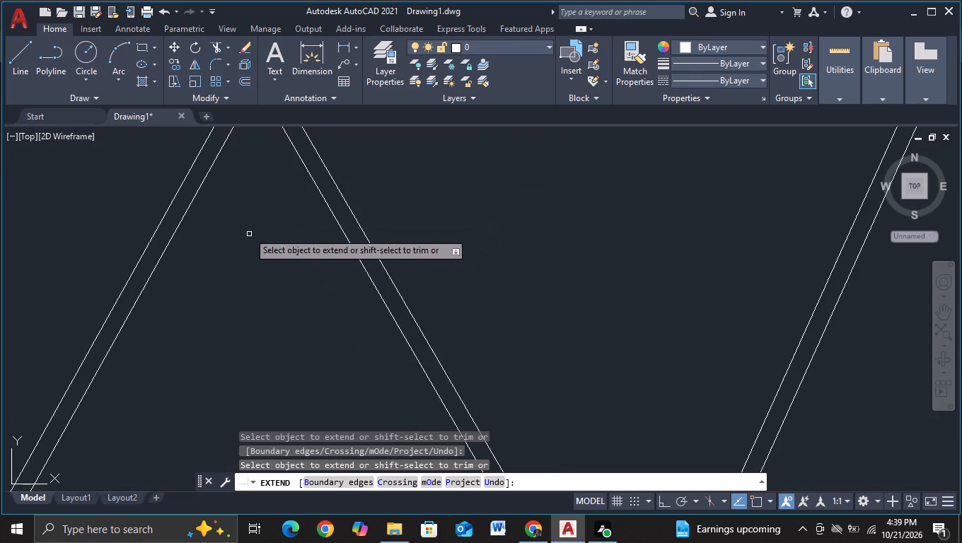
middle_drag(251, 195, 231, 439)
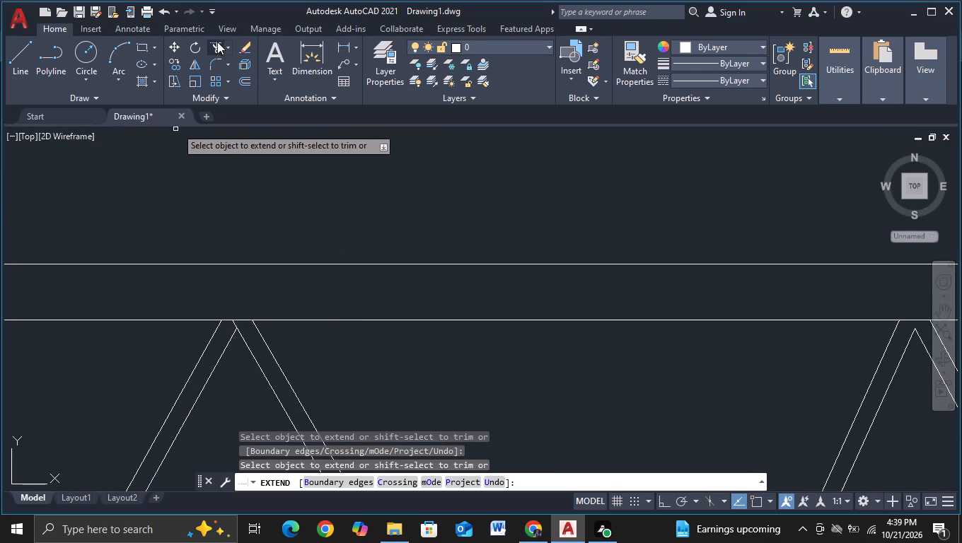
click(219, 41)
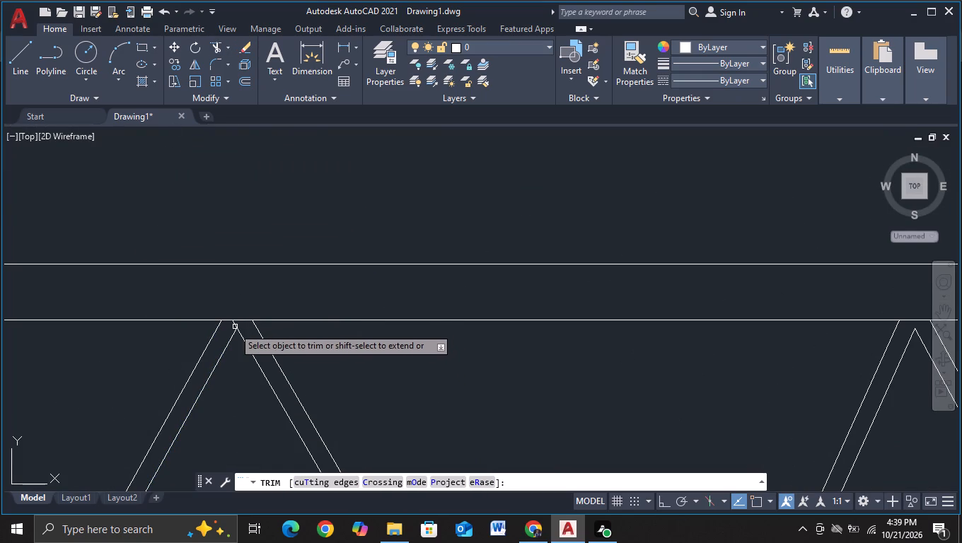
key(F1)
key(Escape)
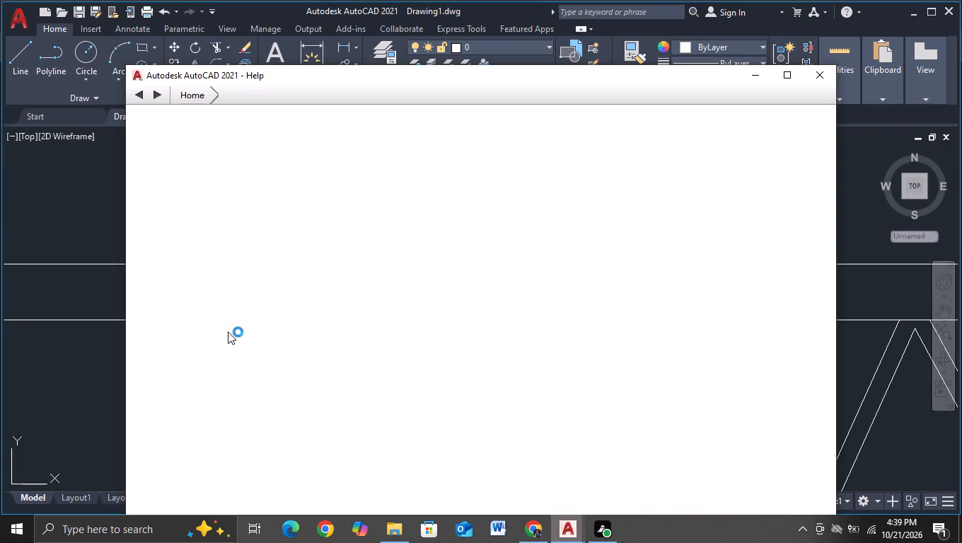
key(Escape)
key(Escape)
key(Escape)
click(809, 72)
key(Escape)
At the zigzag's first peak, extend the rising inner diagonal to the falling one and trim the falling diagonal's stub above their meeting point.
key(e)
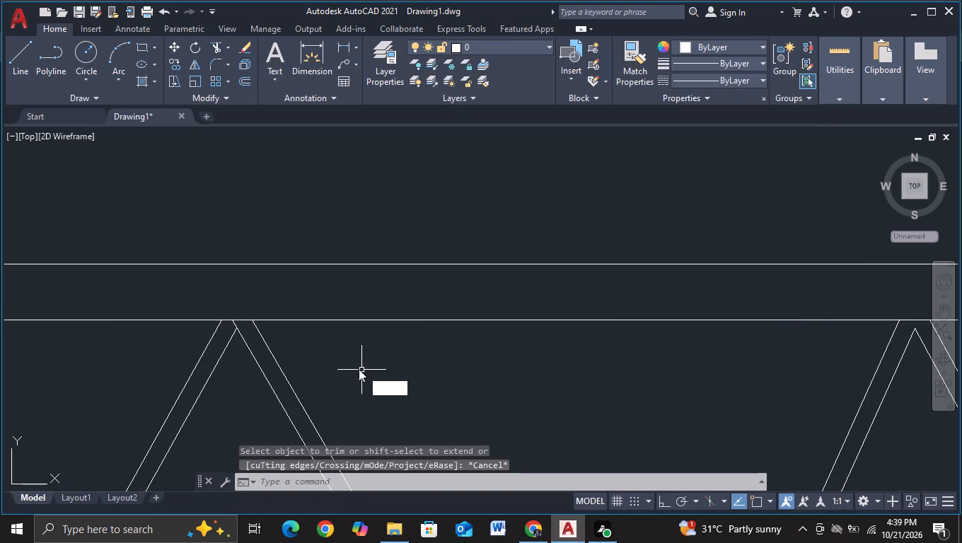
click(421, 411)
scroll(285, 388, up, 1)
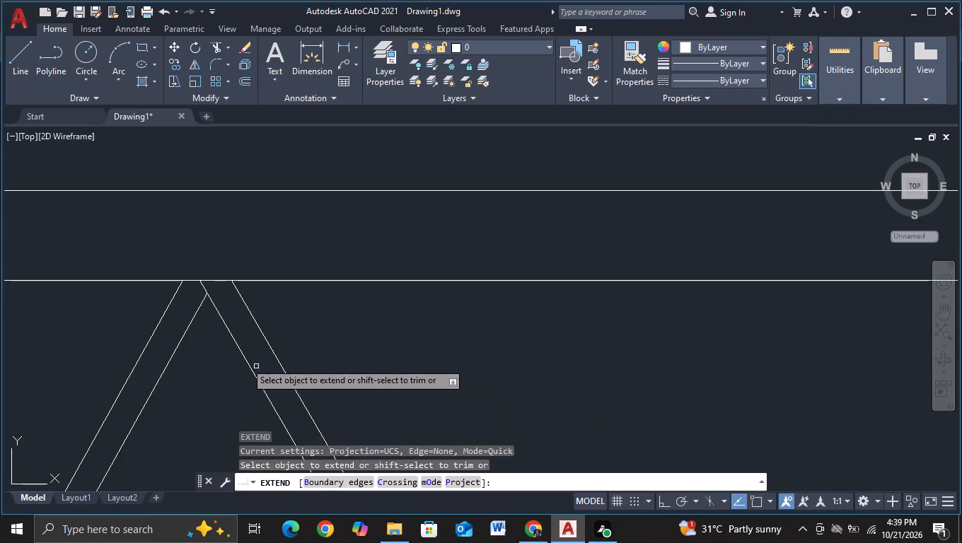
scroll(207, 319, up, 2)
click(204, 261)
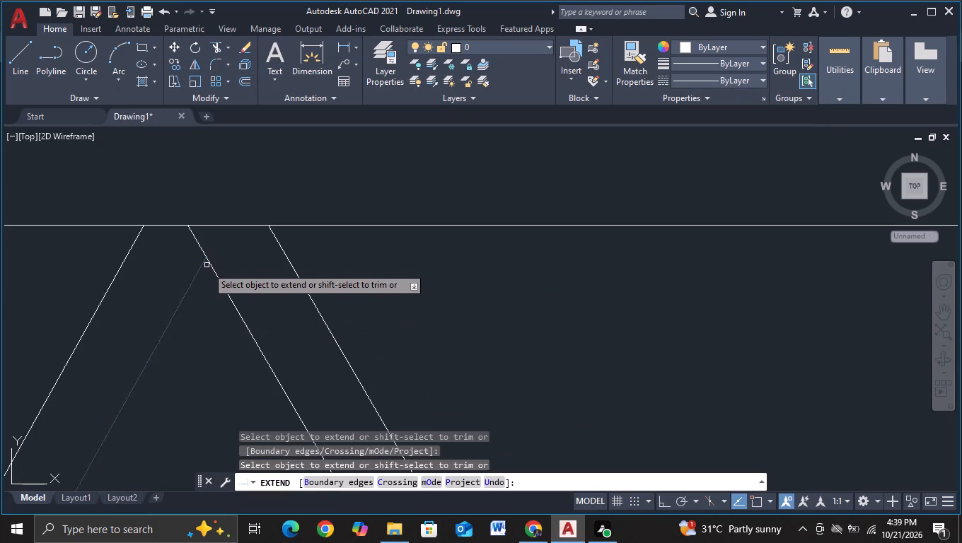
key(Escape)
click(218, 42)
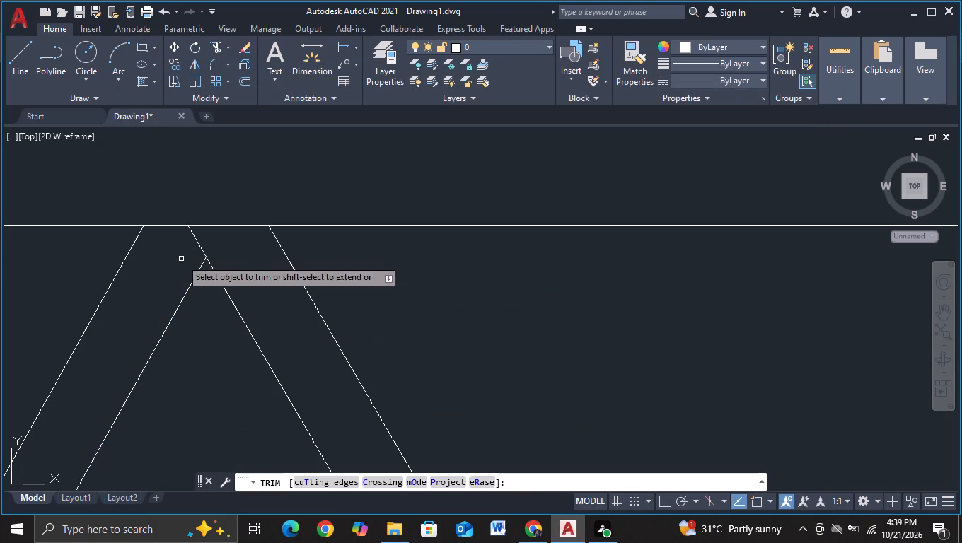
drag(181, 254, 211, 240)
Extend the short lower ends of the outer diagonals at the zigzag's first three valleys to the lower bar's top line.
scroll(272, 257, down, 2)
scroll(410, 320, down, 2)
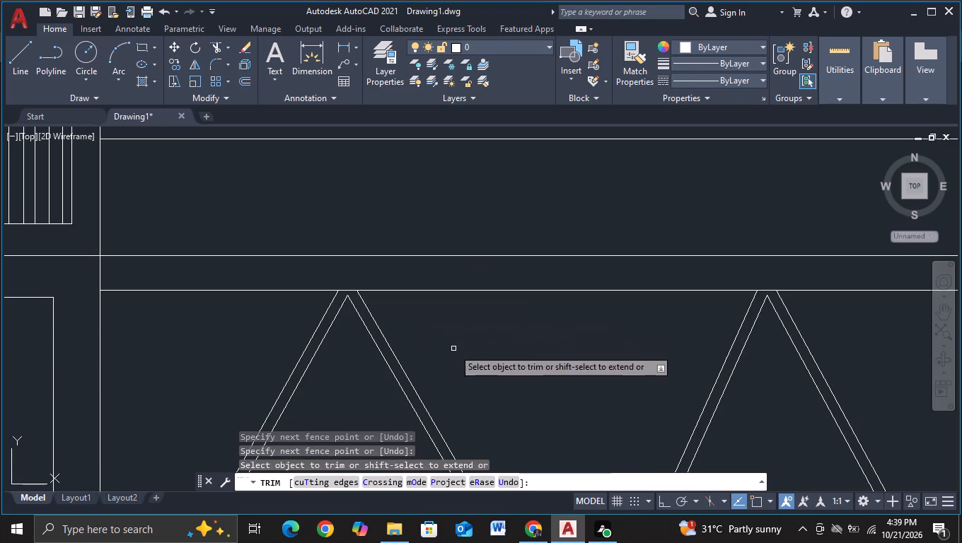
middle_drag(453, 349, 129, 216)
middle_drag(233, 280, 228, 263)
middle_drag(263, 333, 220, 261)
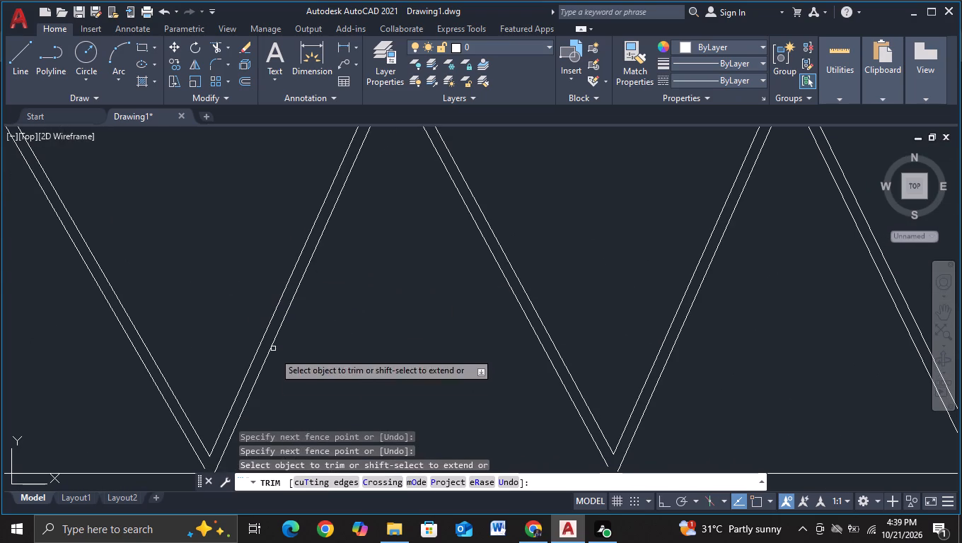
middle_drag(267, 393, 240, 339)
key(Escape)
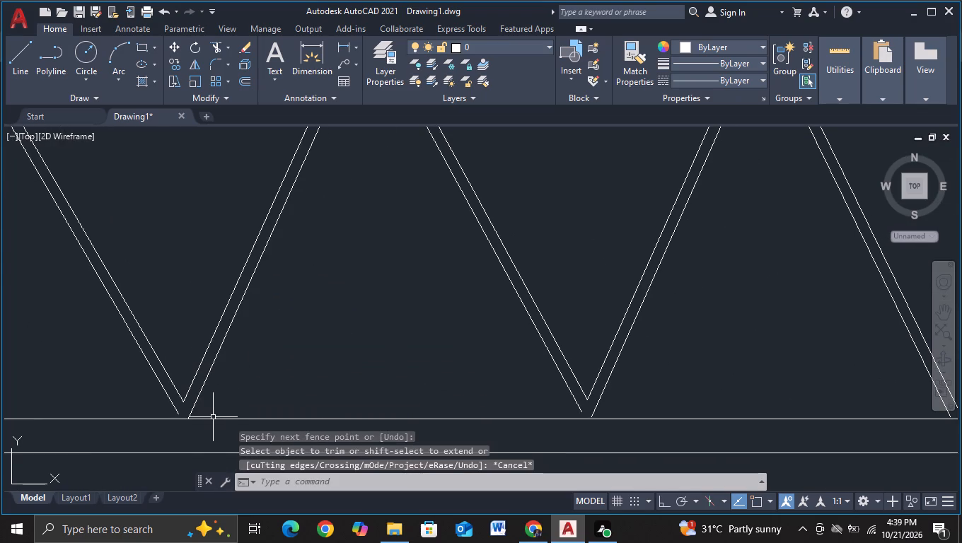
key(e)
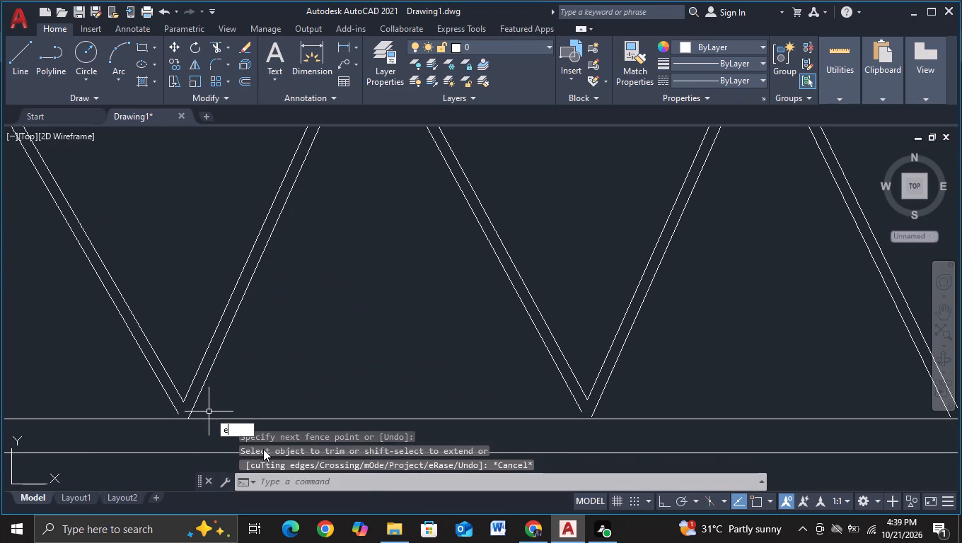
click(262, 455)
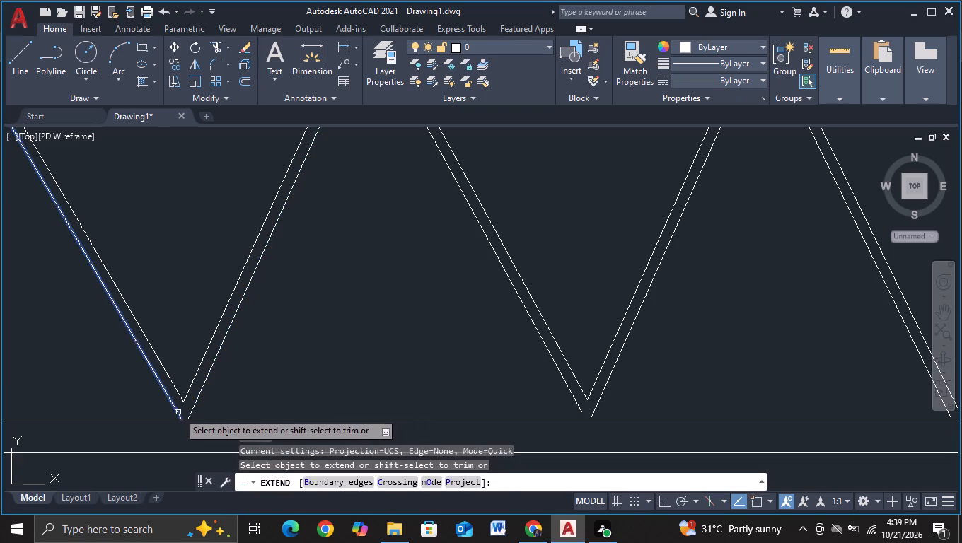
click(178, 412)
middle_drag(344, 387, 74, 329)
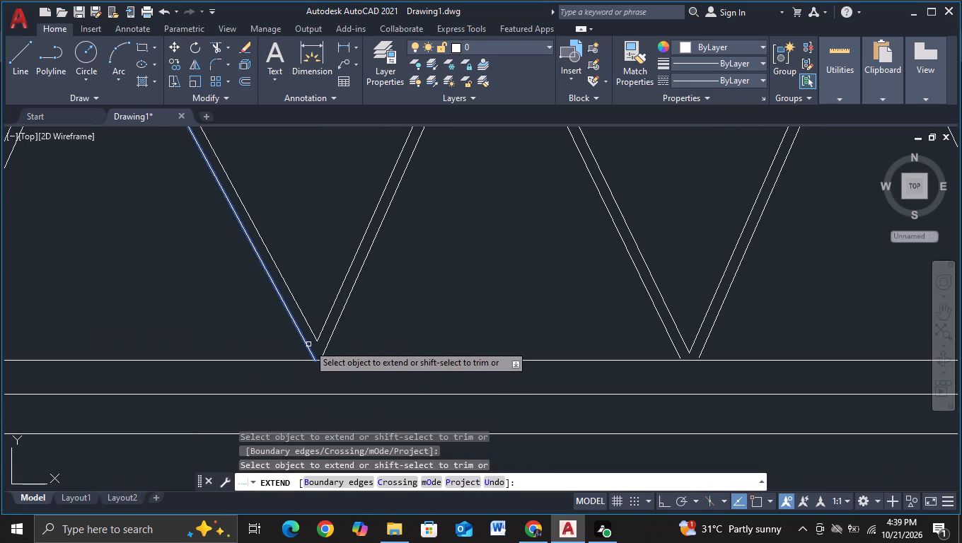
click(308, 344)
middle_drag(489, 331, 112, 338)
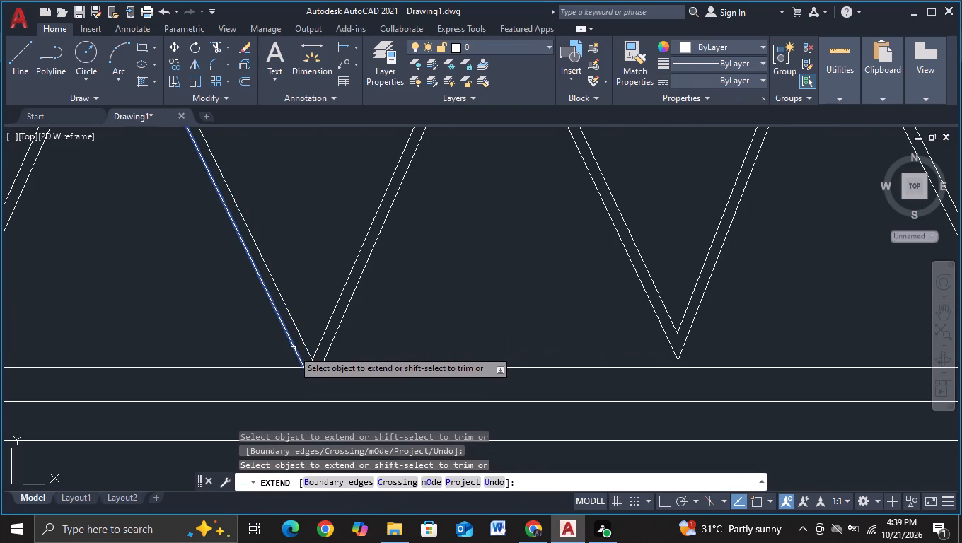
click(300, 364)
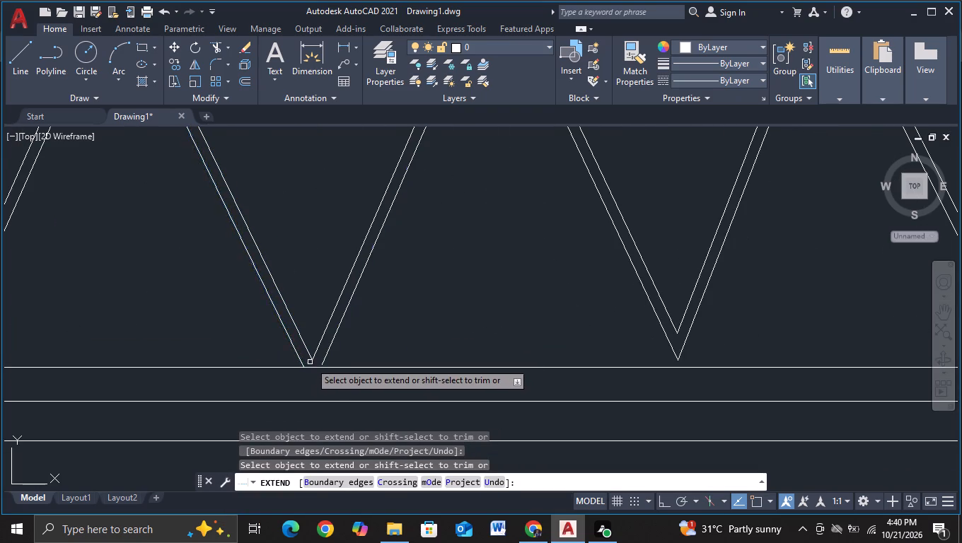
click(323, 363)
Extend both outer diagonals at the zigzag's fourth valley to the lower bar's top line.
middle_drag(498, 335, 317, 334)
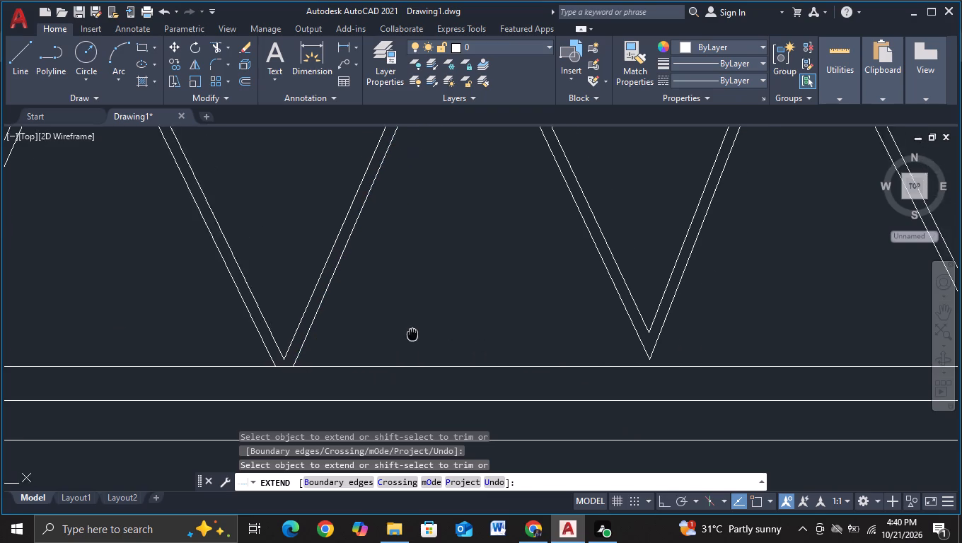
middle_drag(317, 334, 120, 320)
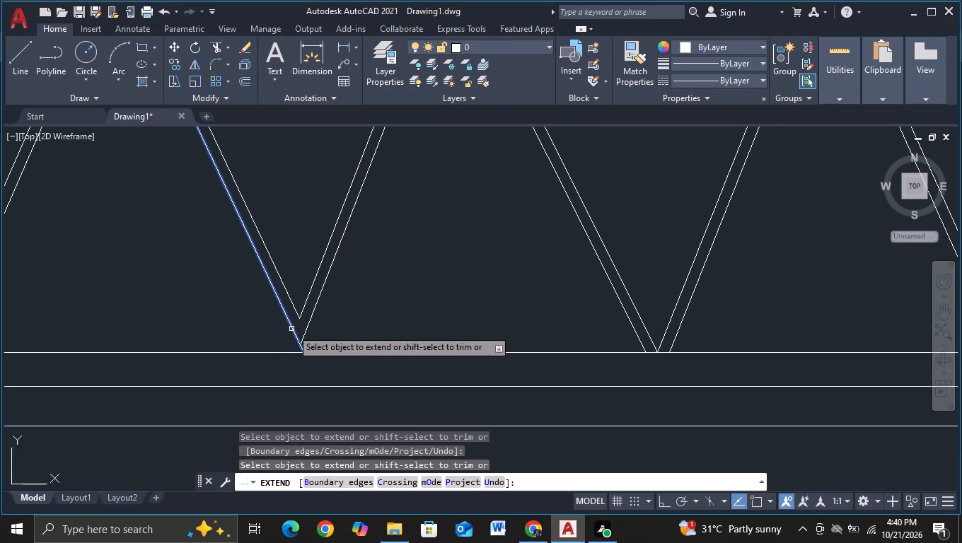
click(291, 329)
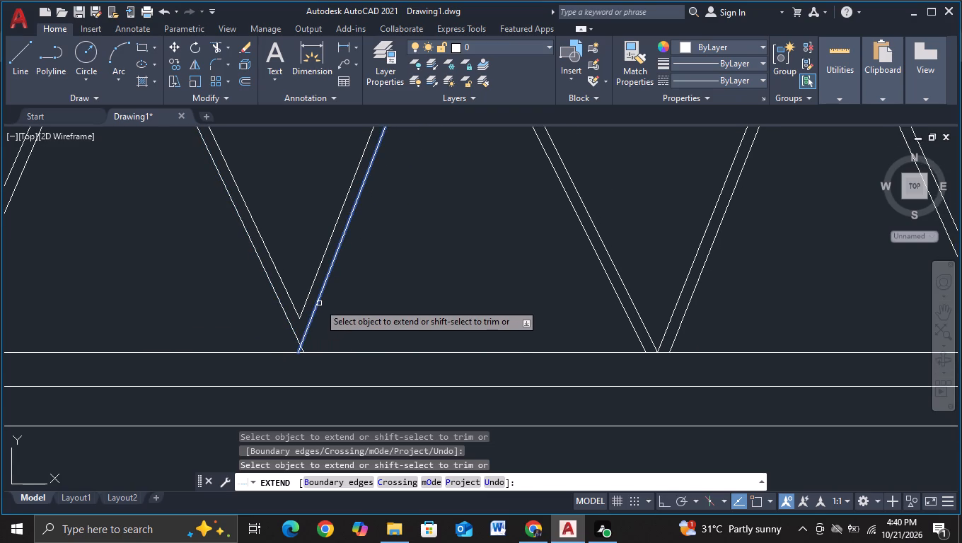
click(319, 303)
Examine the zigzag's remaining valley joints on the lower bar and its peak joints along the upper bar.
middle_drag(460, 320, 426, 320)
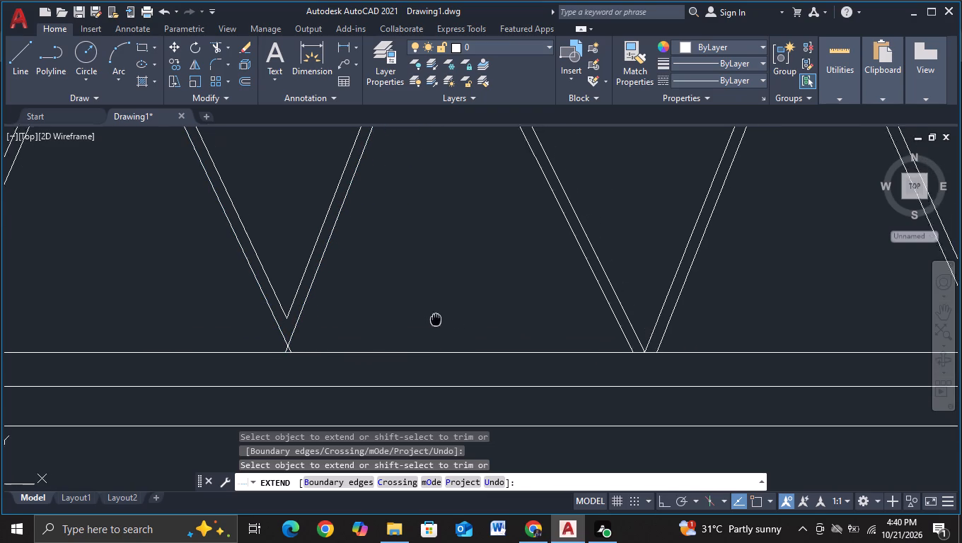
middle_drag(426, 320, 216, 318)
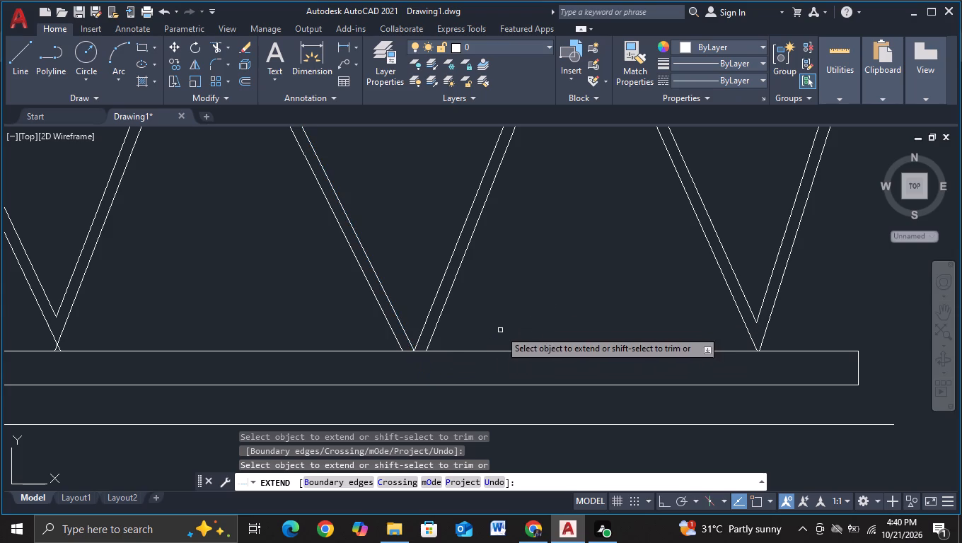
middle_drag(500, 329, 82, 346)
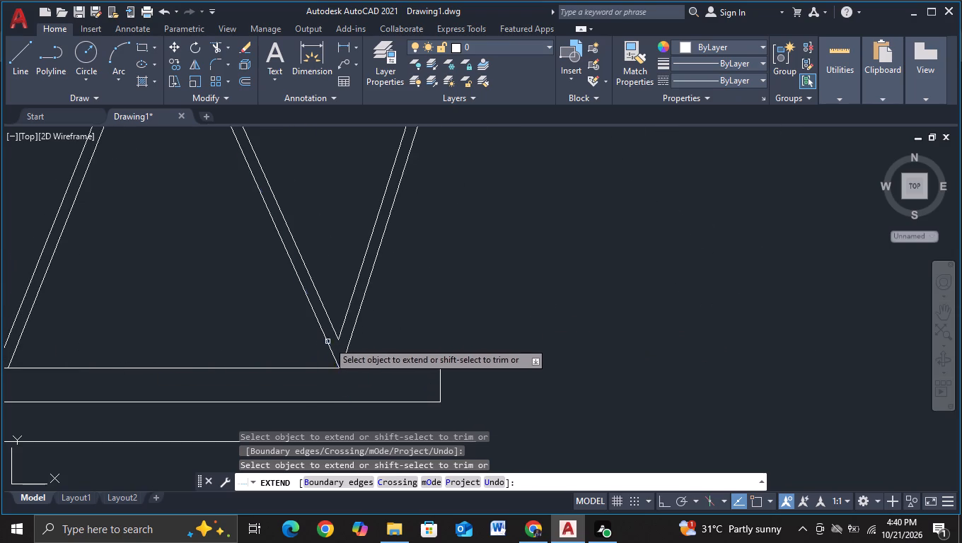
scroll(1, 301, down, 2)
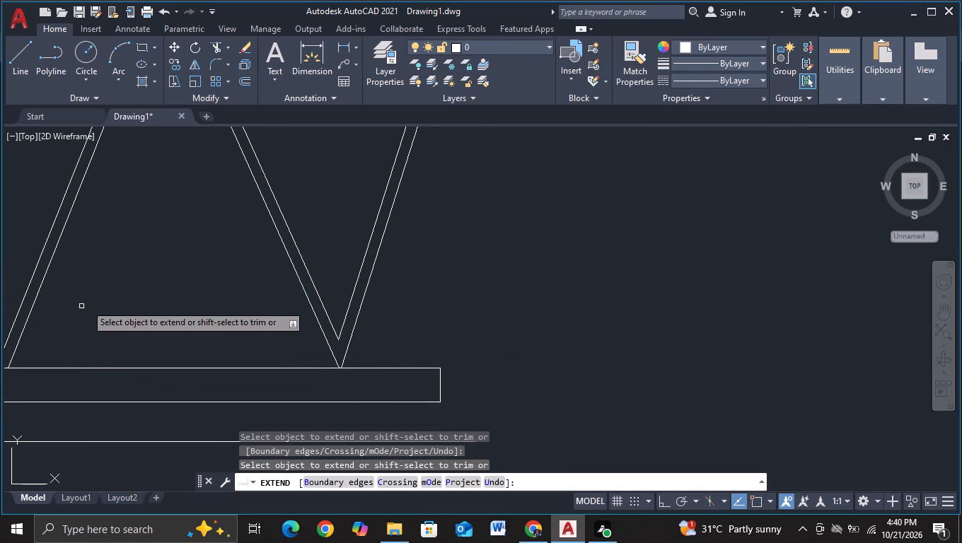
scroll(113, 289, down, 2)
scroll(204, 174, up, 3)
middle_drag(204, 175, 206, 177)
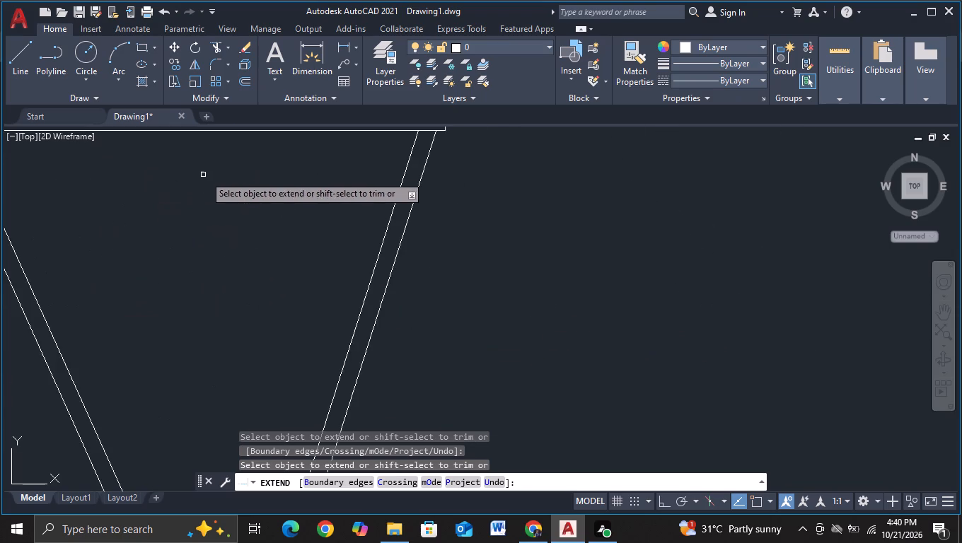
middle_drag(206, 177, 380, 303)
middle_drag(18, 294, 614, 259)
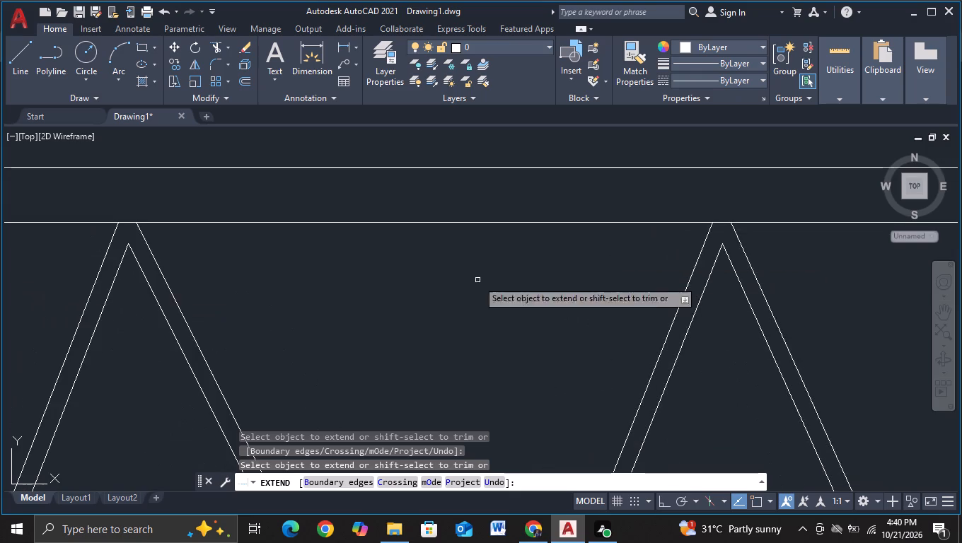
middle_drag(11, 275, 729, 264)
middle_drag(161, 251, 726, 242)
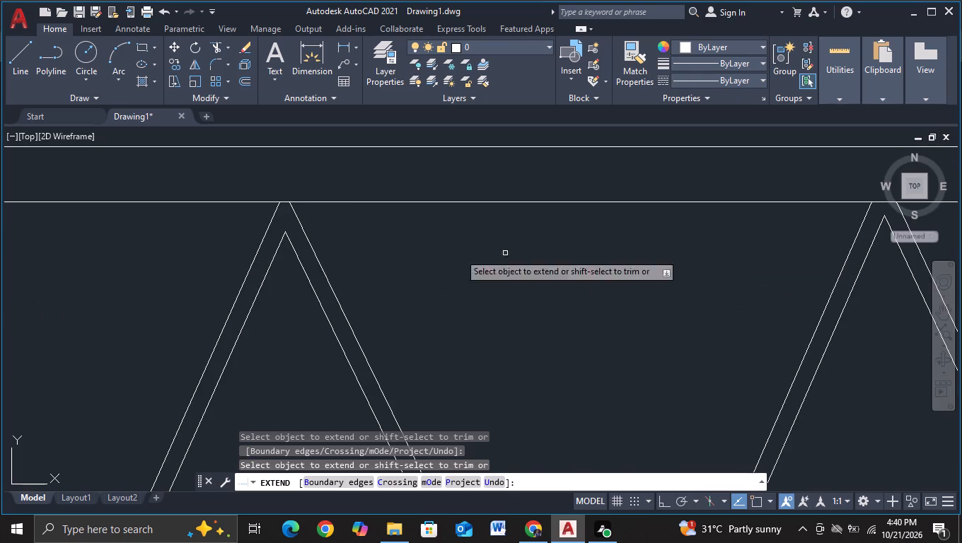
middle_drag(142, 246, 766, 239)
middle_drag(137, 245, 683, 226)
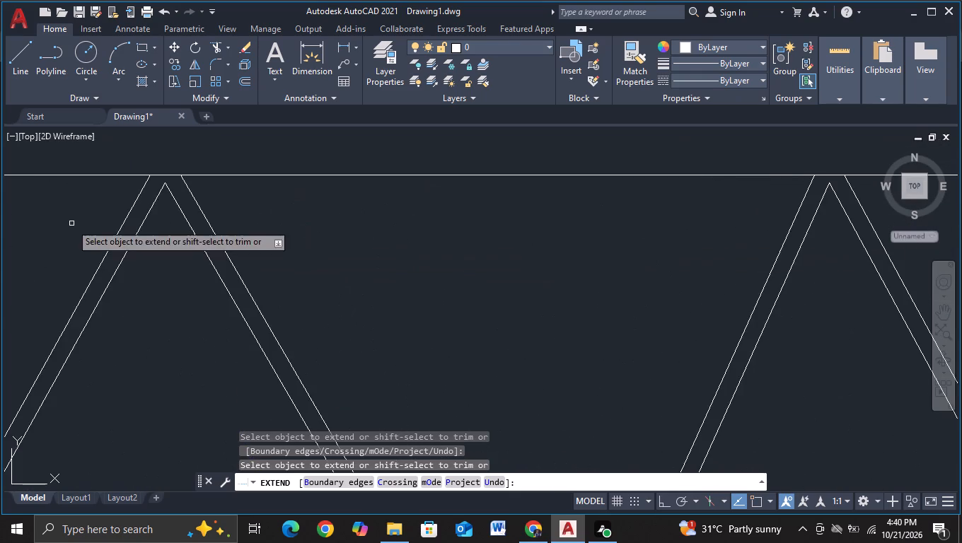
middle_drag(70, 223, 875, 235)
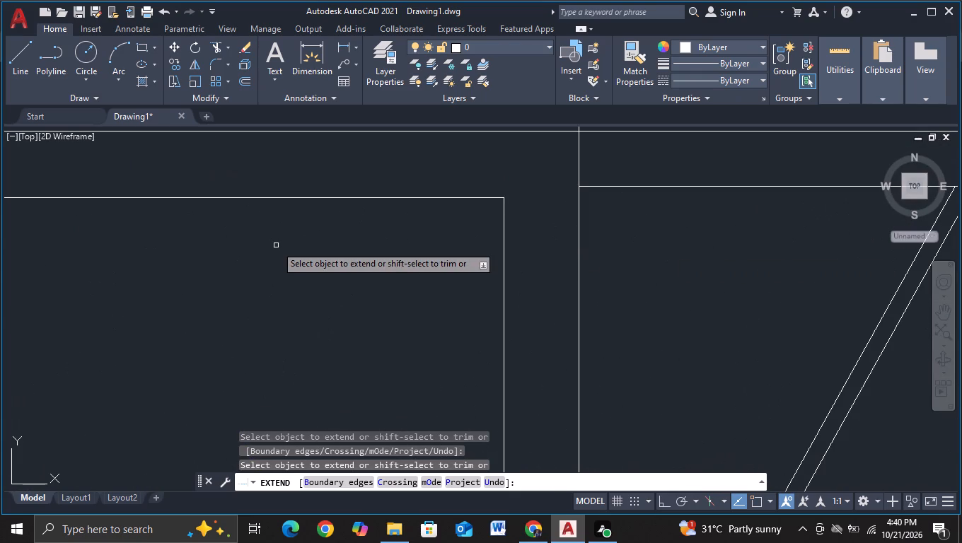
key(Escape)
scroll(279, 246, down, 3)
middle_drag(458, 325, 151, 271)
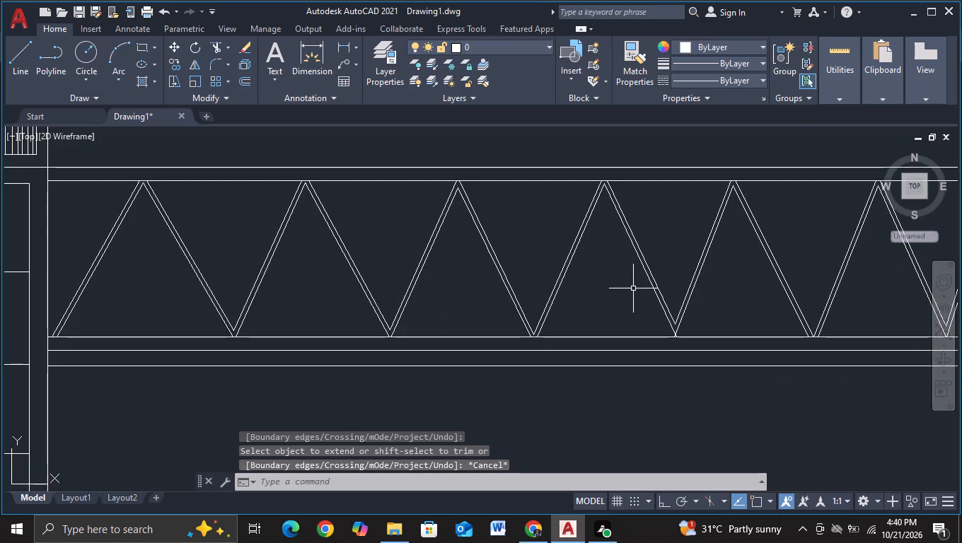
Trim the outer diagonals' ends beyond their crossing at the zigzag's fourth valley.
scroll(634, 287, up, 1)
middle_drag(610, 326, 290, 286)
click(220, 51)
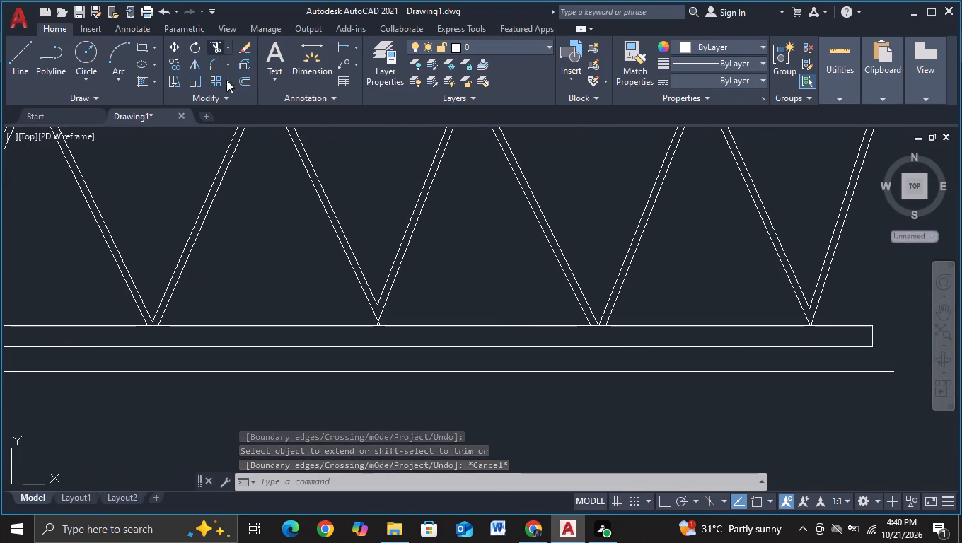
scroll(475, 288, up, 2)
middle_drag(378, 337, 441, 260)
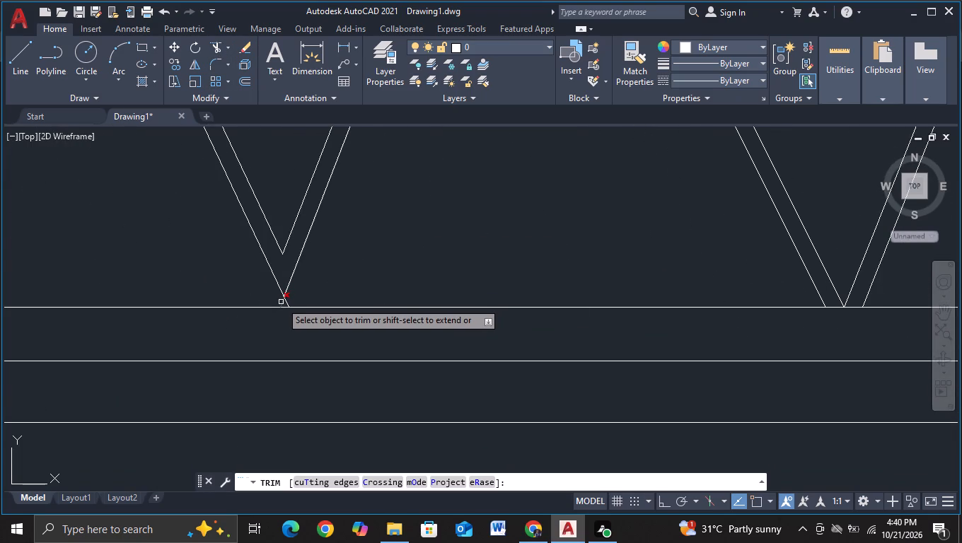
click(282, 303)
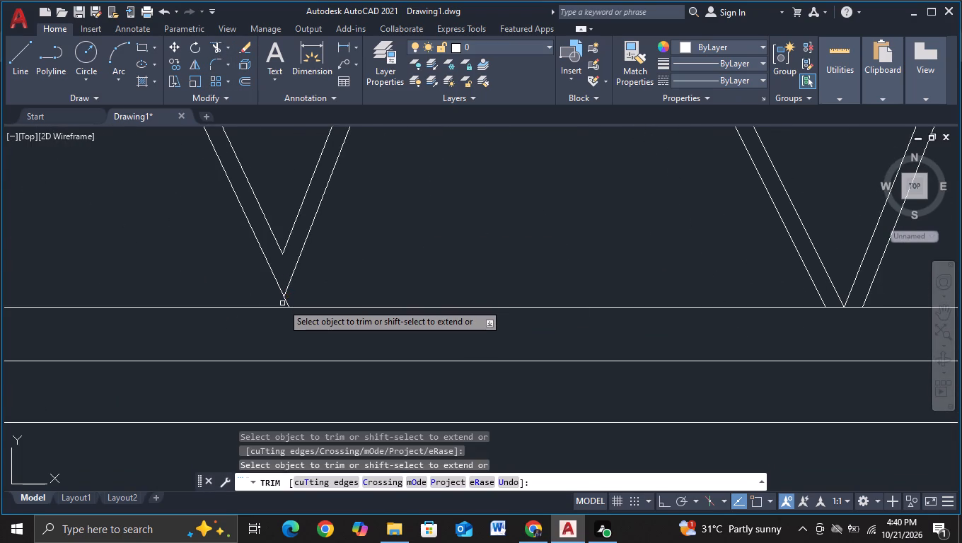
drag(273, 303, 284, 303)
click(304, 302)
scroll(489, 276, down, 2)
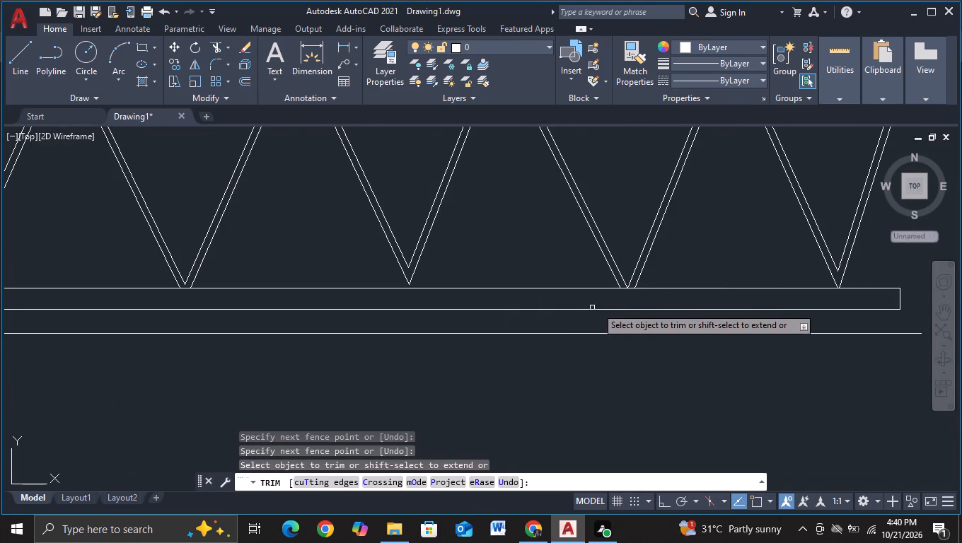
scroll(632, 288, up, 1)
middle_drag(668, 304, 377, 337)
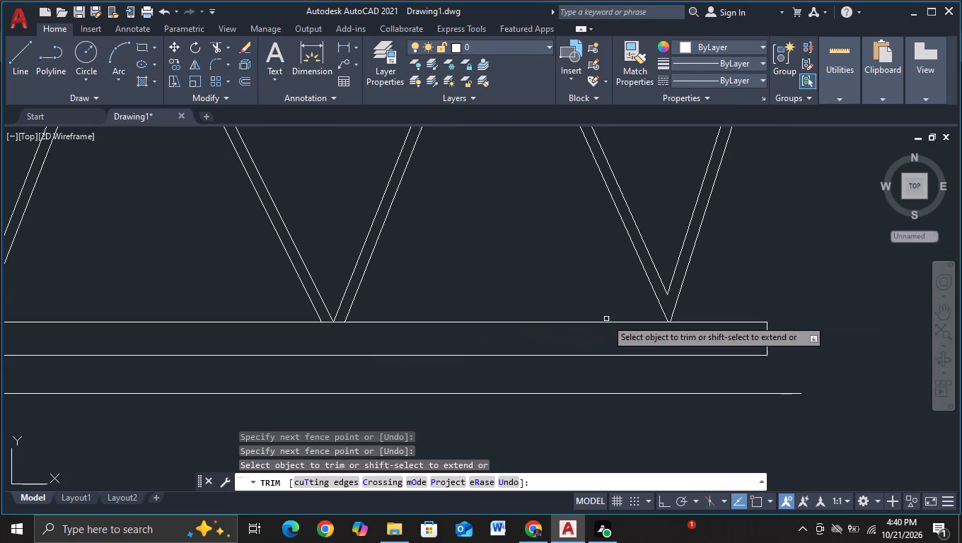
key(Escape)
scroll(388, 315, down, 3)
key(Escape)
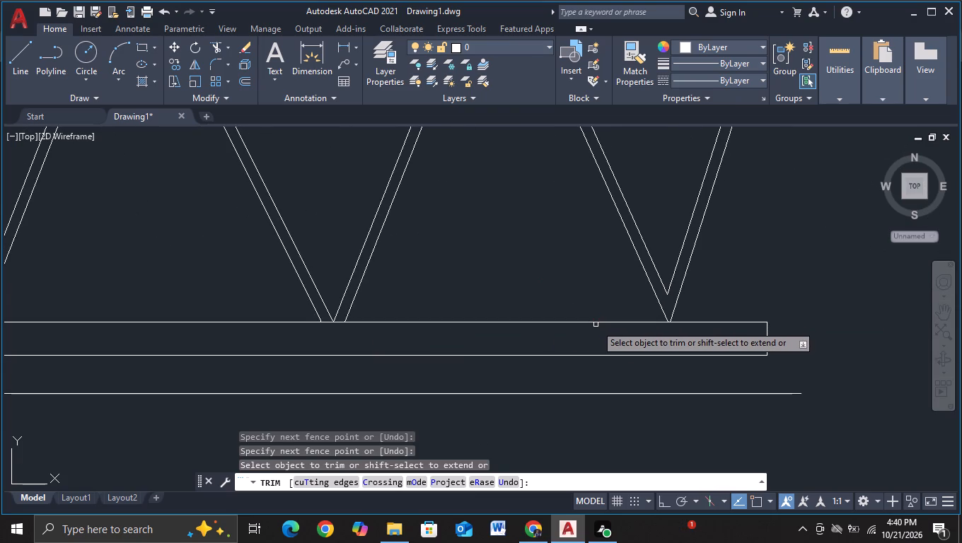
key(Escape)
With object snap and ortho on, draw a vertical closing line from the topmost long line's right end down to the lowest line.
scroll(374, 322, down, 3)
middle_drag(323, 361, 451, 316)
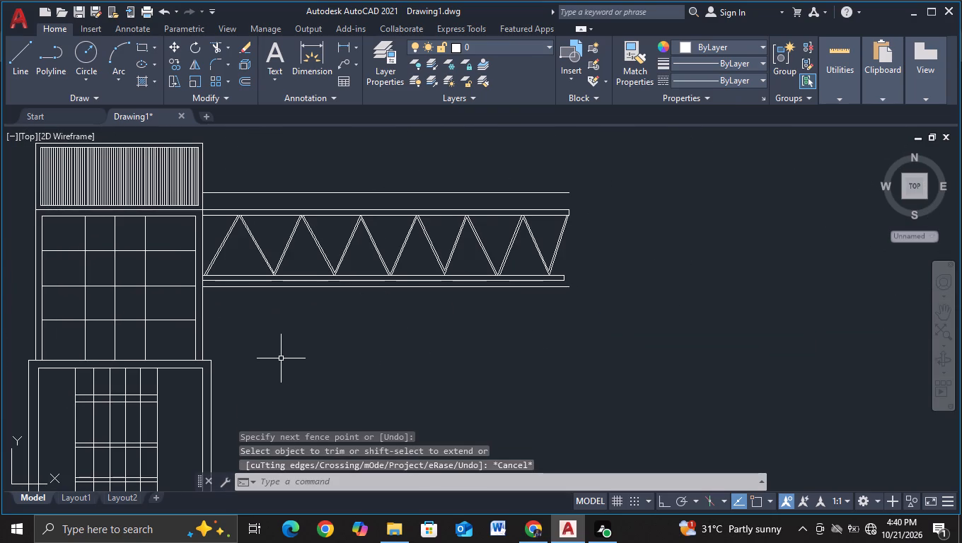
middle_drag(365, 329, 303, 344)
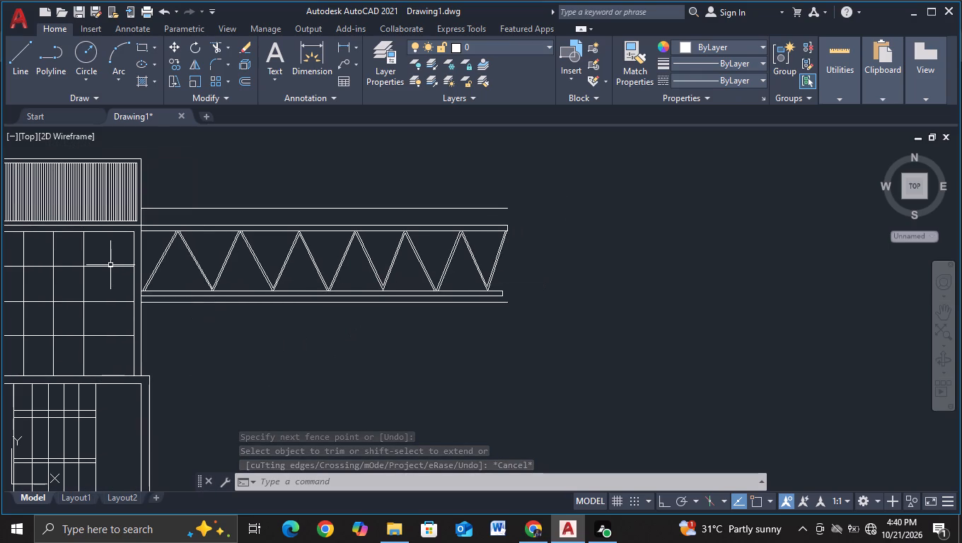
key(Escape)
click(19, 68)
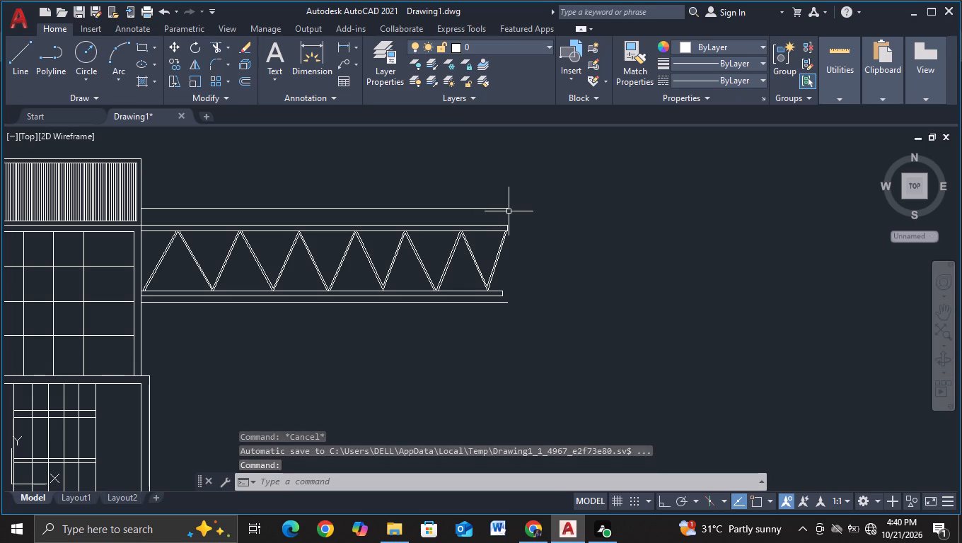
key(F3)
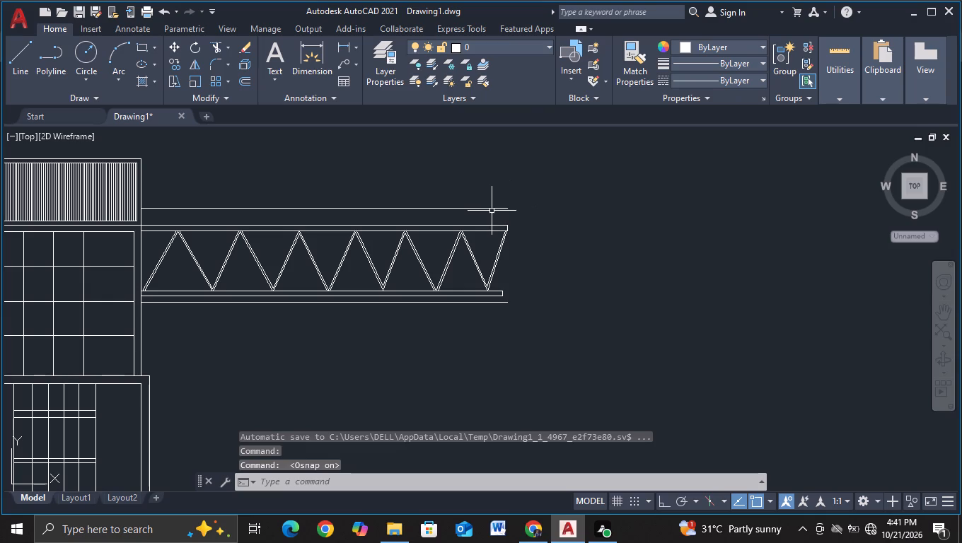
click(25, 79)
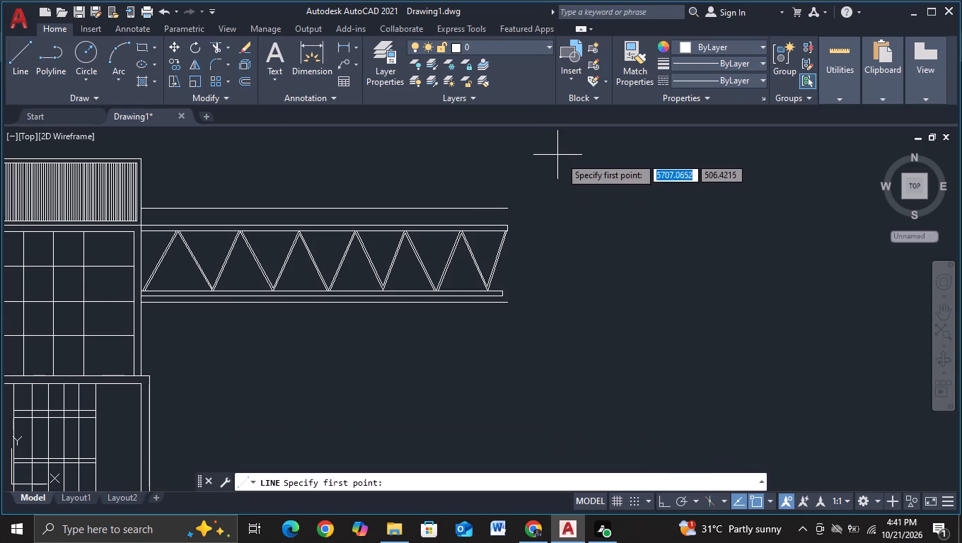
click(503, 209)
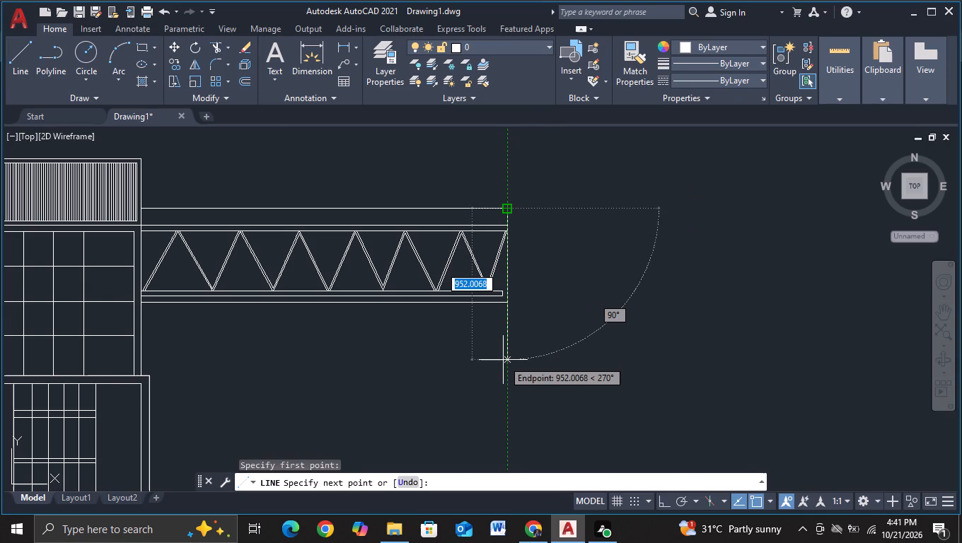
key(F8)
scroll(503, 360, up, 3)
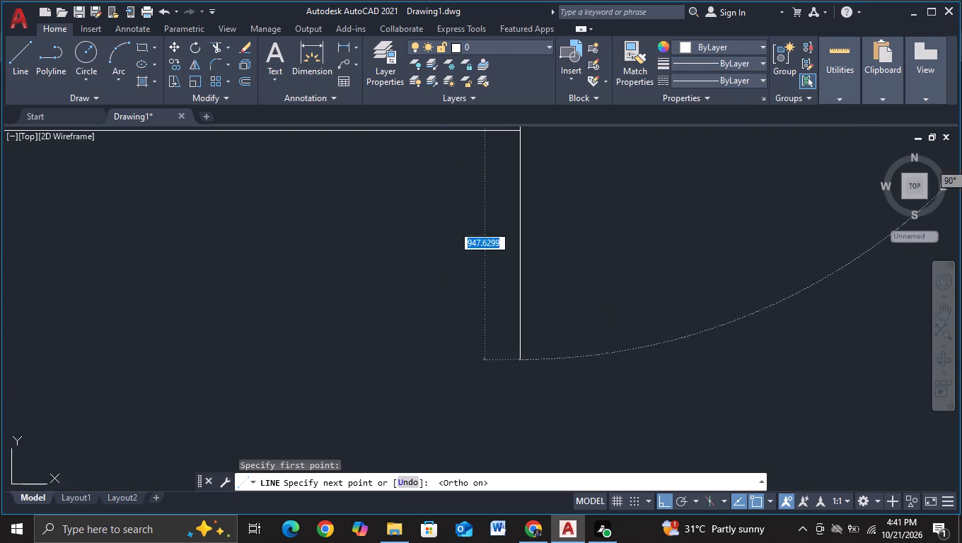
middle_drag(502, 255, 530, 466)
scroll(530, 466, up, 1)
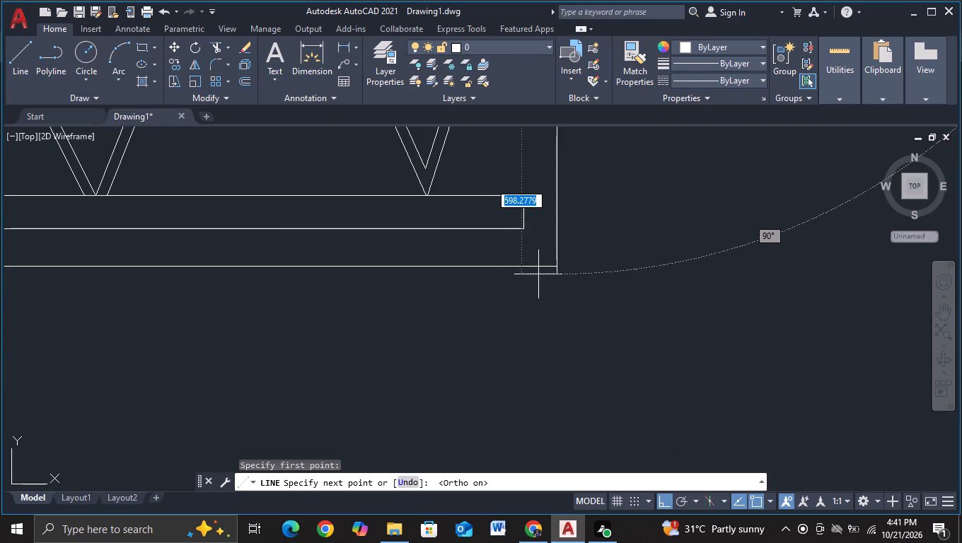
click(571, 266)
key(Escape)
Draw two horizontal lines rightward from the lower bar's upper and lower end corners, past the vertical closing line.
scroll(554, 302, down, 3)
middle_drag(618, 325, 415, 328)
scroll(415, 323, up, 2)
middle_drag(315, 313, 445, 383)
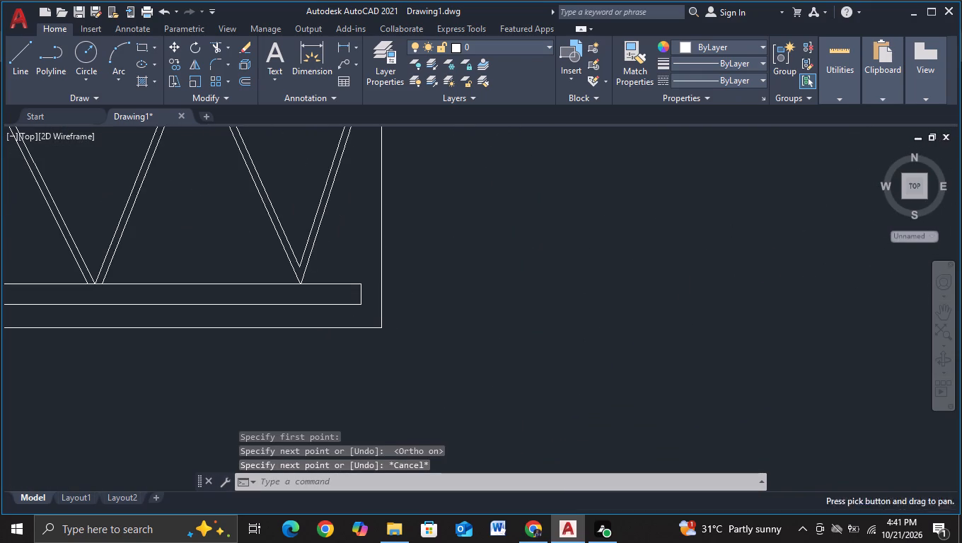
key(Escape)
click(21, 76)
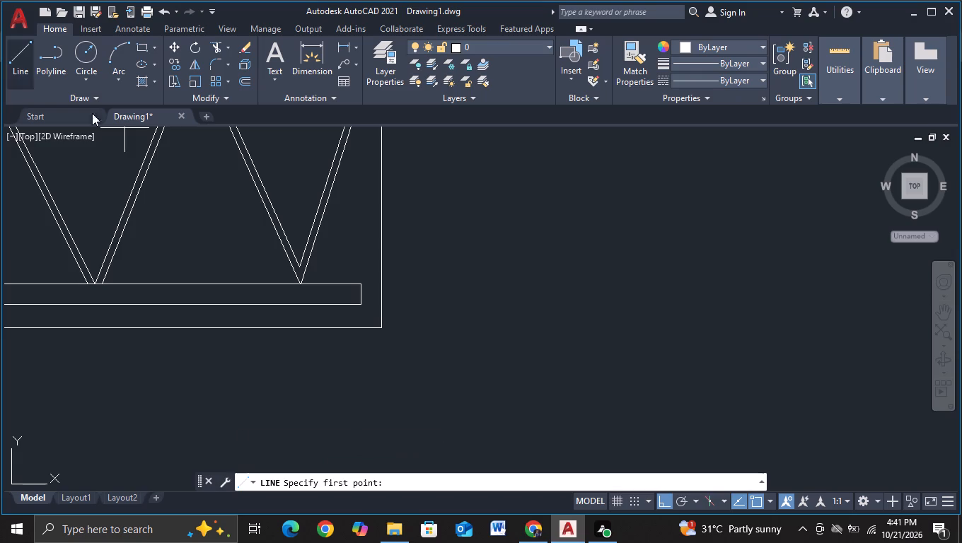
click(359, 284)
click(527, 276)
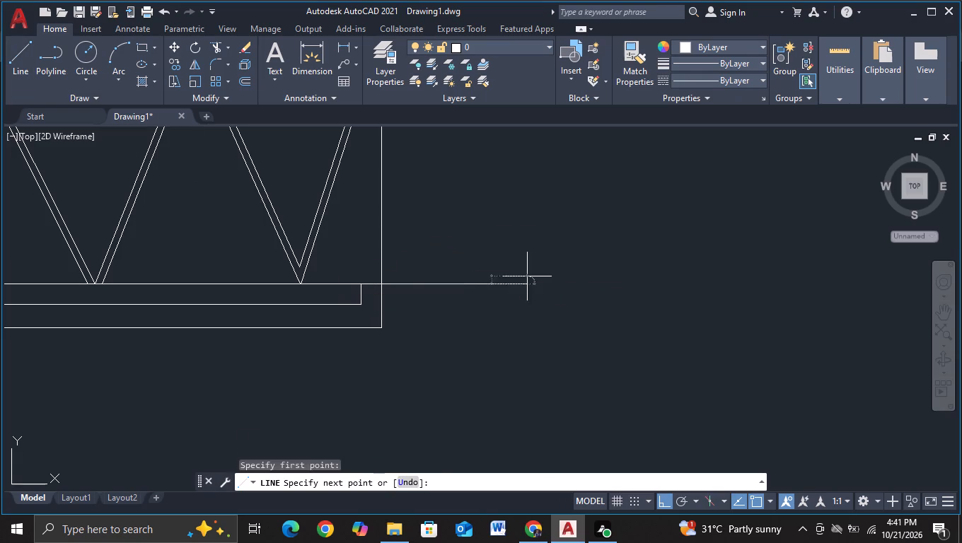
key(Escape)
click(16, 69)
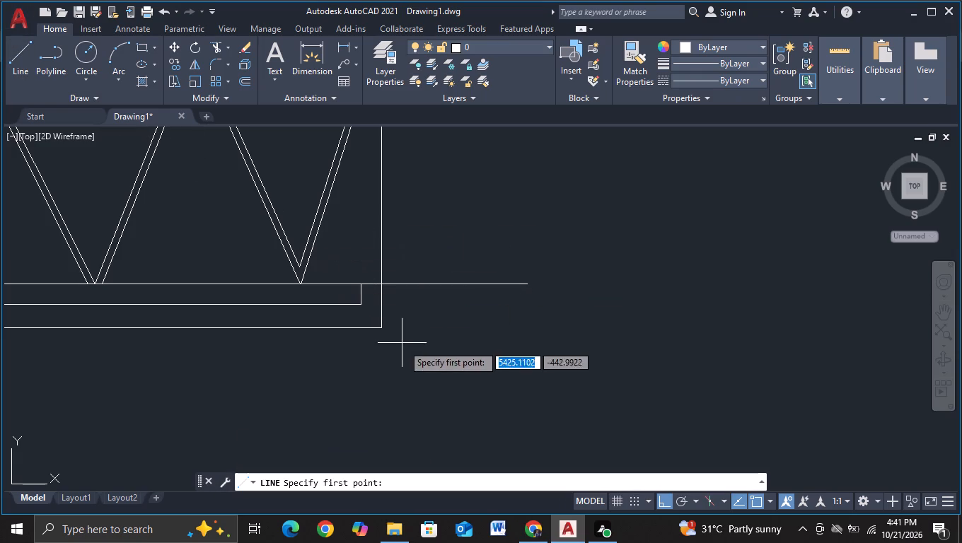
click(367, 307)
click(483, 307)
key(Escape)
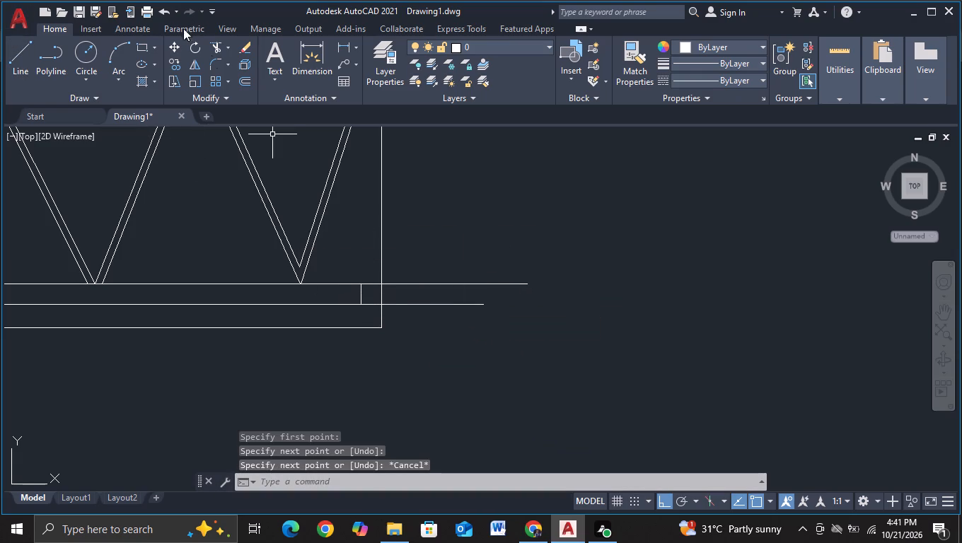
Trim away the lower bar's short end cap and the parts of its two extension lines beyond the vertical closing line.
click(213, 42)
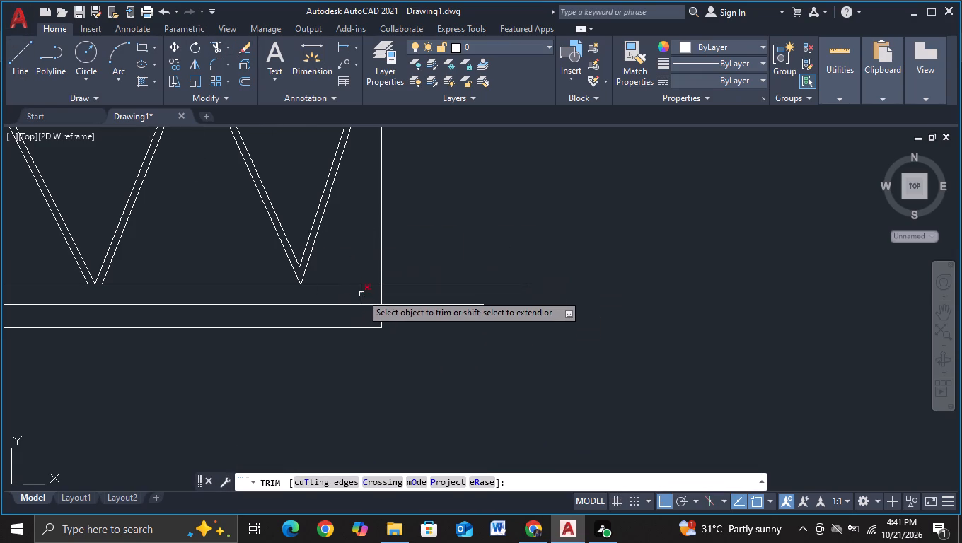
click(361, 294)
drag(437, 240, 422, 325)
scroll(431, 319, down, 3)
middle_drag(460, 277, 438, 356)
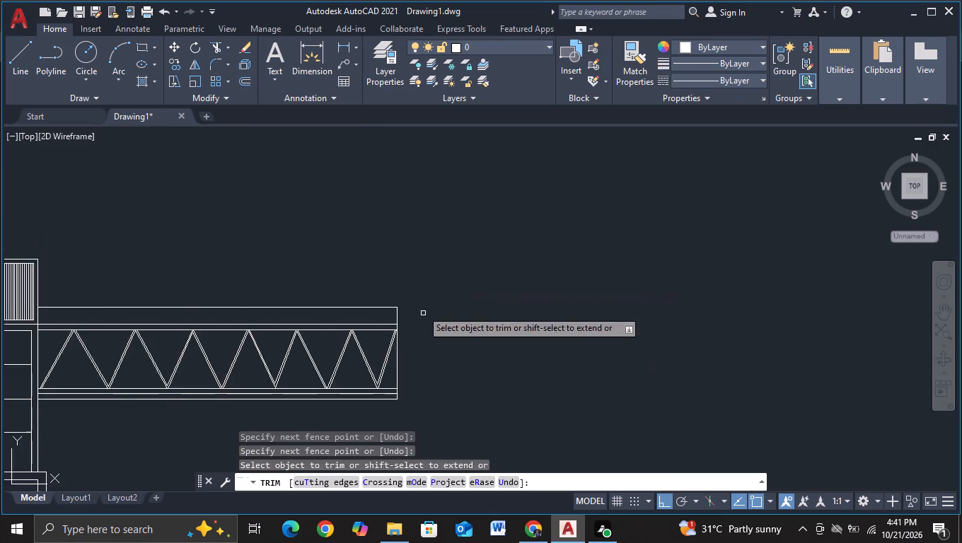
scroll(418, 304, up, 3)
middle_drag(422, 365, 395, 276)
key(Escape)
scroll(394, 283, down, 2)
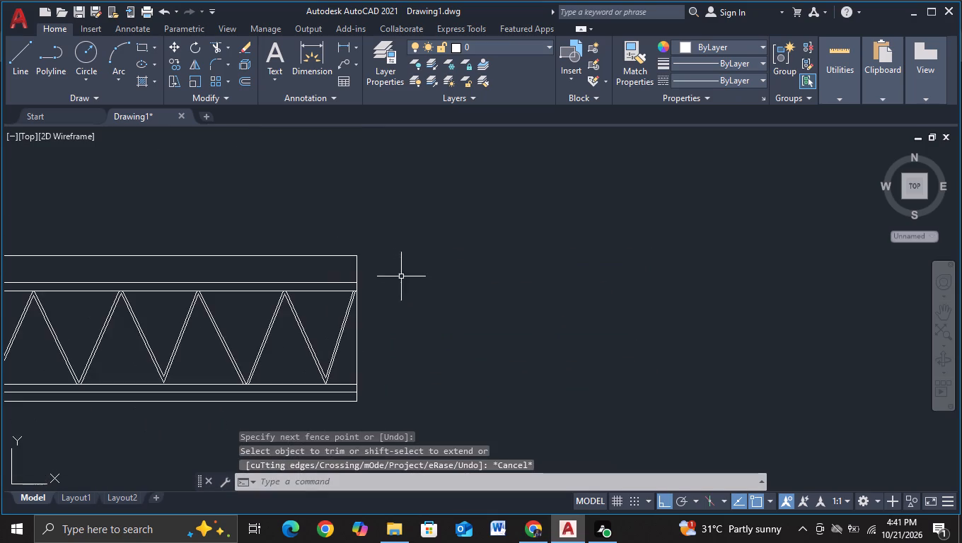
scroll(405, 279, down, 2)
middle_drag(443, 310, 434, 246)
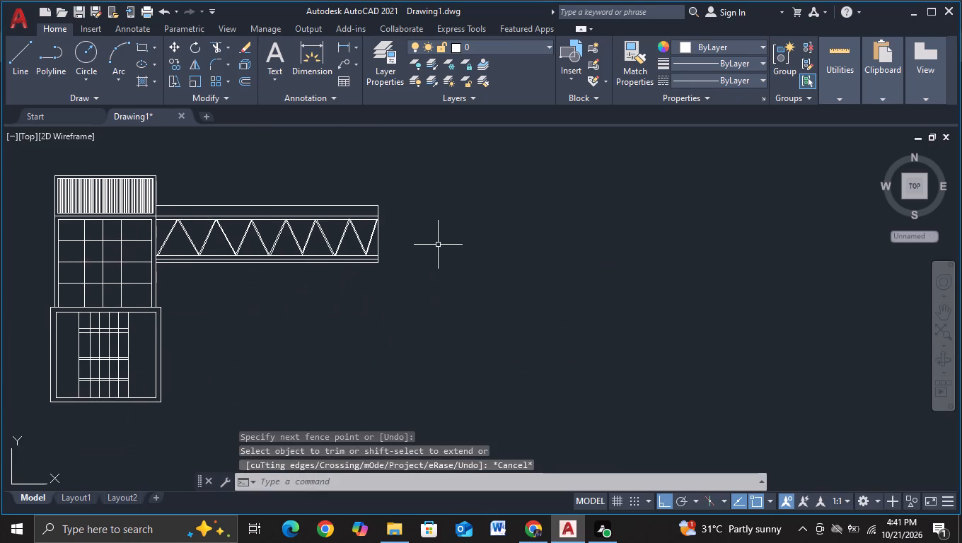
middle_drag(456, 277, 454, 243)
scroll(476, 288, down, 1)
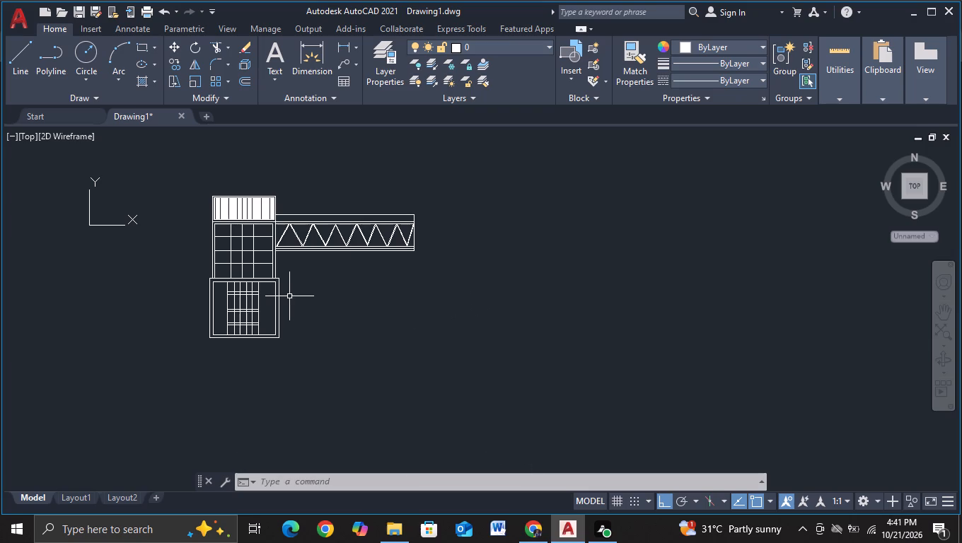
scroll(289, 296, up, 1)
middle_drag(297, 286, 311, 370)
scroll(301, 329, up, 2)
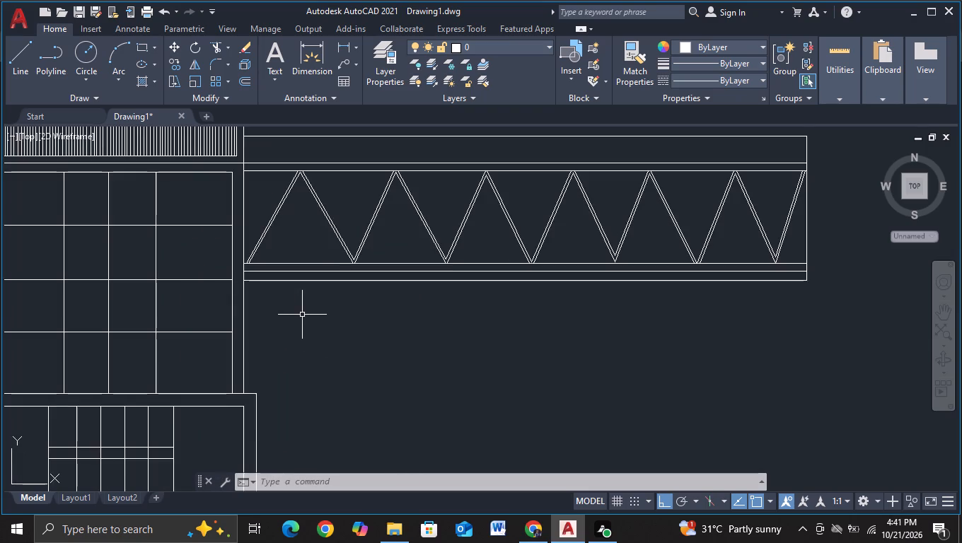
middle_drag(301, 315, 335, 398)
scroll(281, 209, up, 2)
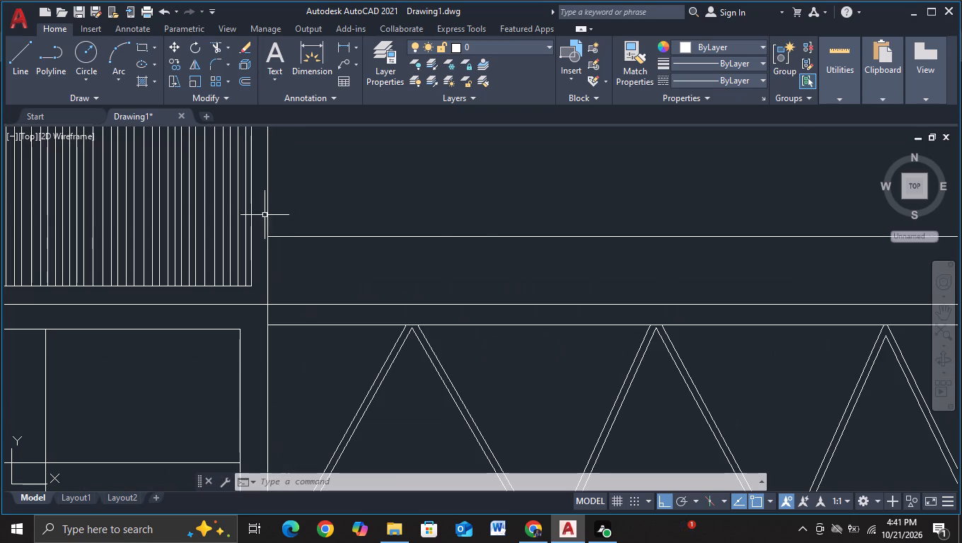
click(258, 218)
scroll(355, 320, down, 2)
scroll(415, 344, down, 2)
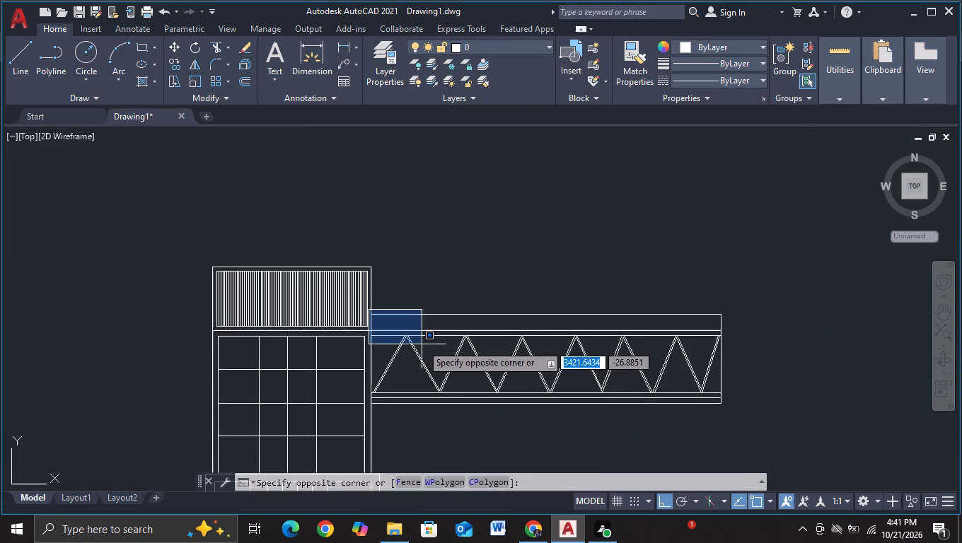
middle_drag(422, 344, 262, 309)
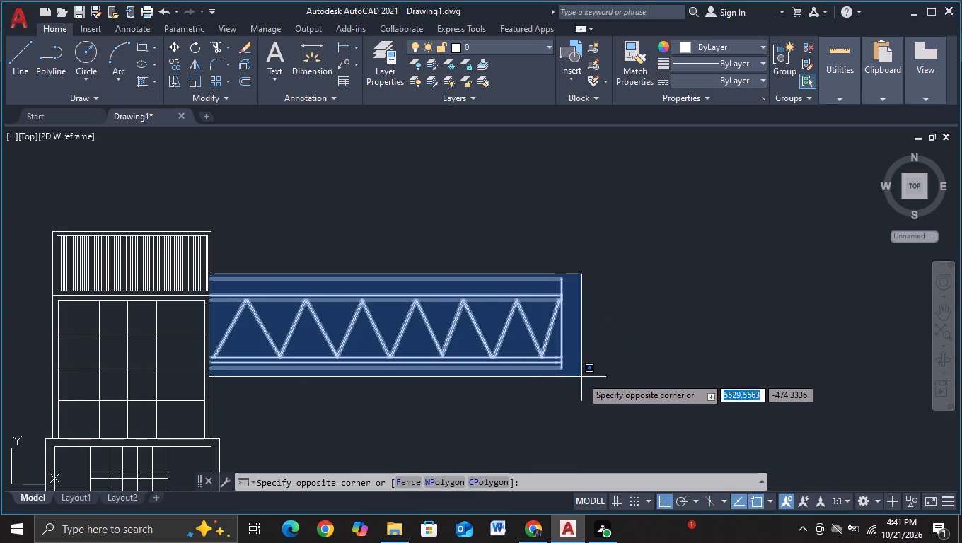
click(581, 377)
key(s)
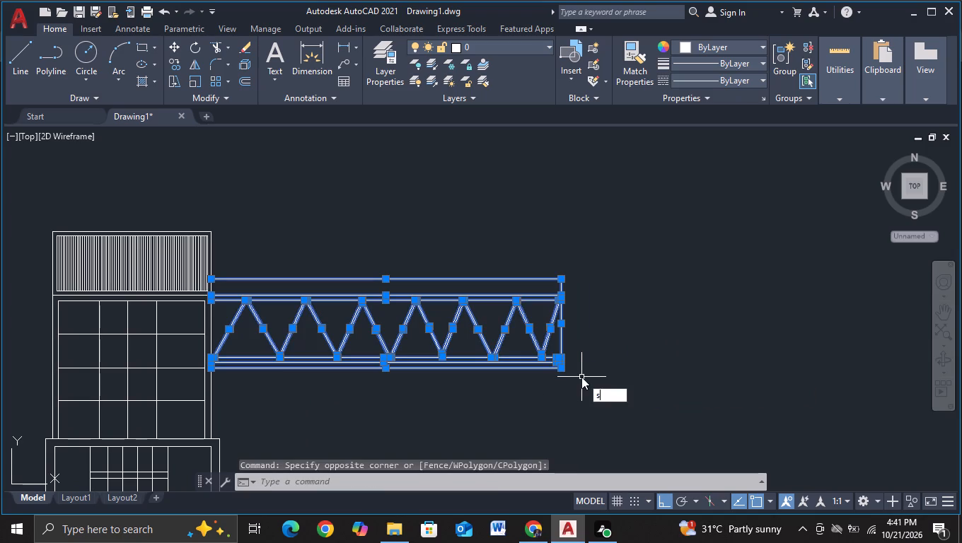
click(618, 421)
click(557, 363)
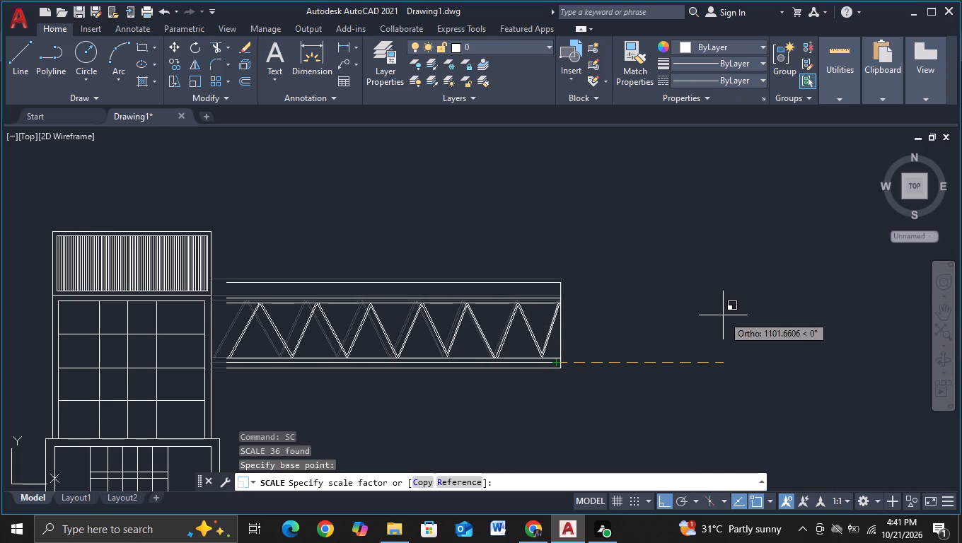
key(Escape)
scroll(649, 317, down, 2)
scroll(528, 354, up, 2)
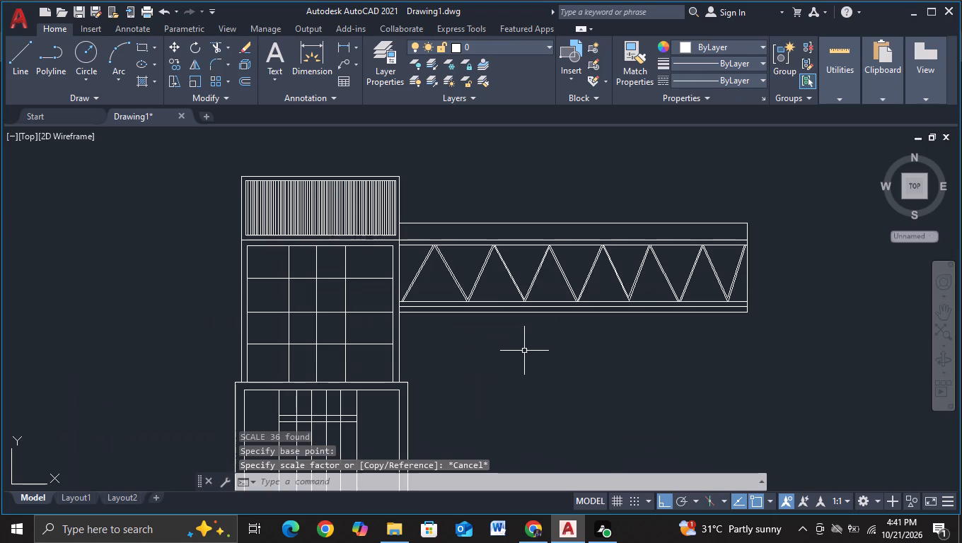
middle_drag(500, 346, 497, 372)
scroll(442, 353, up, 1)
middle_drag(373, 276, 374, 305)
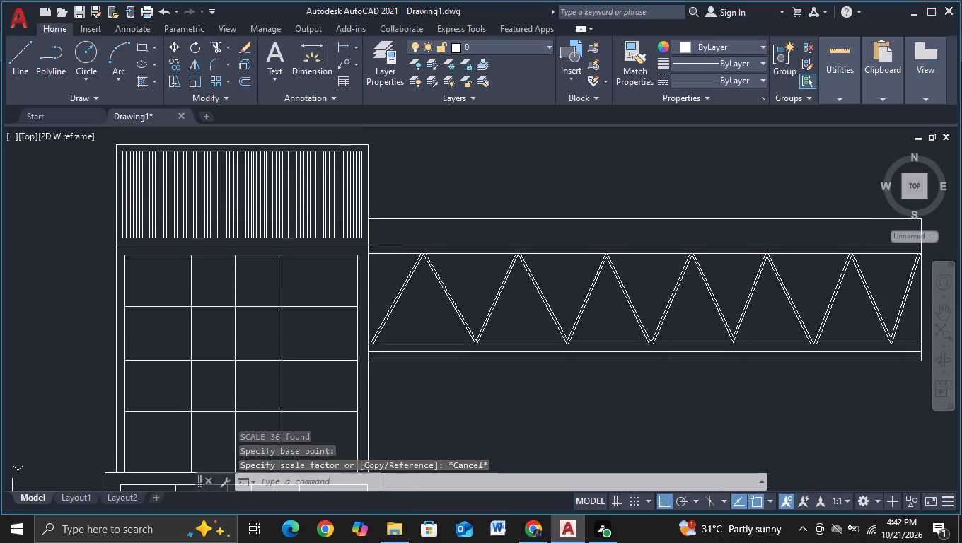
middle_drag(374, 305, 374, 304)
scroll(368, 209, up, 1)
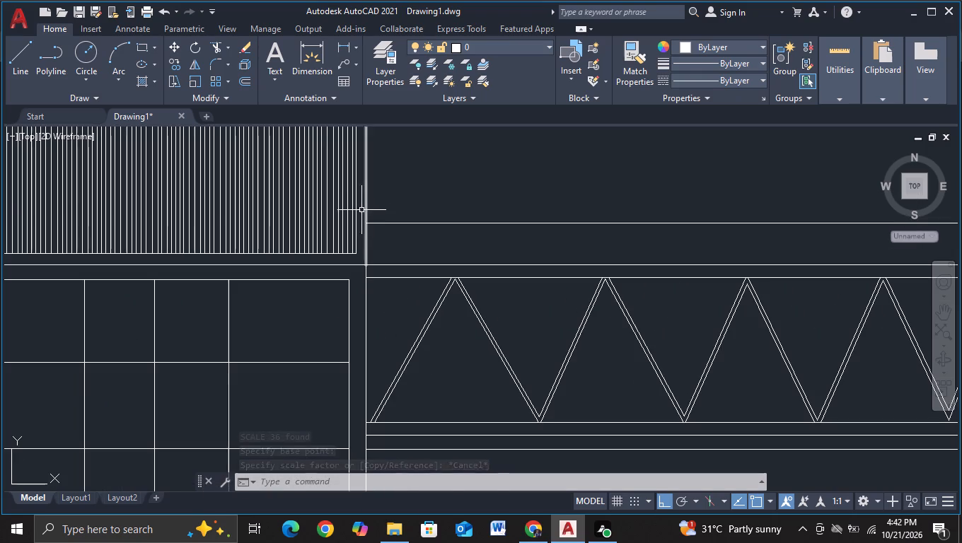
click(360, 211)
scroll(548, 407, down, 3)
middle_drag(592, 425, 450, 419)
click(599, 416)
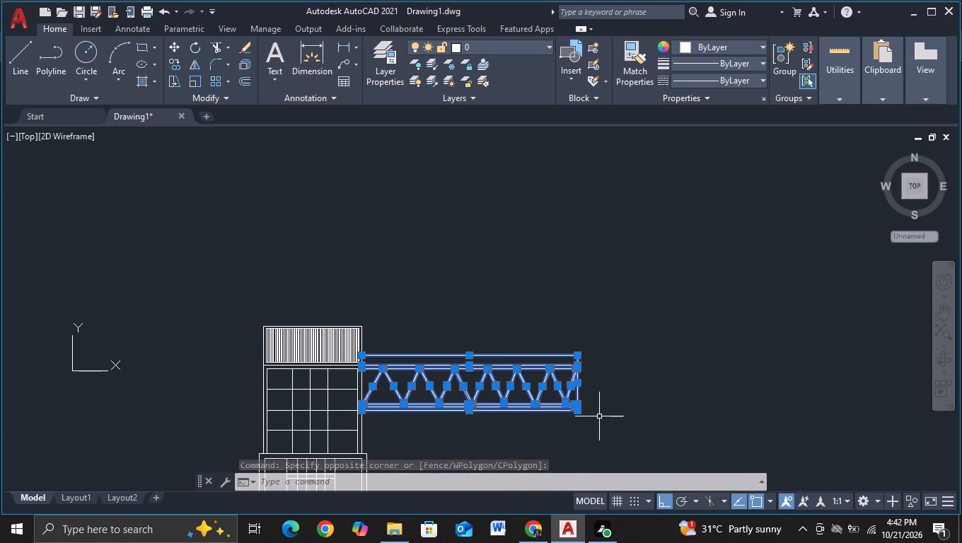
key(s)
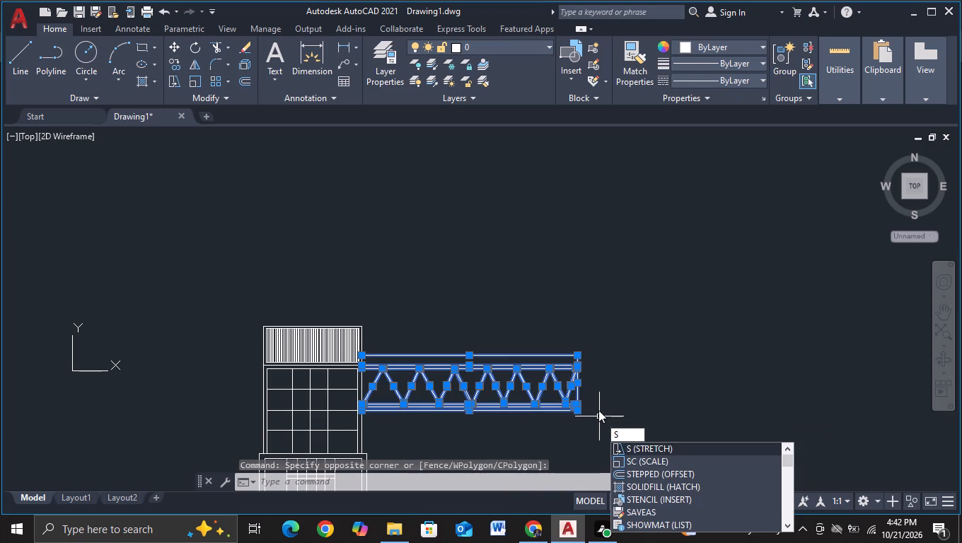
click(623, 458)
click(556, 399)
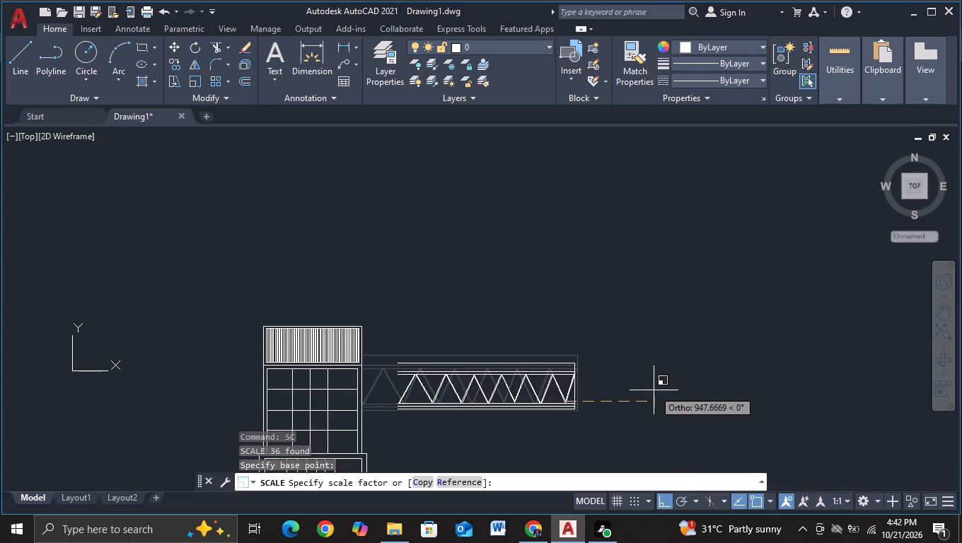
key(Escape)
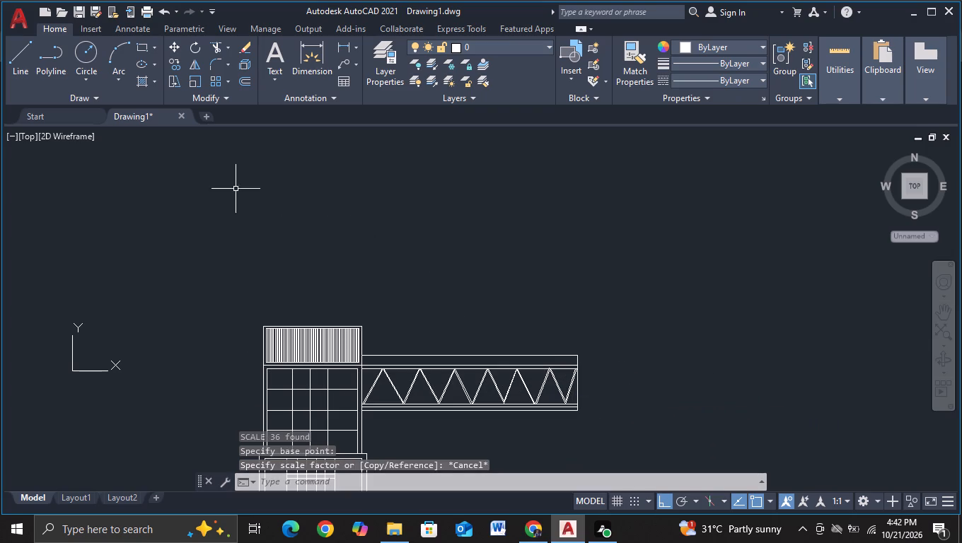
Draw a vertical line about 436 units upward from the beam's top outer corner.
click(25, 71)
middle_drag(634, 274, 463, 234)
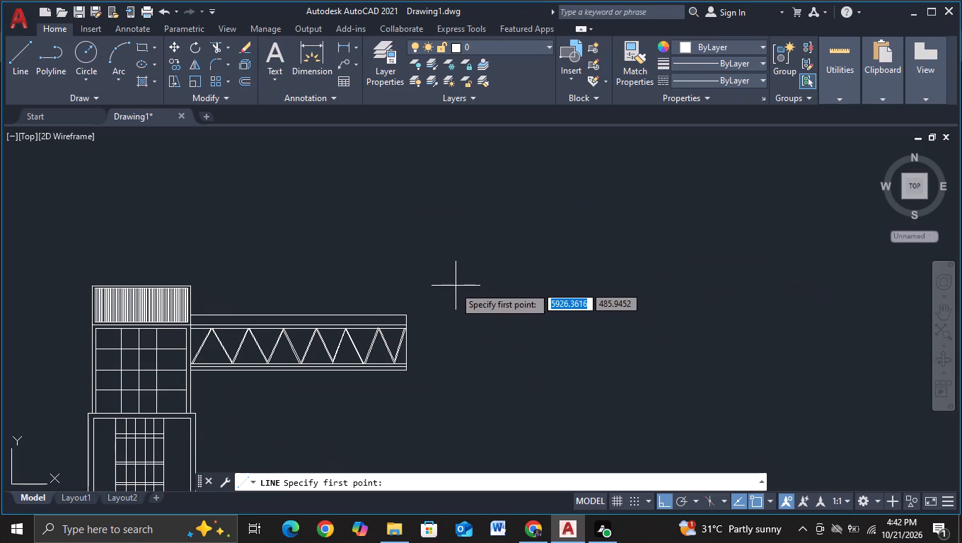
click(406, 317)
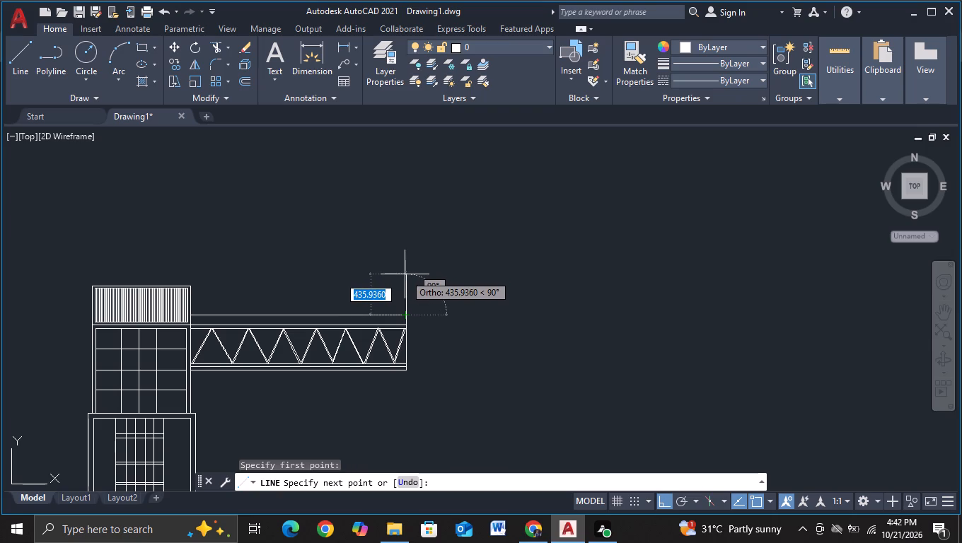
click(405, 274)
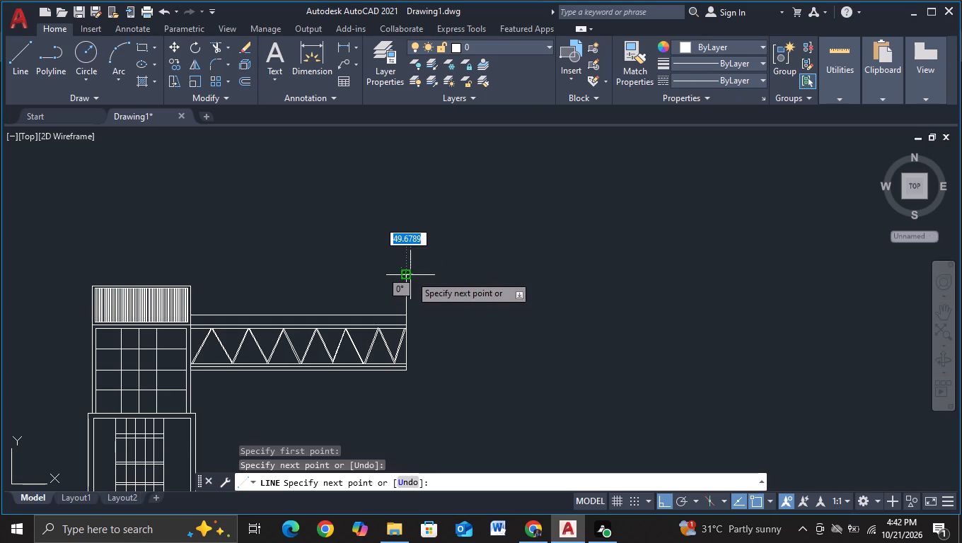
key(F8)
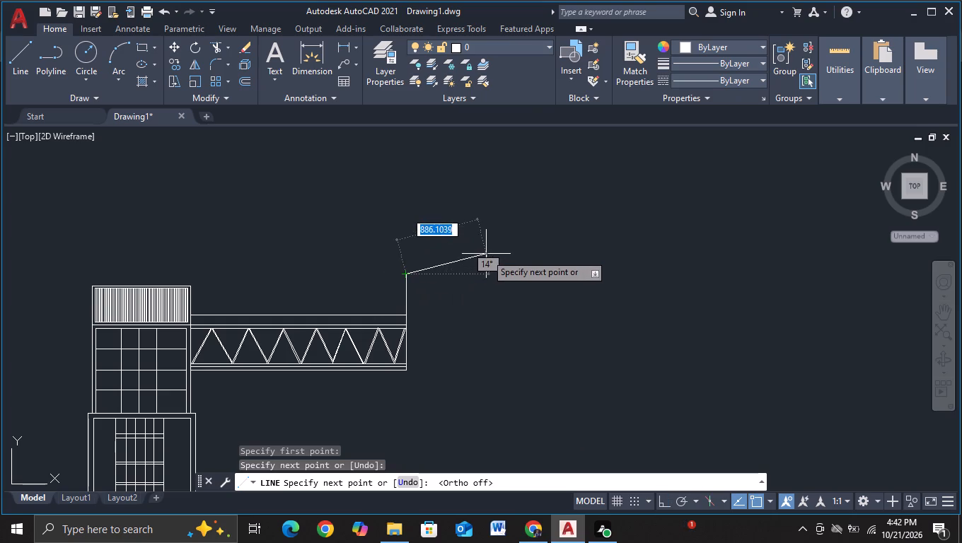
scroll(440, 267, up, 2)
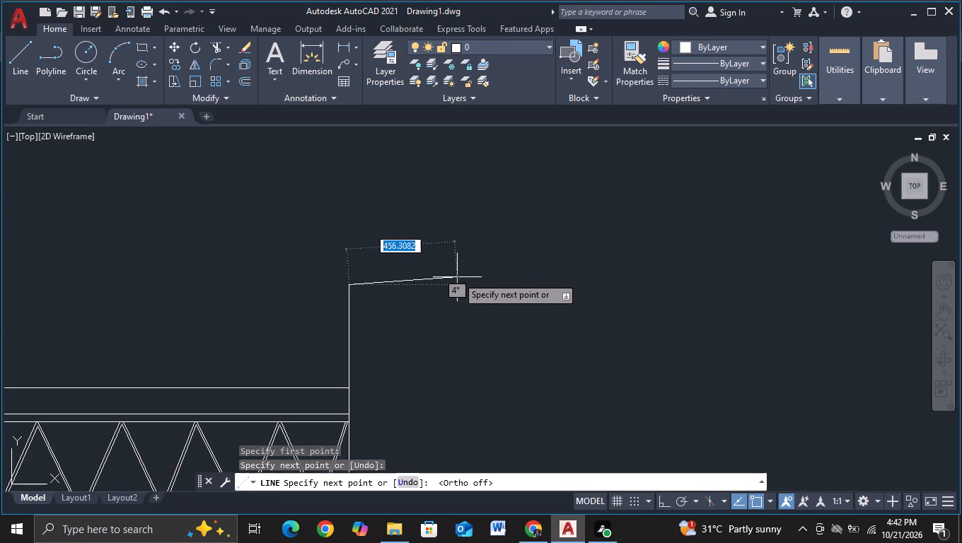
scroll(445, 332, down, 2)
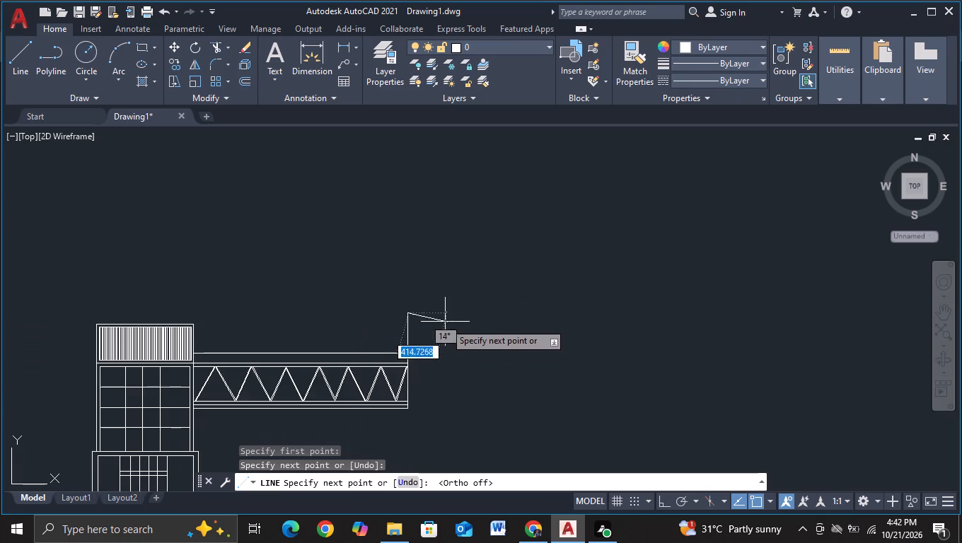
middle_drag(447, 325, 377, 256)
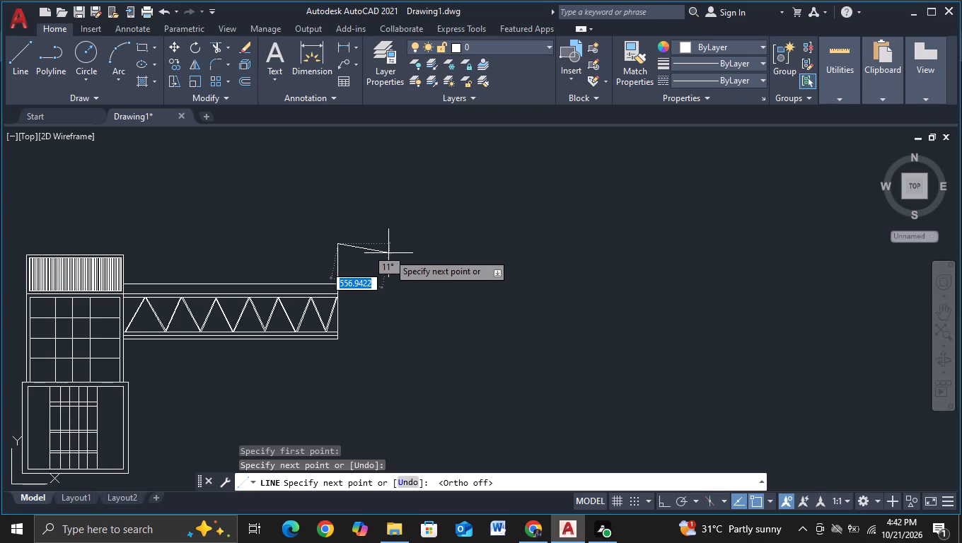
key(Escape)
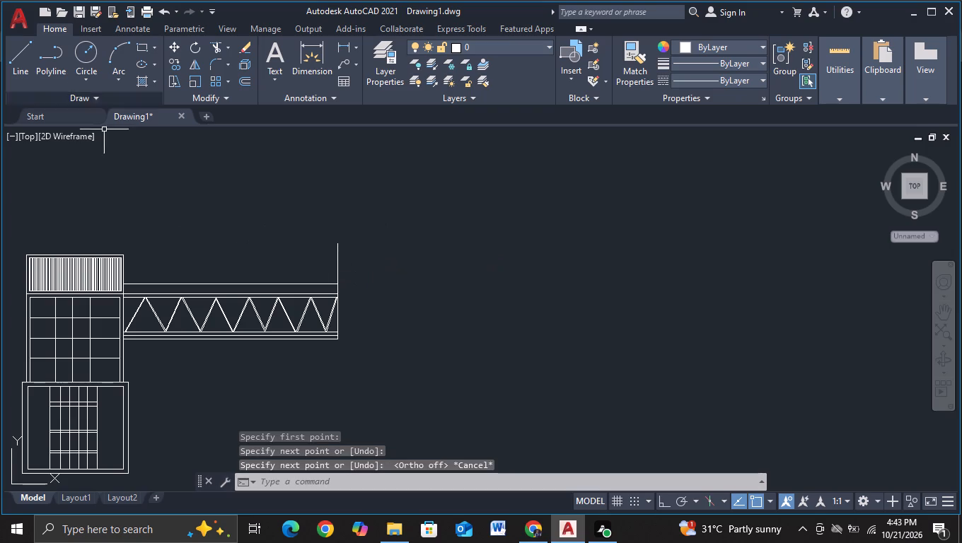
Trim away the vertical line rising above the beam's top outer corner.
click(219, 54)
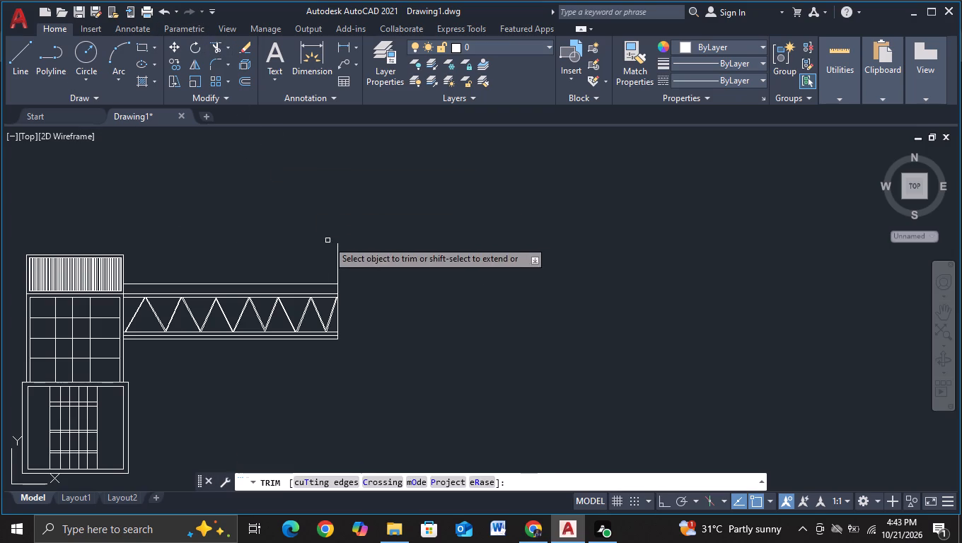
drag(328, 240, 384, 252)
Draw a vertical line about 584 units upward from the beam's top outer corner and turn ortho on.
click(13, 70)
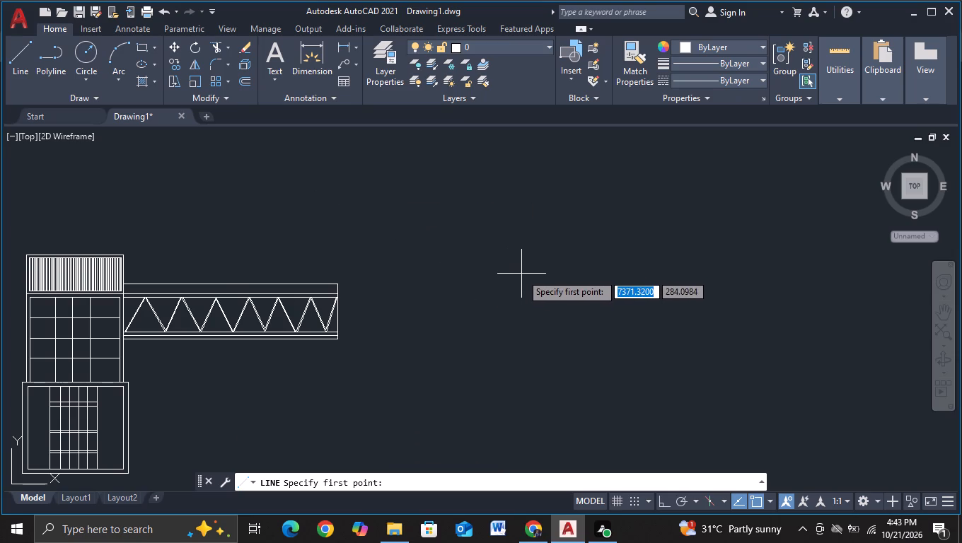
middle_drag(521, 274, 460, 259)
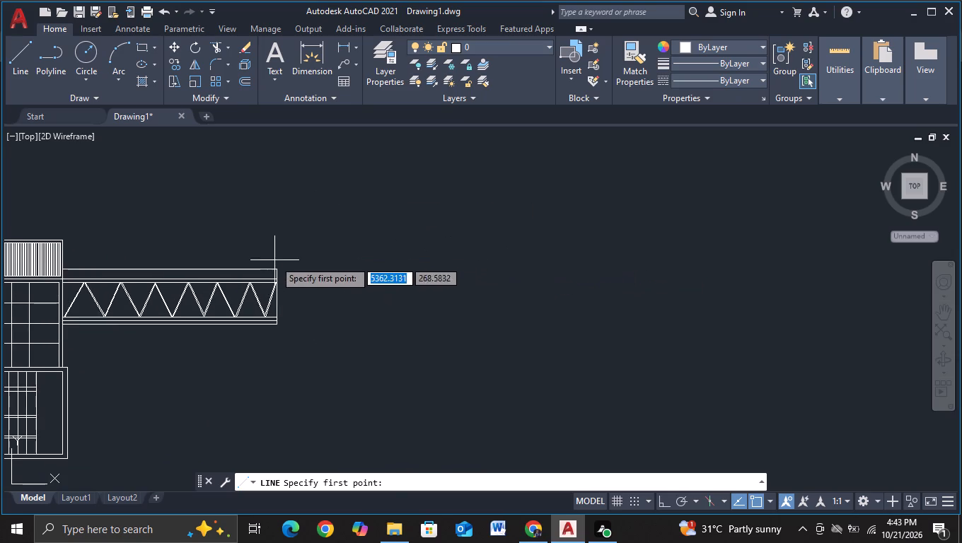
click(275, 268)
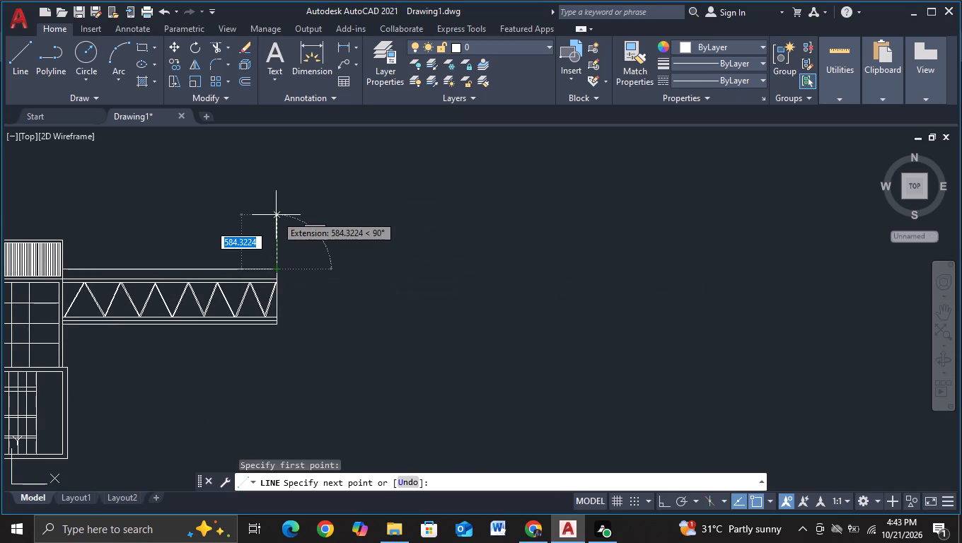
click(276, 215)
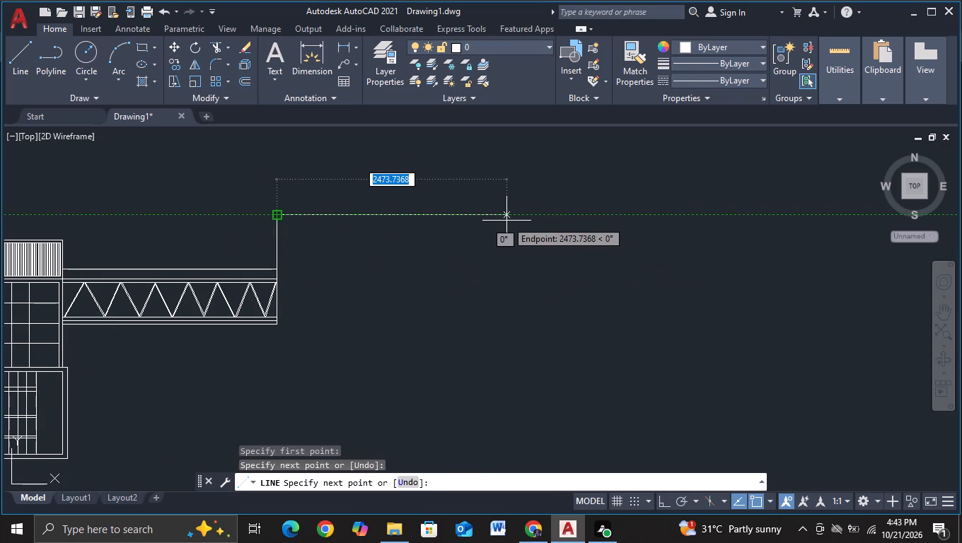
key(F8)
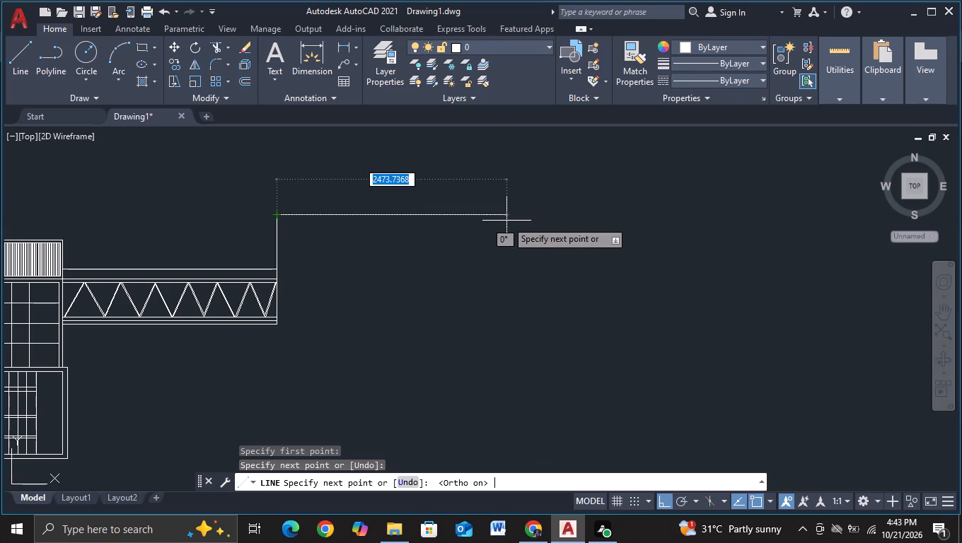
key(Escape)
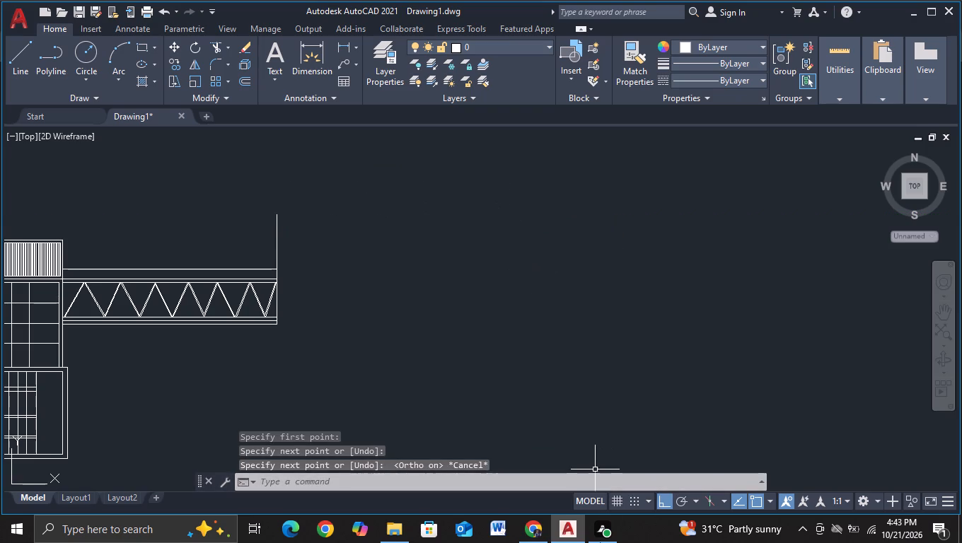
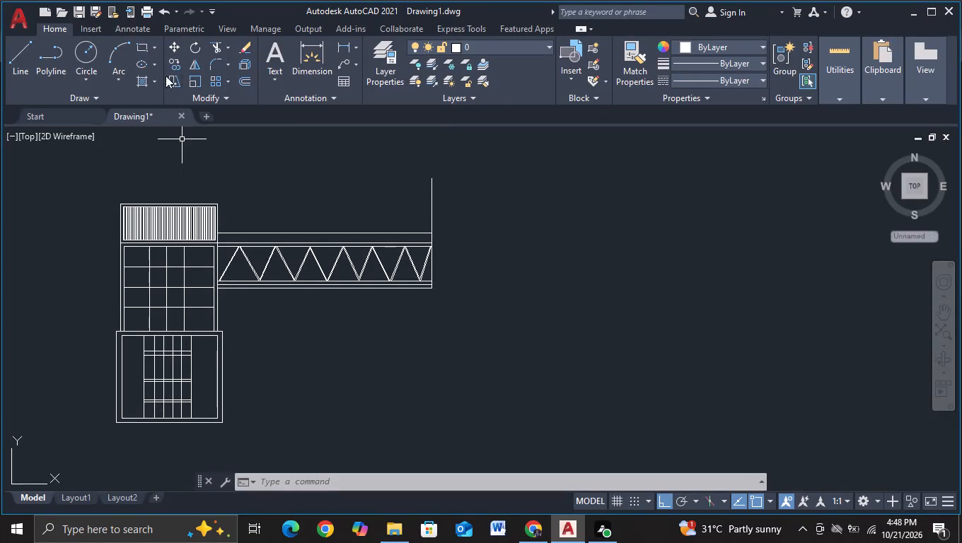
Draw a horizontal line outward from the upper end of the vertical line above the beam, about as long as the beam.
click(18, 66)
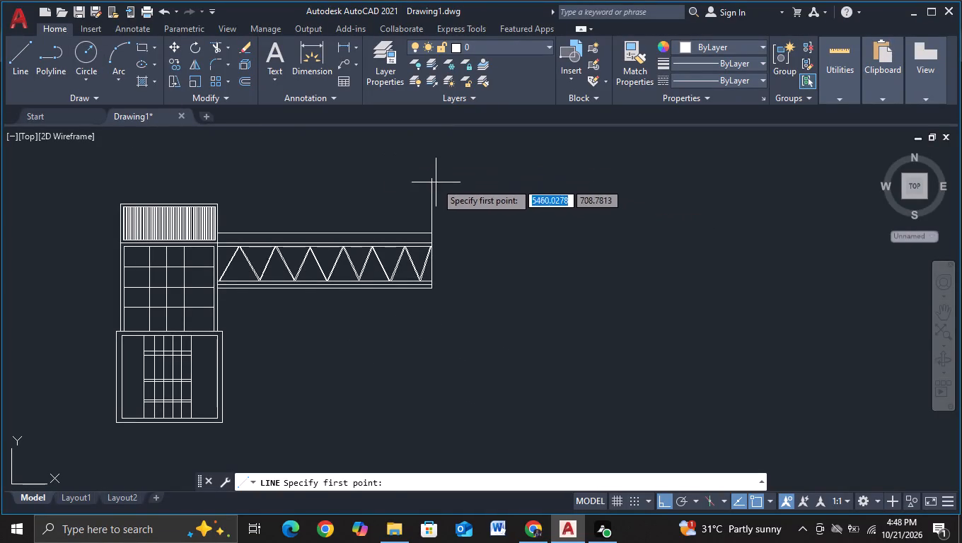
click(433, 181)
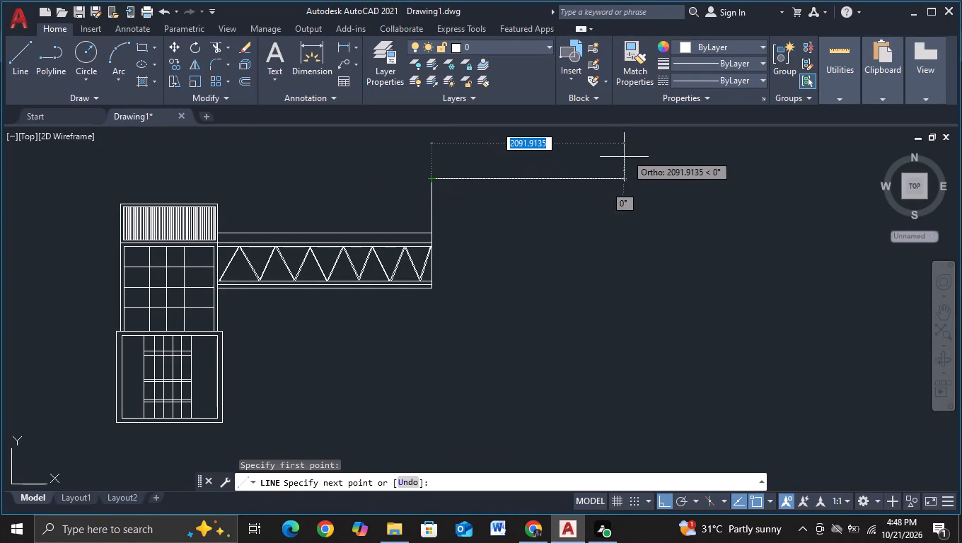
click(643, 151)
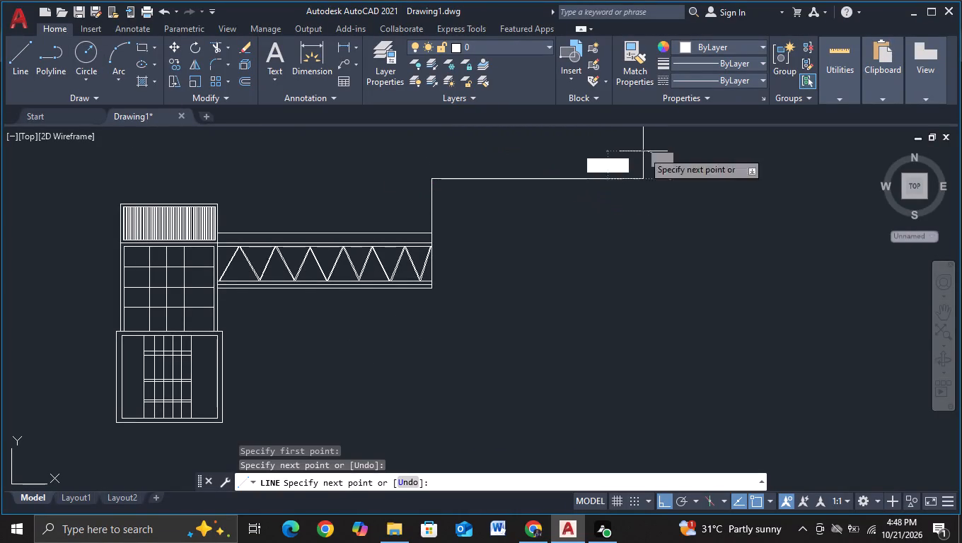
scroll(647, 360, down, 3)
middle_drag(647, 363, 653, 271)
scroll(656, 301, up, 2)
middle_drag(641, 294, 641, 315)
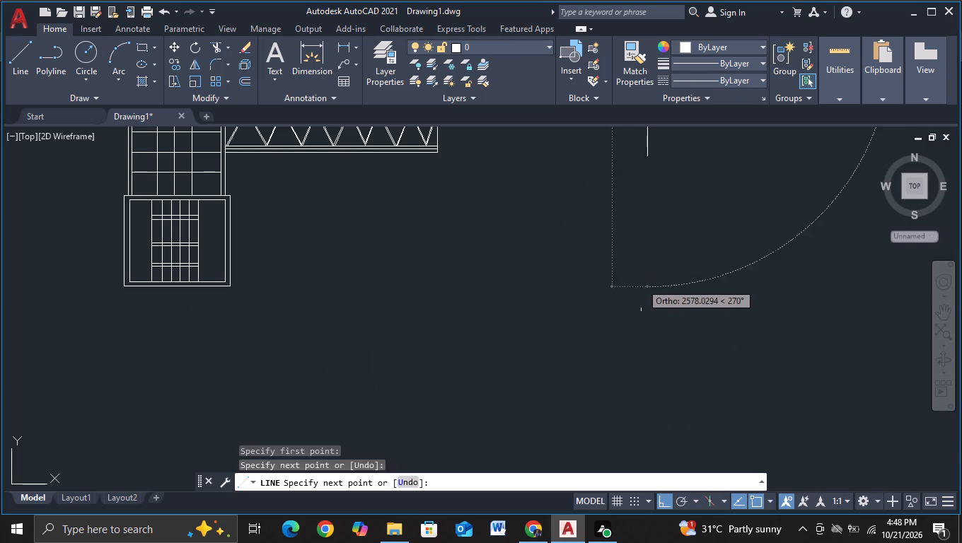
middle_drag(641, 315, 636, 389)
key(Escape)
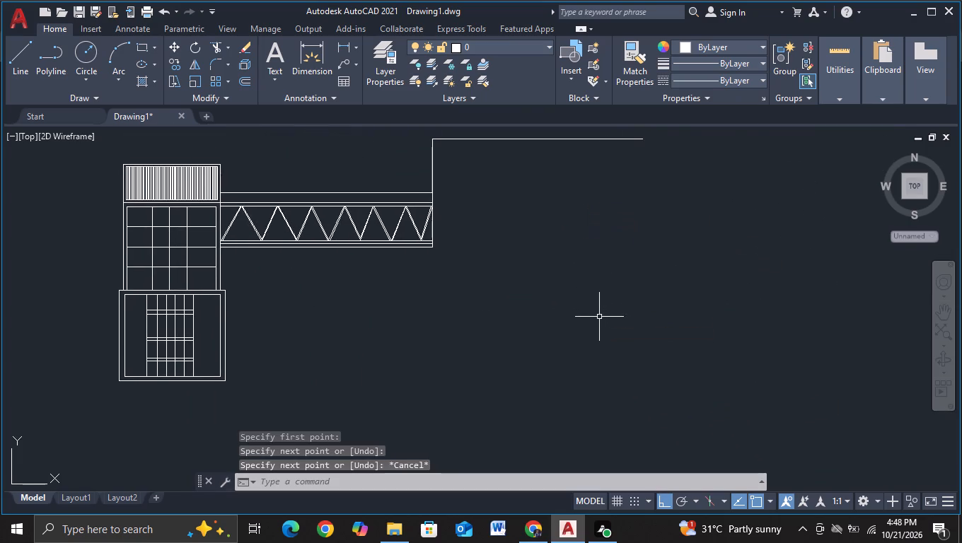
Draw a vertical line over 2300 units long, starting above the new horizontal line and crossing it about three quarters along.
click(29, 69)
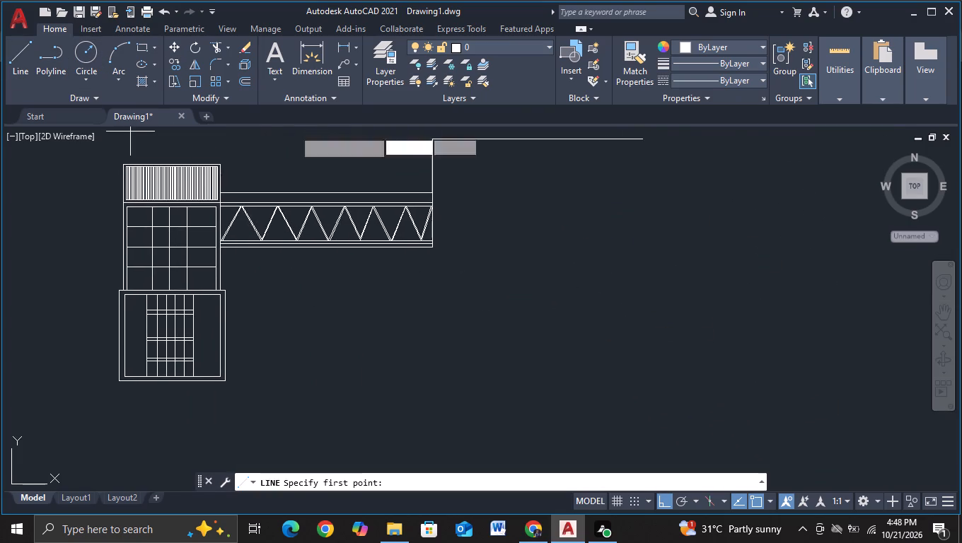
middle_drag(518, 213, 474, 272)
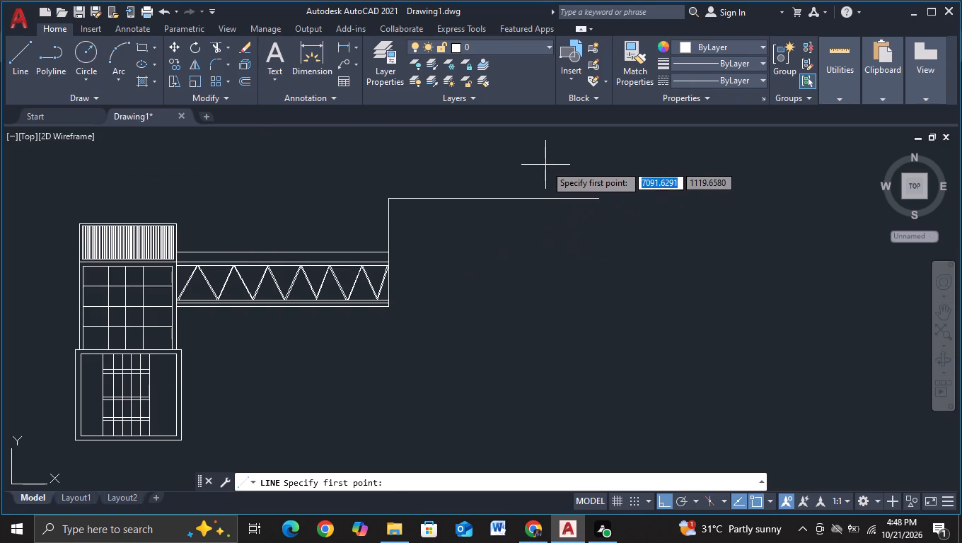
click(545, 165)
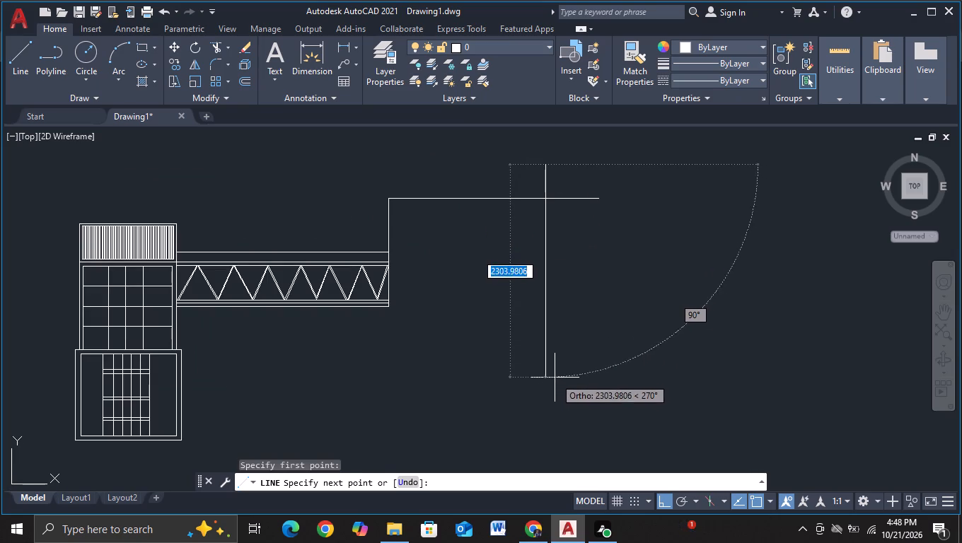
click(557, 386)
key(Escape)
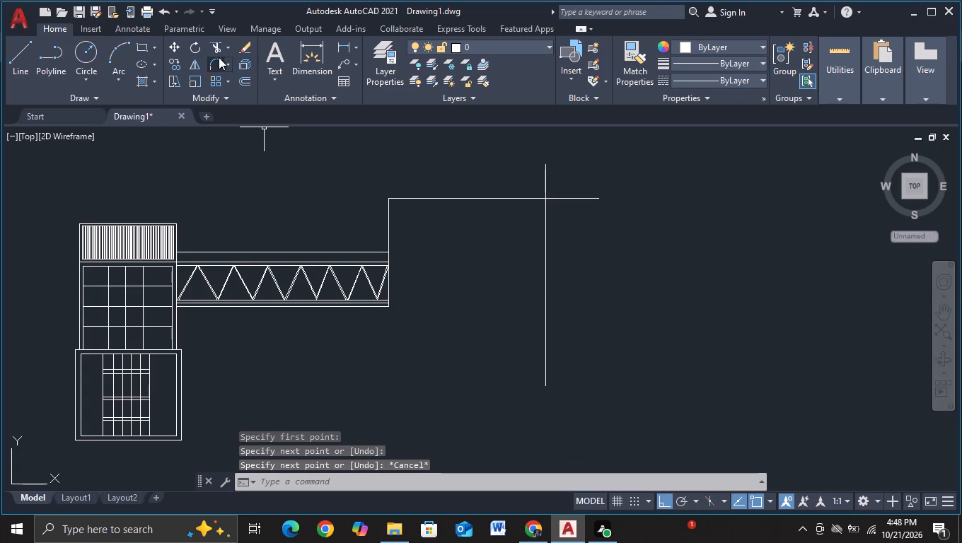
Trim the overhangs of the horizontal and vertical lines beyond their crossing so that they meet in a corner.
click(218, 44)
drag(567, 166, 568, 236)
drag(524, 185, 603, 185)
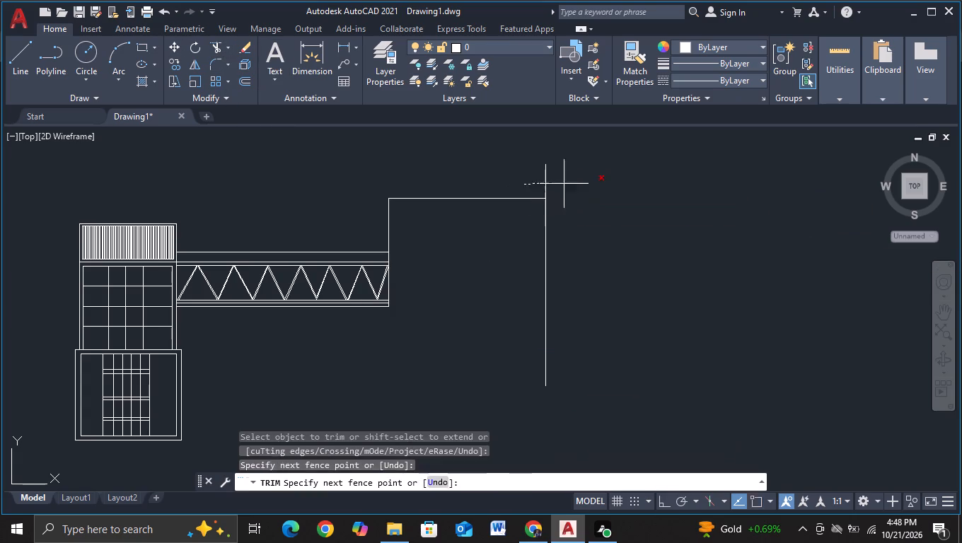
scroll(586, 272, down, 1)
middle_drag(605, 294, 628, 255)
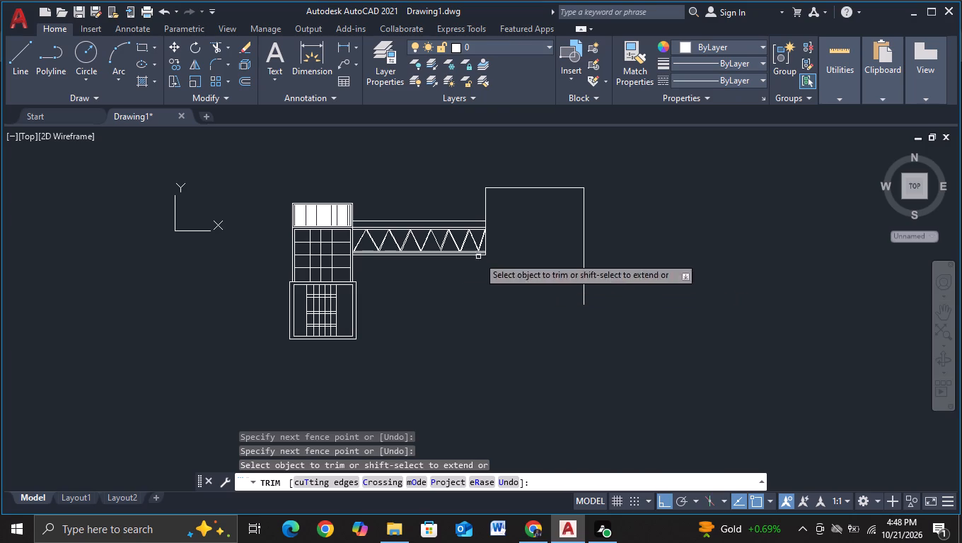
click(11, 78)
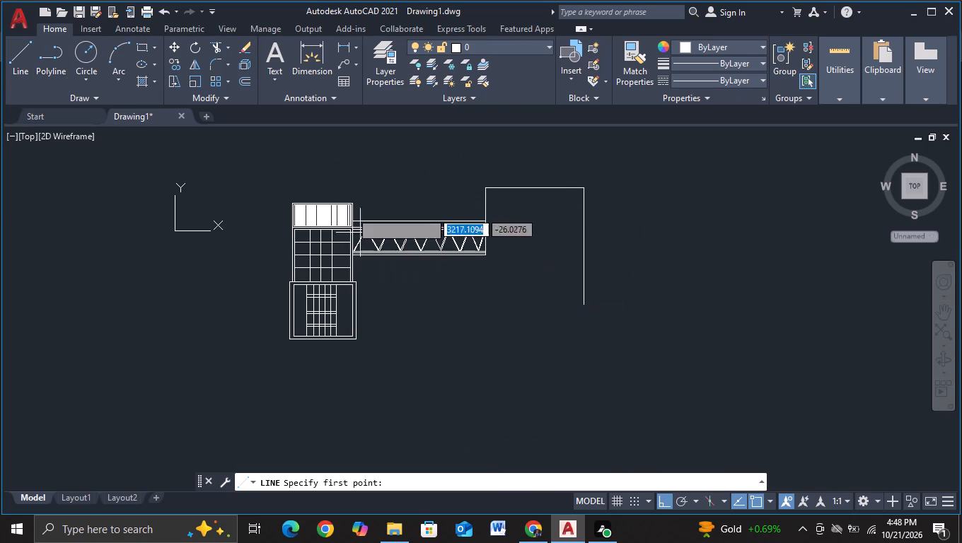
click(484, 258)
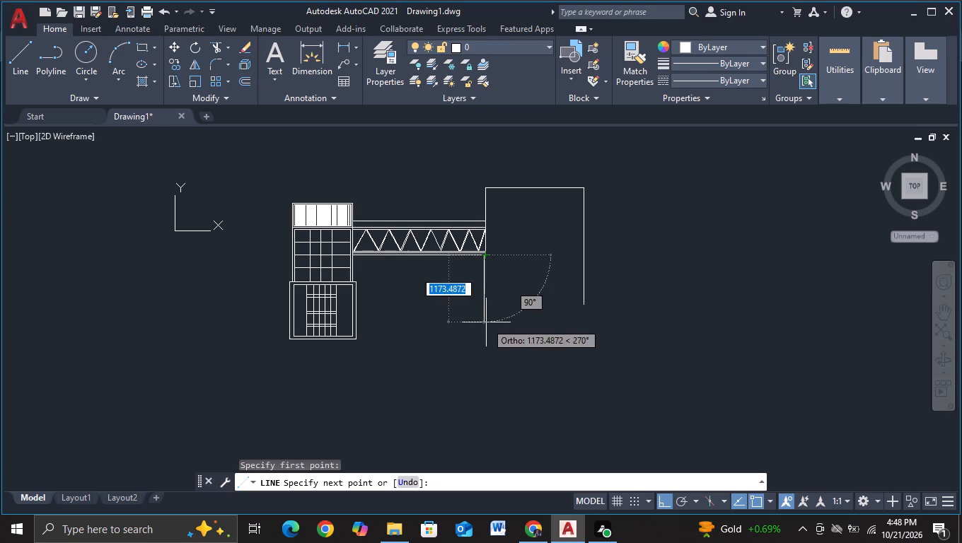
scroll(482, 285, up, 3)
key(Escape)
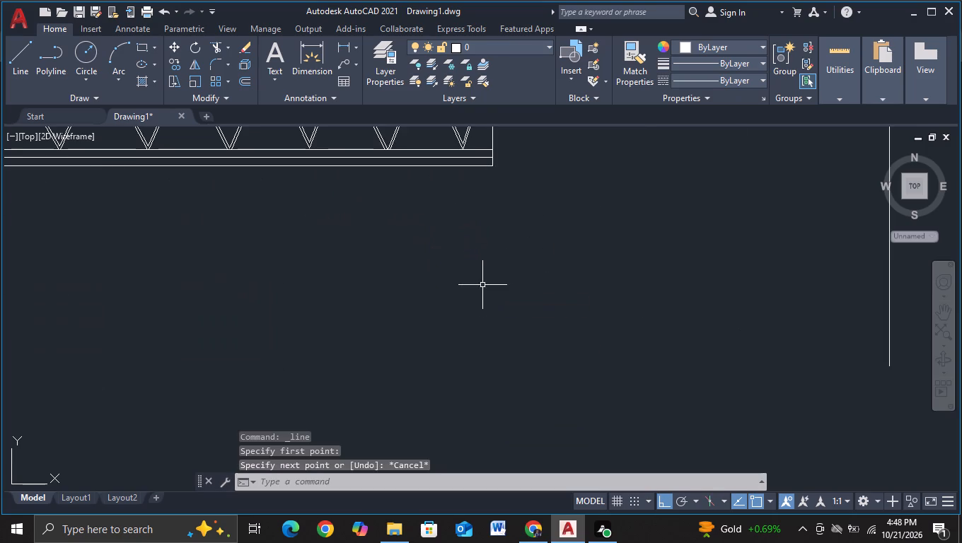
Draw a line downward from the beam's bottom outer corner and continue it with a short horizontal foot about 45 units outward.
click(25, 80)
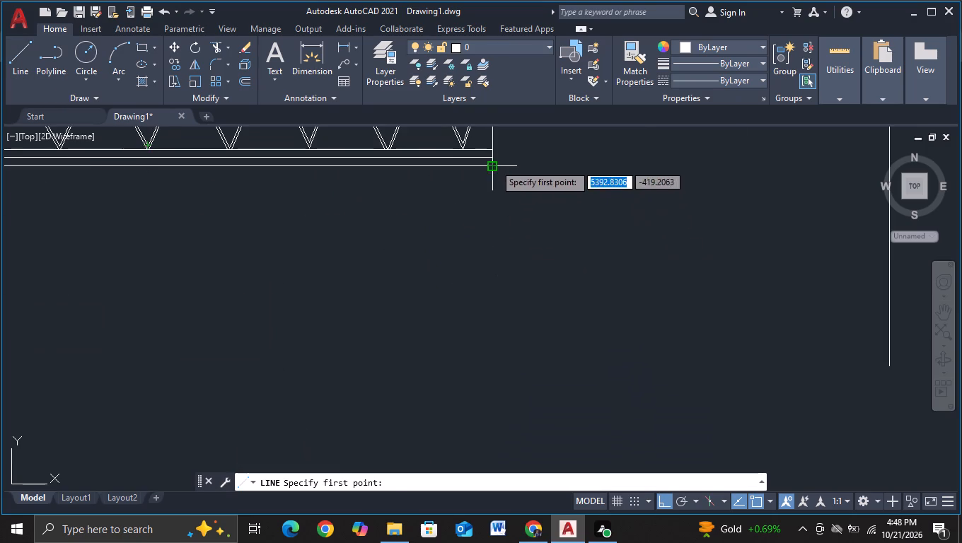
click(494, 164)
scroll(497, 297, down, 2)
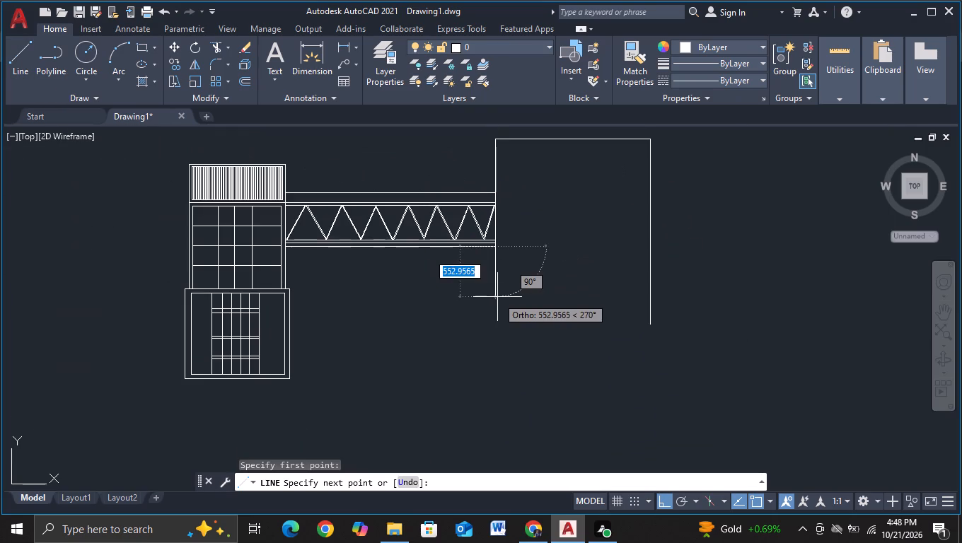
middle_drag(497, 297, 505, 331)
click(506, 326)
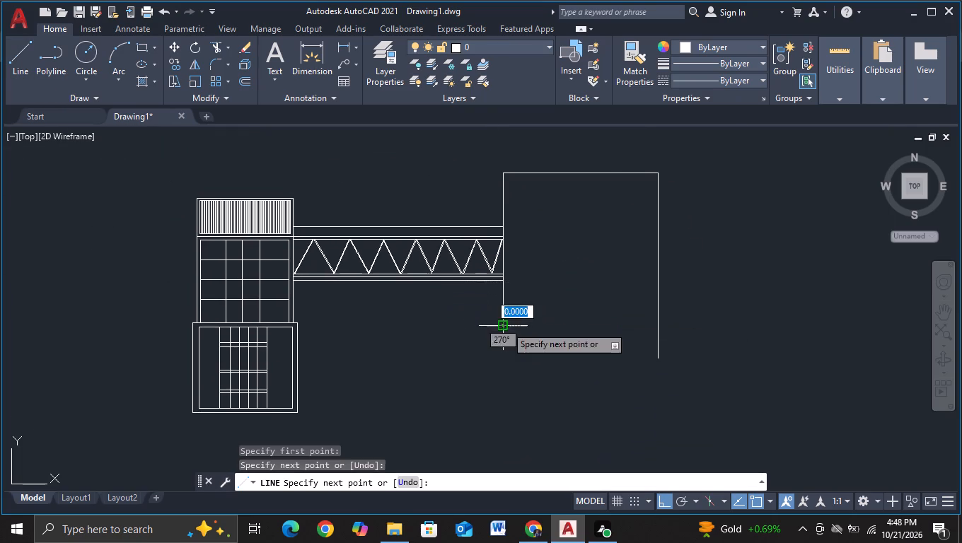
scroll(512, 325, up, 3)
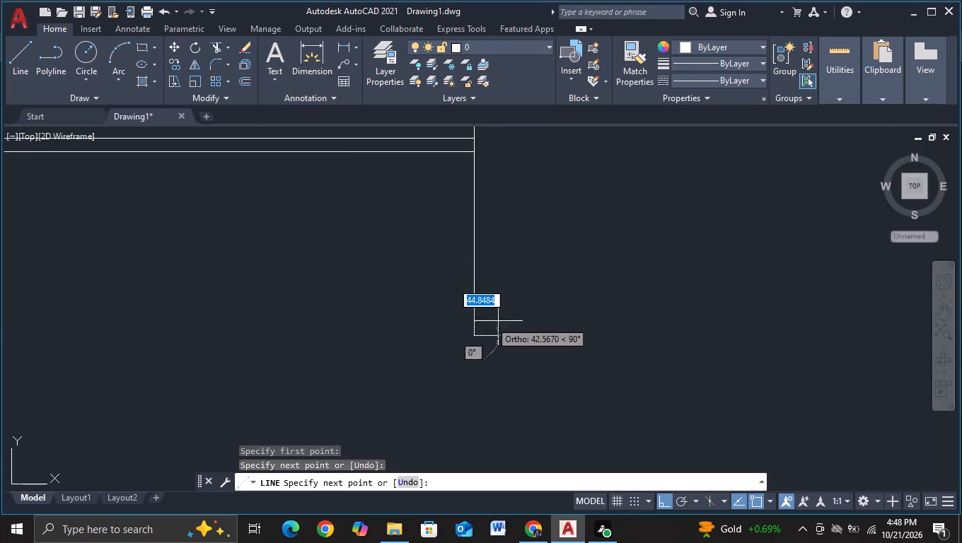
click(496, 323)
Continue the line from the foot about 1590 units upward, parallel to the outer leg, ending just below the frame's top line.
middle_drag(496, 221, 447, 410)
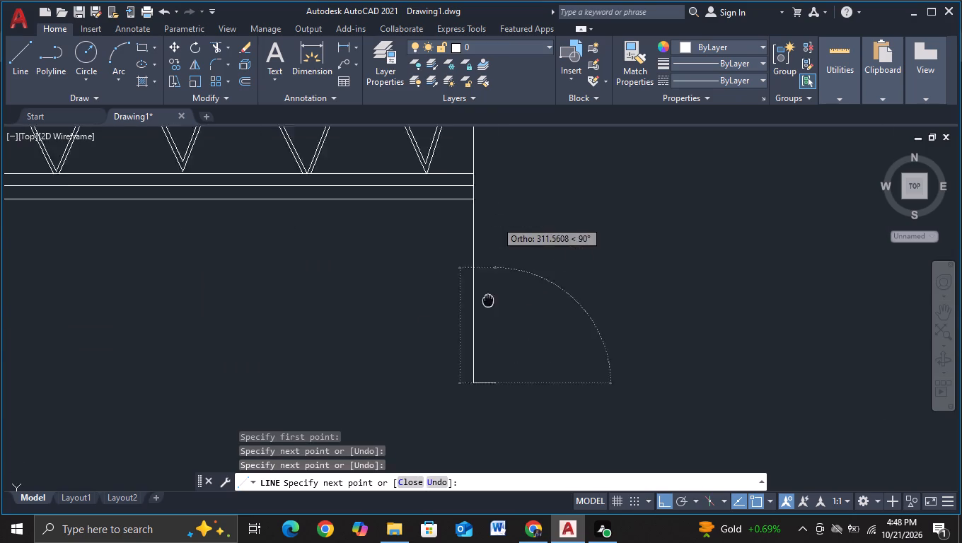
middle_drag(447, 410, 417, 501)
scroll(427, 384, down, 3)
middle_drag(427, 380, 414, 439)
scroll(416, 375, up, 3)
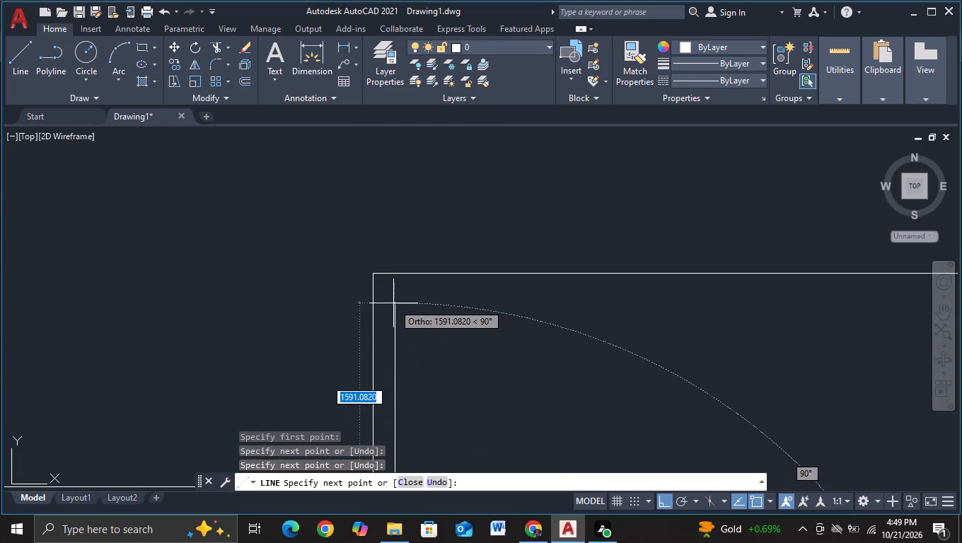
click(393, 308)
Continue the line about 1570 units horizontally beneath the frame's top line, stopping just short of the far vertical line.
scroll(678, 320, down, 2)
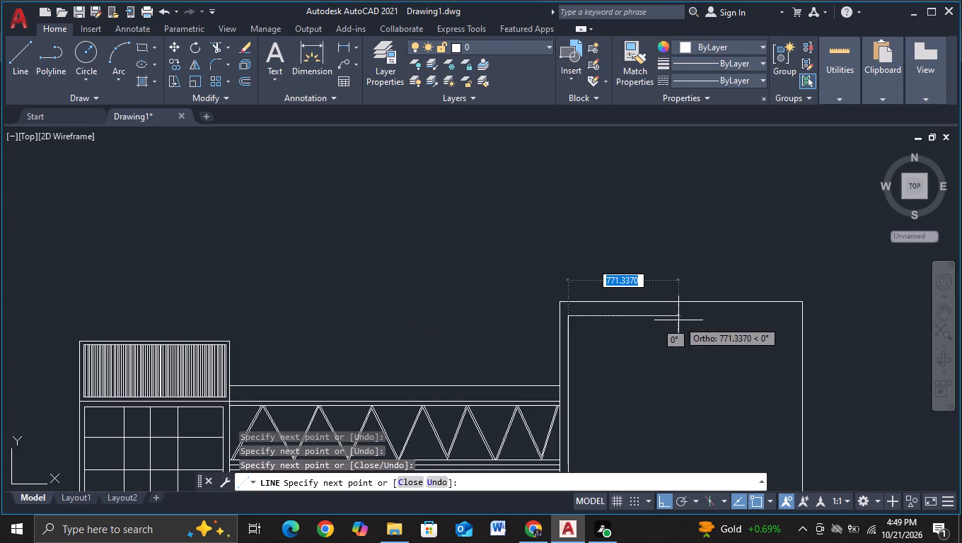
middle_drag(678, 320, 425, 313)
scroll(526, 303, up, 2)
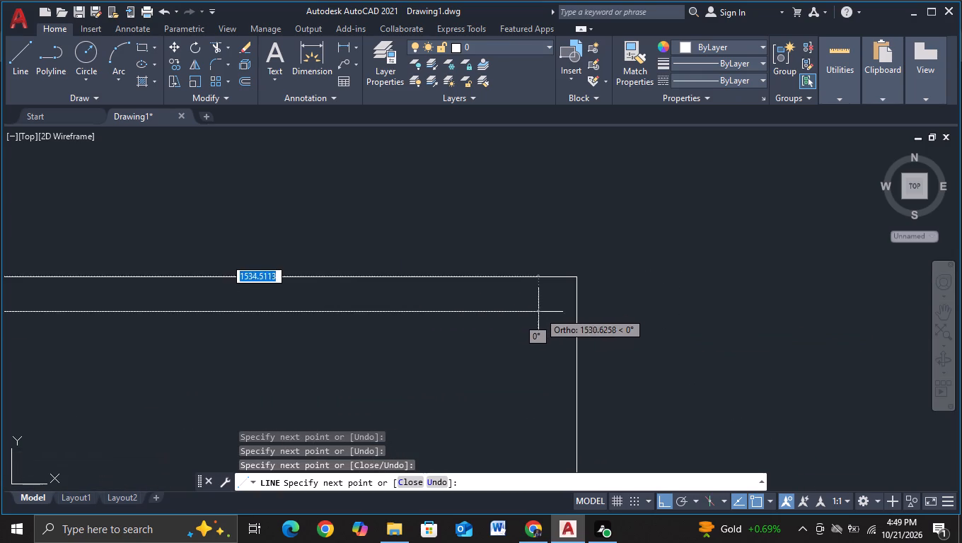
scroll(545, 310, up, 1)
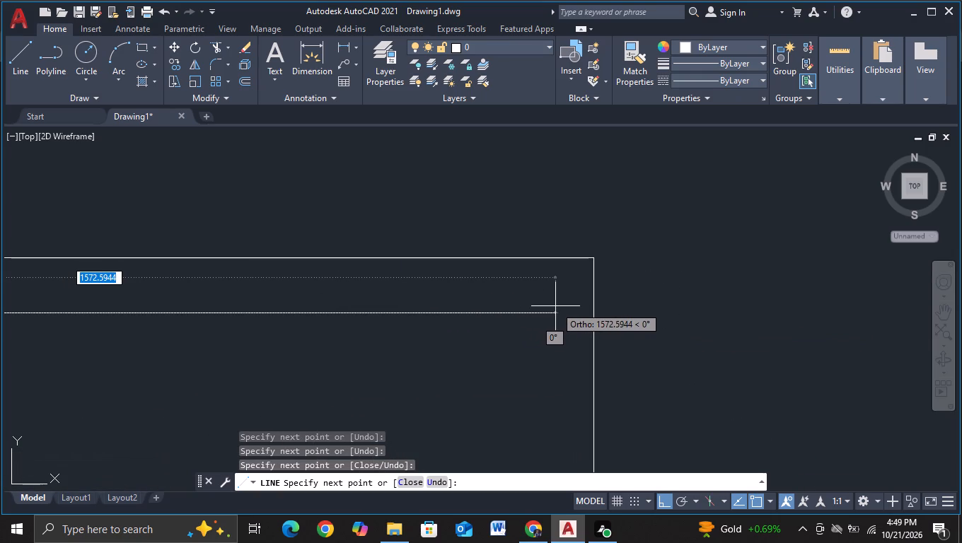
click(555, 307)
Continue the inner line about 1900 units down to the far leg's lower end and close it with a short line to the outer line.
scroll(555, 307, down, 4)
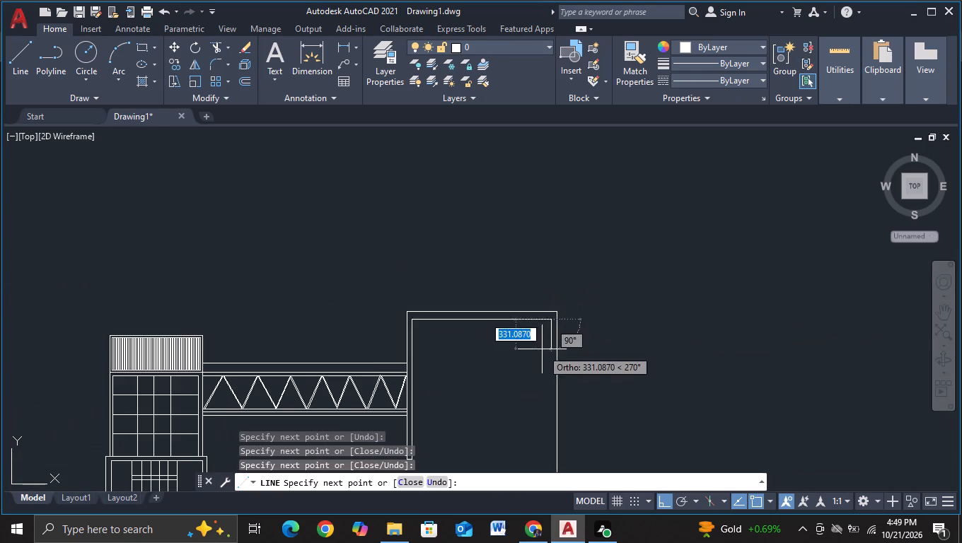
middle_drag(542, 349, 536, 261)
middle_drag(539, 350, 533, 317)
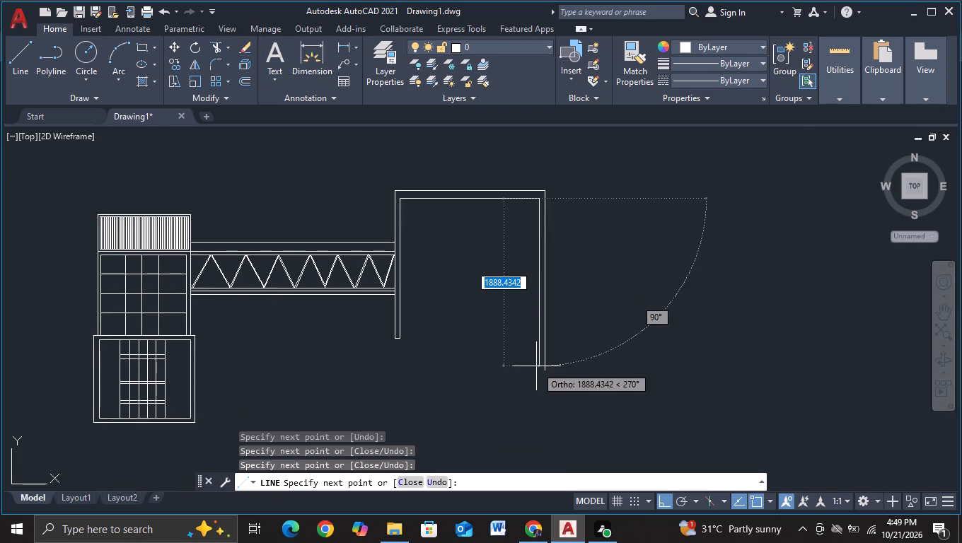
scroll(536, 366, up, 3)
middle_drag(538, 373, 538, 325)
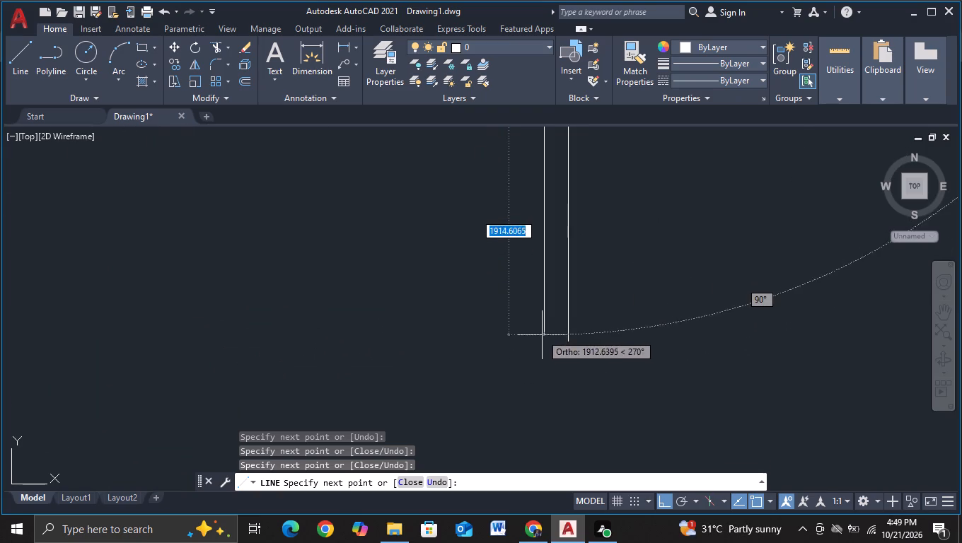
click(543, 343)
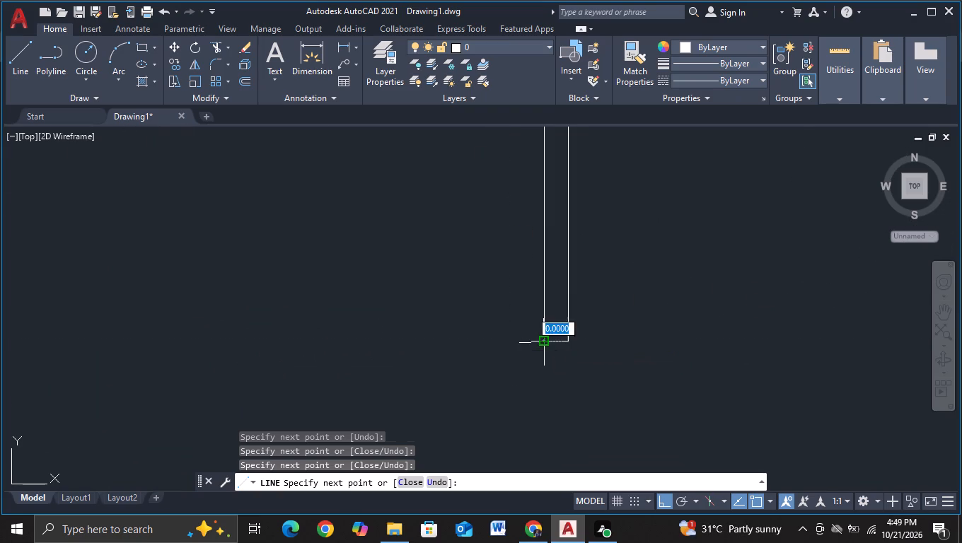
click(569, 341)
key(Escape)
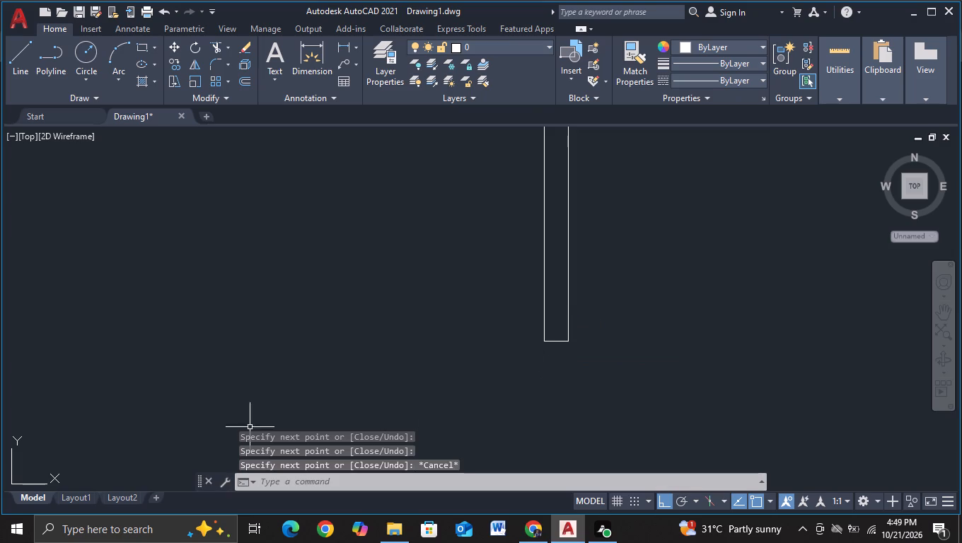
Draw a line inside the frame about 585 units down to the far leg's bottom level, continuing horizontally to that leg's outer bottom corner.
scroll(305, 392, down, 3)
middle_drag(318, 385, 441, 336)
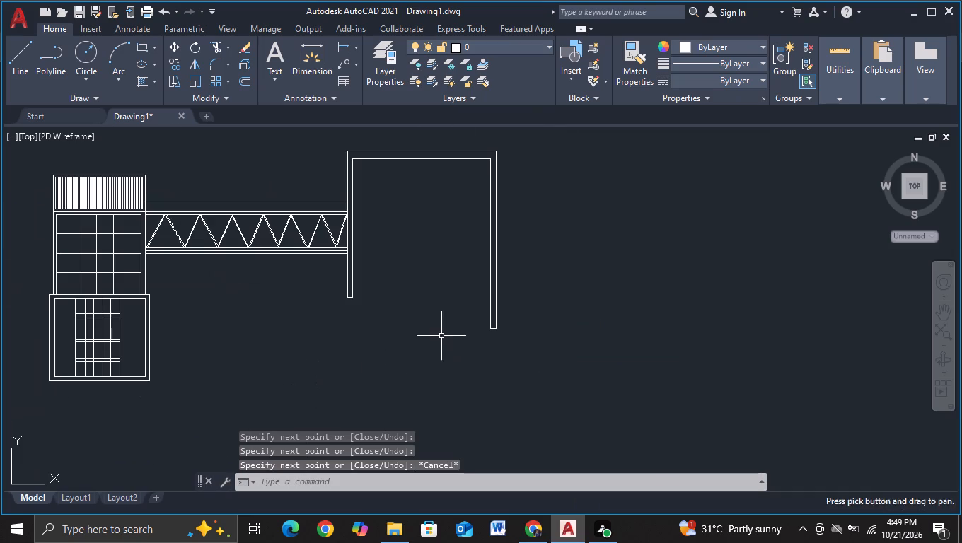
click(28, 76)
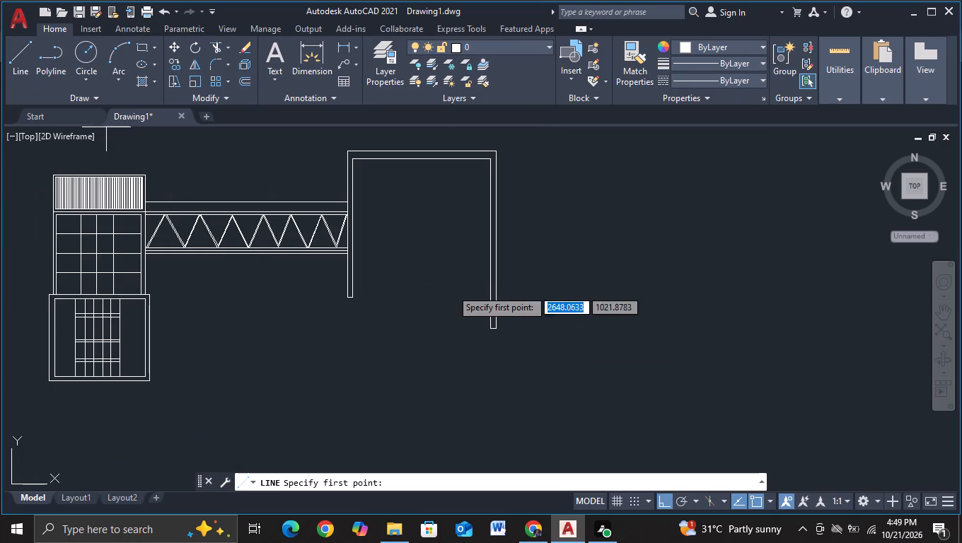
scroll(431, 320, down, 2)
scroll(431, 320, up, 1)
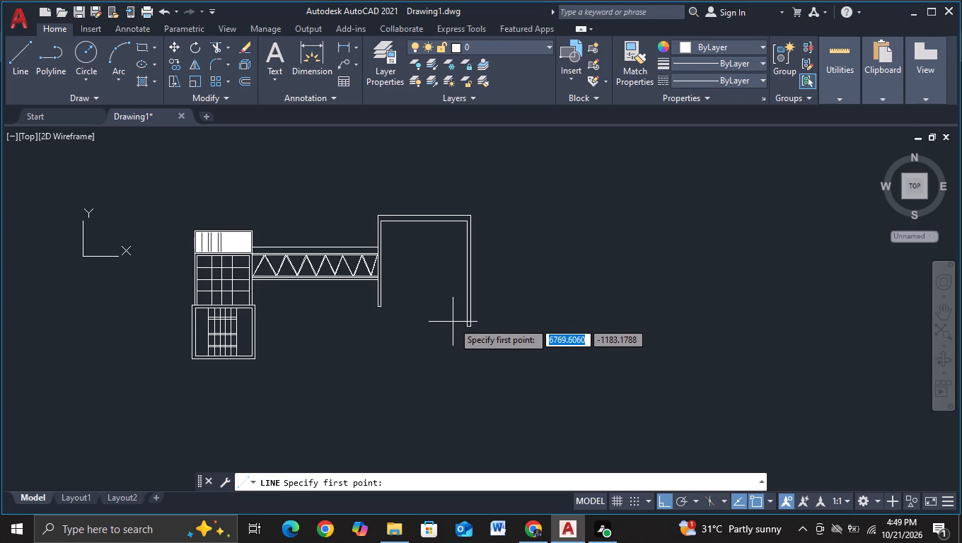
scroll(453, 322, up, 1)
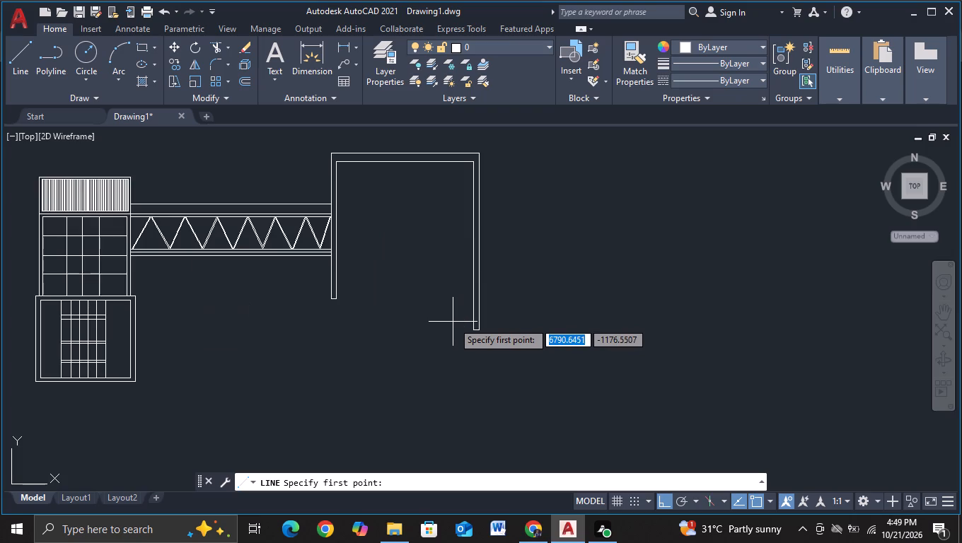
middle_drag(427, 332, 448, 375)
scroll(442, 373, up, 1)
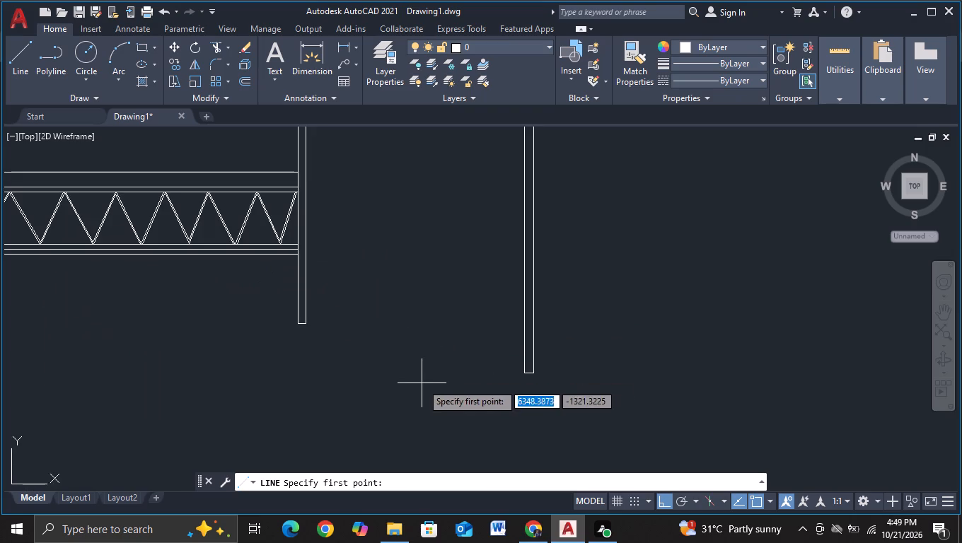
middle_drag(413, 386, 419, 331)
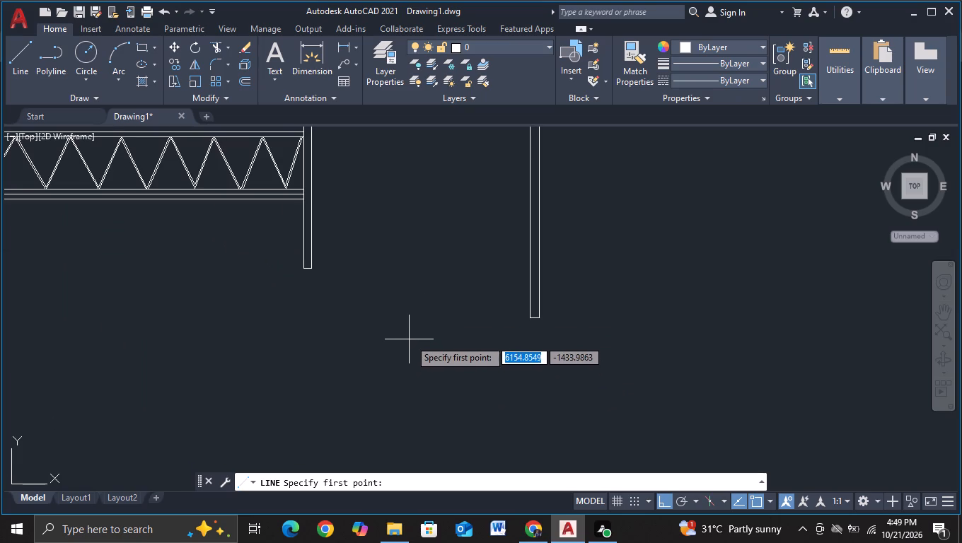
click(394, 237)
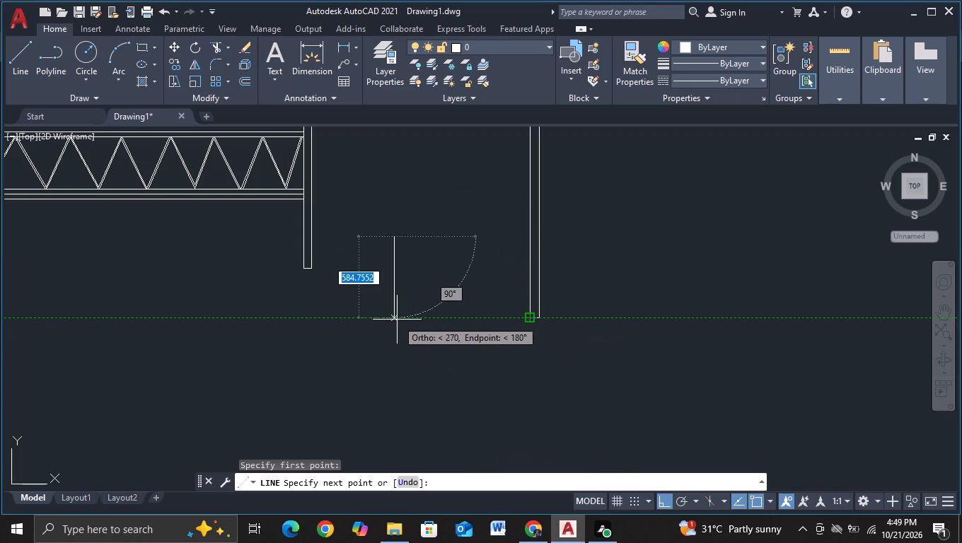
click(395, 317)
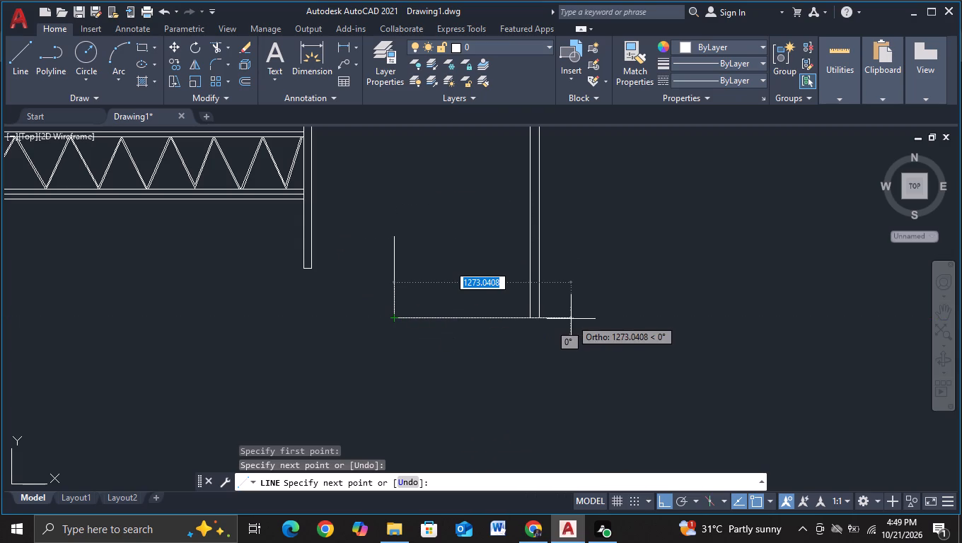
click(538, 321)
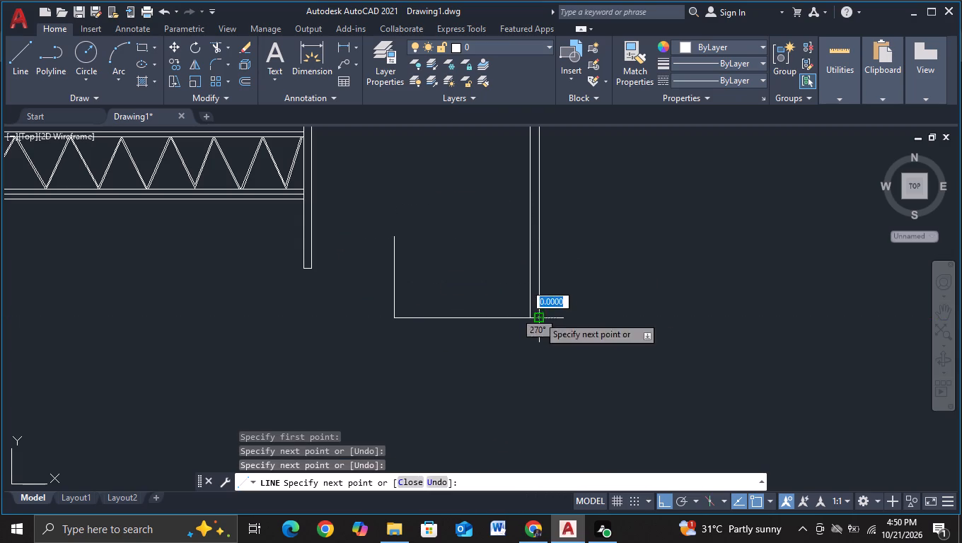
key(Escape)
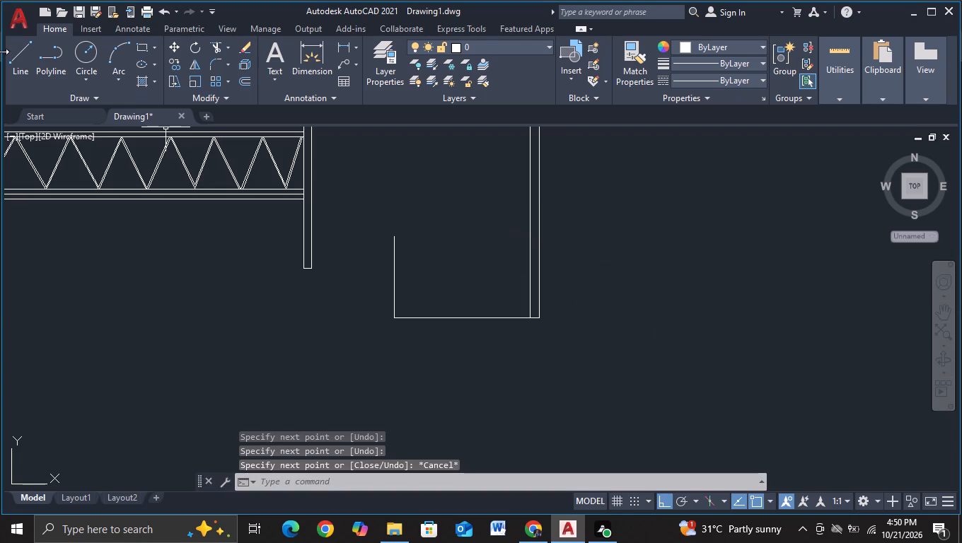
Draw a horizontal line from the short vertical line's upper end across the far leg, and trim it back to the leg's inner line.
click(12, 74)
click(393, 238)
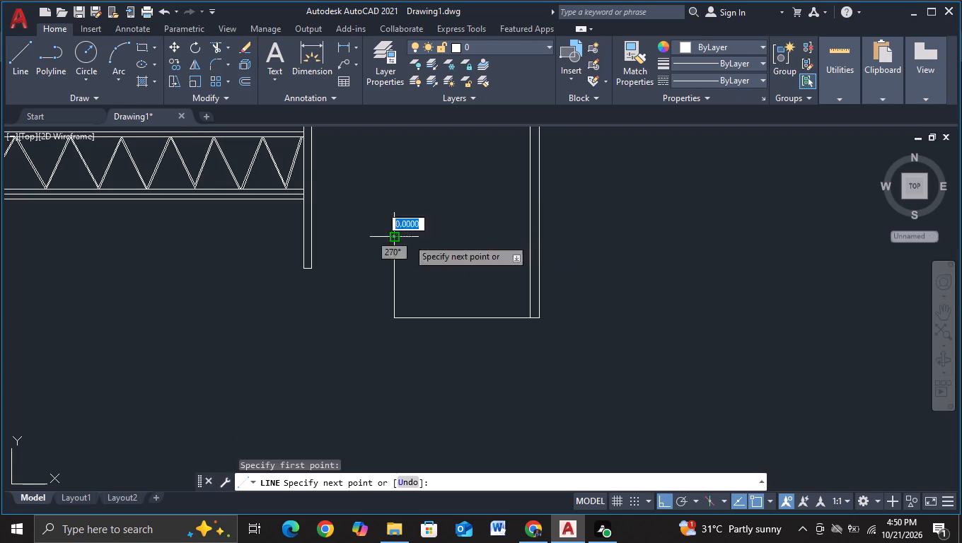
click(637, 234)
key(Escape)
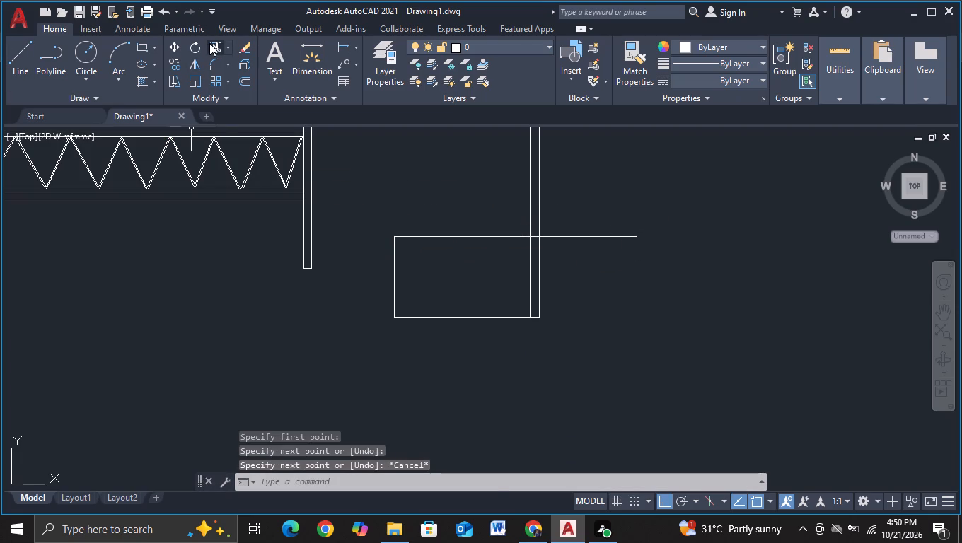
click(209, 43)
click(534, 237)
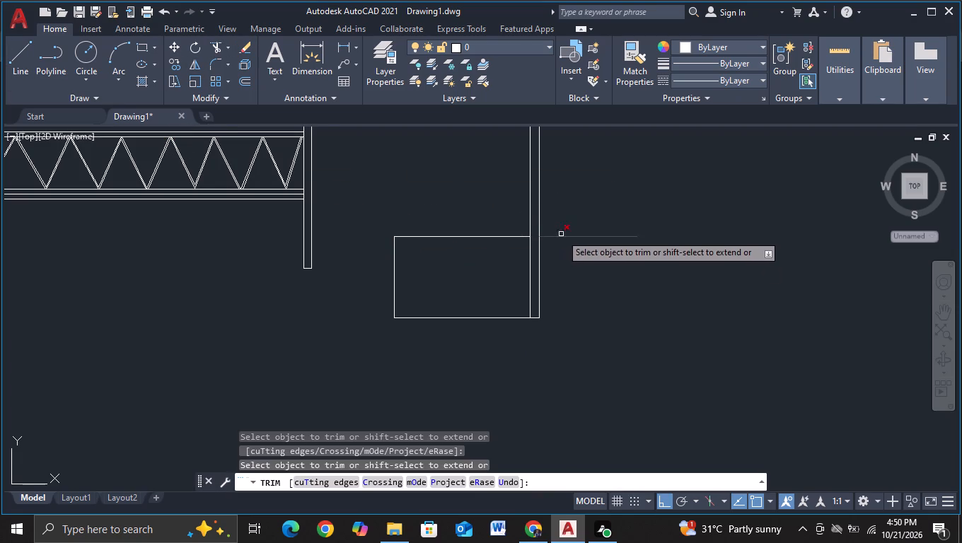
drag(569, 220, 567, 278)
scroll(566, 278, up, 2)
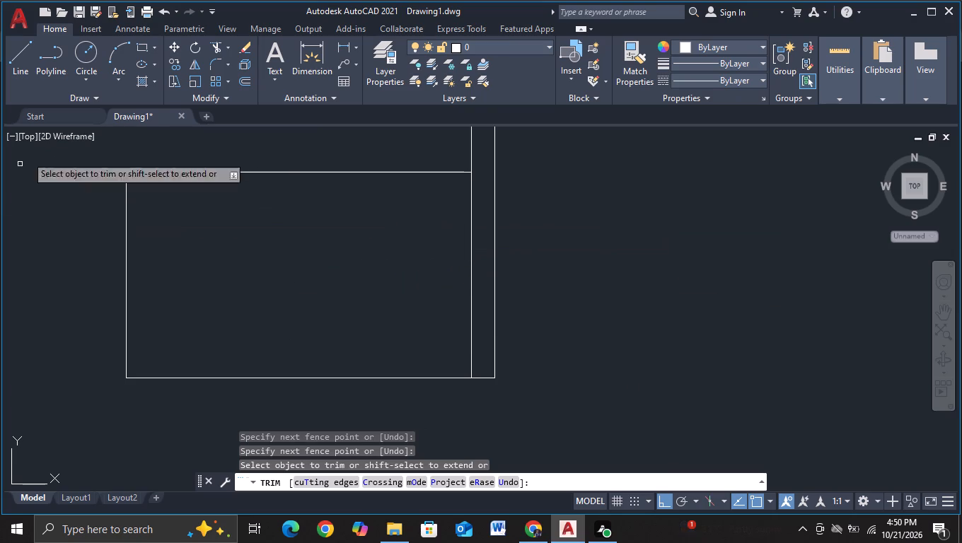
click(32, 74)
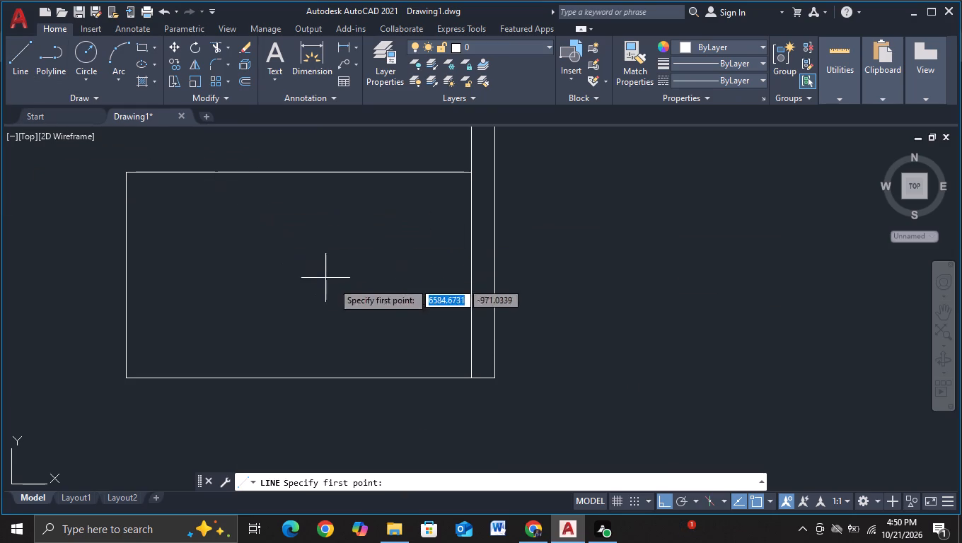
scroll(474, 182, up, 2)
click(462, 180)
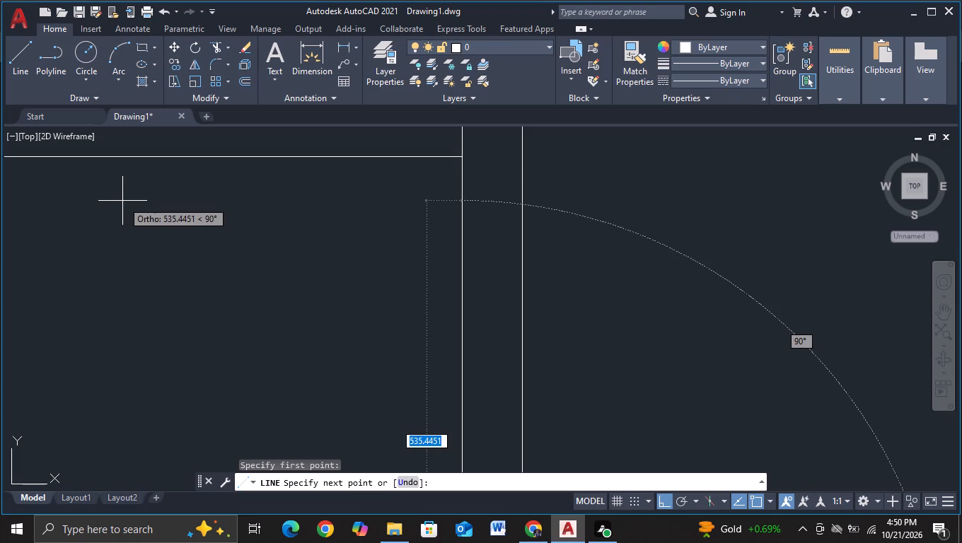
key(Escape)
Turn off object snap.
key(F3)
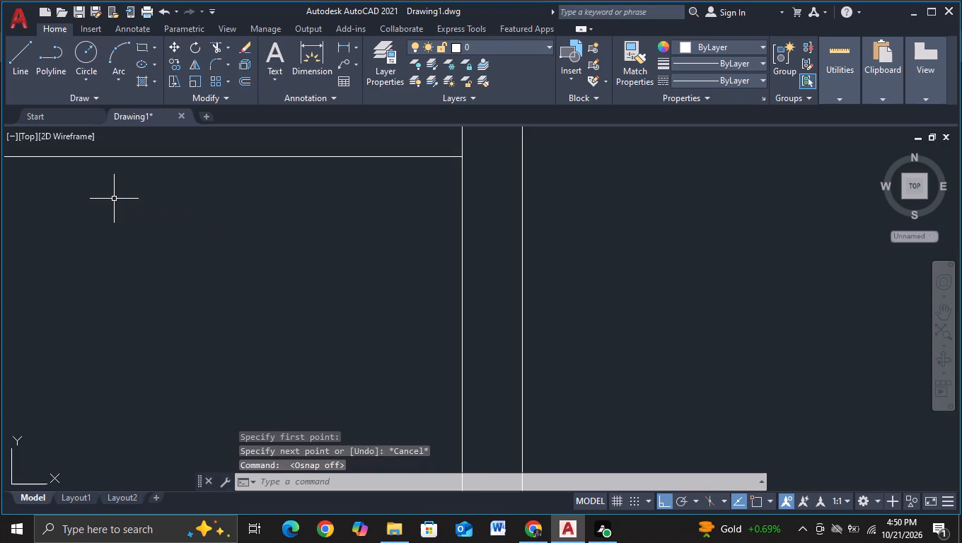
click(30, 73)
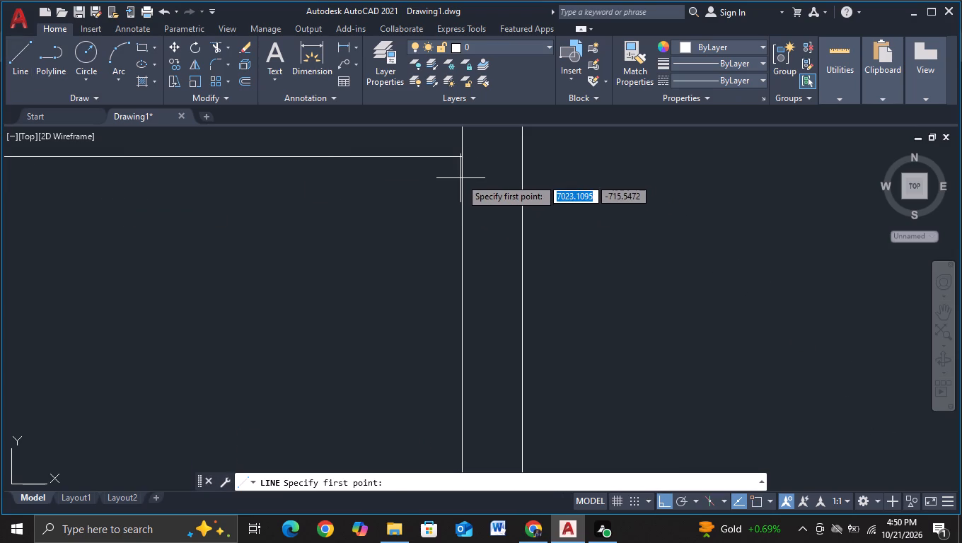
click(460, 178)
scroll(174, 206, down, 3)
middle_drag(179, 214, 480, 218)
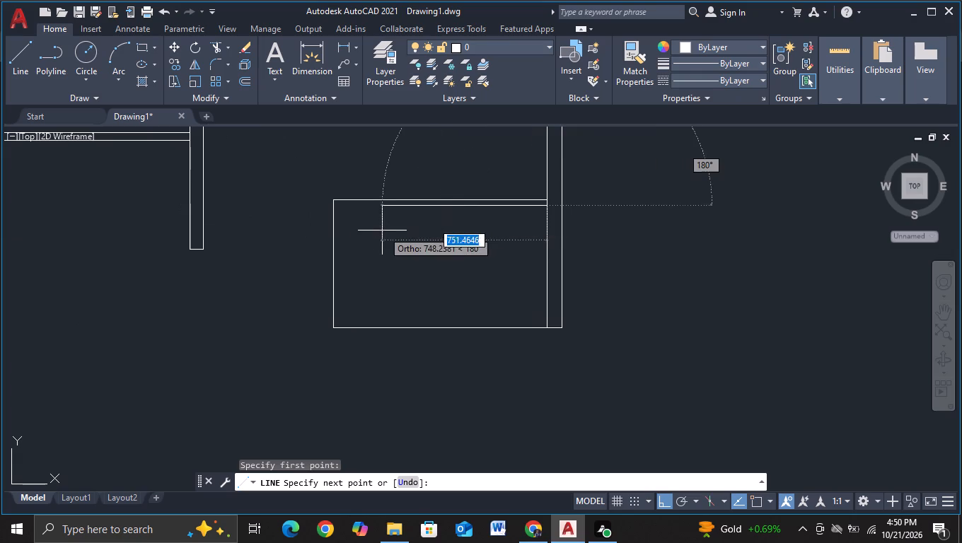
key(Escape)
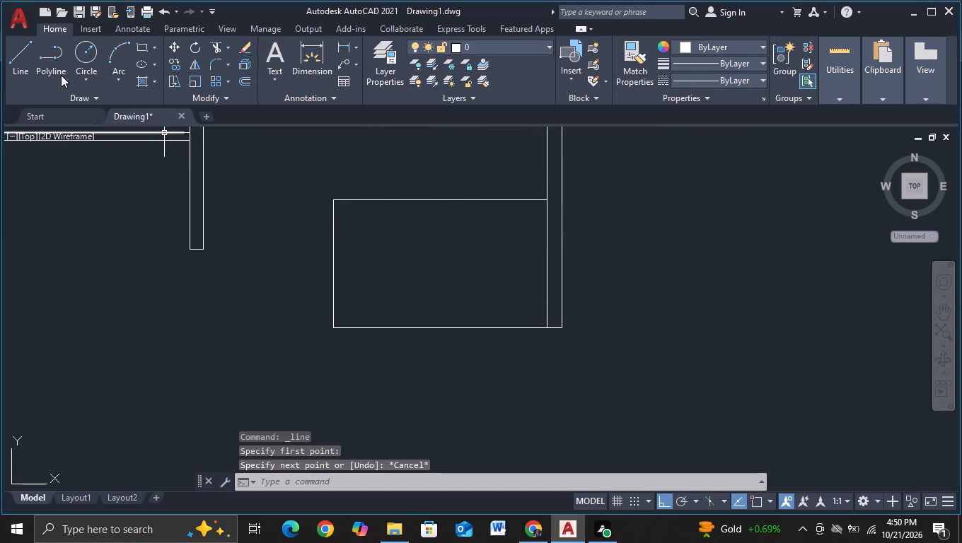
Draw a line about 935 units long from the far leg's inner line, just beneath the box's top edge, stopping short of its free side.
click(21, 76)
scroll(515, 221, up, 2)
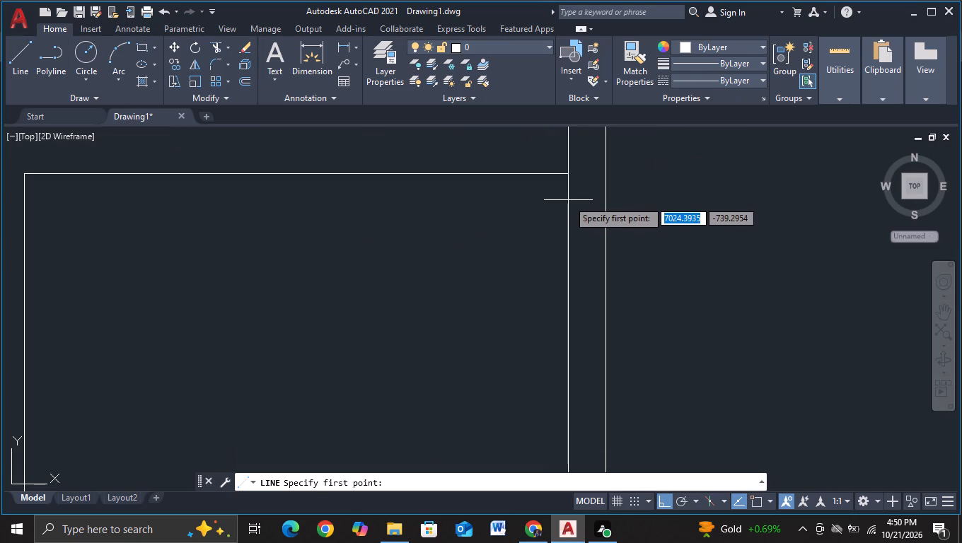
click(568, 198)
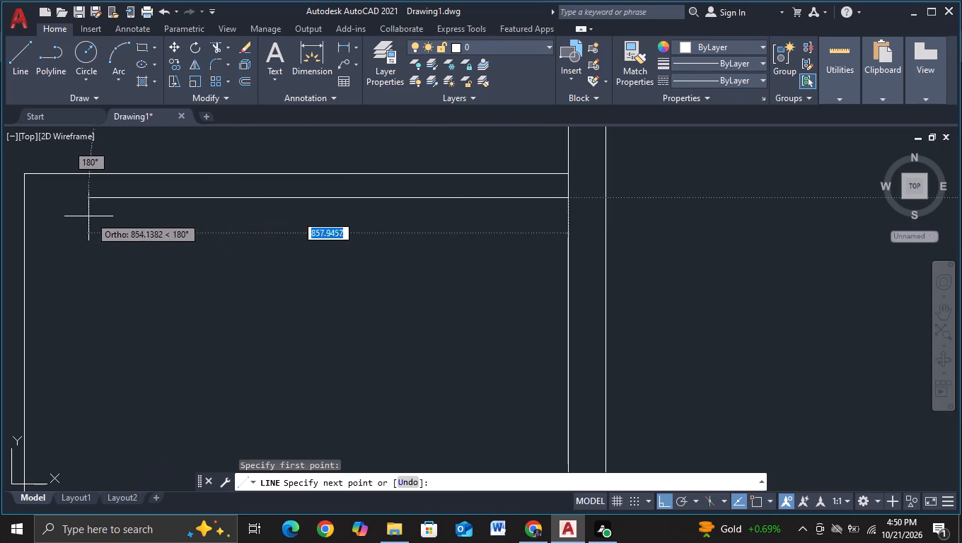
click(46, 204)
Continue the line about 500 units downward, parallel to the box's free side, ending just above its bottom edge.
scroll(49, 336, down, 2)
middle_drag(54, 340, 59, 284)
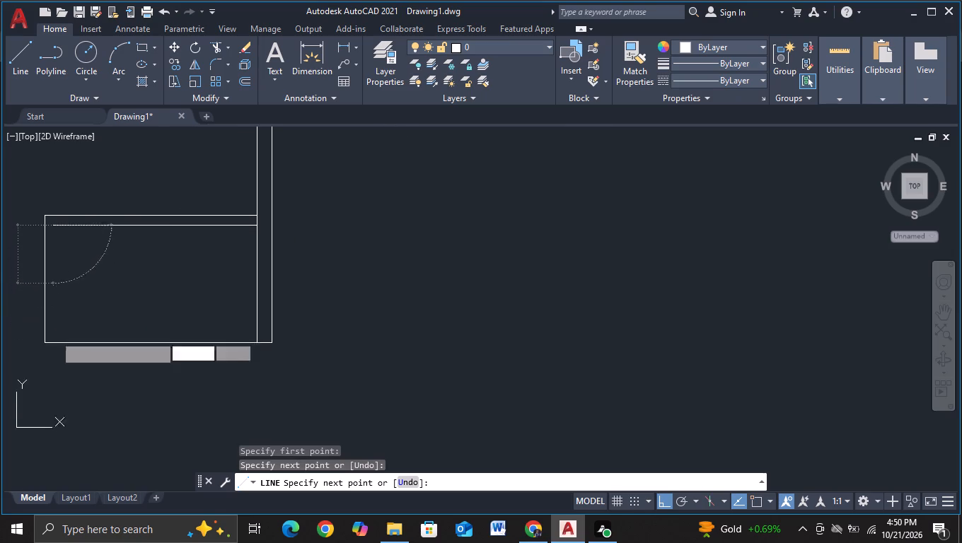
scroll(59, 327, up, 3)
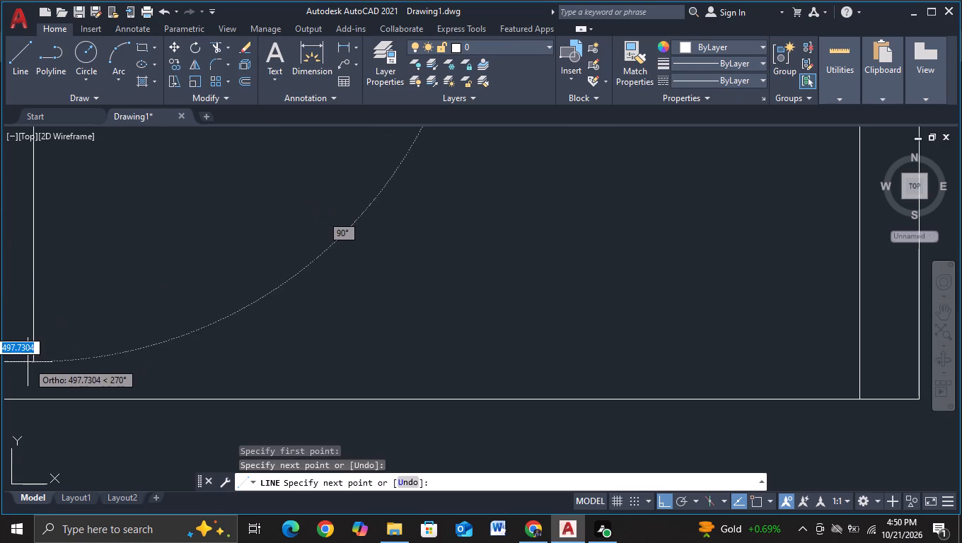
middle_drag(33, 337, 46, 308)
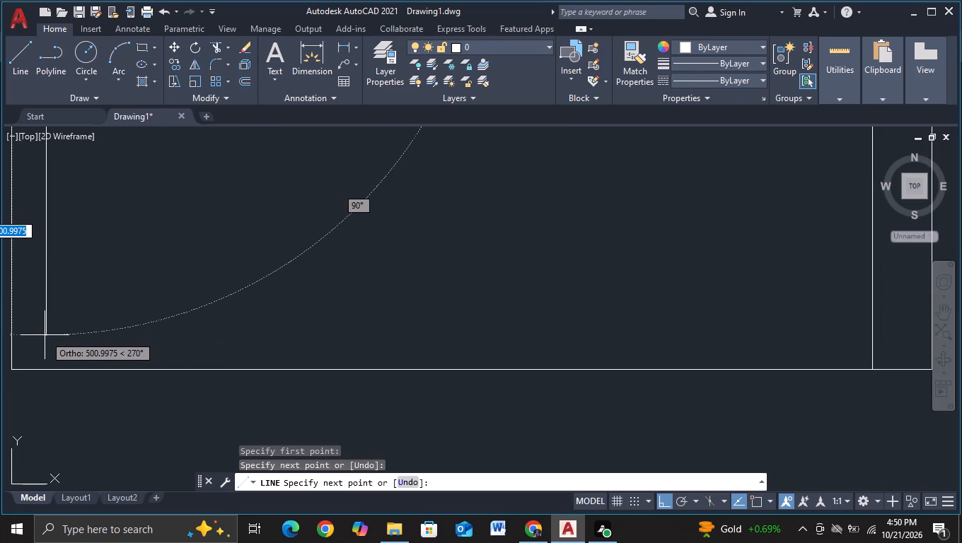
click(45, 332)
Continue the line horizontally just above the box's bottom edge, running past the far leg's outer line.
scroll(565, 319, down, 2)
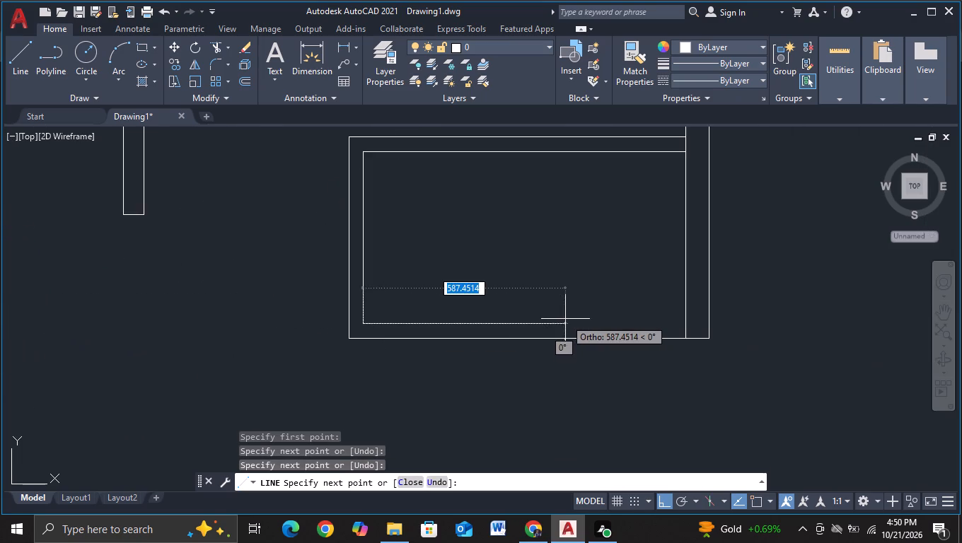
middle_drag(565, 319, 202, 356)
click(366, 330)
key(Escape)
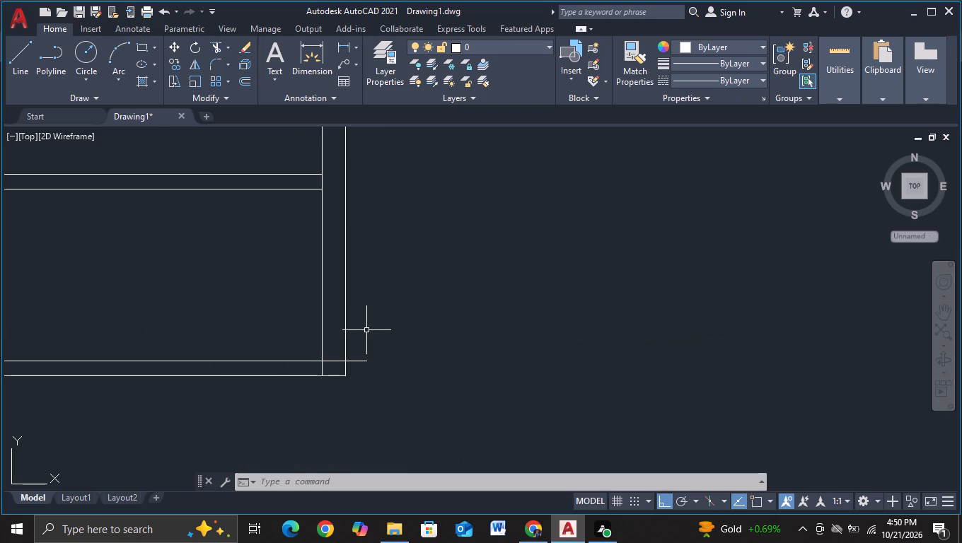
key(Escape)
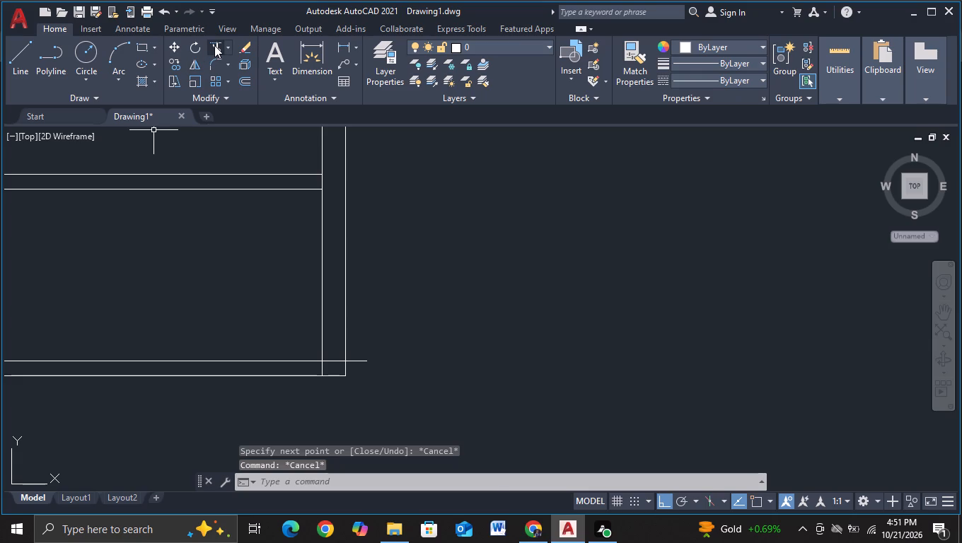
Trim the inner bottom line beyond the leg's inner line, and that leg line below it and between the box's double top lines.
click(214, 45)
click(356, 362)
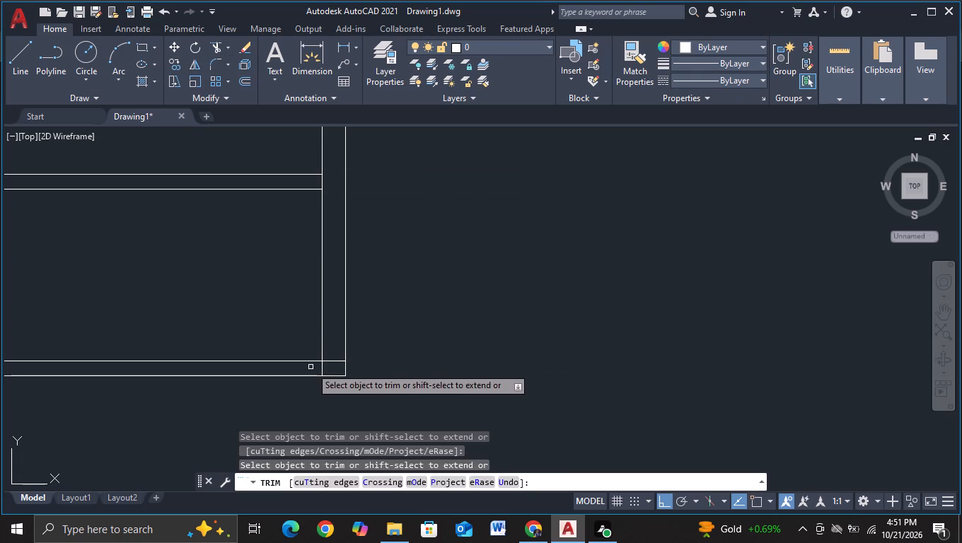
drag(311, 367, 331, 349)
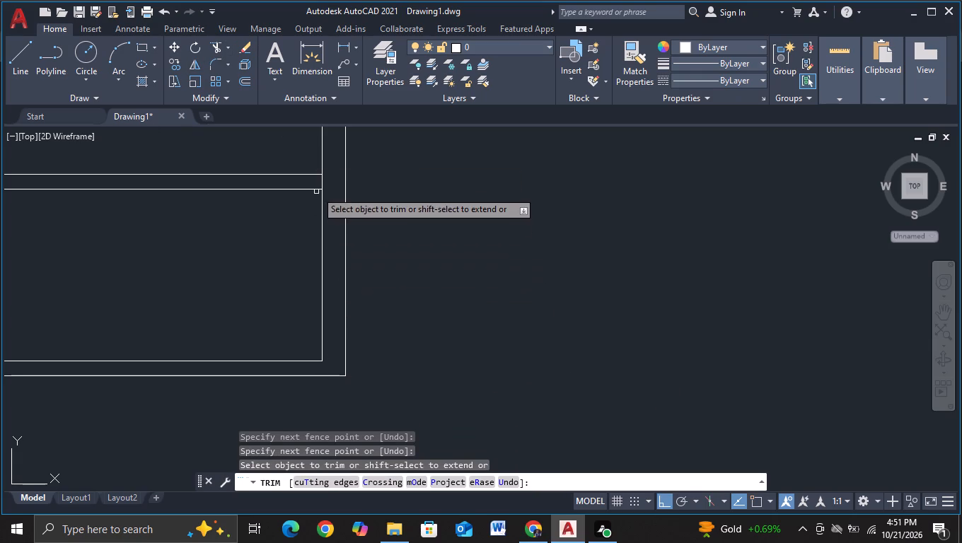
click(323, 180)
scroll(490, 230, down, 3)
middle_drag(488, 273, 497, 259)
key(Escape)
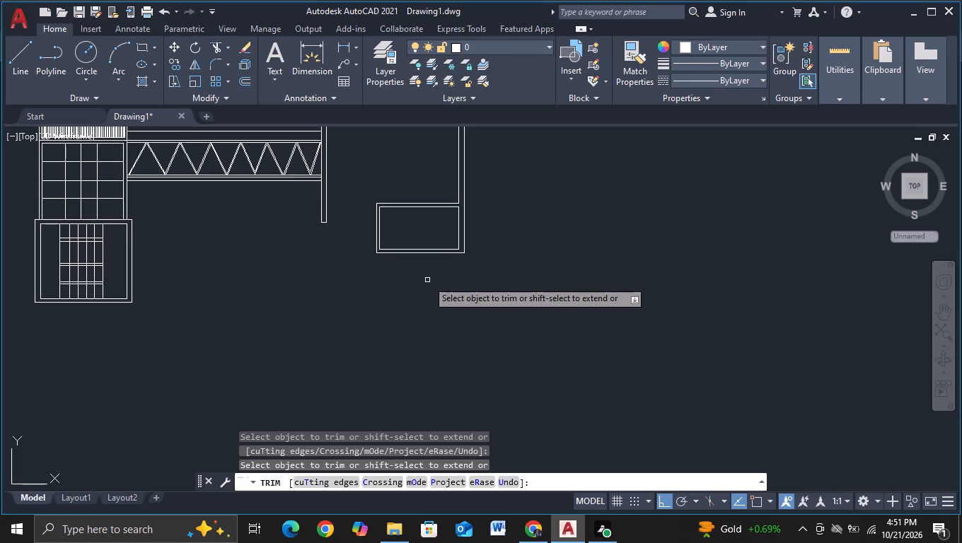
Draw a vertical line through the frame between its near leg and the box, from above the double top to below the box's bottom.
middle_drag(427, 280, 381, 319)
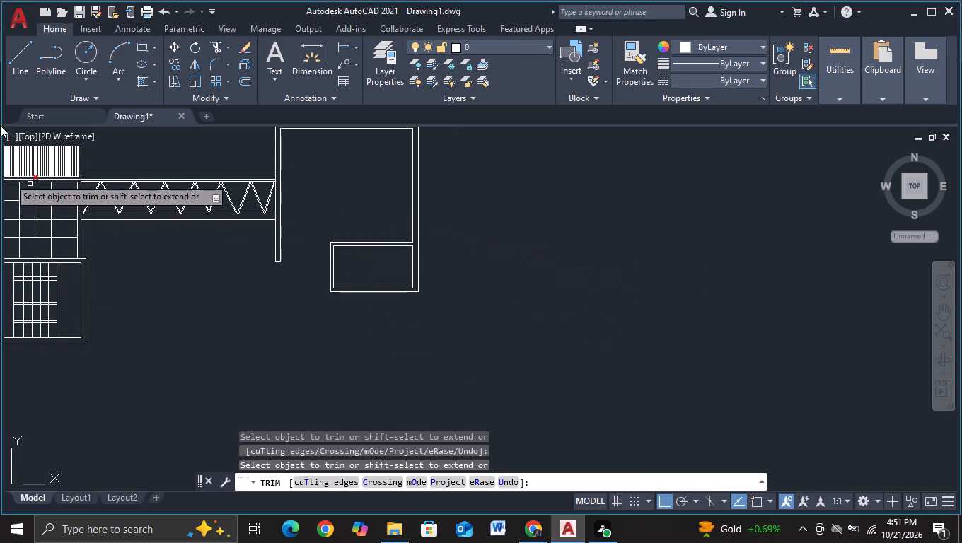
click(13, 78)
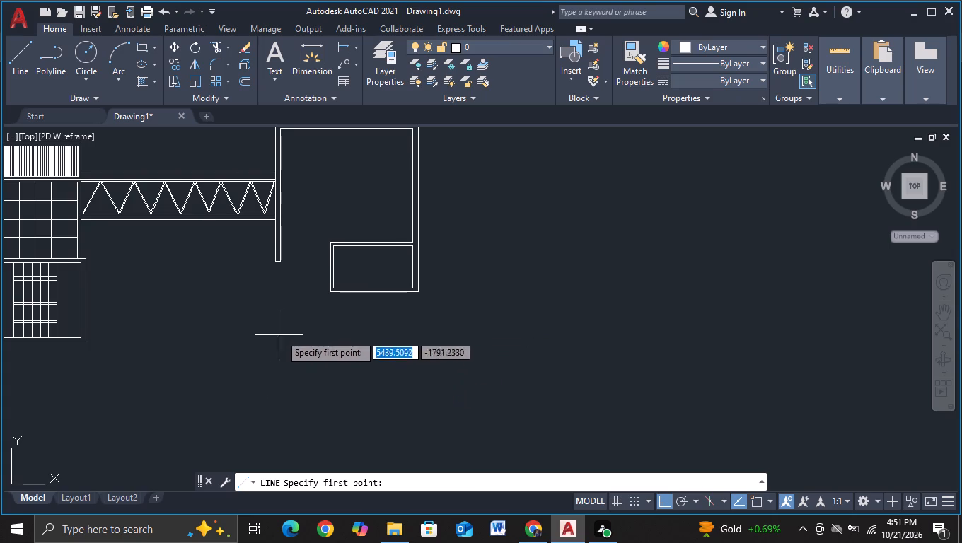
middle_drag(284, 368, 285, 406)
scroll(286, 251, up, 2)
middle_drag(294, 273, 295, 302)
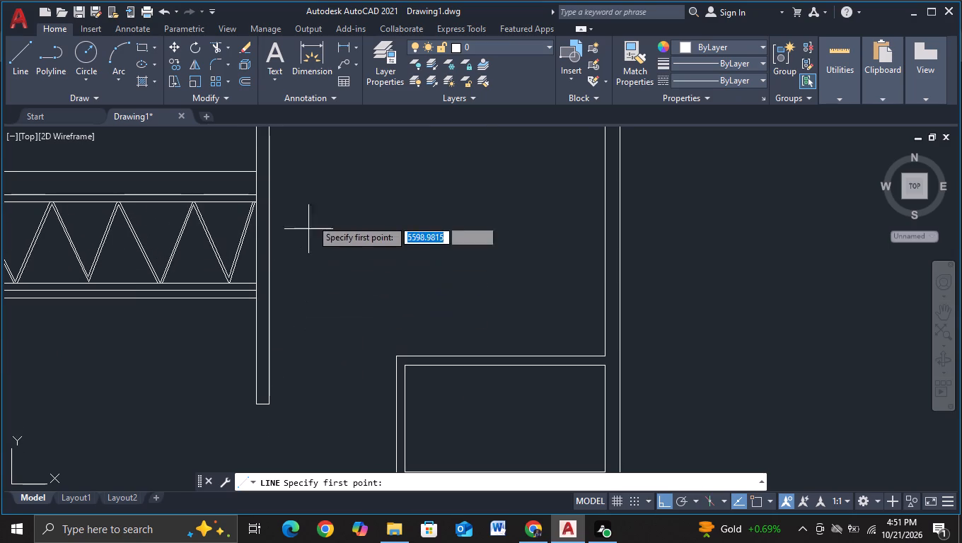
middle_drag(332, 199, 141, 247)
scroll(161, 235, down, 2)
middle_drag(176, 253, 248, 249)
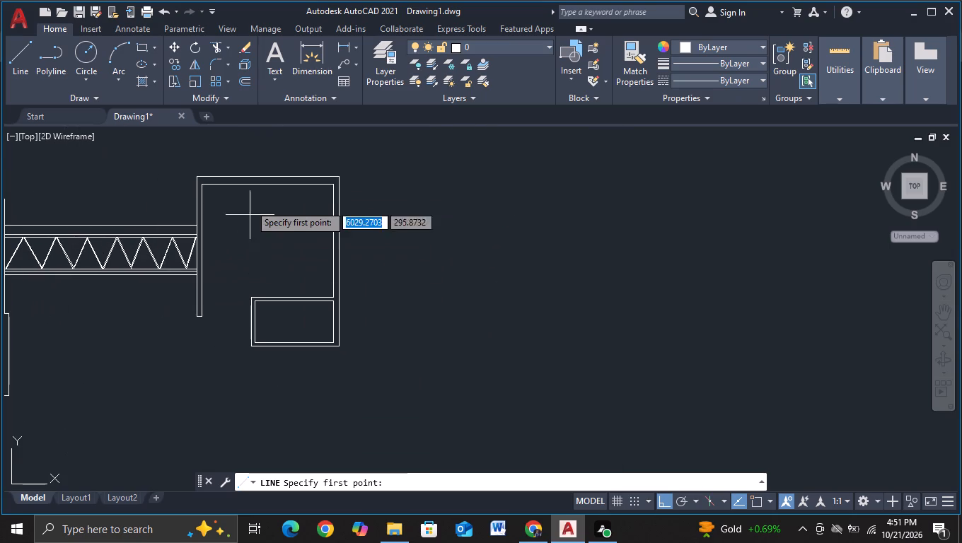
click(236, 160)
click(219, 368)
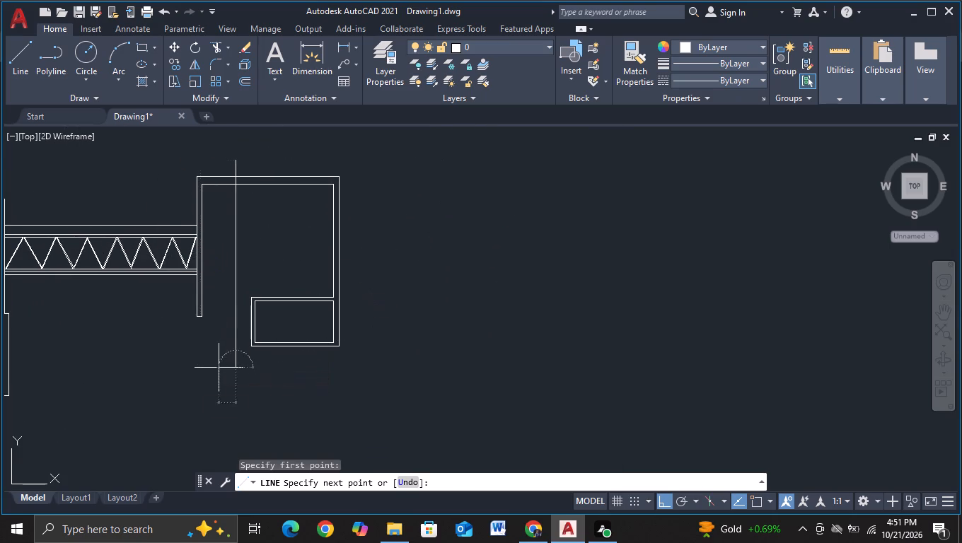
key(Escape)
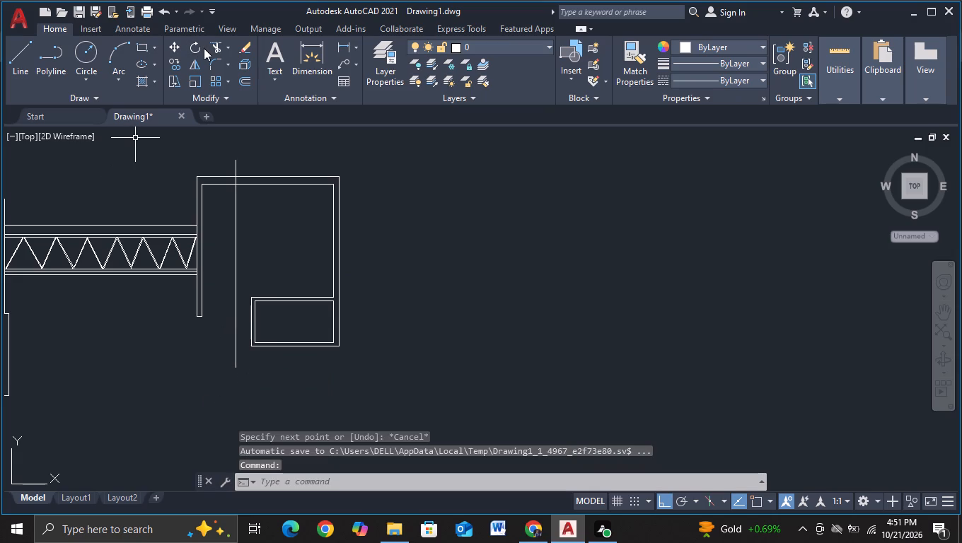
Trim the new vertical line above the frame's outer top line and between the double top lines.
click(210, 48)
scroll(235, 170, up, 1)
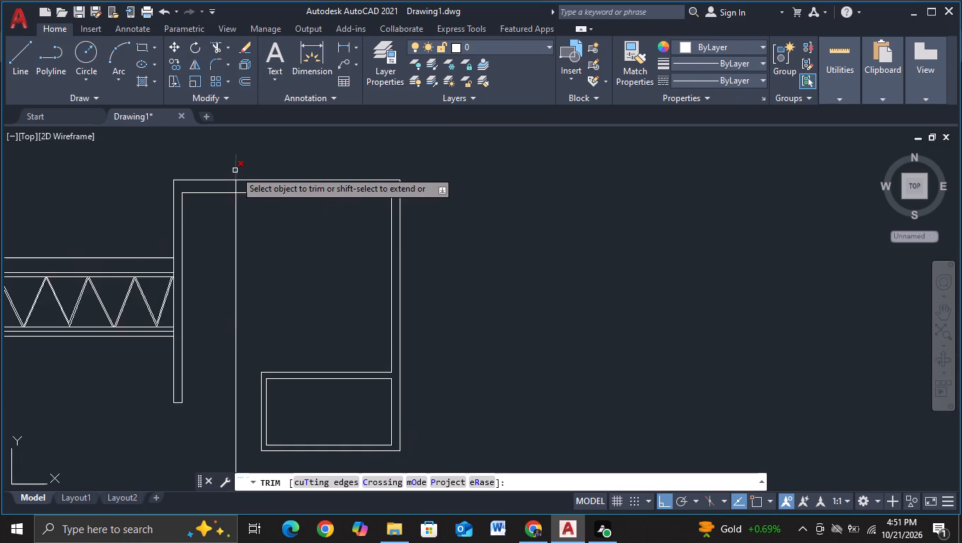
scroll(235, 170, up, 1)
click(235, 170)
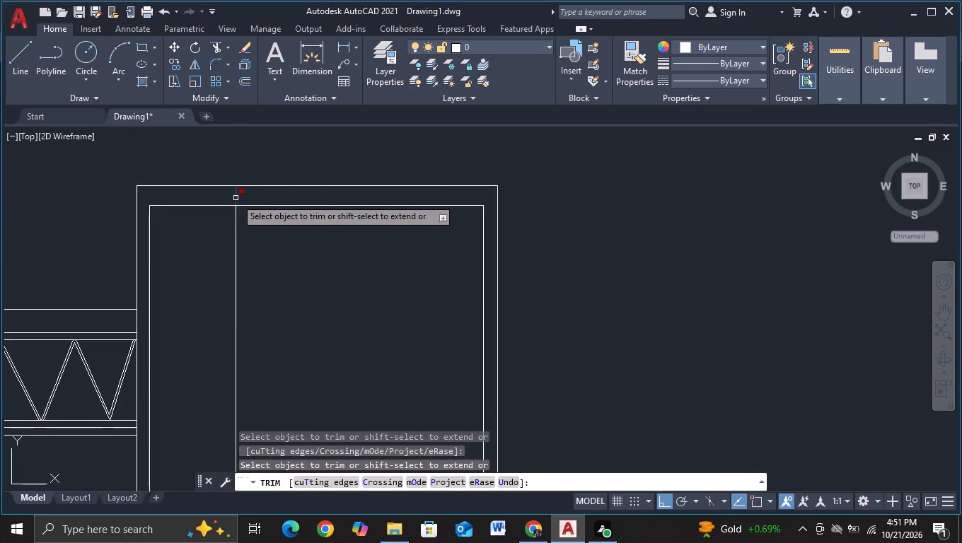
click(236, 198)
key(Escape)
Copy the vertical line three times toward the frame's far leg, at about 340, 620 and 850 units from the original.
scroll(239, 221, down, 2)
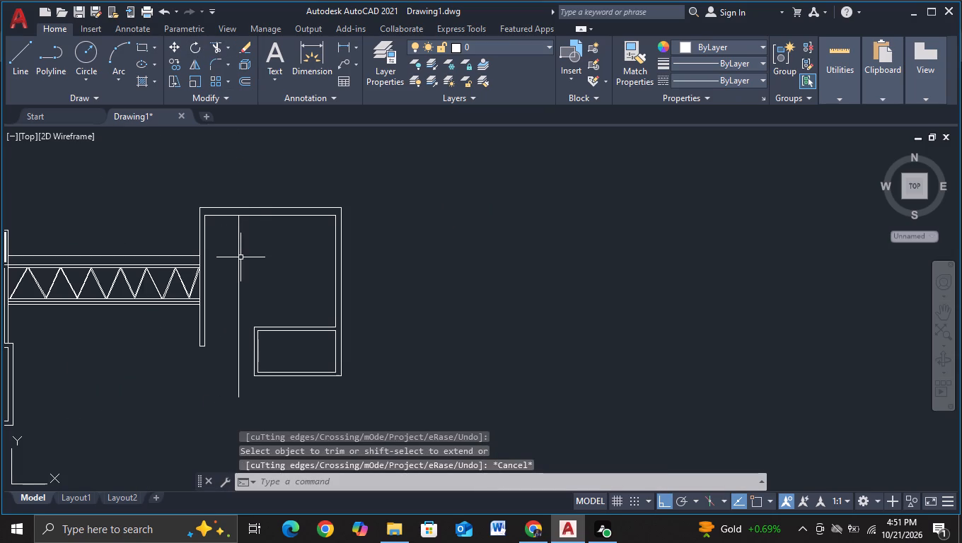
click(238, 261)
key(c)
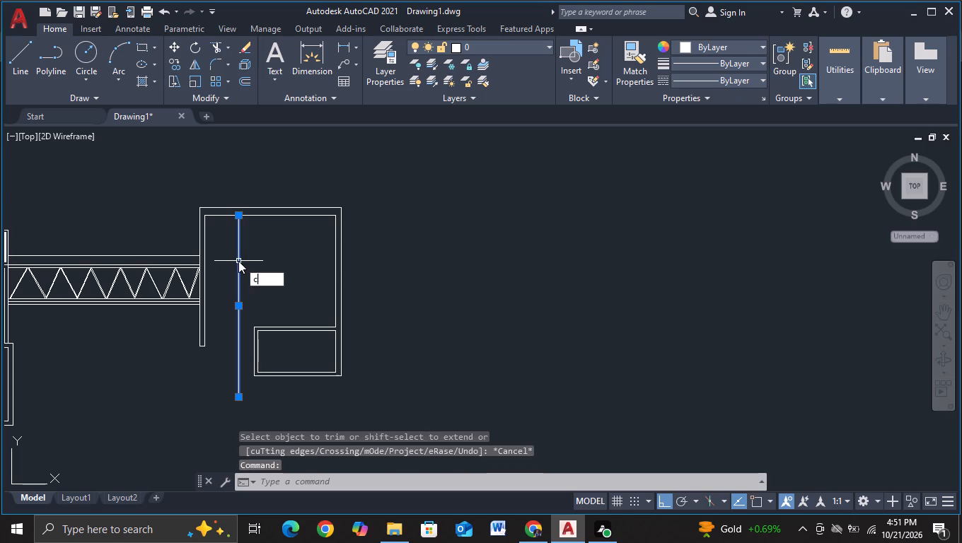
click(269, 303)
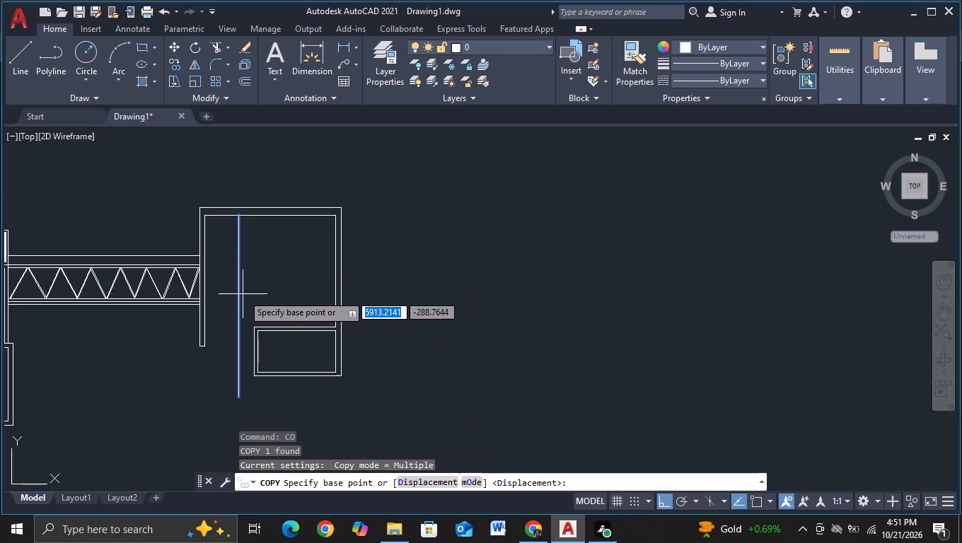
click(240, 293)
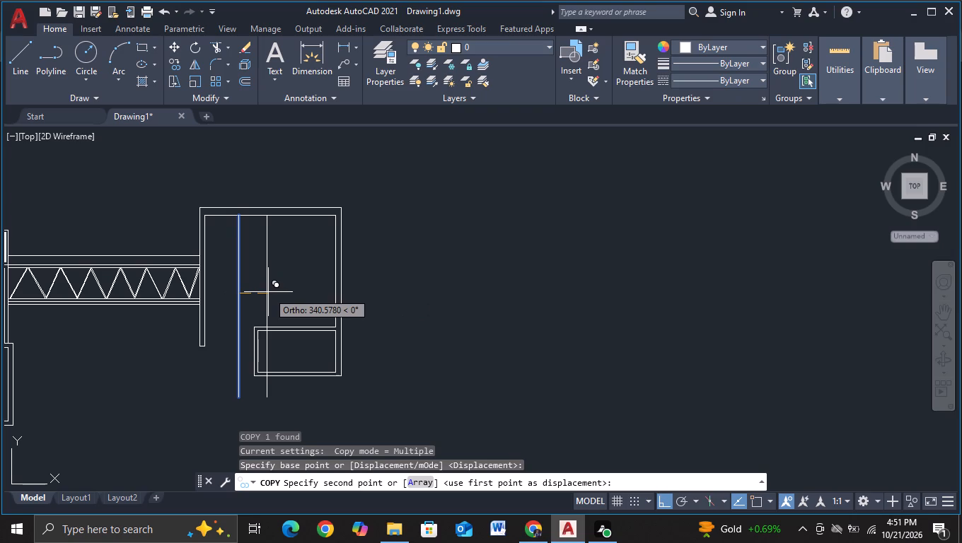
click(268, 292)
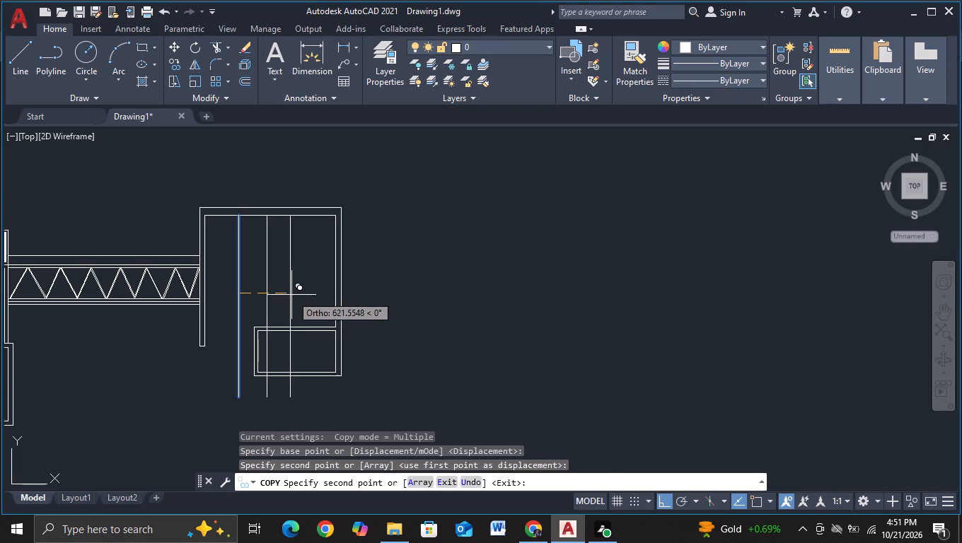
click(291, 295)
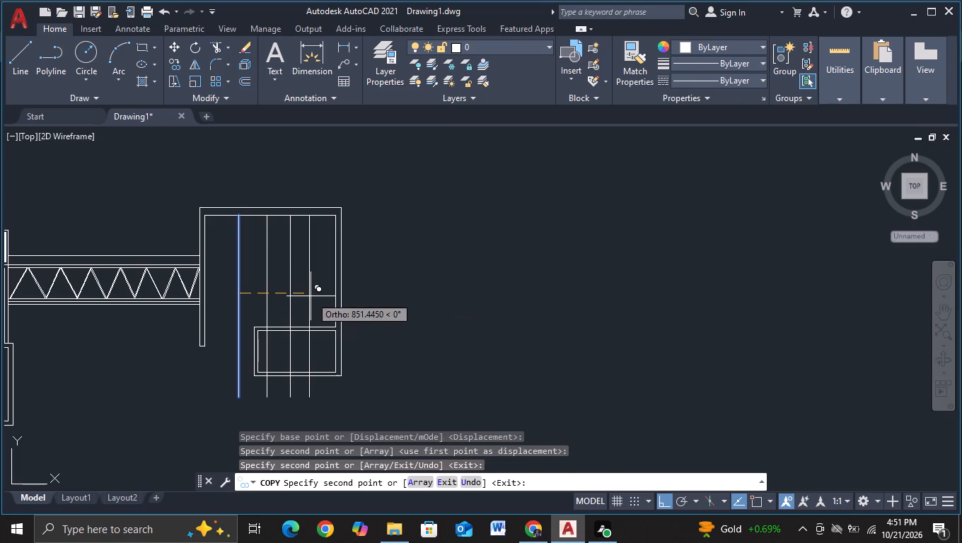
click(311, 296)
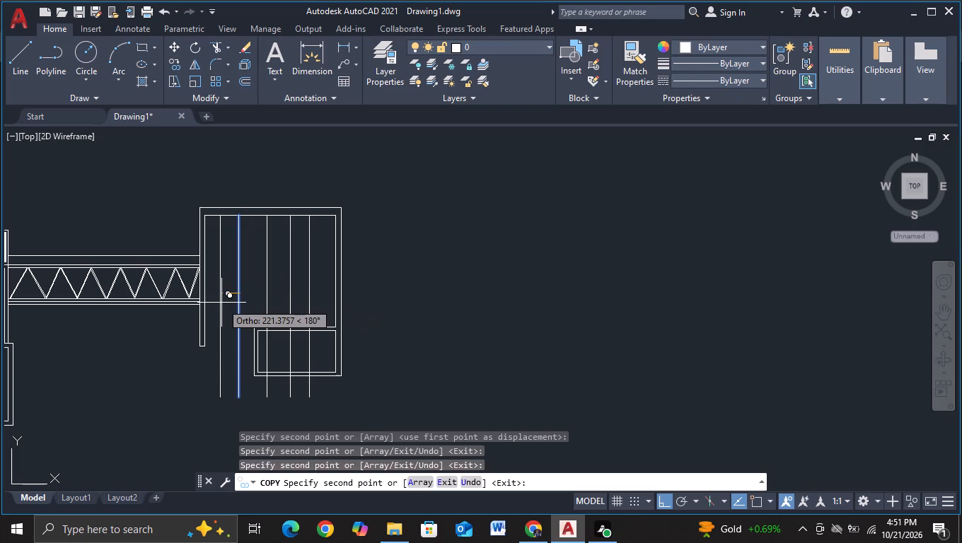
key(Escape)
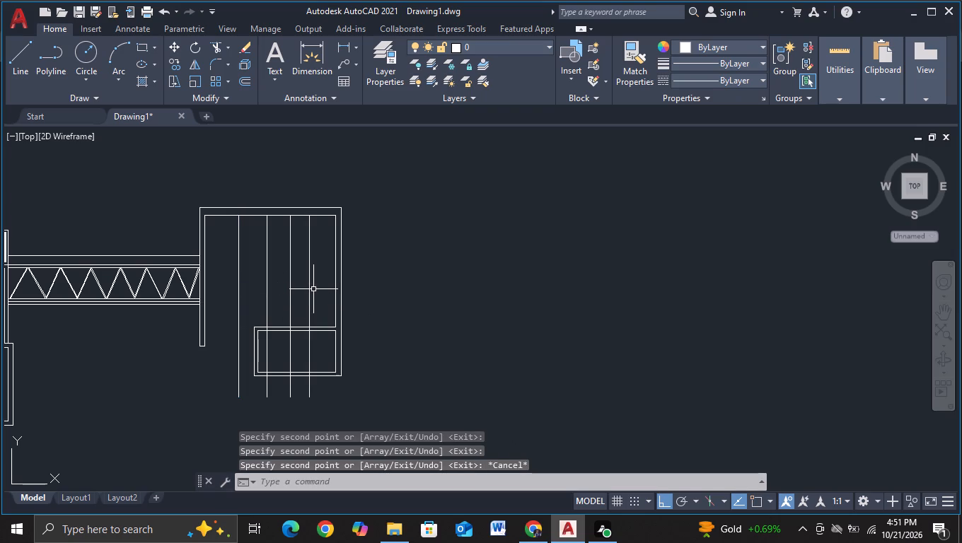
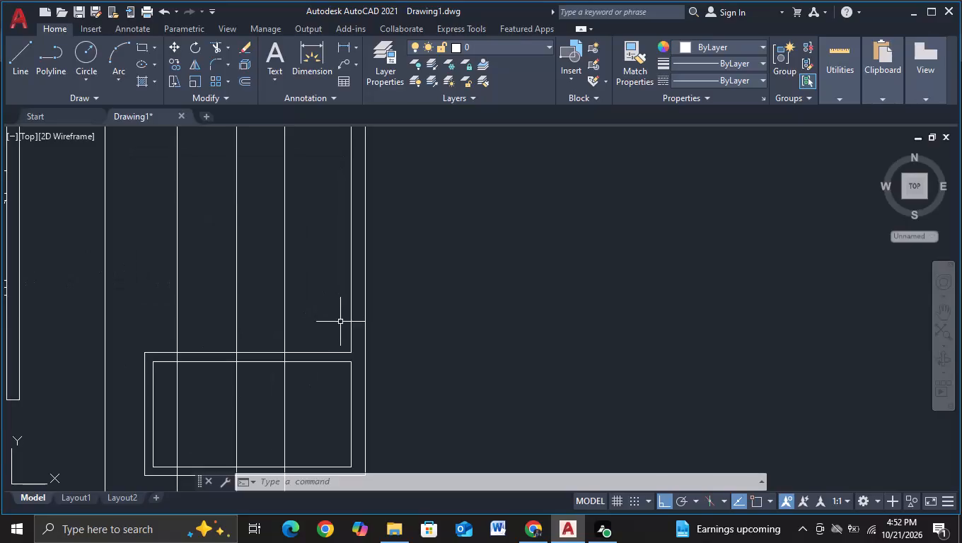
Trim the three vertical lines crossing the box, both inside it and between its double top lines.
middle_drag(340, 322, 332, 286)
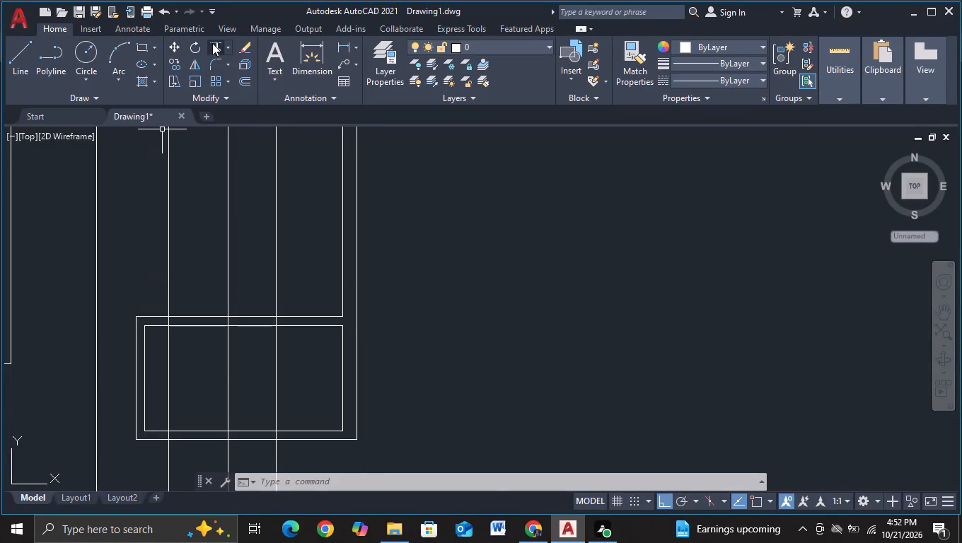
click(212, 43)
drag(159, 368, 340, 386)
scroll(247, 354, up, 2)
click(35, 267)
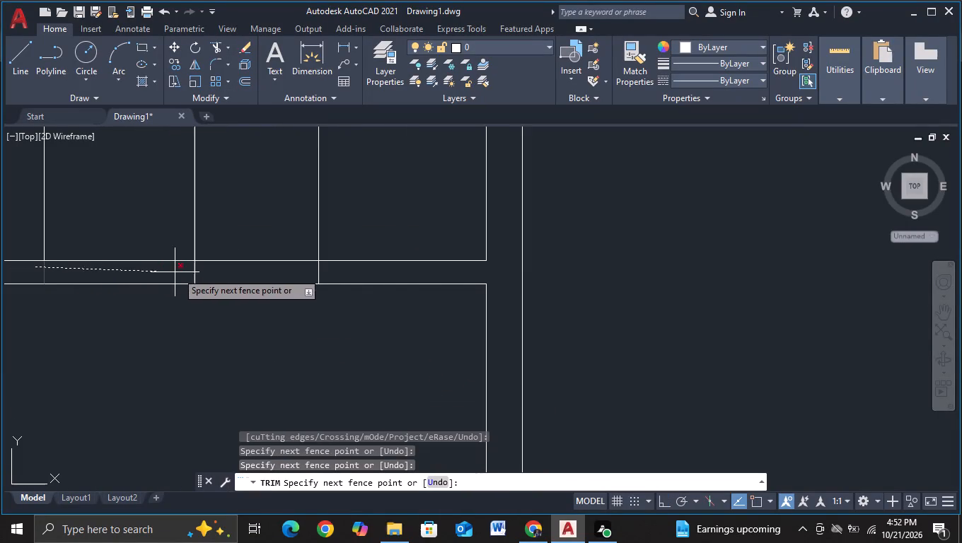
click(328, 271)
scroll(300, 321, down, 2)
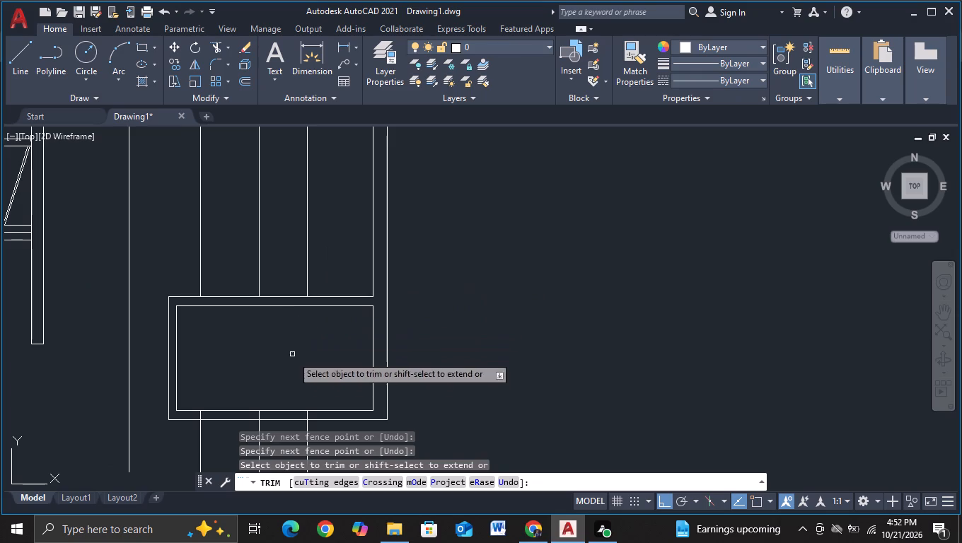
Trim the three vertical lines between the box's double bottom lines and remove their leftover pieces below the box.
middle_drag(291, 362, 367, 180)
scroll(347, 224, up, 2)
click(157, 250)
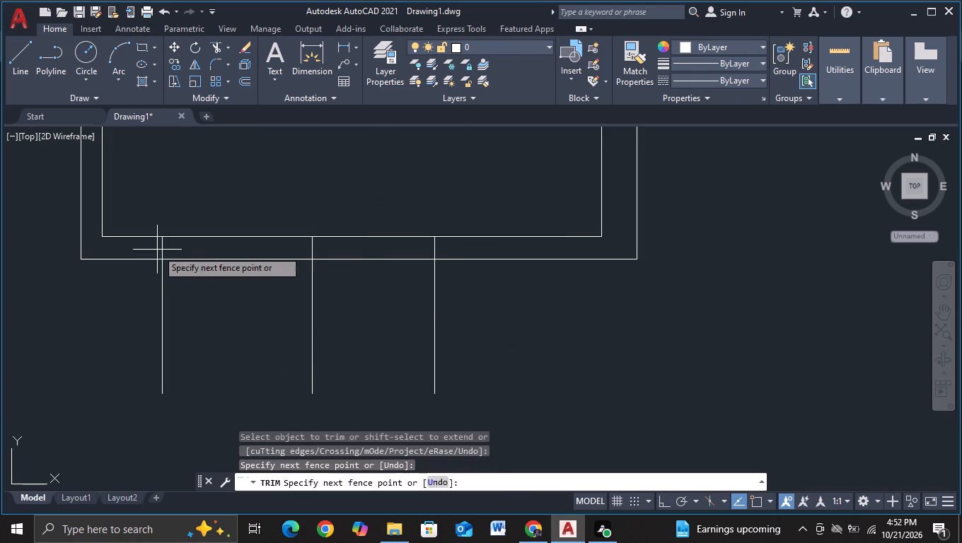
click(435, 248)
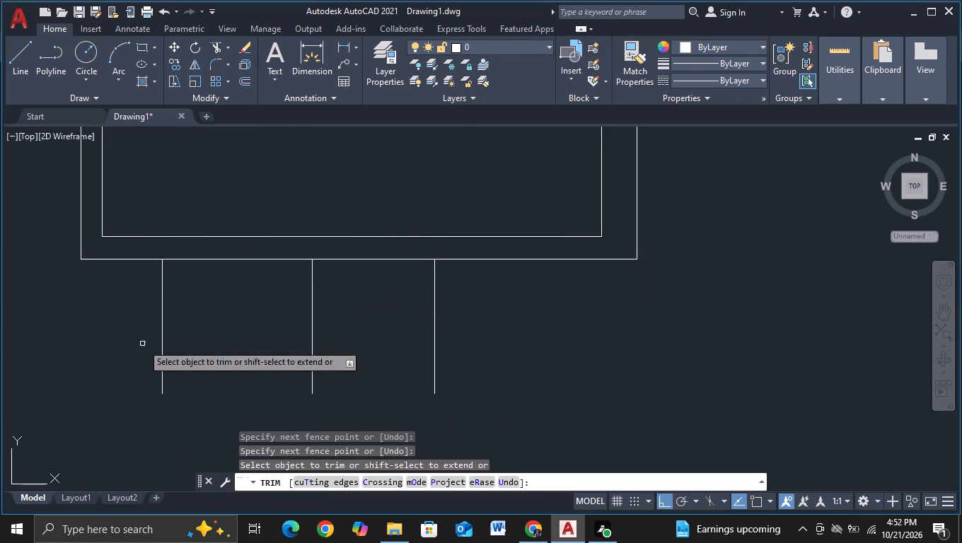
drag(112, 330, 245, 337)
drag(267, 331, 558, 303)
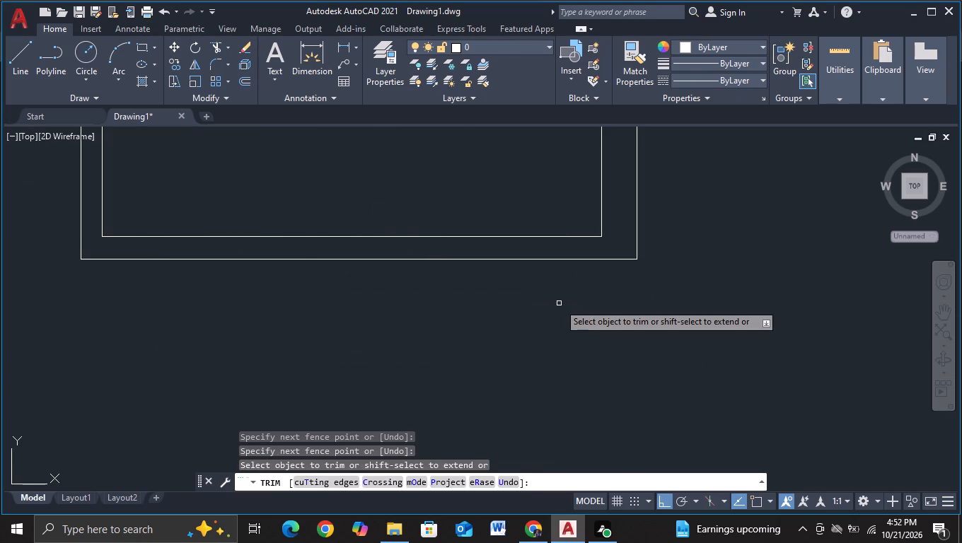
click(559, 303)
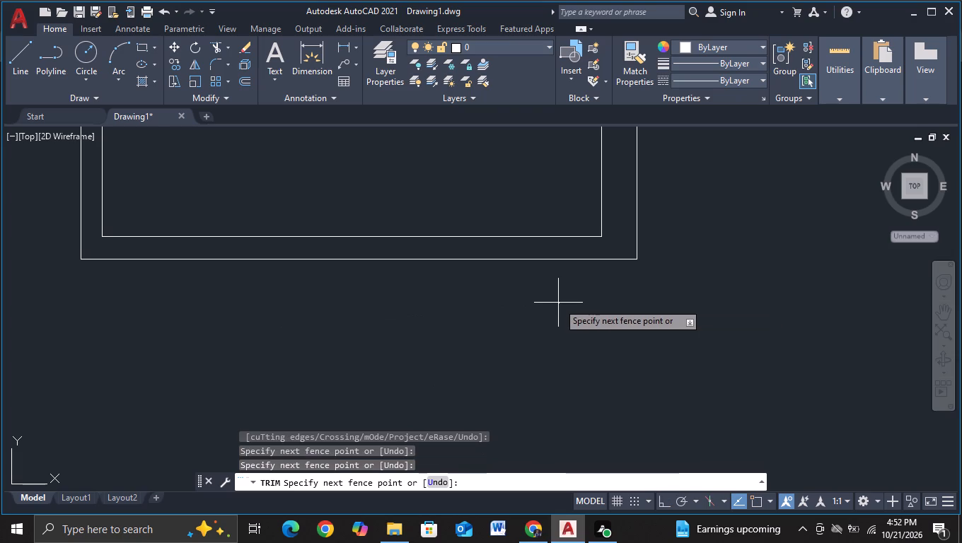
key(Escape)
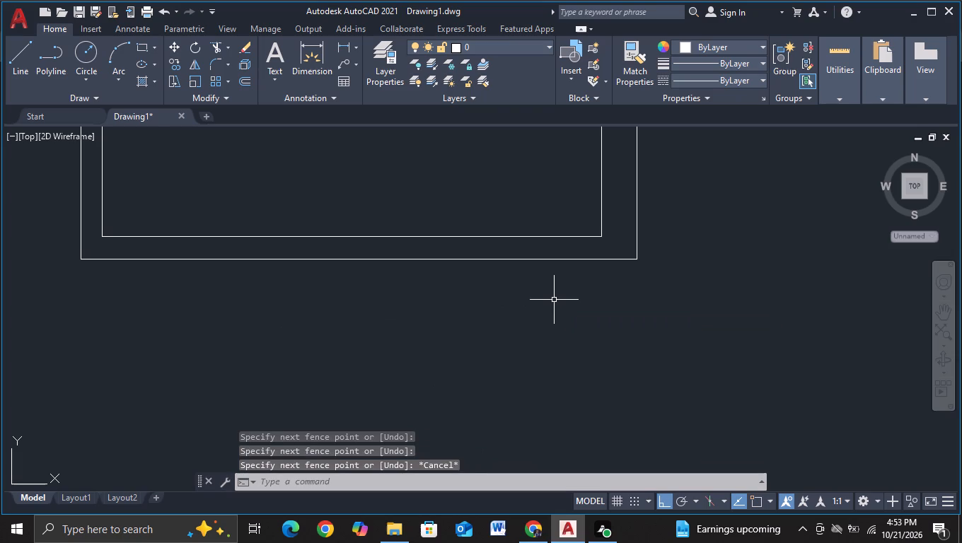
key(Escape)
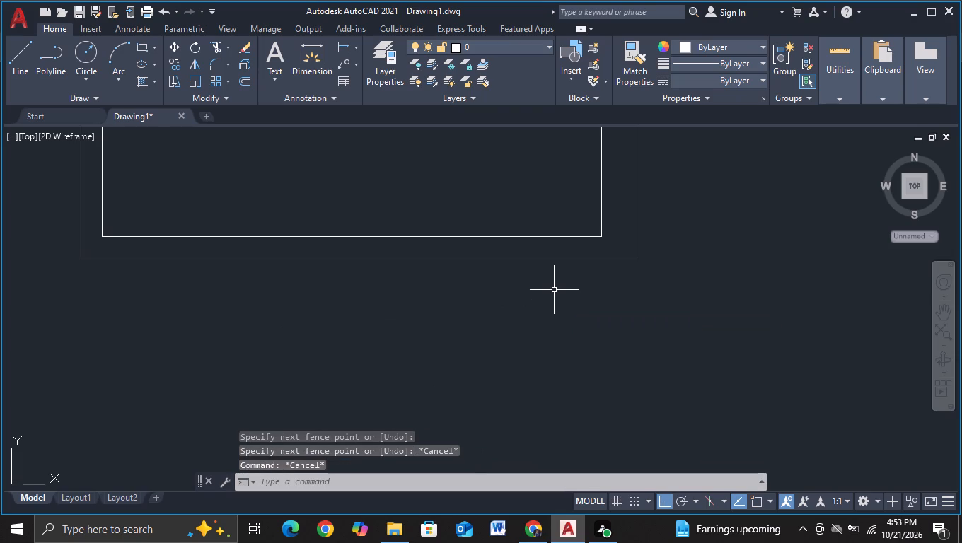
Draw a horizontal line from the box's outer top corner nearest the beam, across the frame's near leg to beyond it.
scroll(553, 289, down, 3)
middle_drag(488, 301, 450, 376)
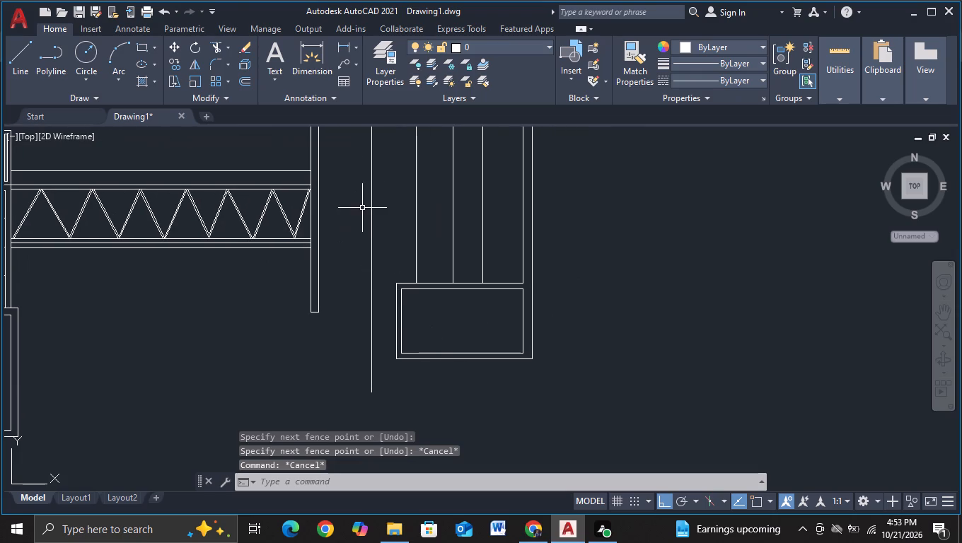
click(13, 85)
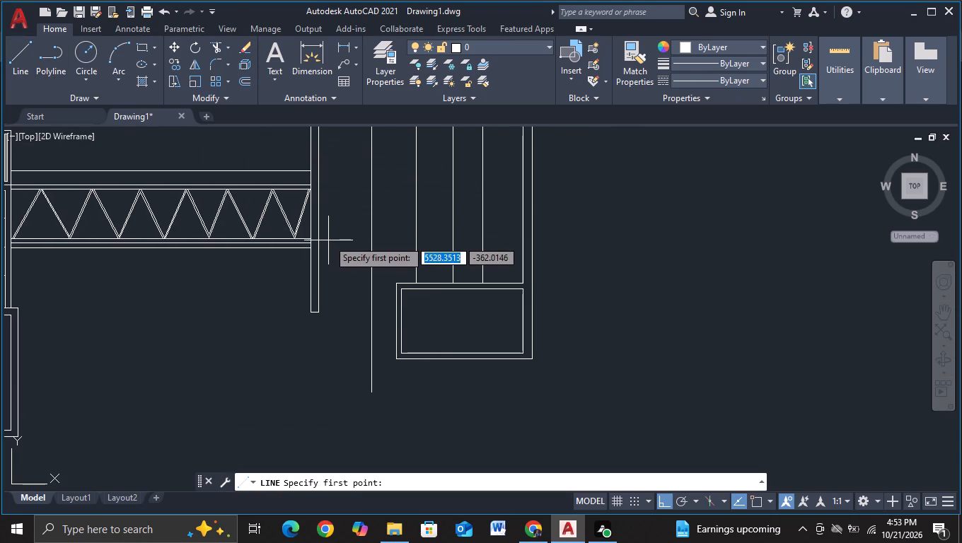
key(F3)
click(400, 284)
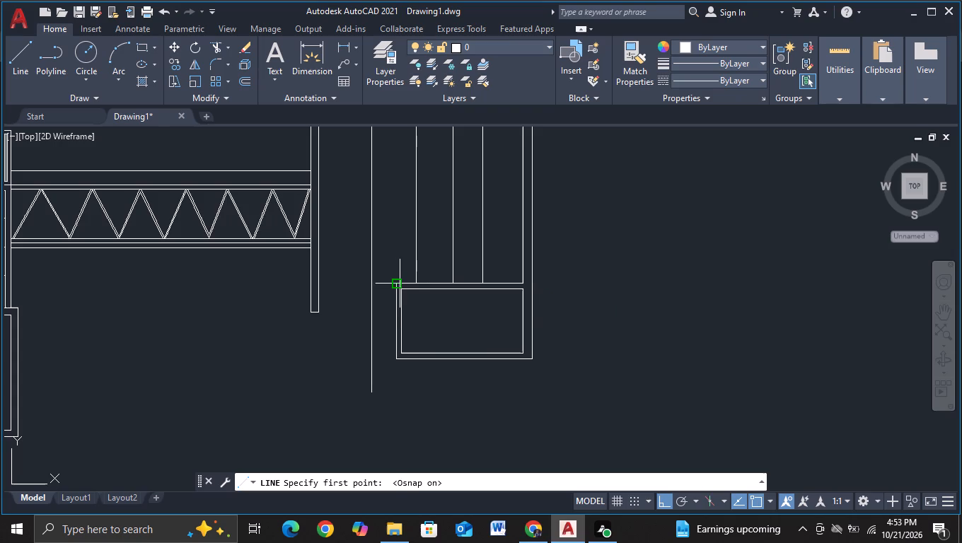
click(266, 279)
key(Escape)
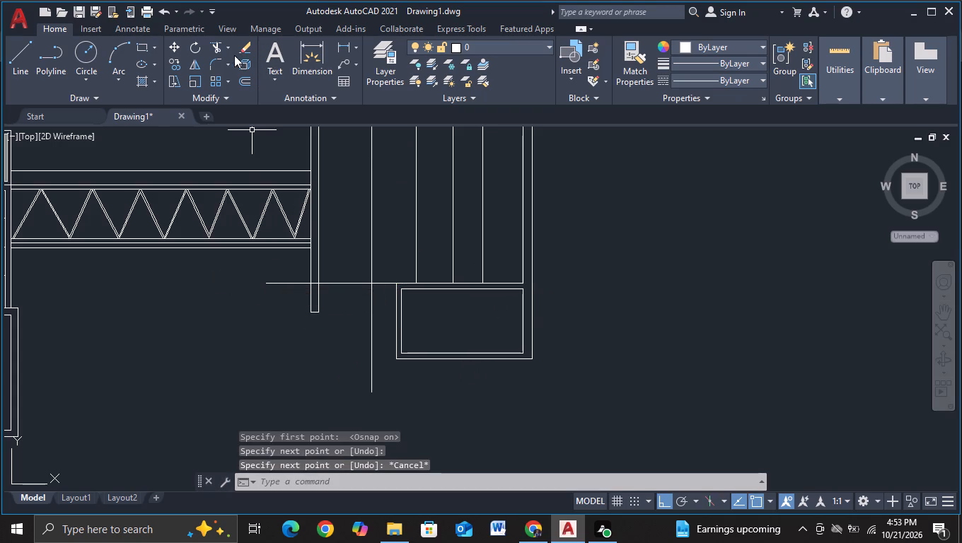
Trim the remaining vertical line below the new horizontal line, and the horizontal line inside and beyond the frame's near leg.
click(211, 50)
drag(359, 322, 385, 317)
scroll(301, 290, up, 2)
drag(279, 257, 276, 299)
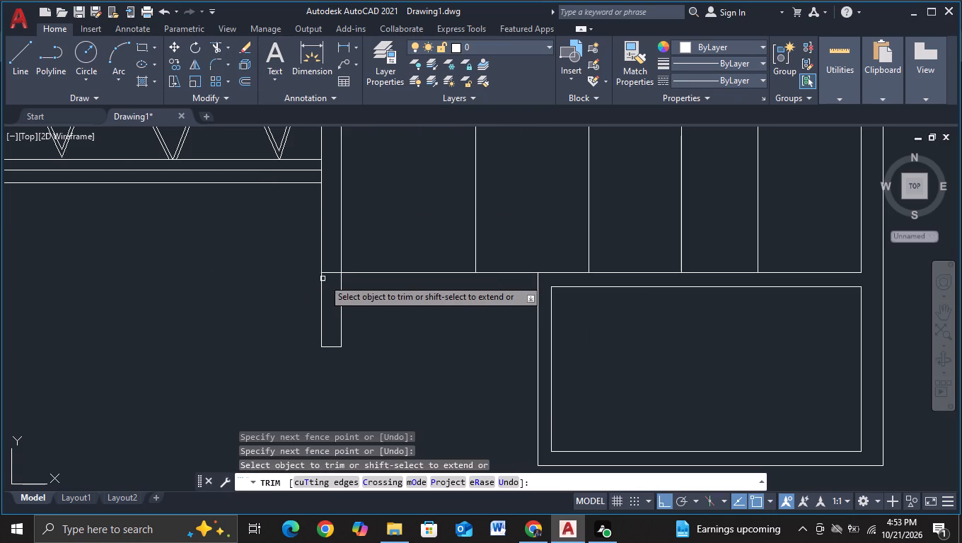
click(331, 274)
scroll(404, 303, down, 2)
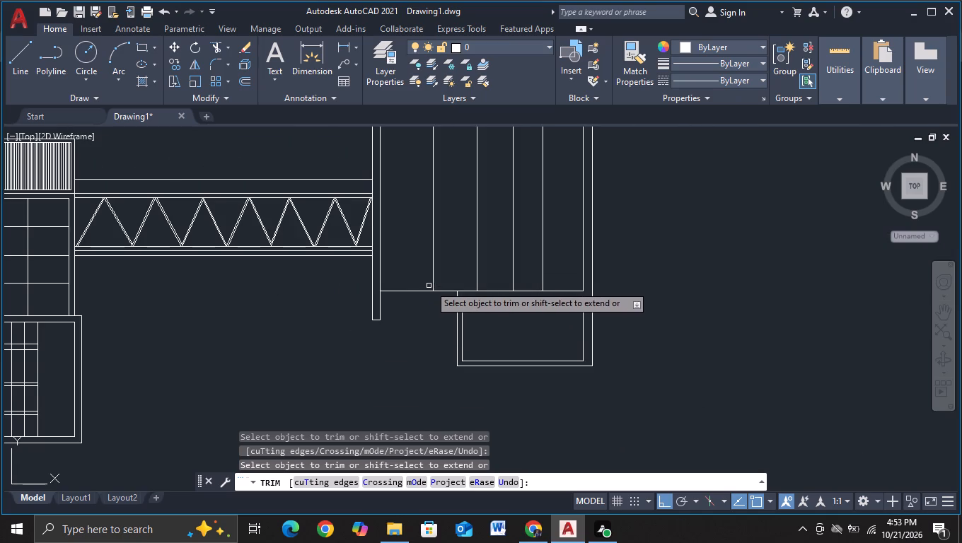
key(Escape)
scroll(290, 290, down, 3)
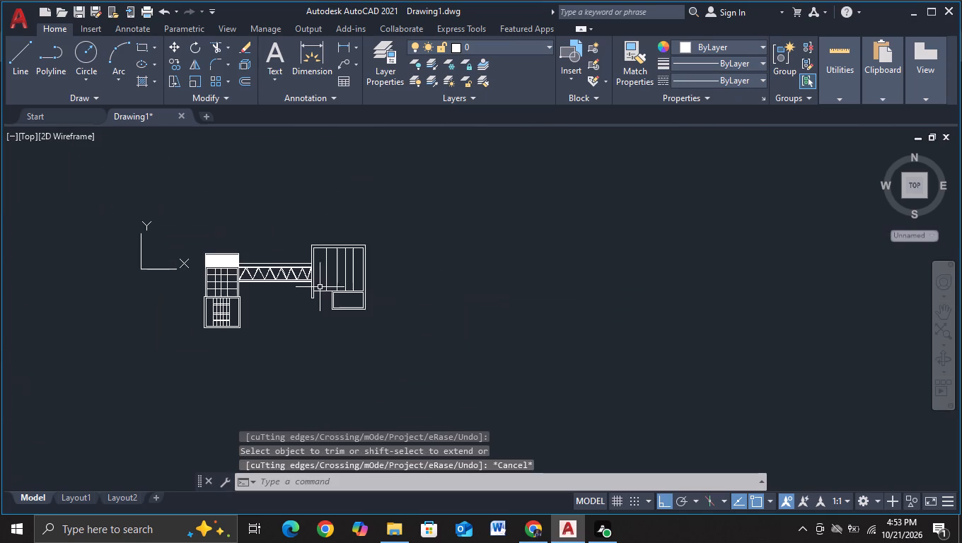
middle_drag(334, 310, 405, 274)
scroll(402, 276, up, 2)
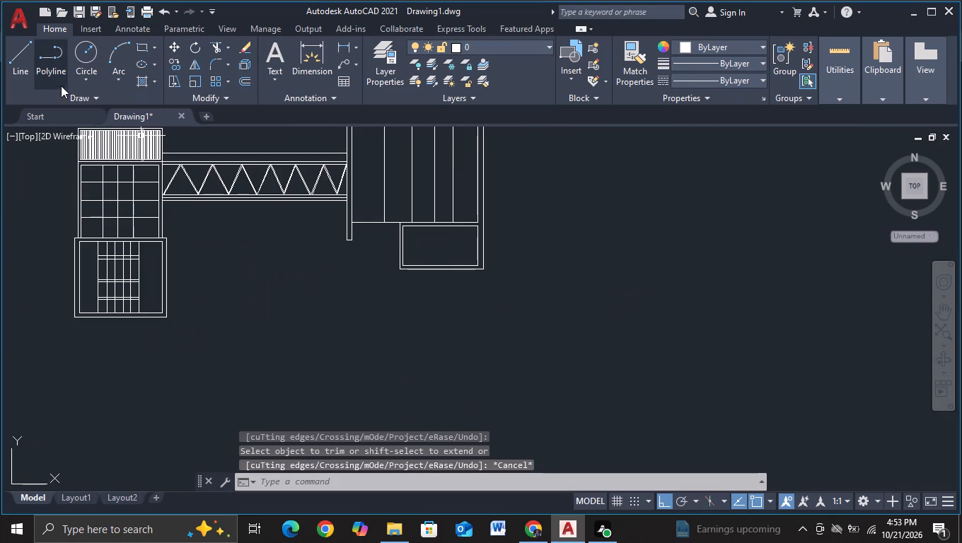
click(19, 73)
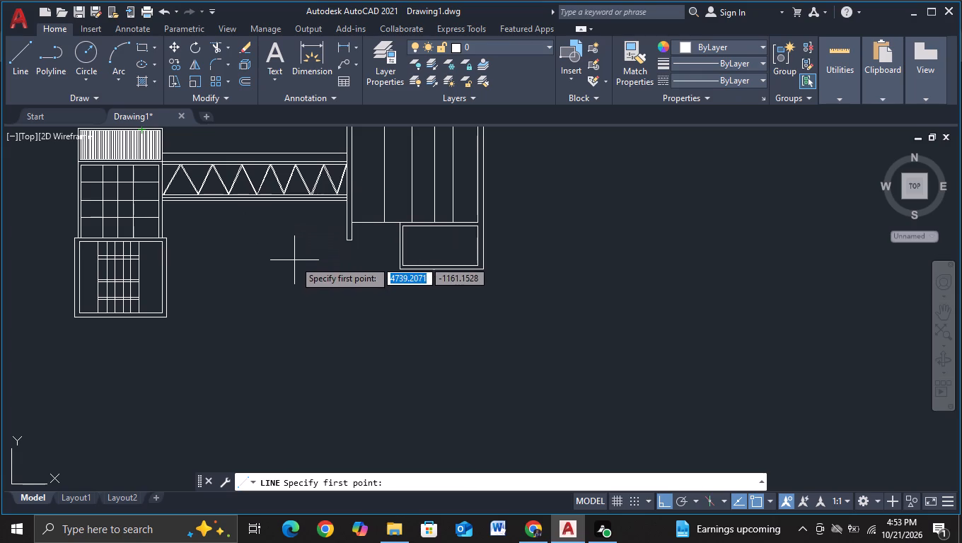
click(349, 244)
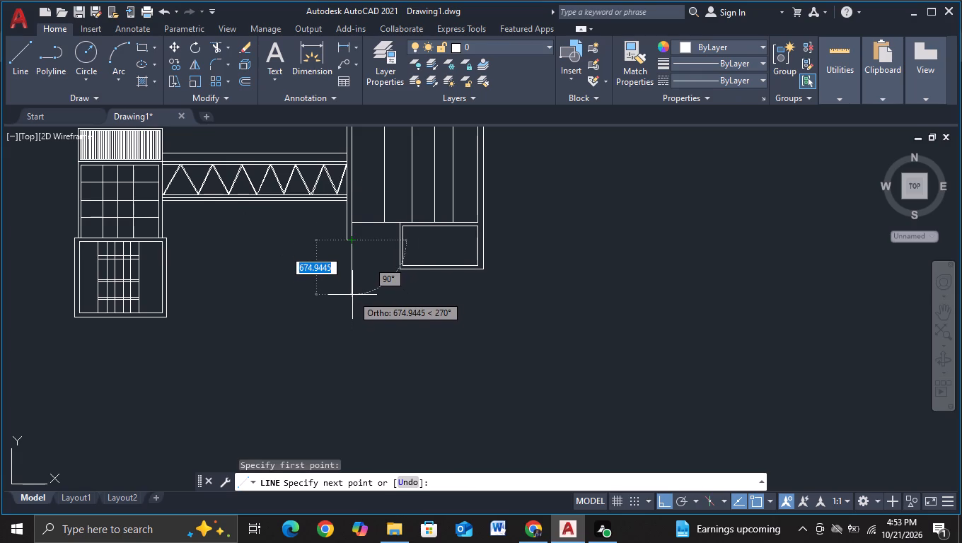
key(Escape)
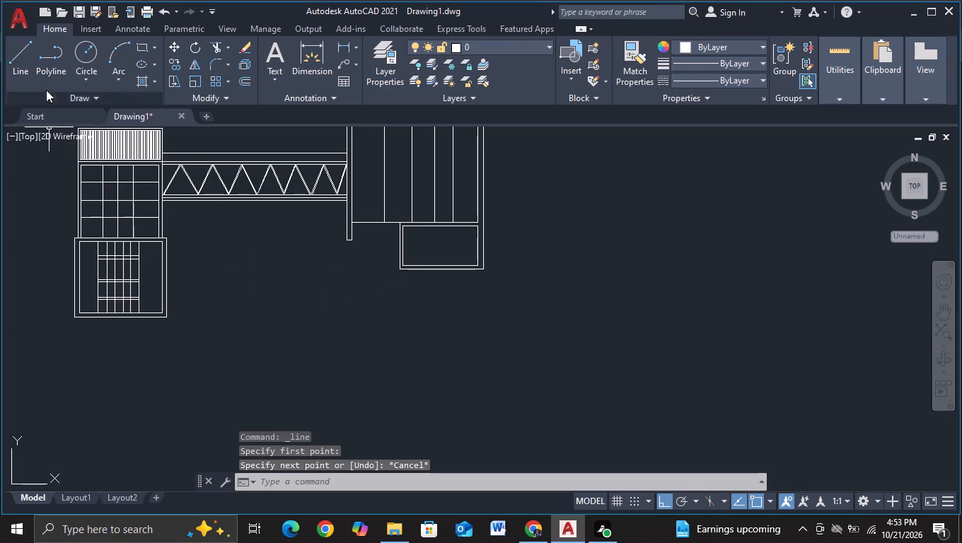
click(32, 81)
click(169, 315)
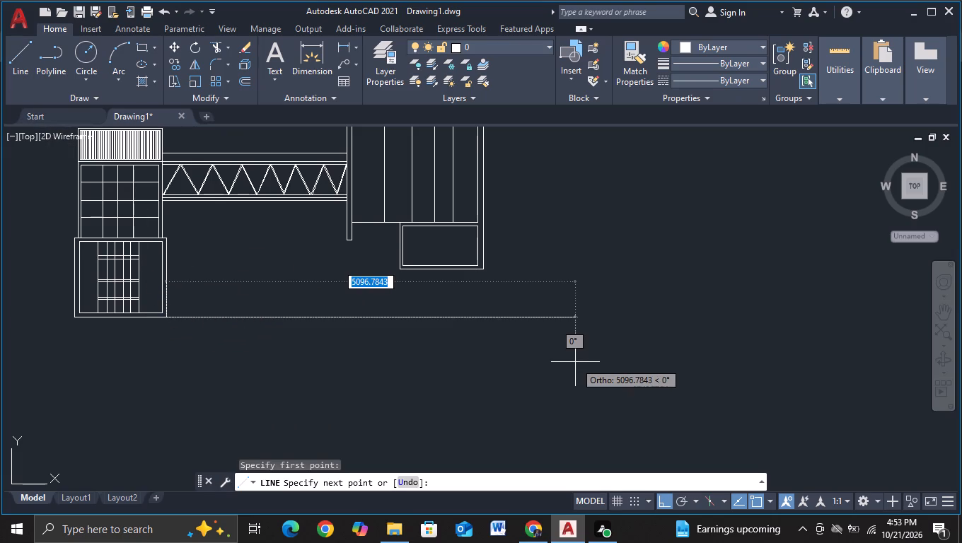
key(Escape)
Move the UCS origin far away from the drawing, out beyond the tower's side opposite the beam.
scroll(584, 368, down, 2)
middle_drag(479, 367, 494, 301)
scroll(481, 266, up, 1)
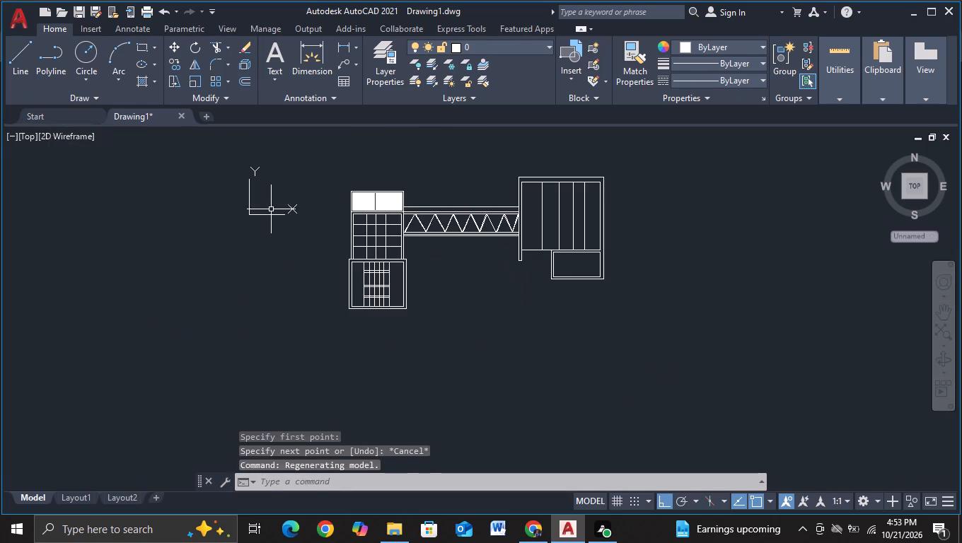
click(248, 216)
scroll(320, 241, up, 1)
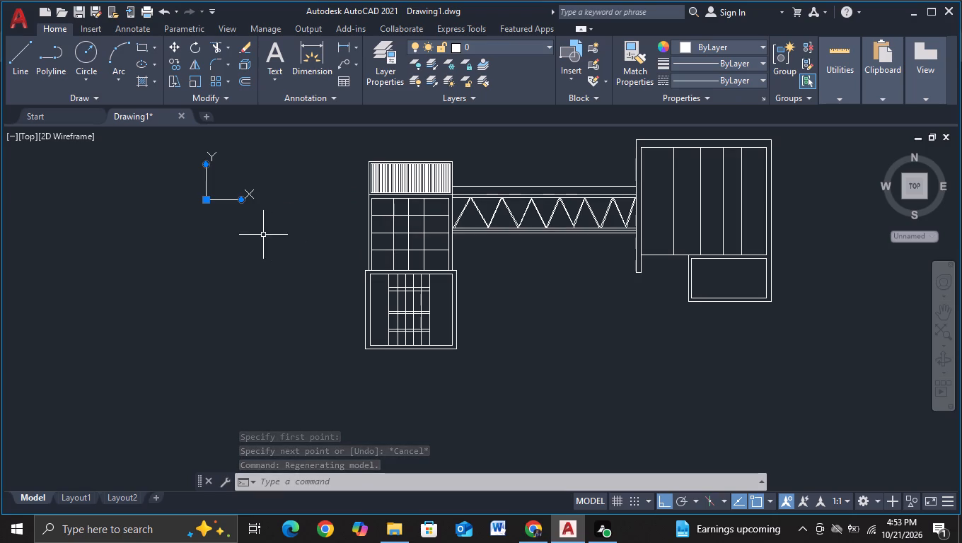
scroll(238, 201, up, 2)
scroll(256, 206, down, 2)
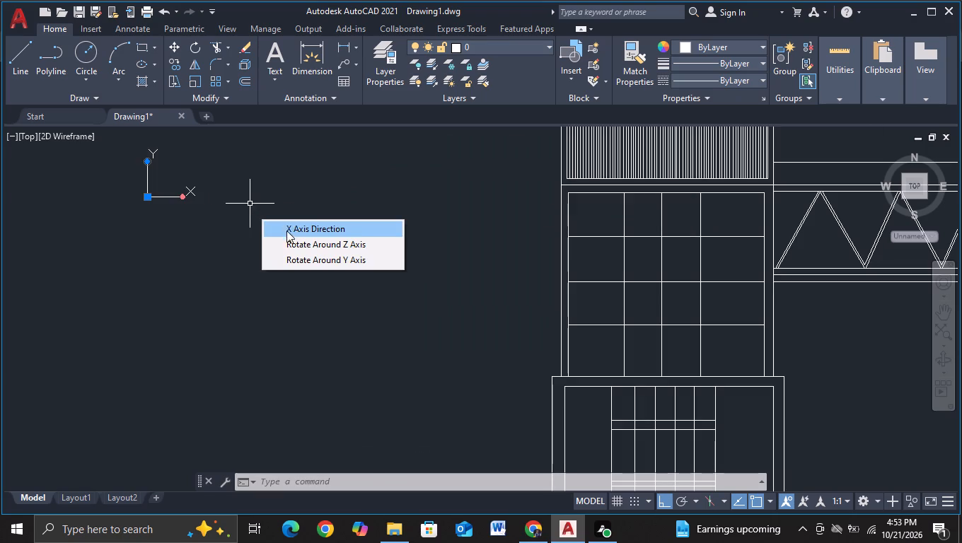
key(Escape)
key(Escape)
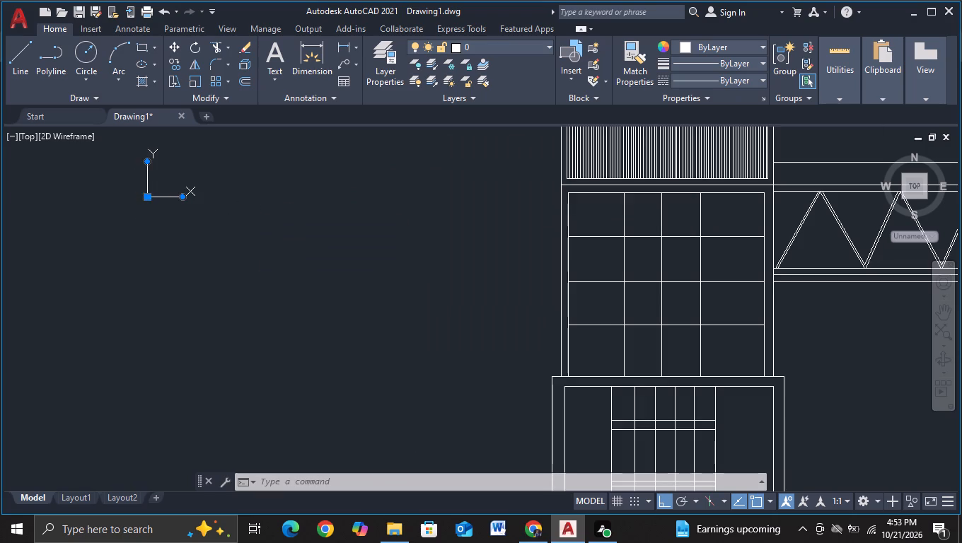
click(146, 197)
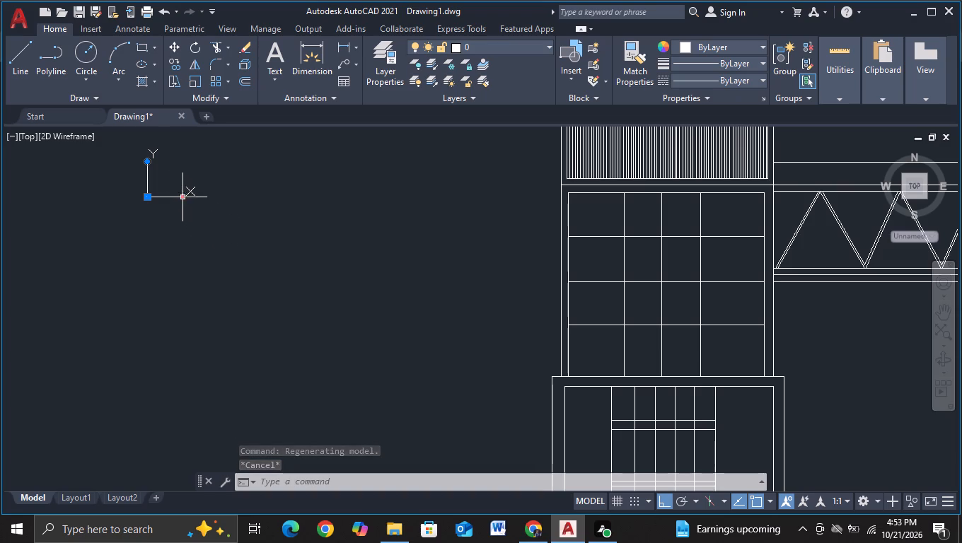
click(151, 198)
click(144, 197)
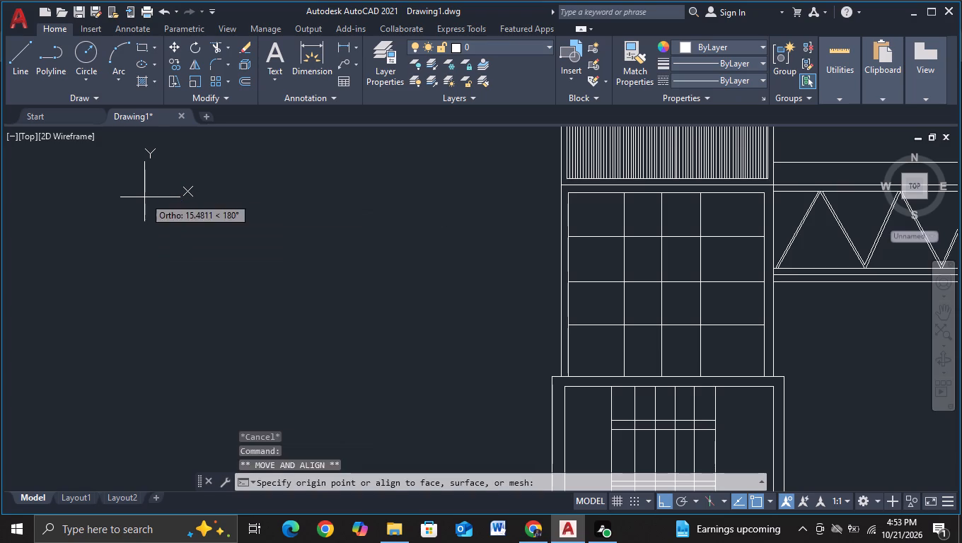
click(144, 197)
drag(144, 197, 87, 199)
scroll(87, 199, down, 3)
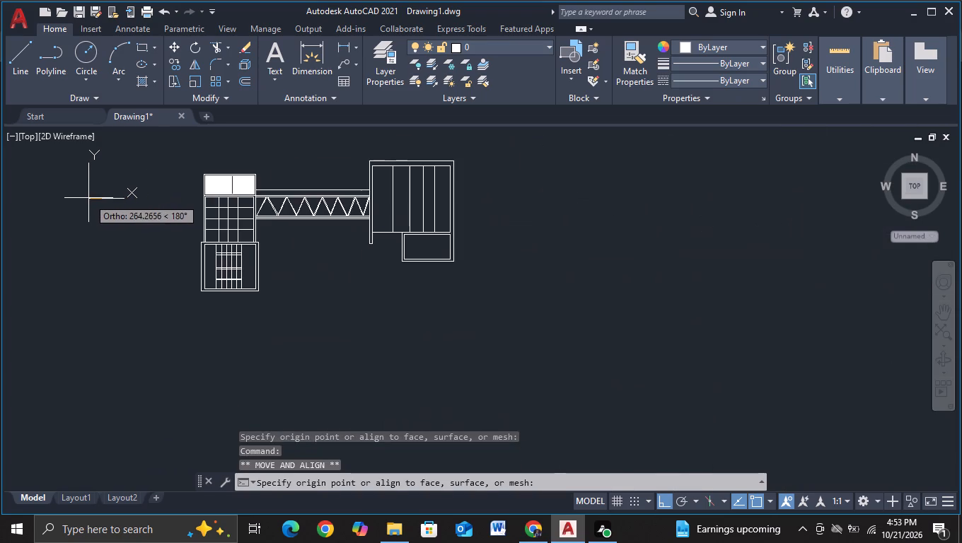
middle_drag(88, 198, 961, 486)
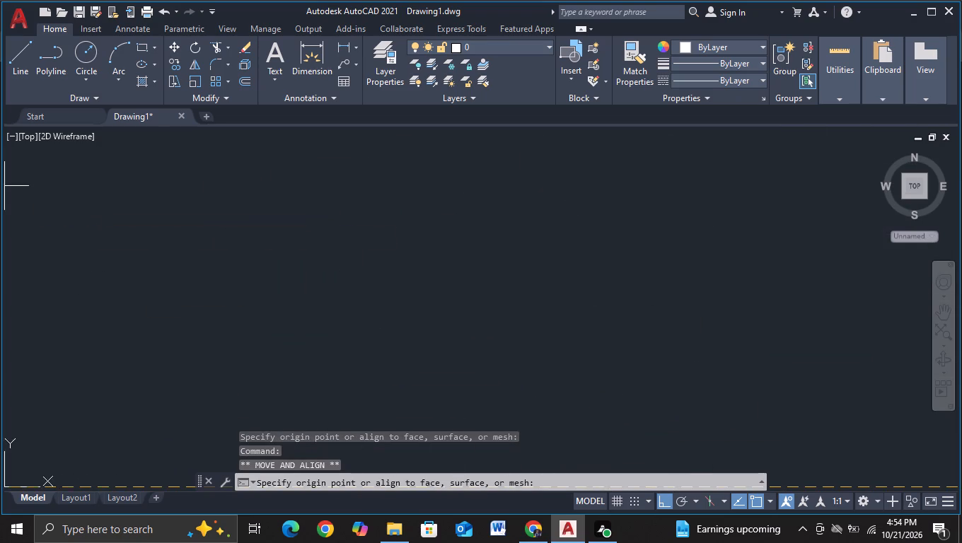
click(63, 220)
scroll(83, 227, down, 4)
scroll(287, 303, up, 3)
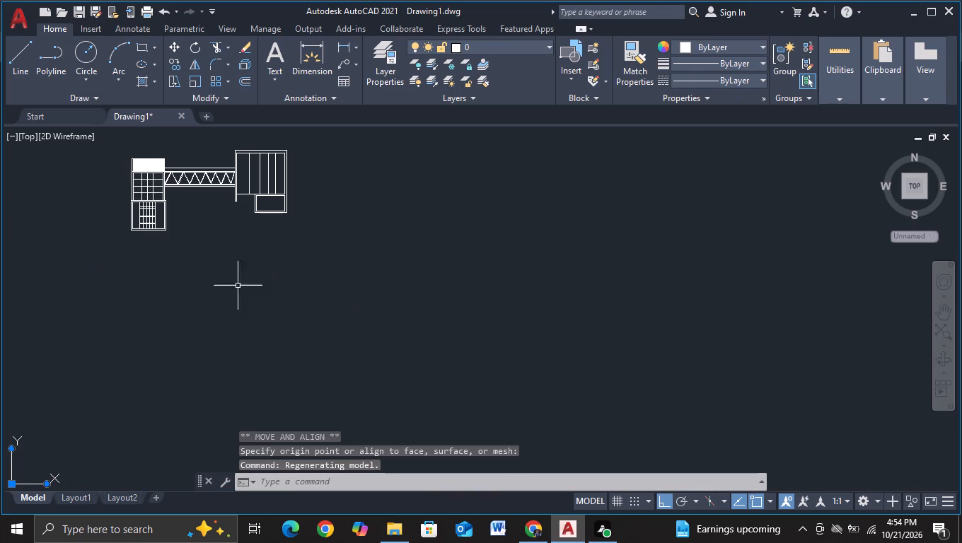
Scale the whole three-part tower up freehand to roughly 1.25 times its size, based where its lower block's top meets the beam side.
middle_drag(193, 252, 461, 322)
scroll(388, 254, up, 3)
scroll(392, 190, down, 2)
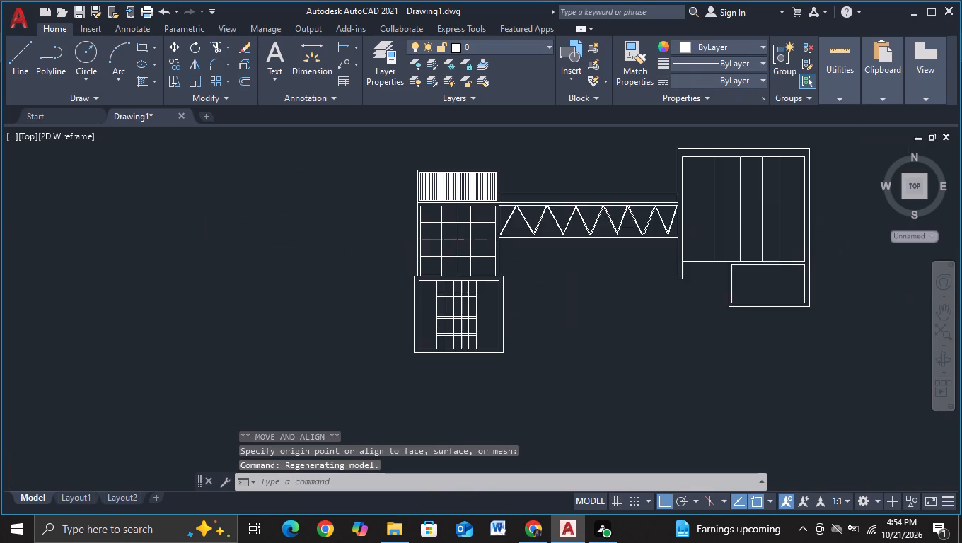
middle_drag(391, 186, 356, 173)
click(356, 147)
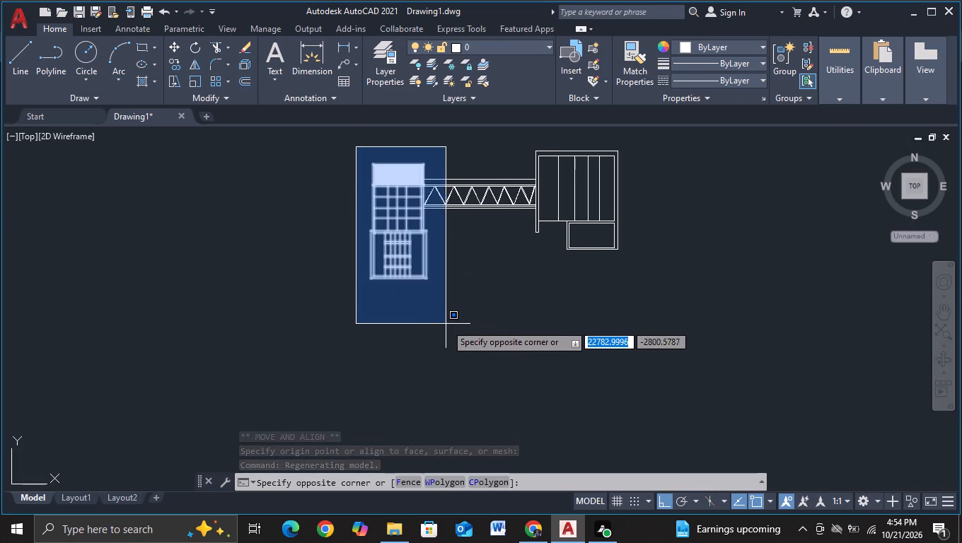
scroll(434, 323, up, 2)
middle_drag(415, 312, 371, 469)
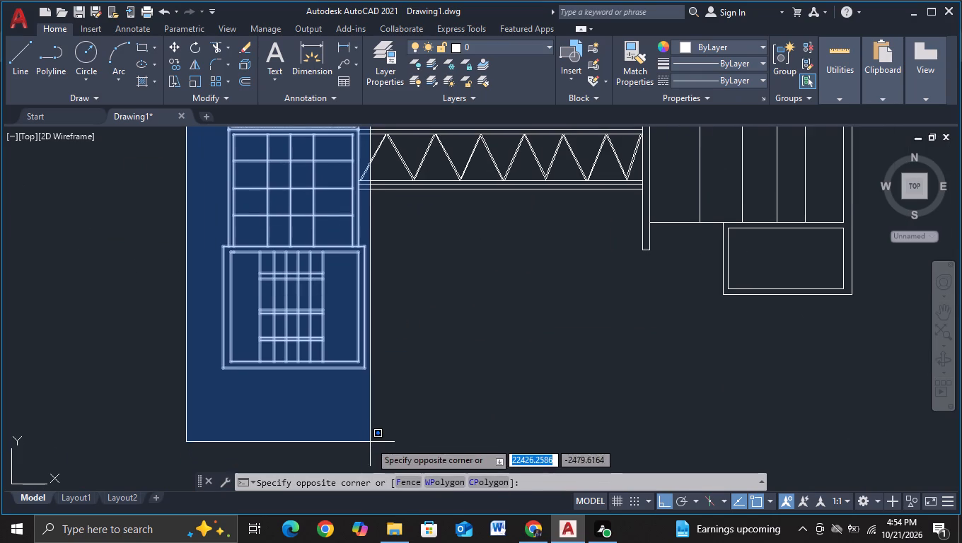
click(376, 428)
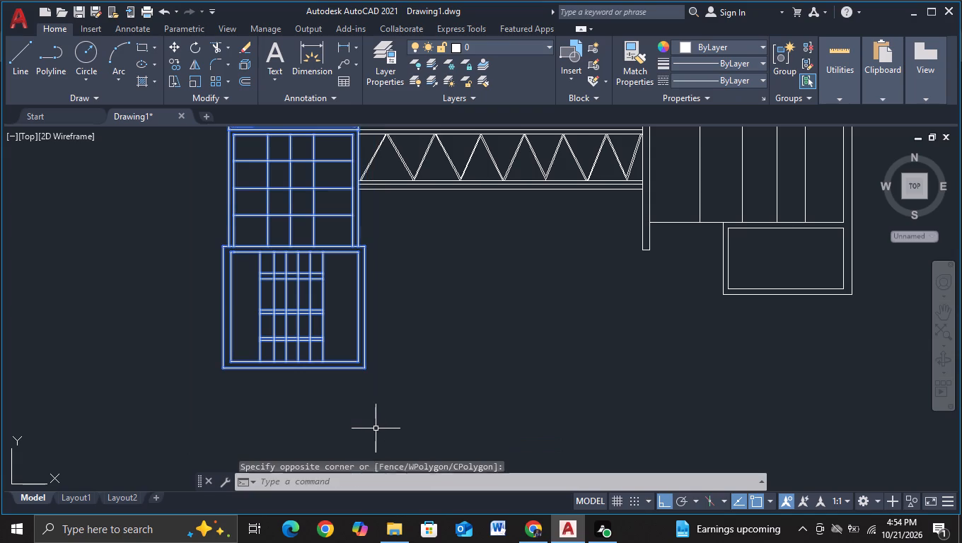
key(s)
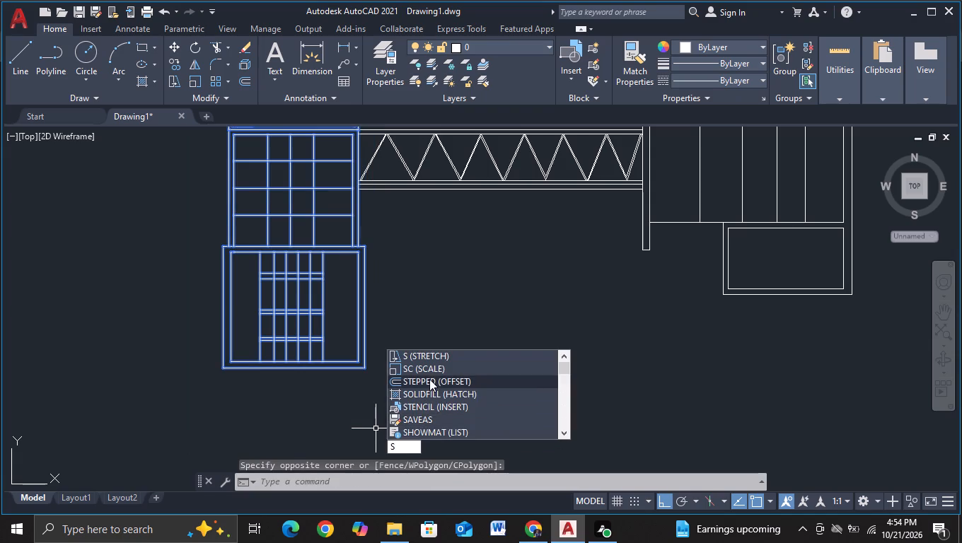
click(429, 372)
click(355, 307)
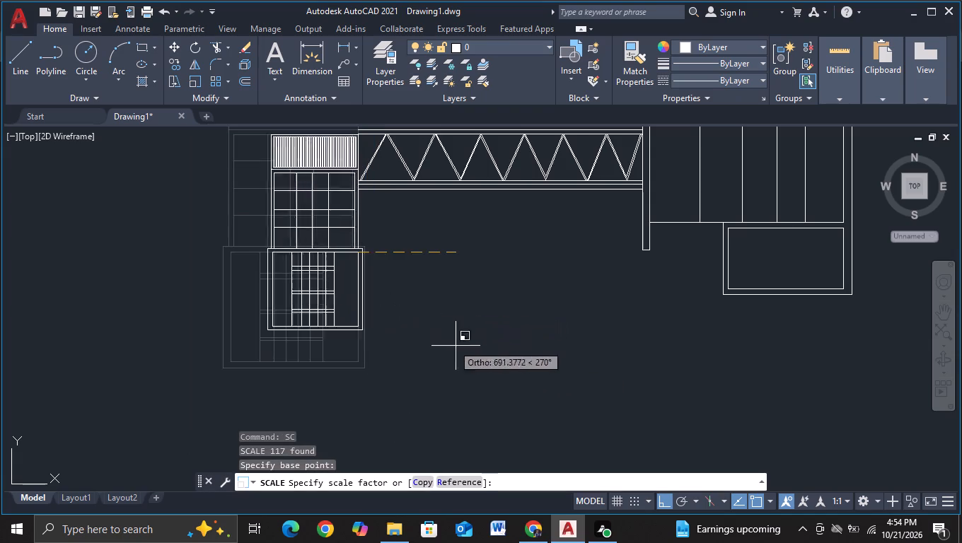
scroll(502, 367, down, 2)
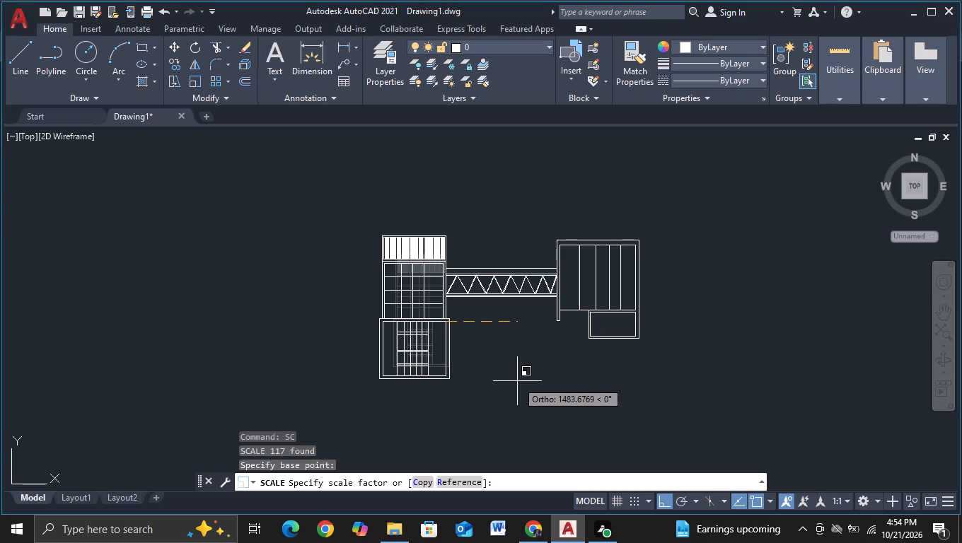
click(517, 381)
Examine the enlarged tower's proportions against the zigzag beam and the frame.
scroll(517, 381, up, 2)
middle_drag(429, 293, 425, 390)
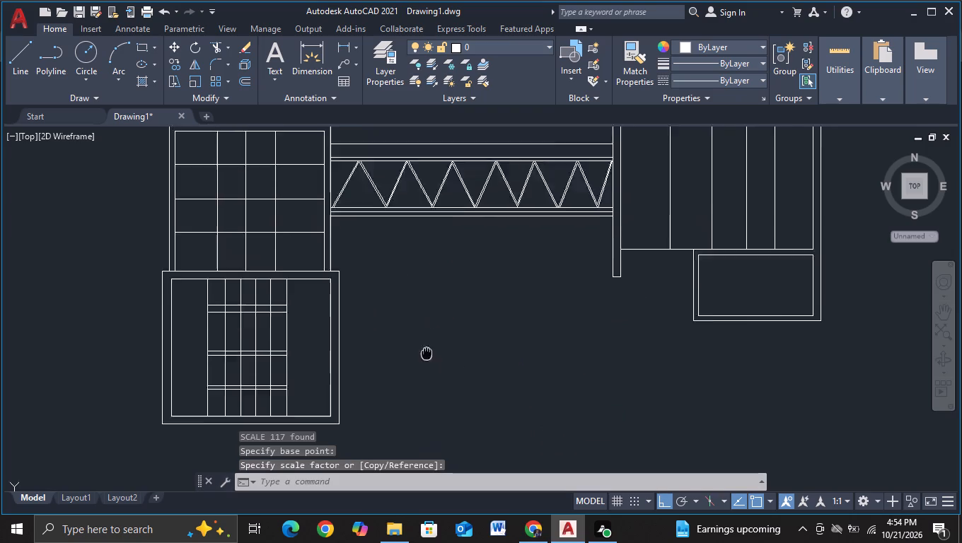
middle_drag(425, 390, 424, 409)
scroll(348, 298, up, 1)
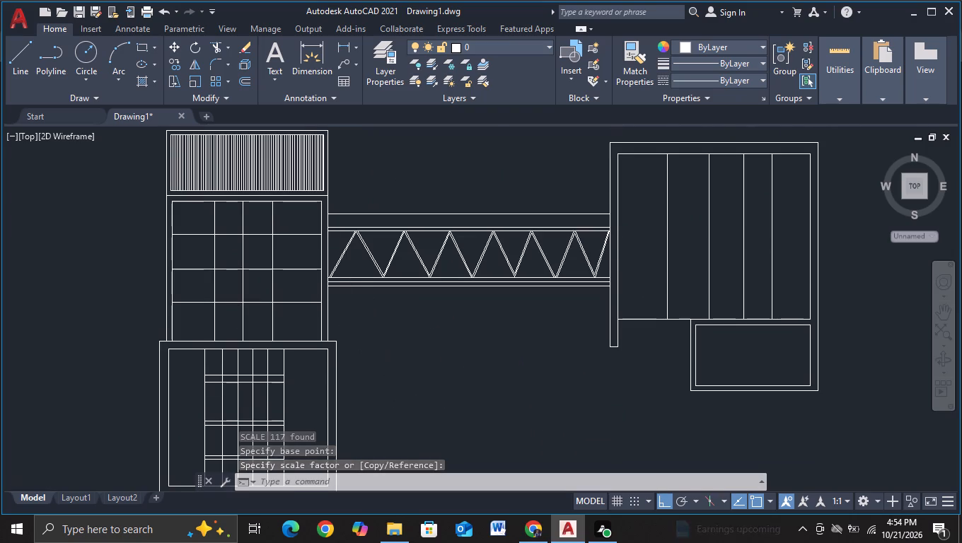
scroll(348, 298, up, 1)
scroll(348, 298, down, 3)
middle_drag(411, 341, 314, 306)
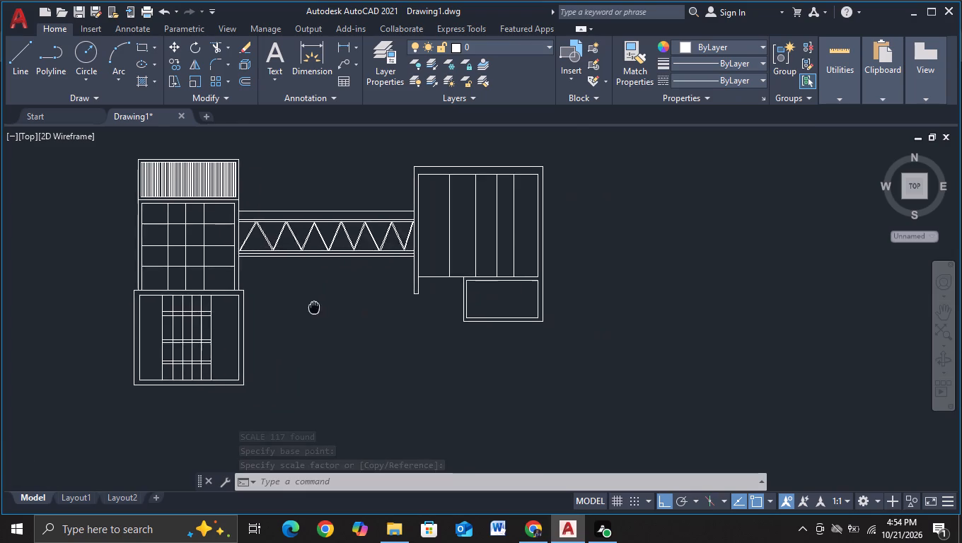
scroll(365, 305, up, 2)
middle_drag(390, 320, 379, 361)
scroll(383, 357, down, 3)
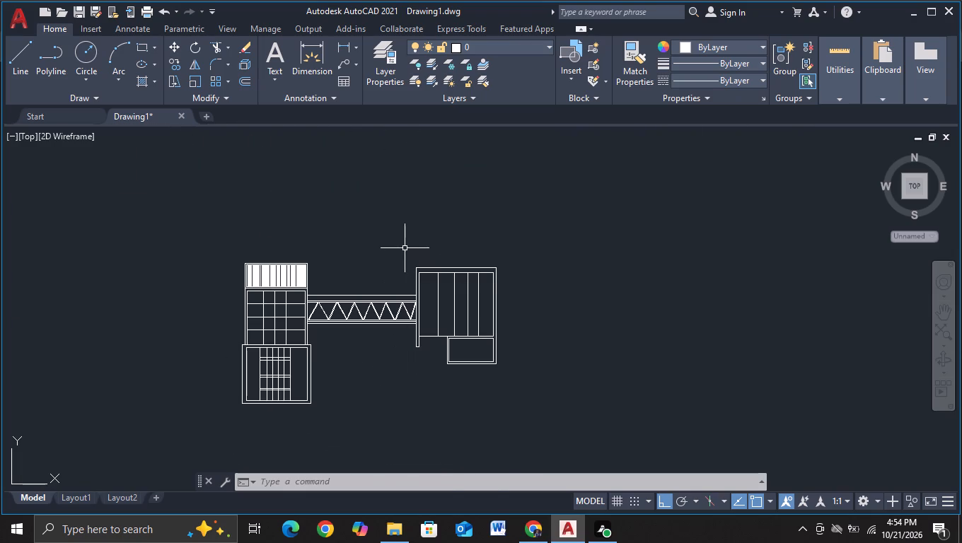
click(405, 247)
key(Escape)
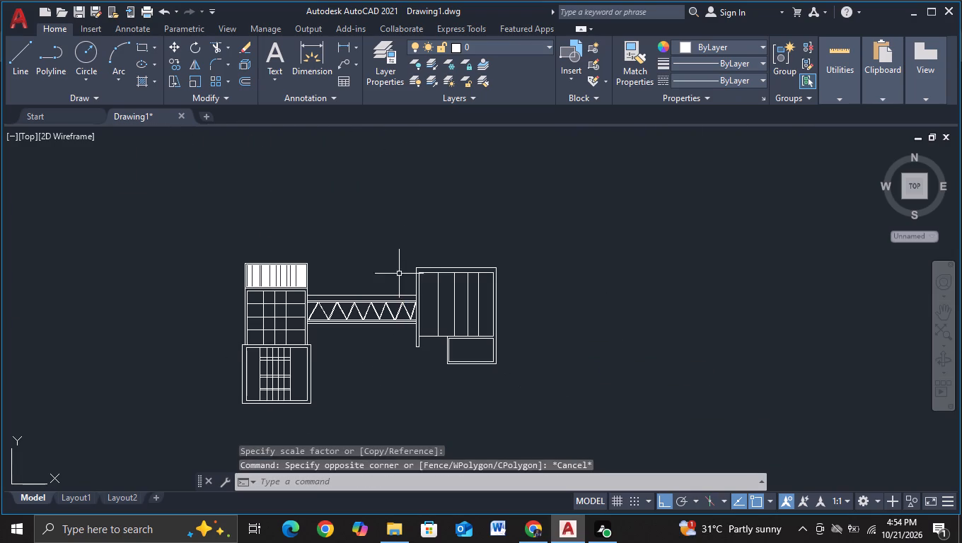
Move the whole frame, with its box and inner lines, straight up about 540 units with object snap off.
click(504, 253)
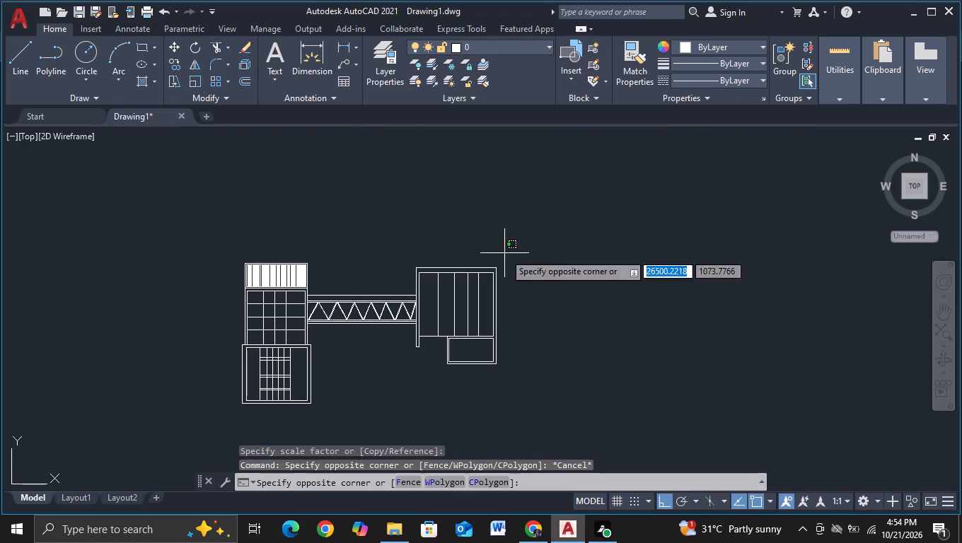
scroll(412, 371, up, 2)
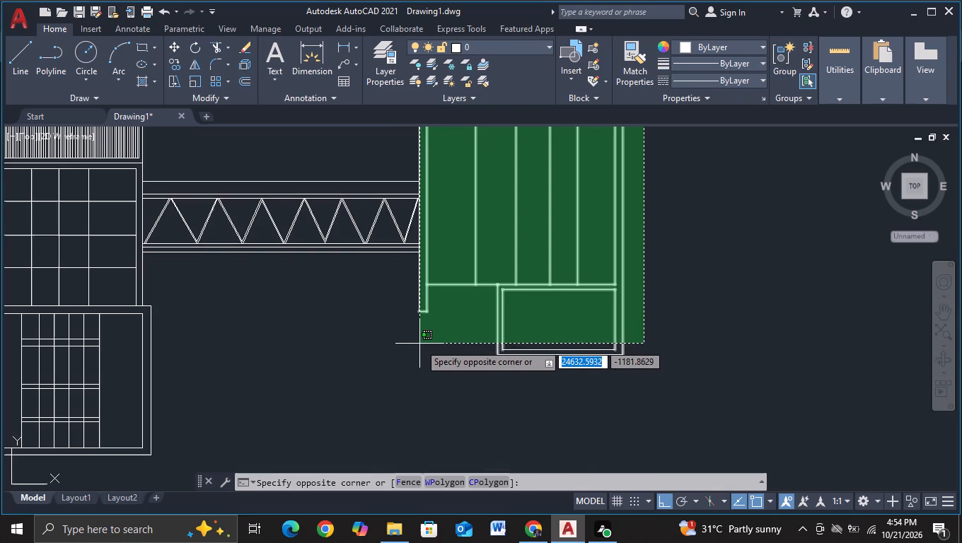
scroll(419, 344, up, 2)
scroll(415, 339, down, 2)
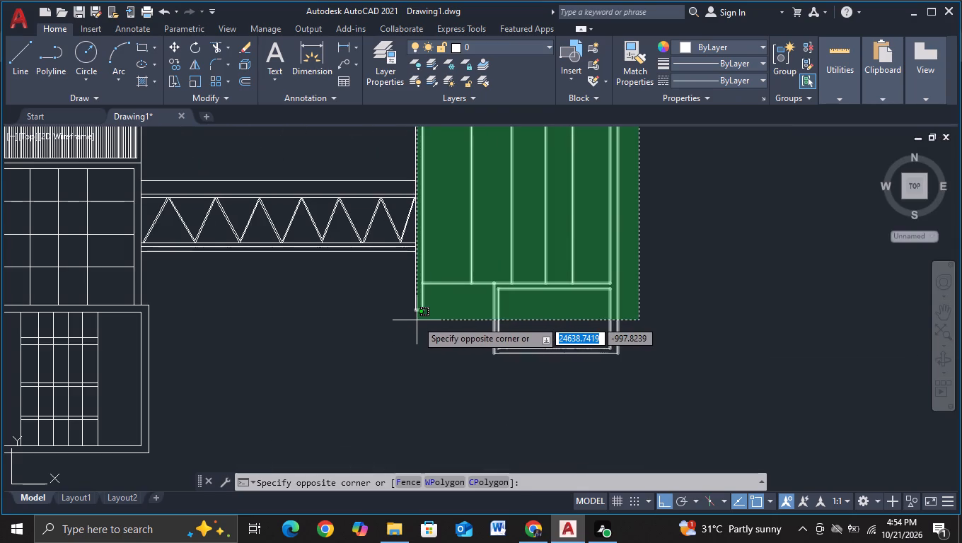
click(417, 320)
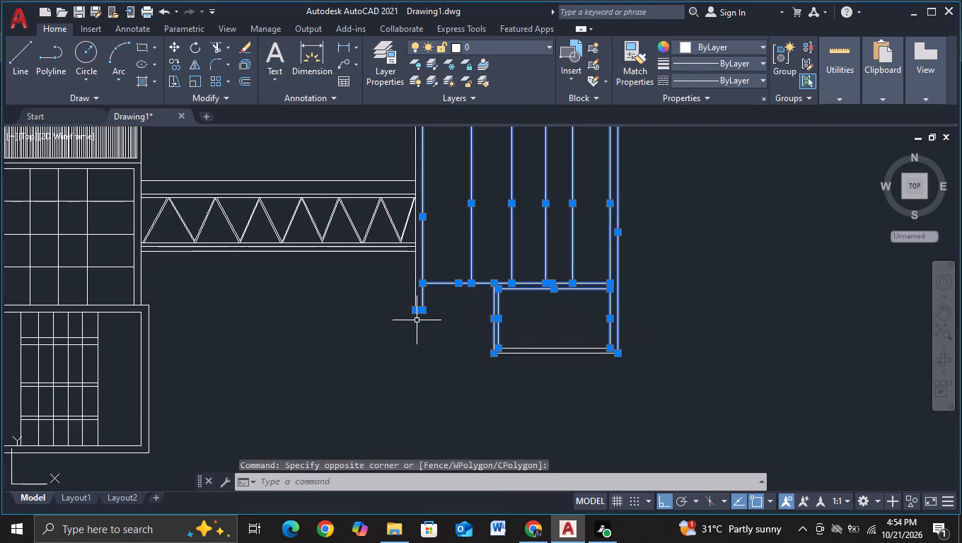
scroll(417, 320, down, 2)
scroll(411, 298, up, 3)
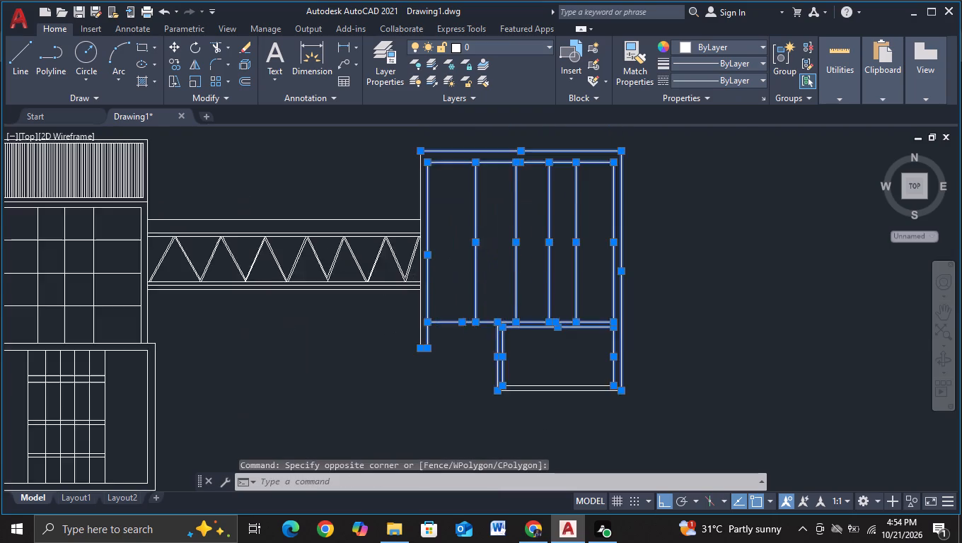
click(424, 298)
click(424, 245)
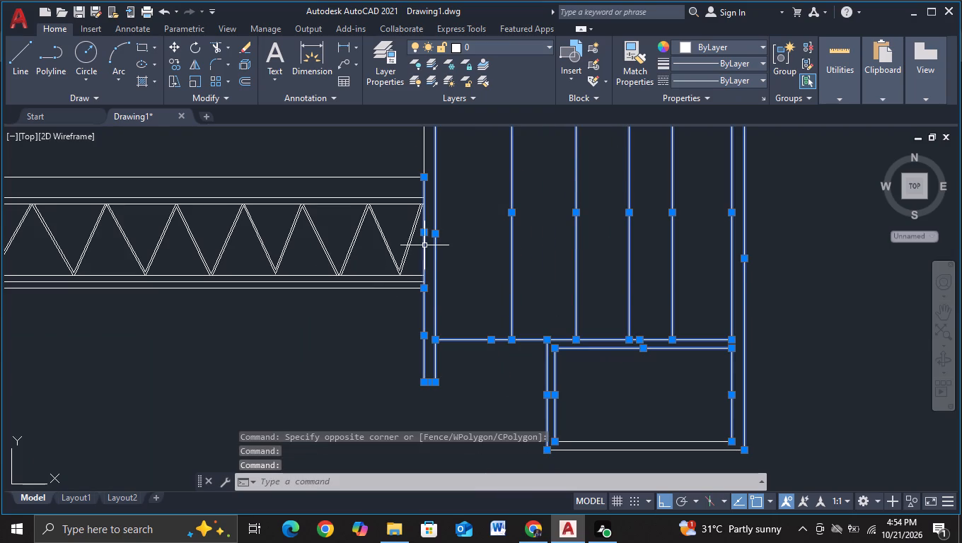
click(422, 153)
scroll(463, 171, down, 2)
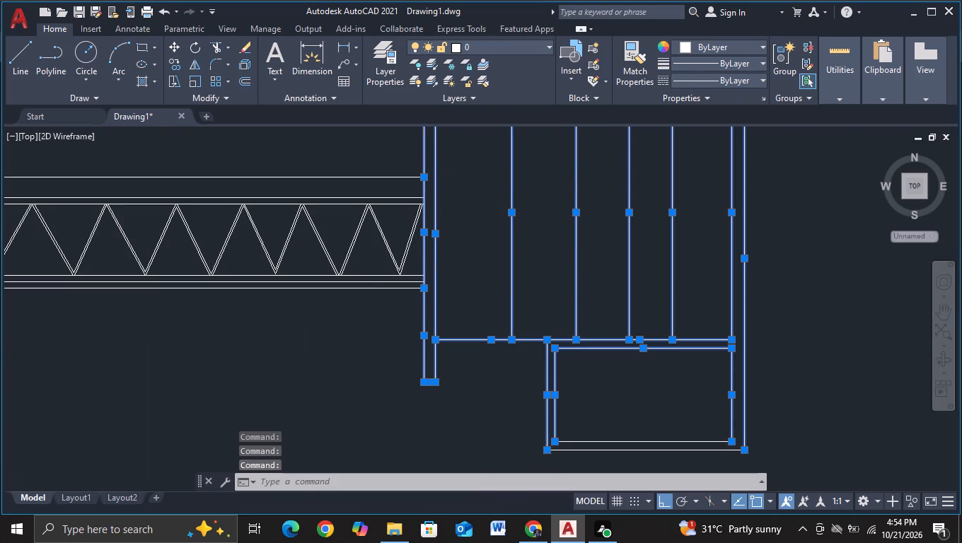
middle_drag(643, 241, 534, 299)
scroll(533, 299, up, 1)
middle_drag(523, 330, 538, 286)
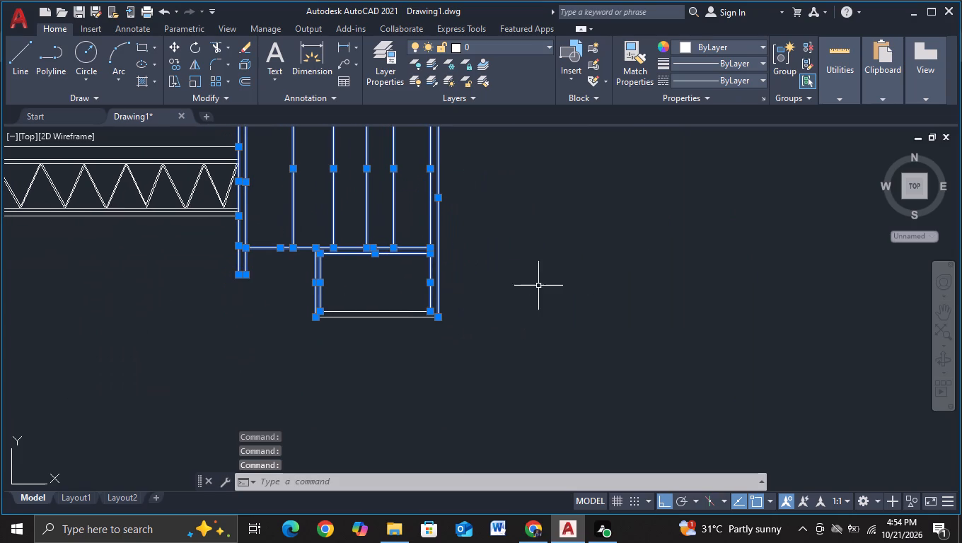
click(378, 310)
click(378, 319)
scroll(608, 315, down, 2)
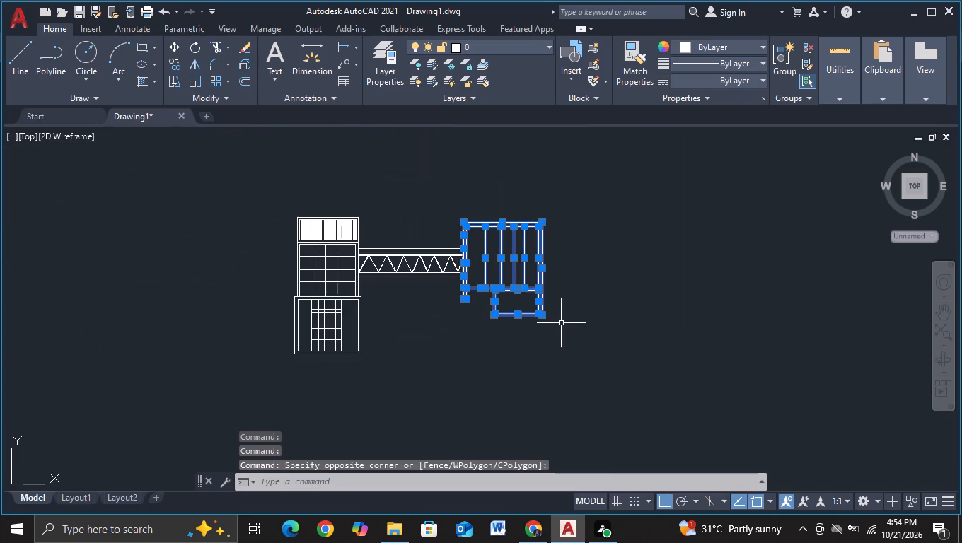
key(m)
click(620, 356)
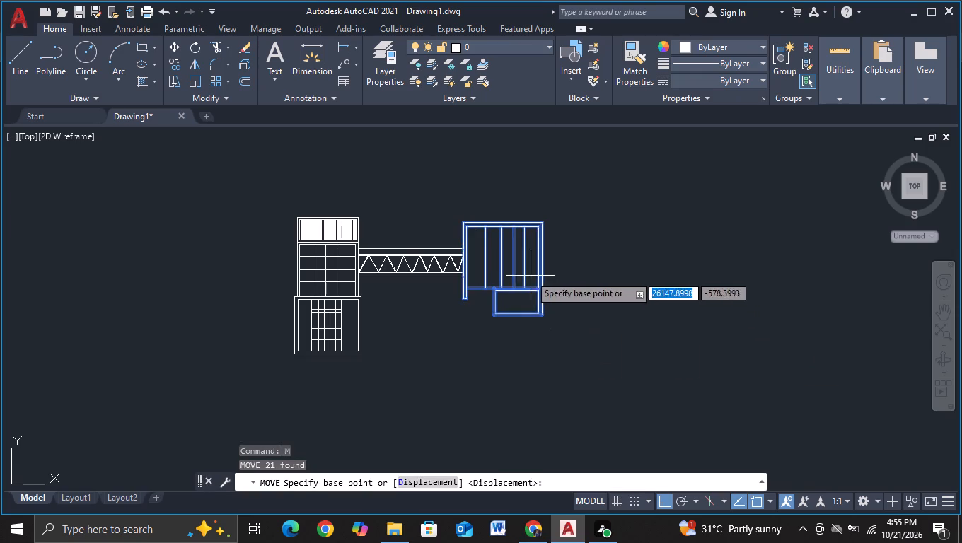
click(518, 267)
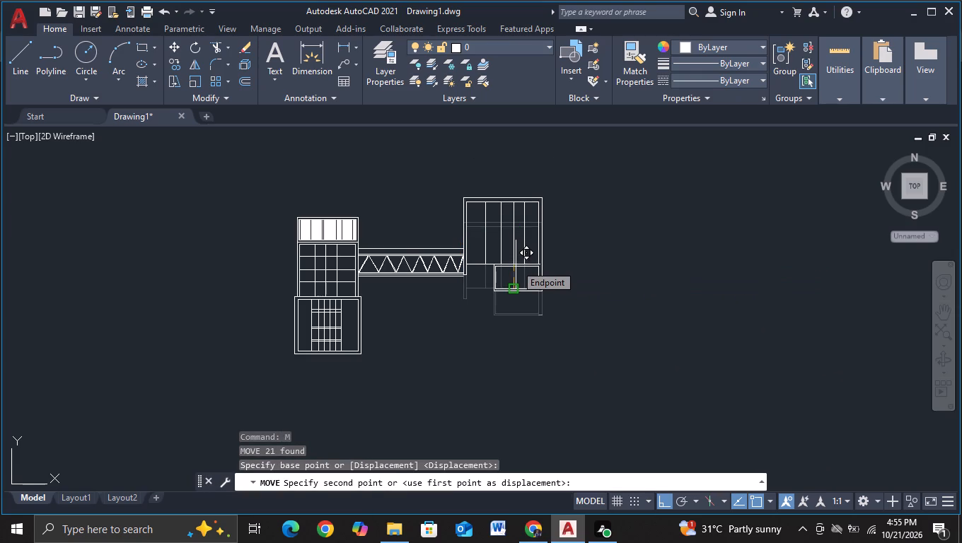
key(F3)
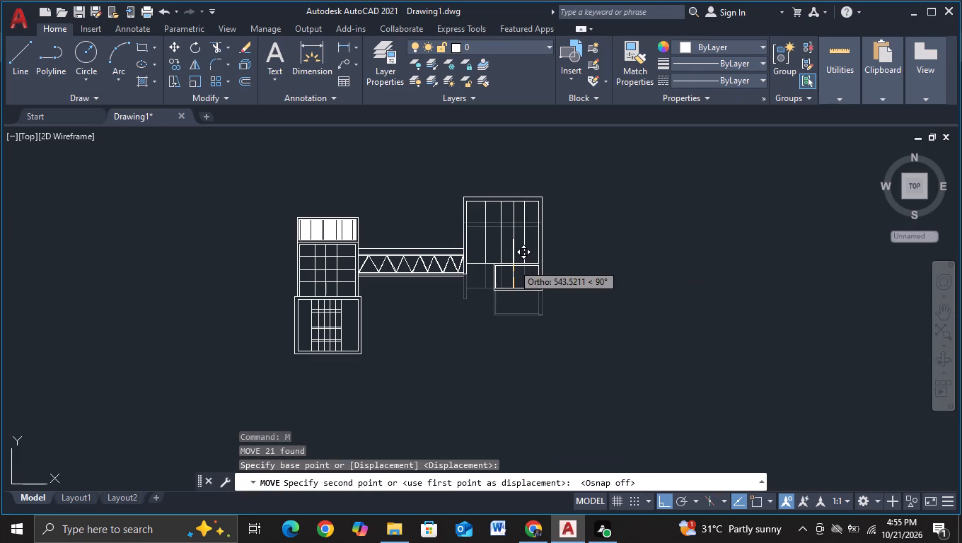
click(513, 264)
Erase the short stray horizontal line below the frame's box.
scroll(520, 274, up, 2)
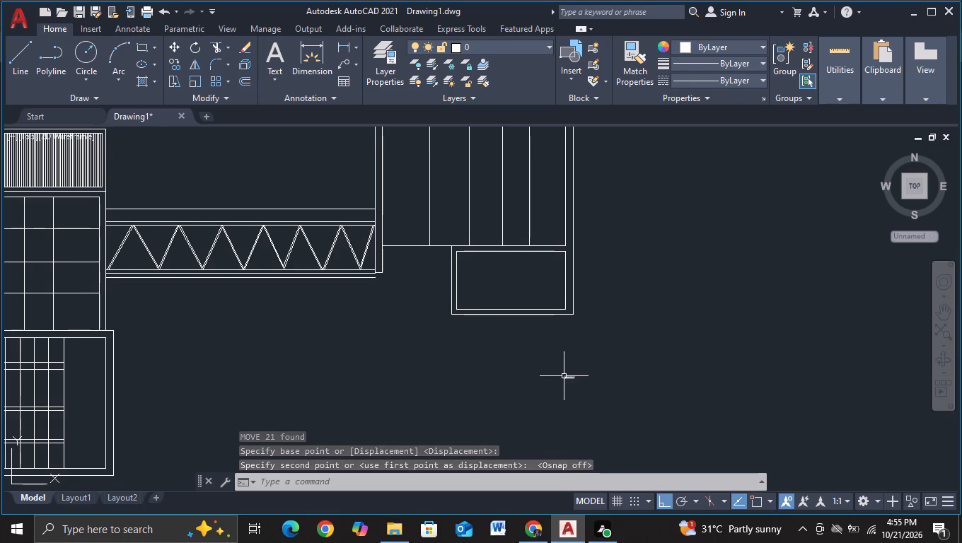
click(564, 376)
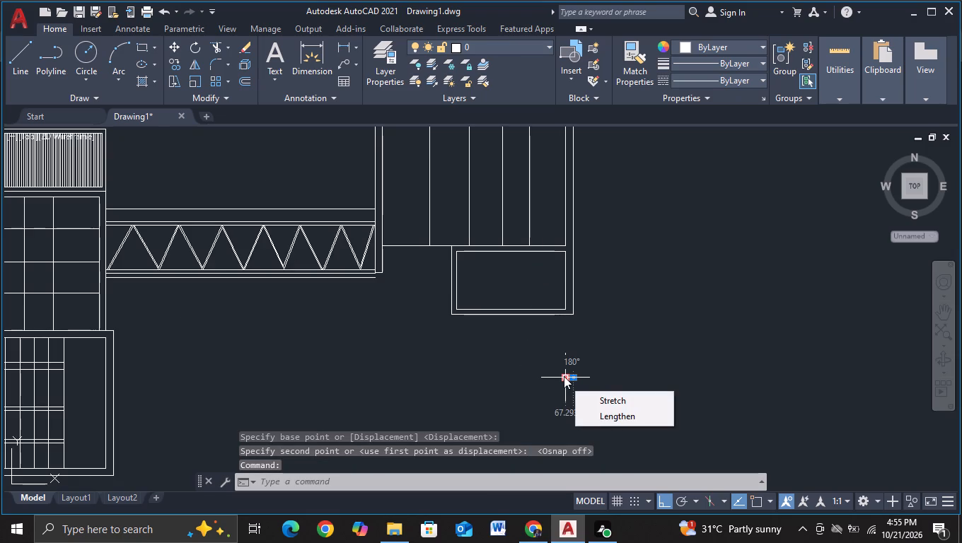
key(Delete)
scroll(564, 376, down, 6)
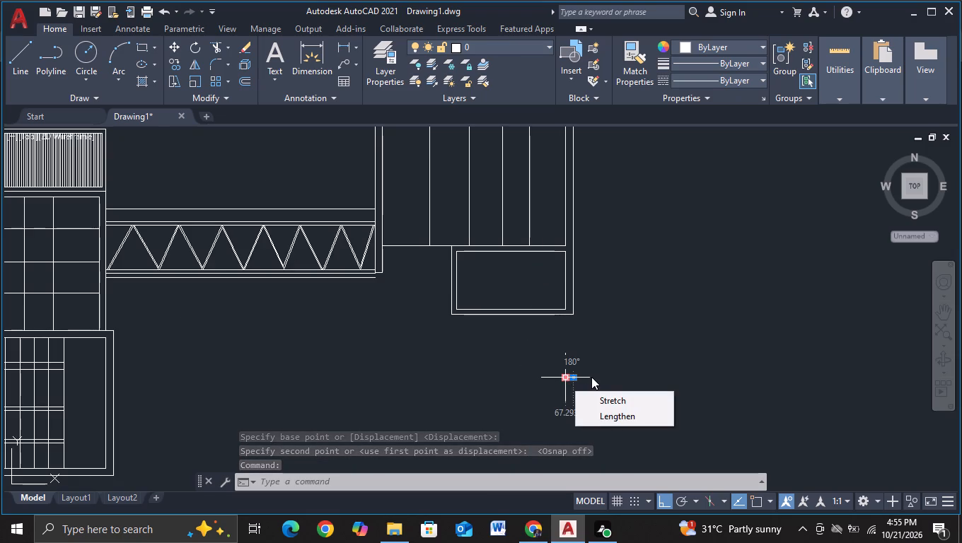
key(Escape)
key(Delete)
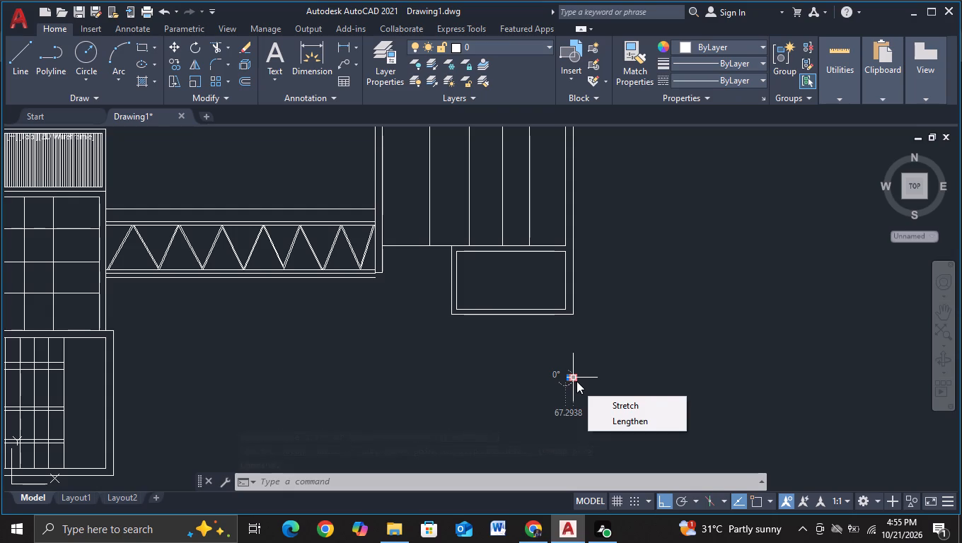
key(Escape)
key(Escape)
key(Escape)
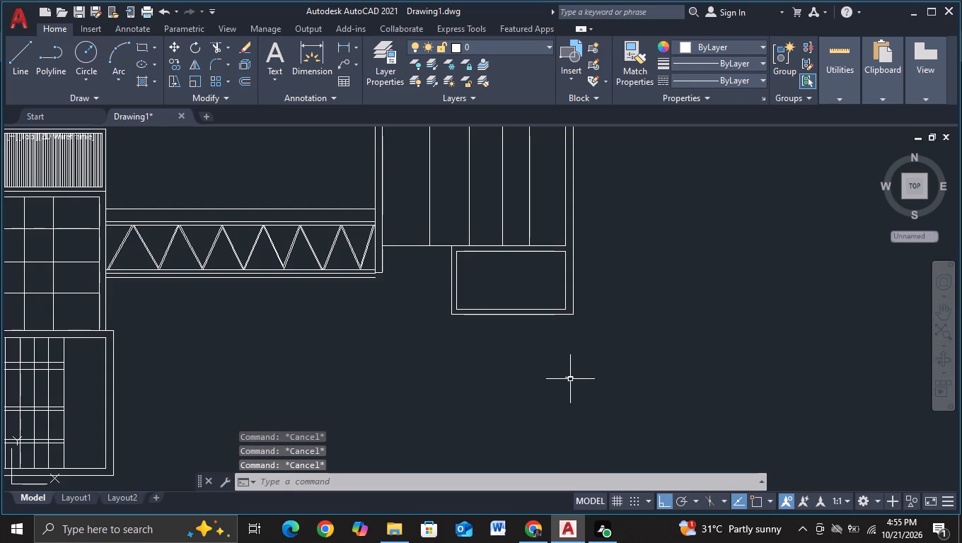
click(570, 379)
key(Delete)
With object snap on, draw a vertical line about 1742 units down from the frame's lower corner beside the beam to the tower's base level.
scroll(570, 379, down, 3)
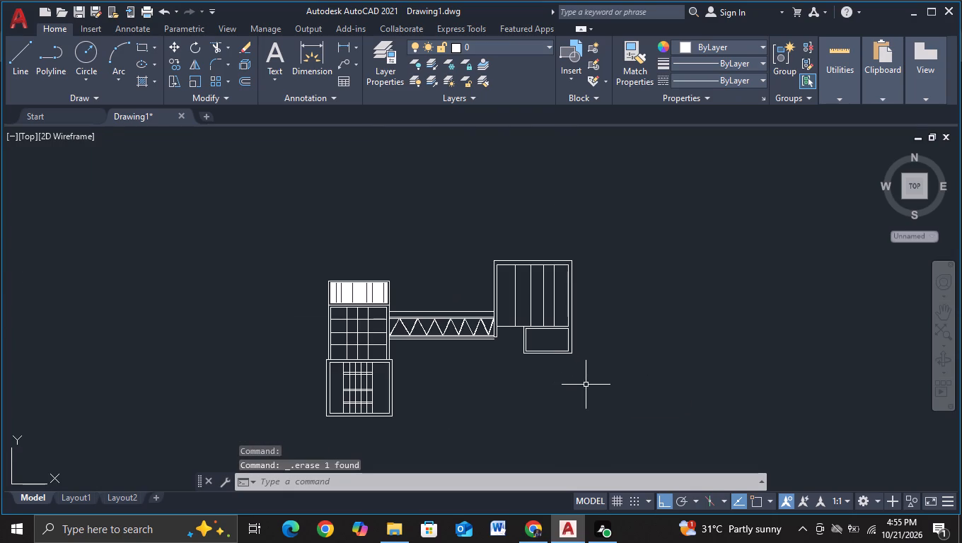
middle_drag(586, 385, 528, 387)
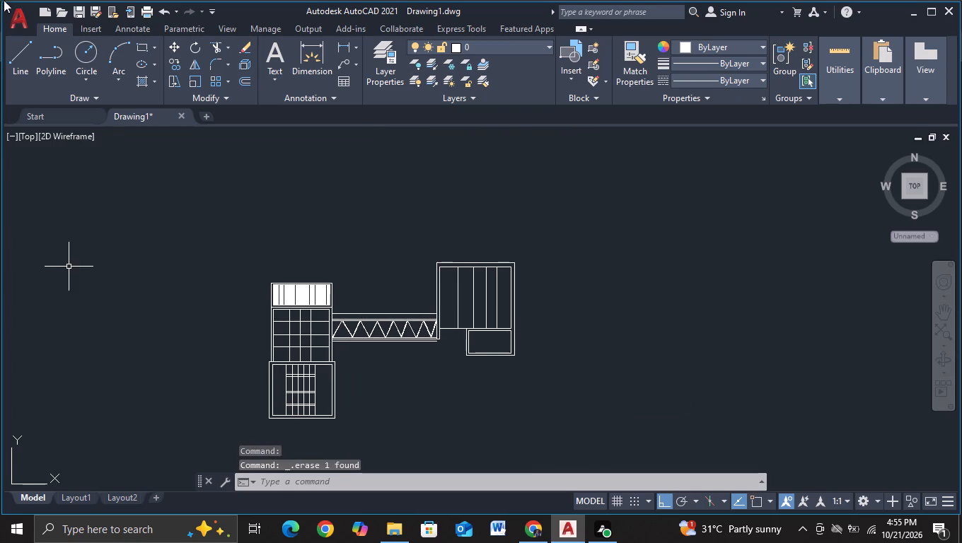
click(11, 71)
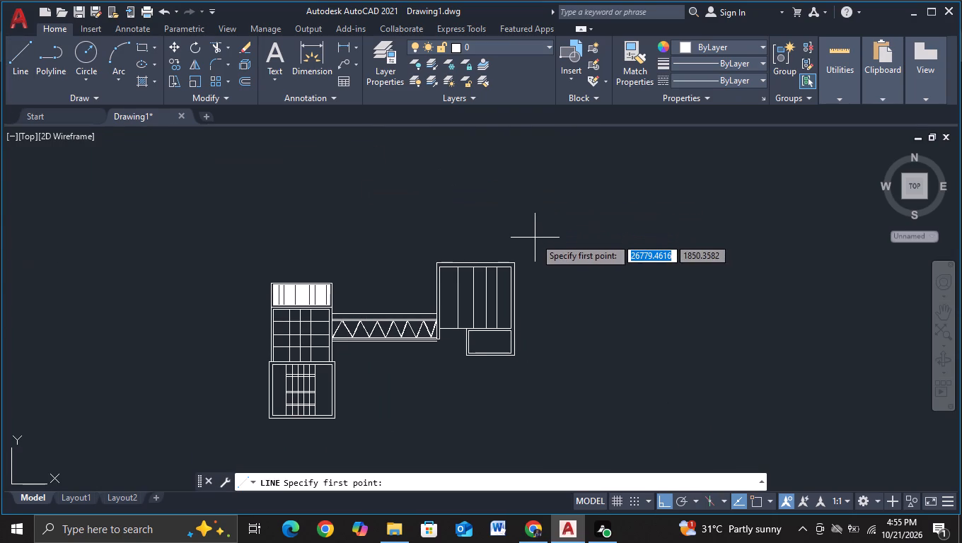
middle_drag(584, 258, 529, 241)
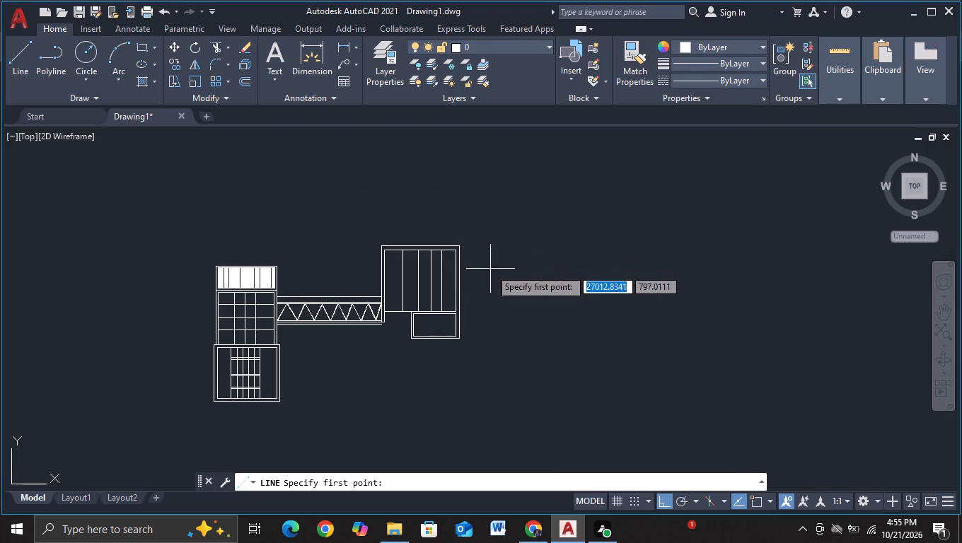
middle_drag(490, 269, 493, 231)
middle_drag(498, 300, 480, 250)
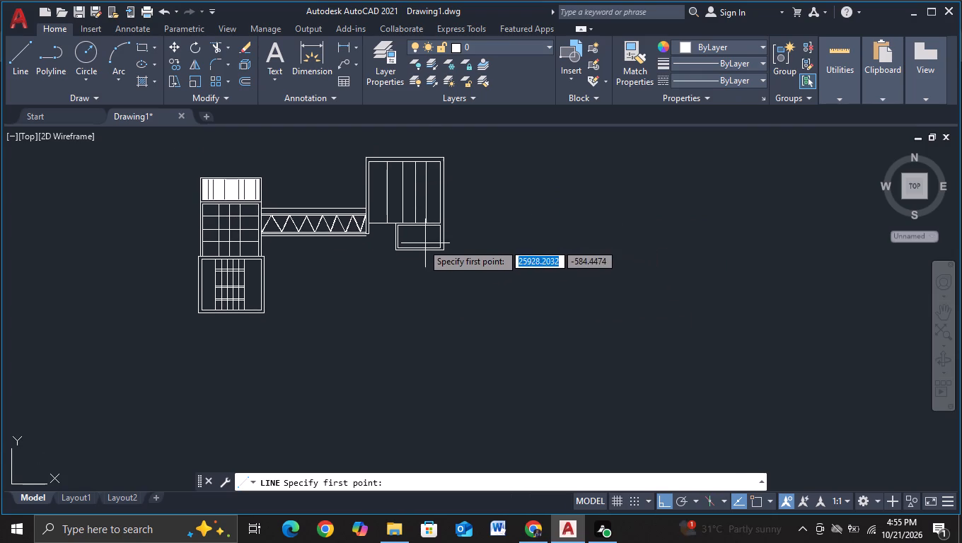
scroll(419, 243, up, 1)
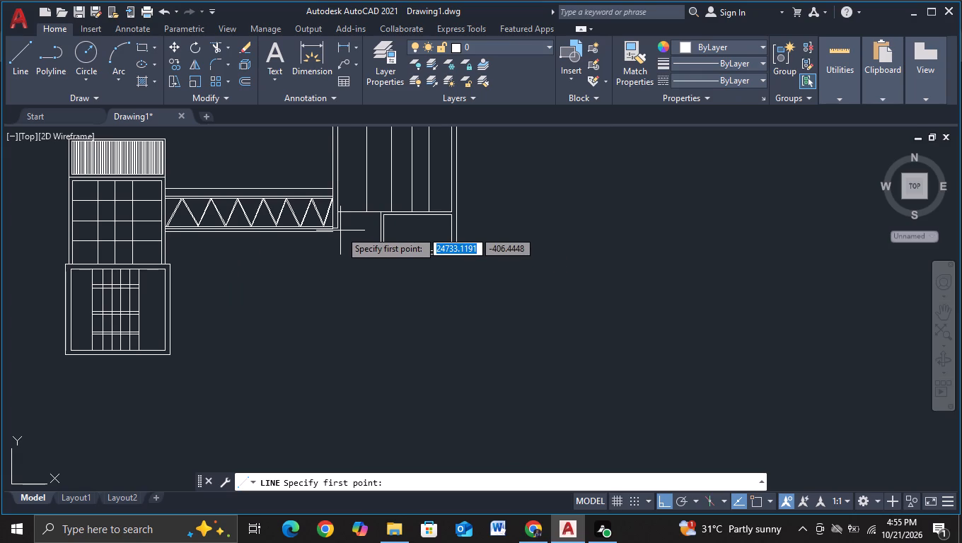
key(F3)
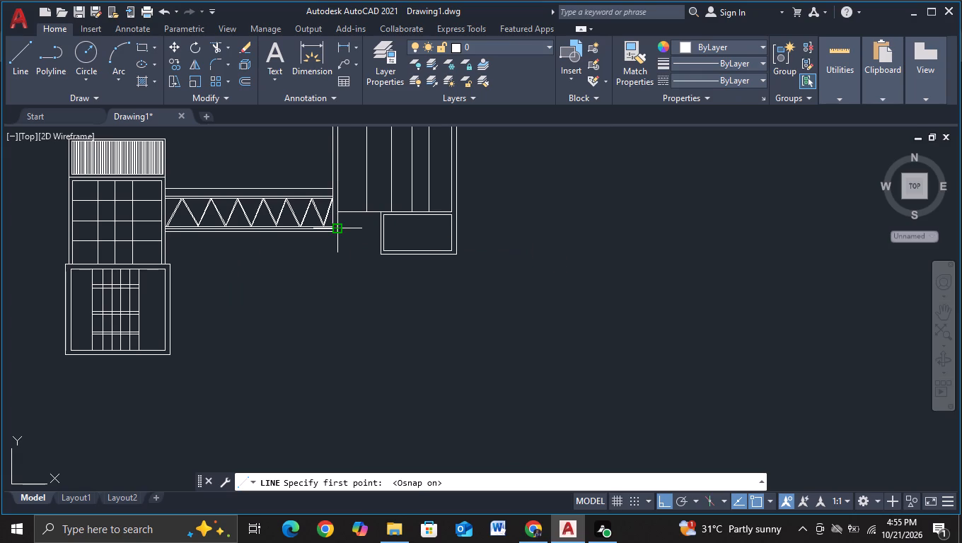
click(340, 230)
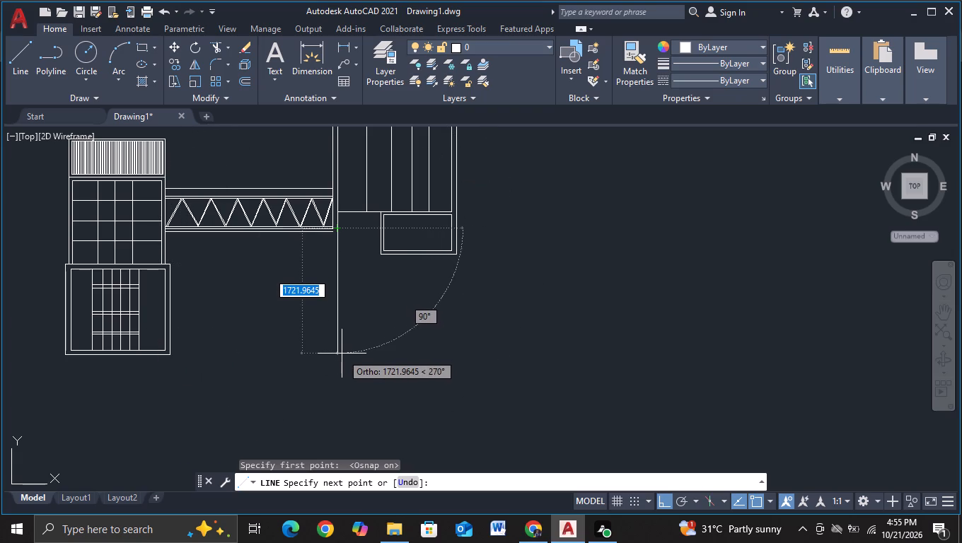
key(F3)
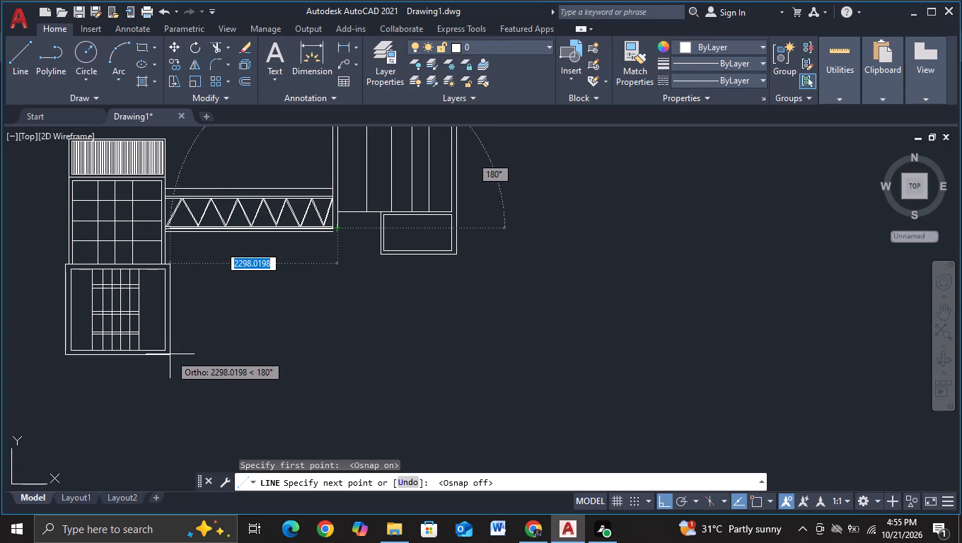
key(F3)
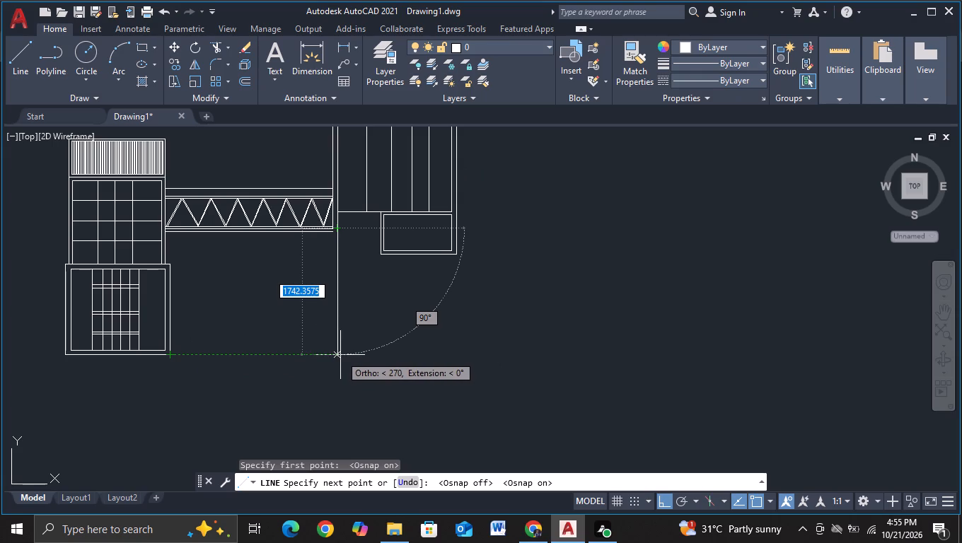
click(337, 356)
key(Escape)
Draw a parallel vertical line down from the frame's outer edge at the beam end to base level, closing the narrow leg's bottom.
click(18, 74)
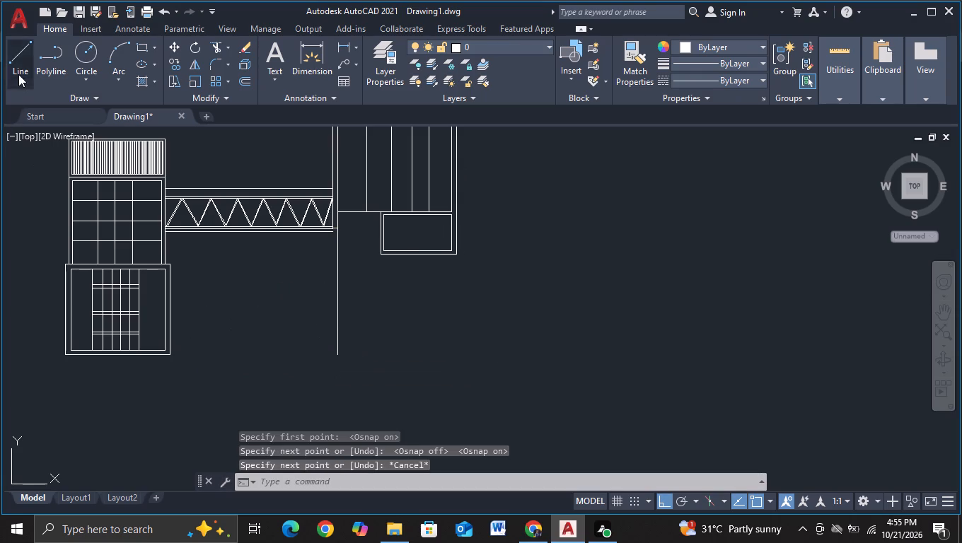
scroll(282, 200, up, 2)
scroll(395, 370, up, 1)
middle_drag(388, 369, 313, 357)
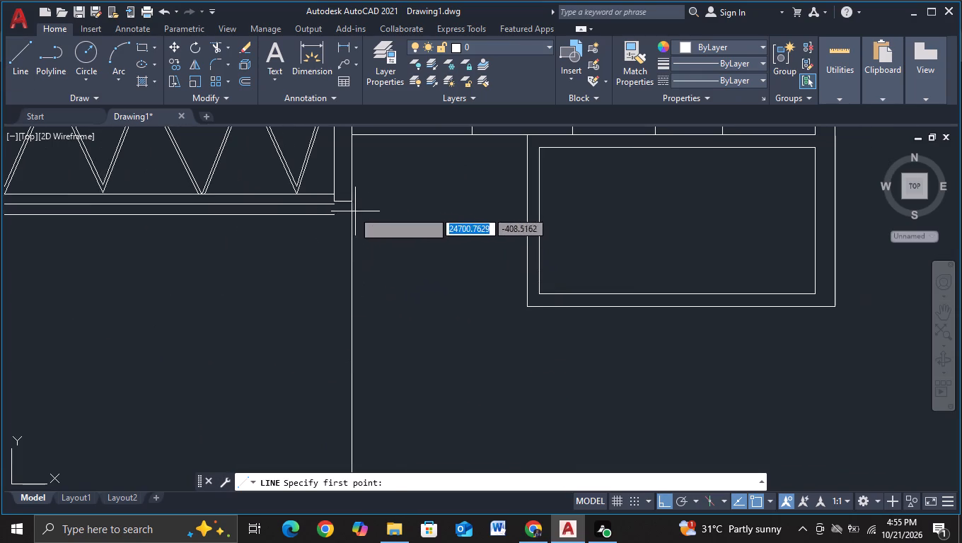
click(338, 206)
middle_drag(285, 371, 328, 251)
scroll(324, 293, down, 3)
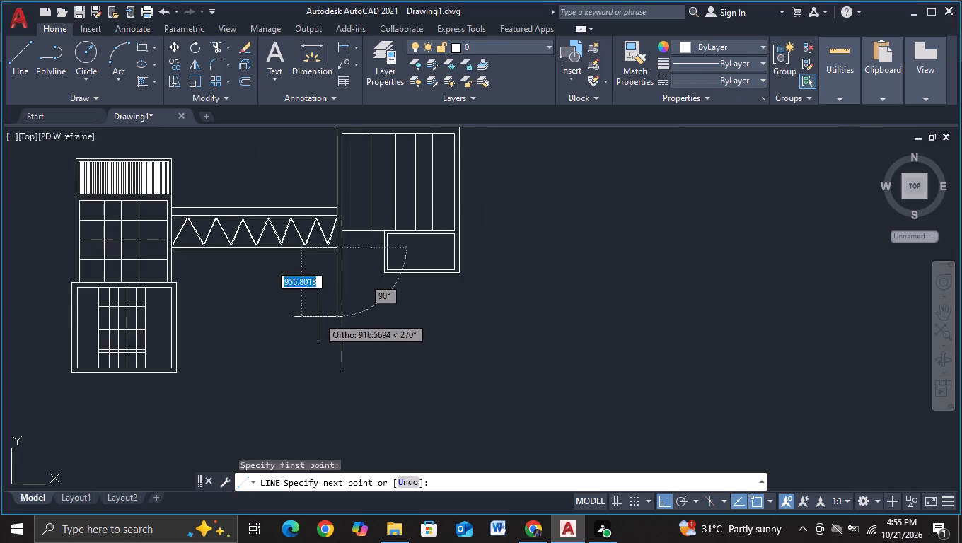
middle_drag(317, 317, 332, 228)
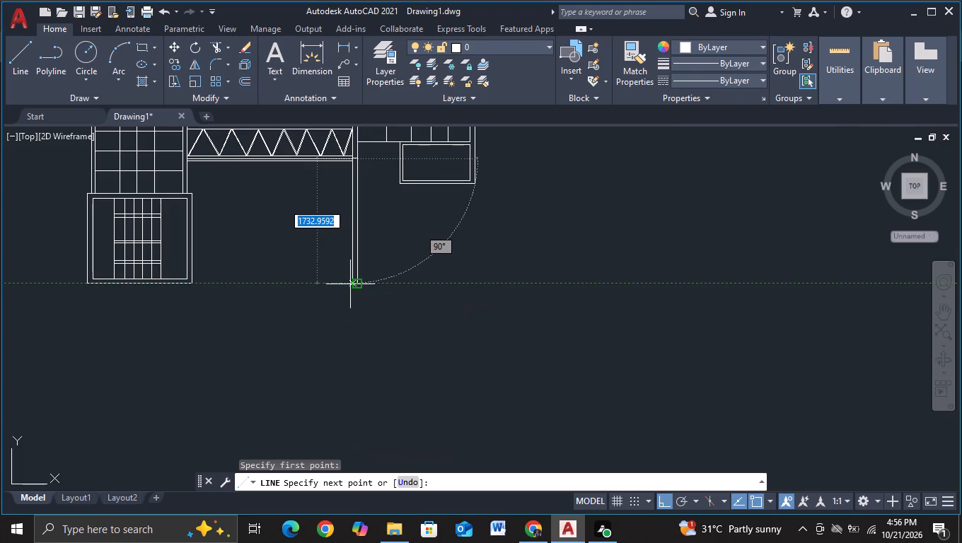
click(352, 283)
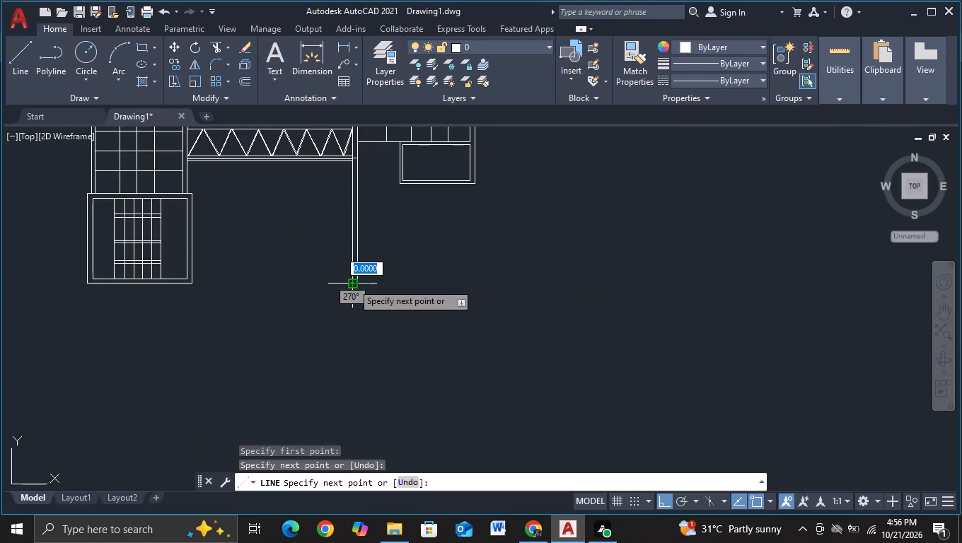
click(360, 284)
key(Escape)
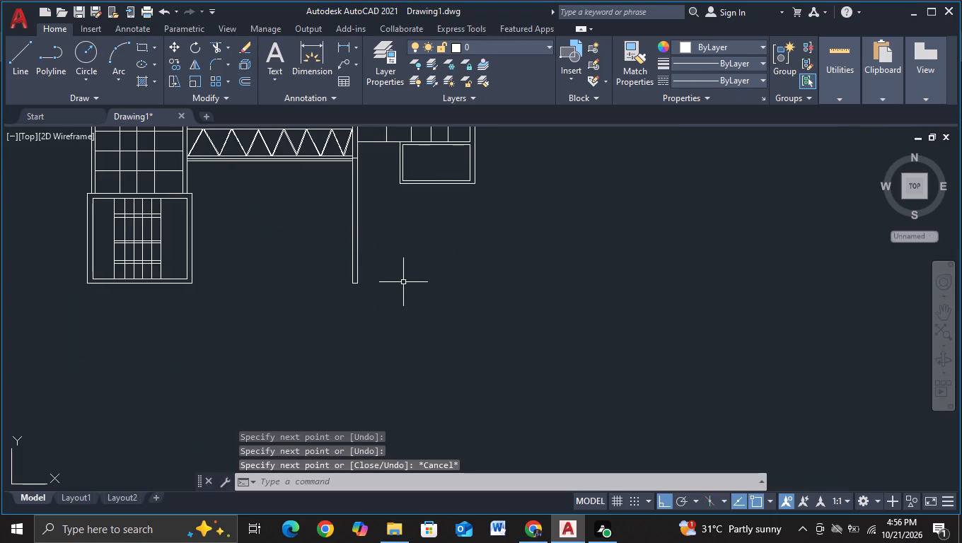
Trim the short horizontal line between the two leg lines where the leg meets the frame.
middle_drag(404, 282, 365, 383)
scroll(349, 242, up, 2)
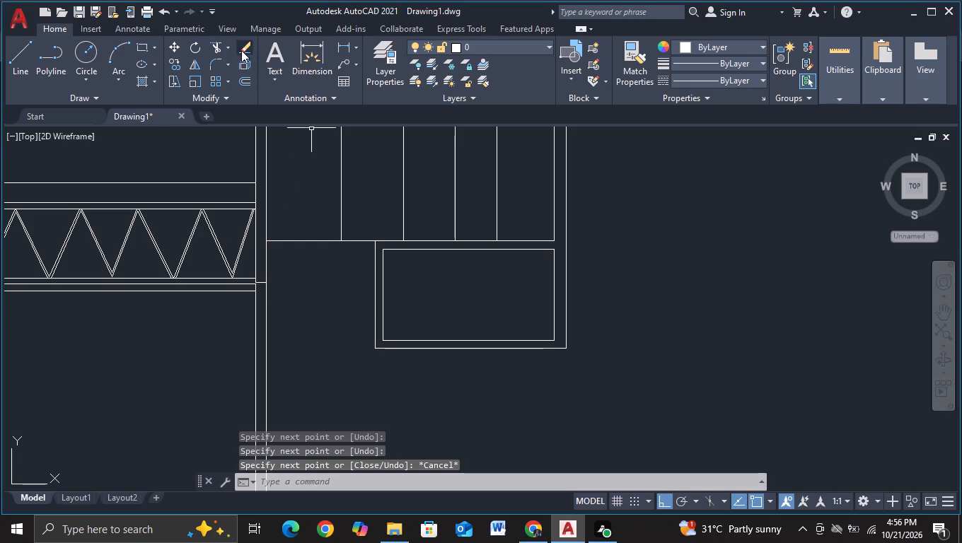
click(218, 51)
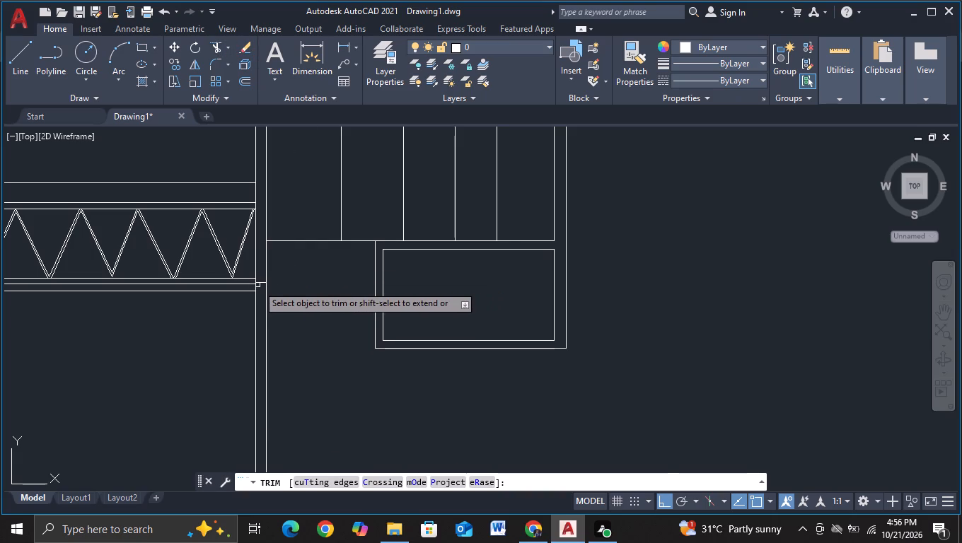
click(260, 284)
scroll(294, 279, down, 3)
key(Escape)
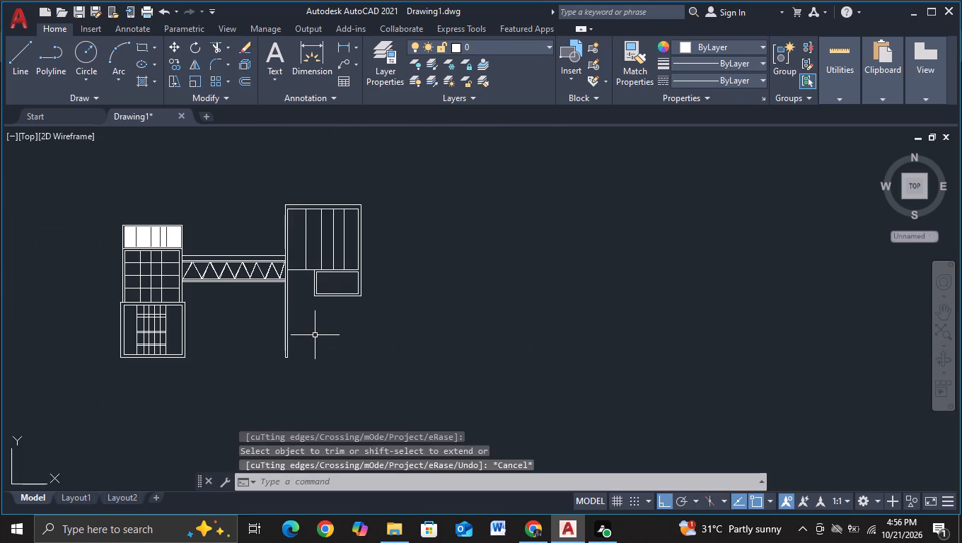
Draw an outer line from just past the leg about 1358 units horizontally toward the tower, then straight down to base level.
middle_drag(315, 335, 325, 275)
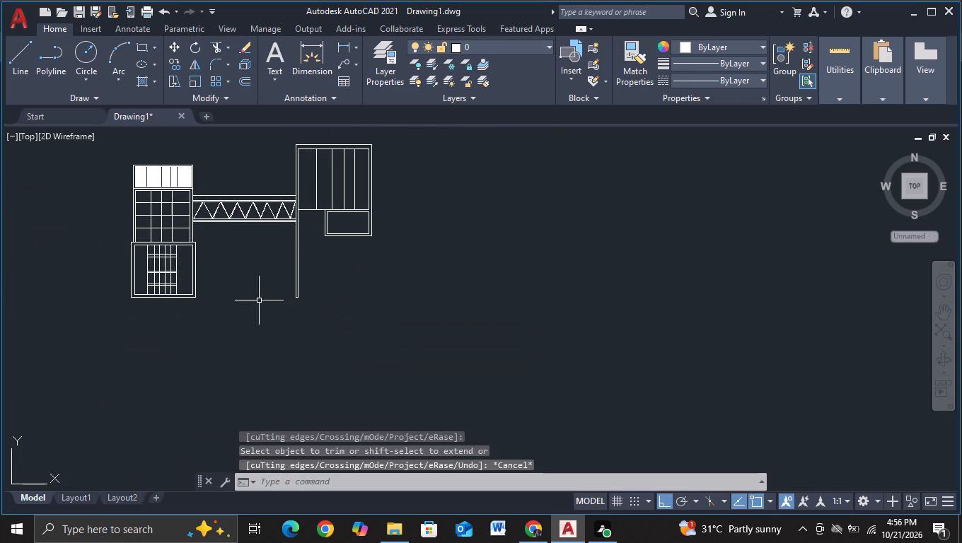
click(31, 66)
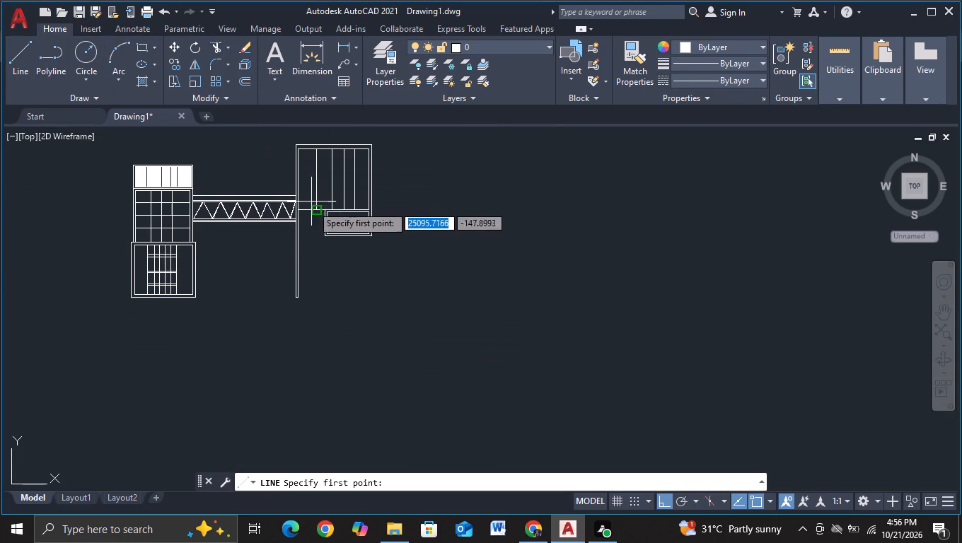
scroll(316, 258, up, 3)
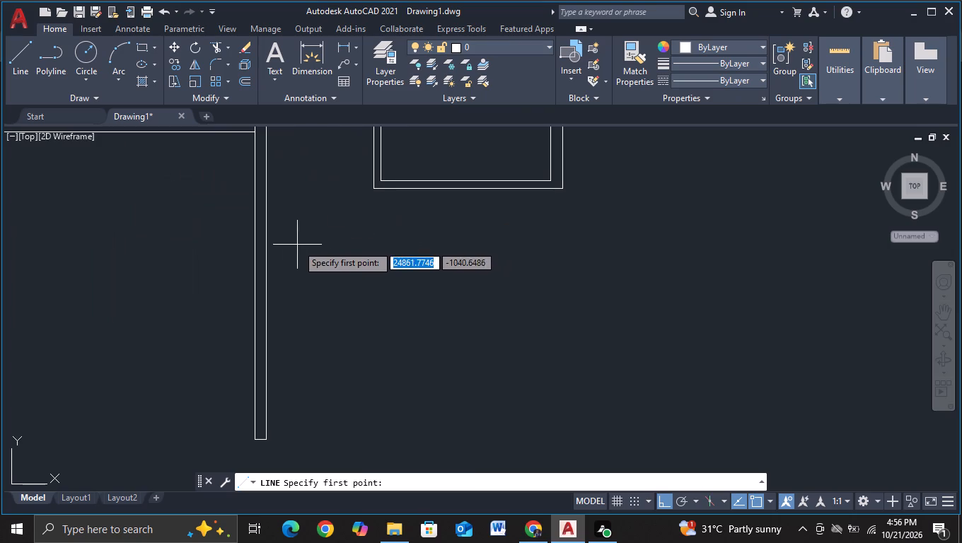
scroll(274, 197, down, 1)
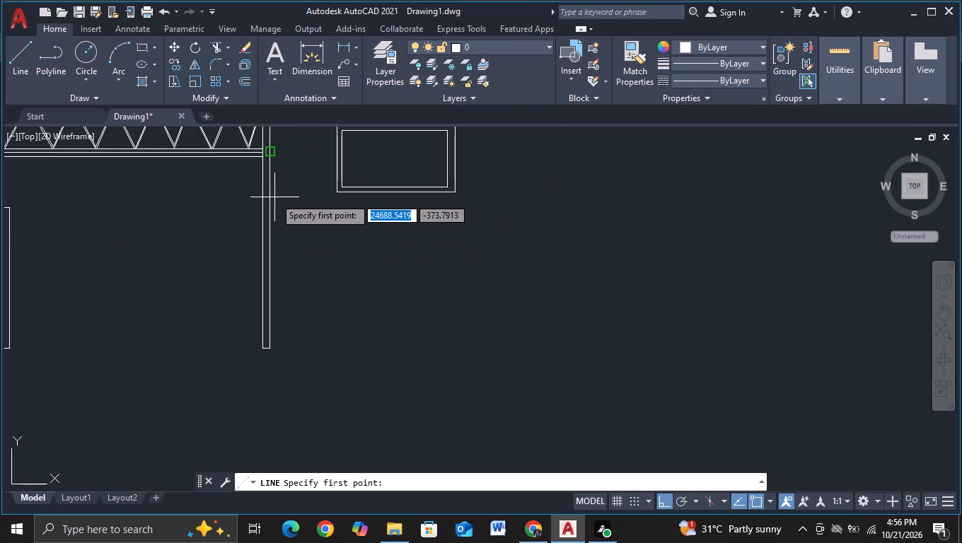
middle_drag(283, 211, 344, 200)
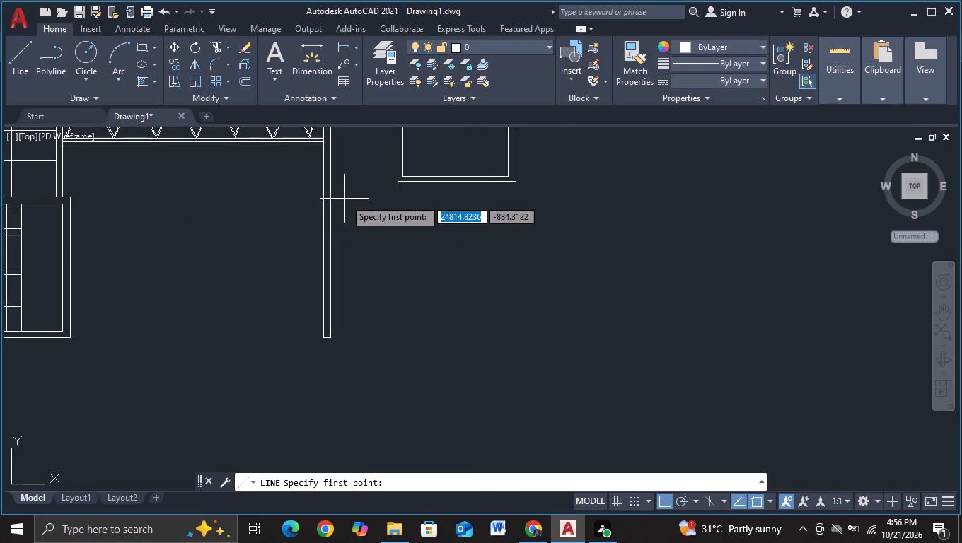
scroll(346, 195, down, 3)
middle_drag(346, 195, 345, 197)
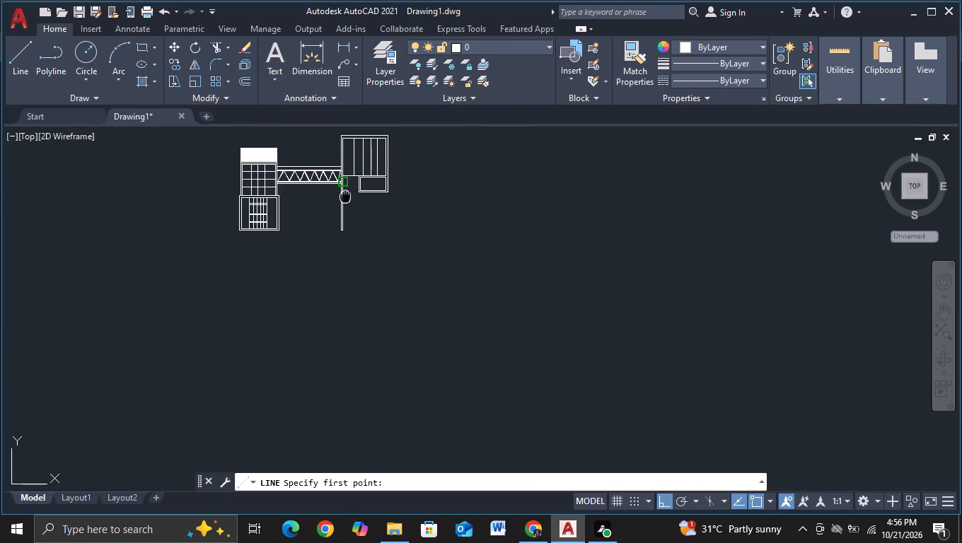
middle_drag(345, 197, 323, 220)
scroll(325, 217, up, 2)
middle_drag(324, 235, 321, 221)
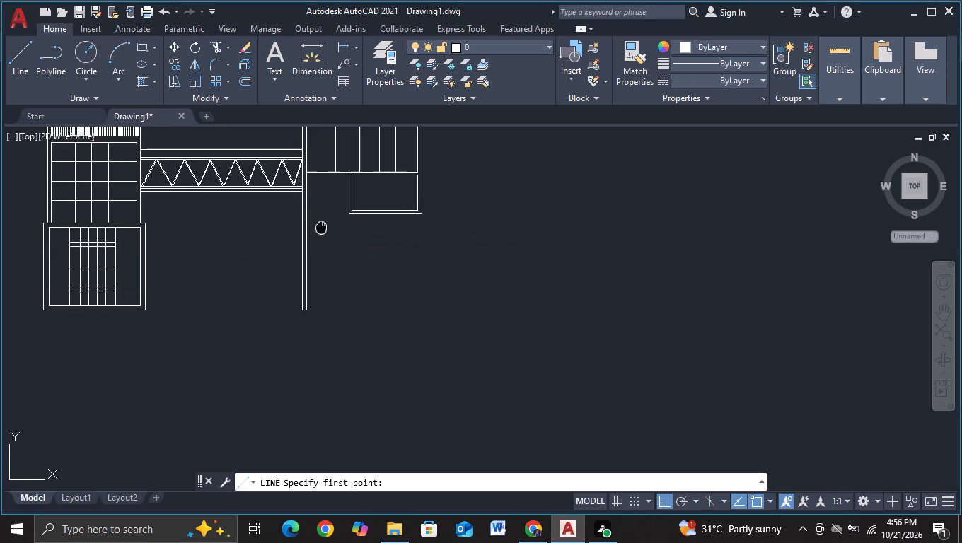
middle_drag(321, 221, 321, 215)
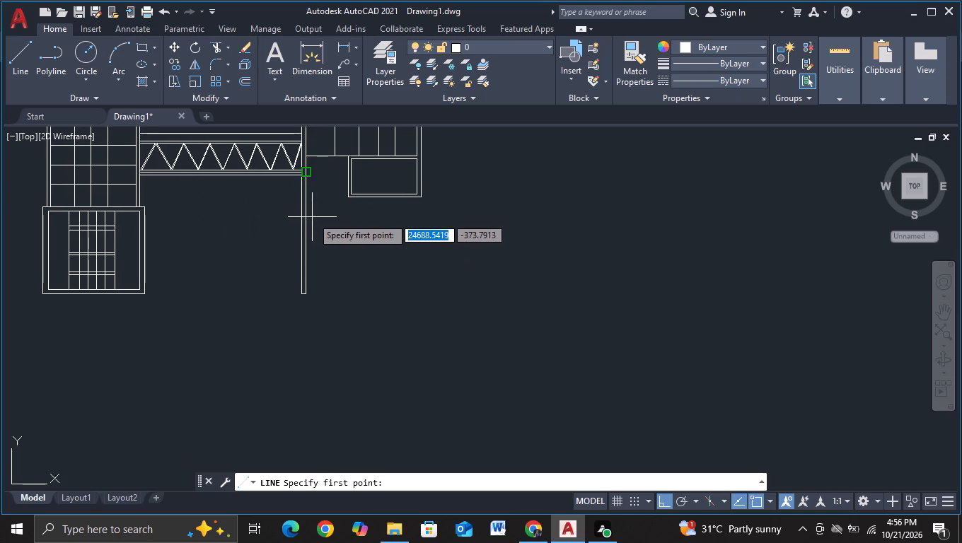
click(313, 211)
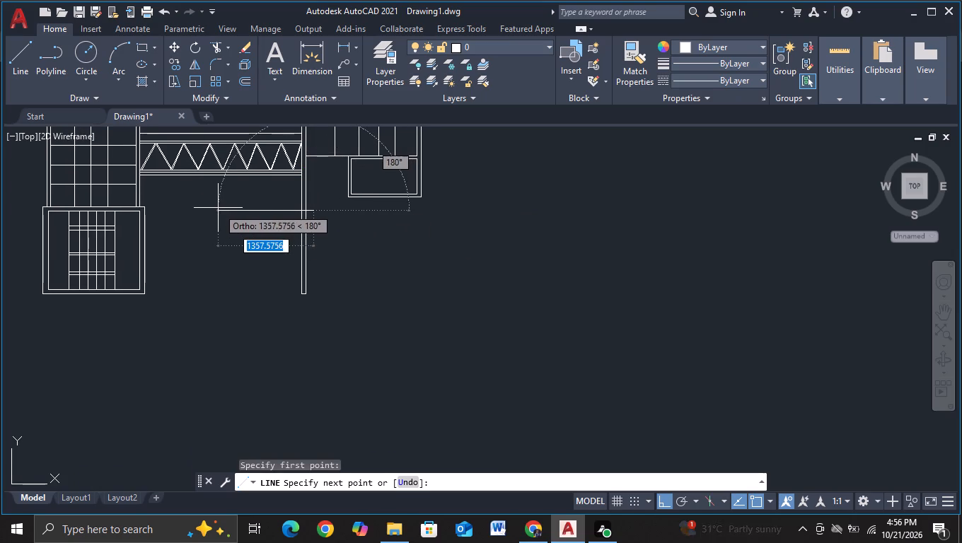
click(218, 208)
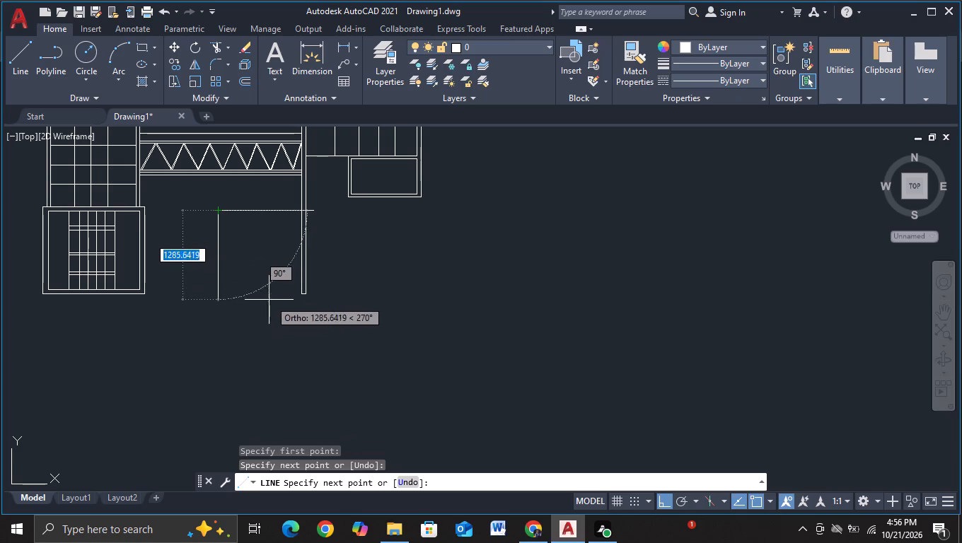
click(217, 293)
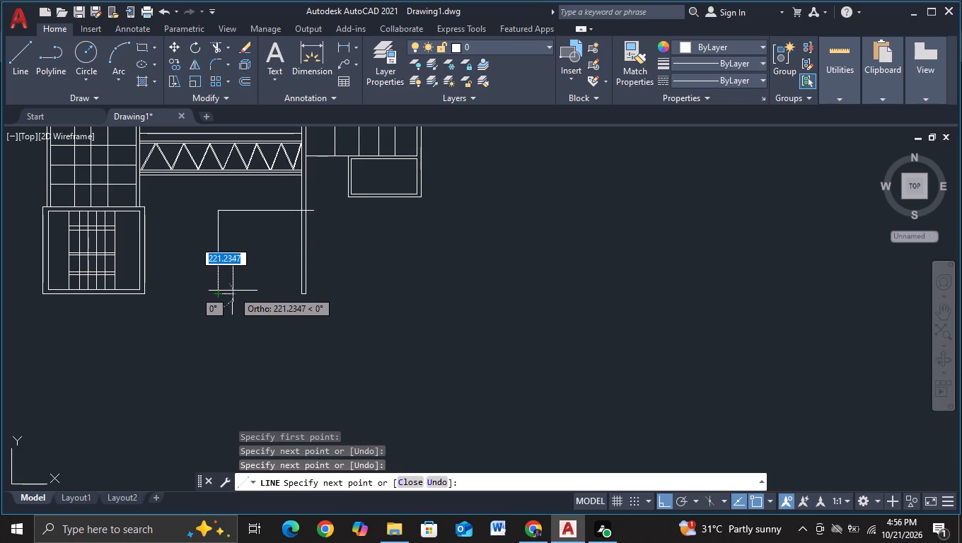
Add the narrow post's base and inner line, rising about 1098 units and running horizontally back past the leg, parallel to the outer line.
click(226, 291)
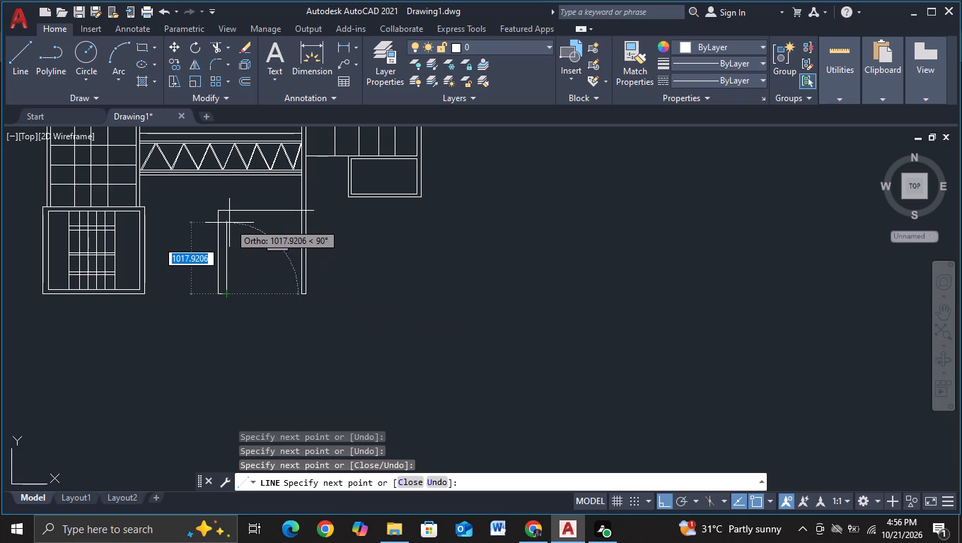
scroll(229, 217, up, 2)
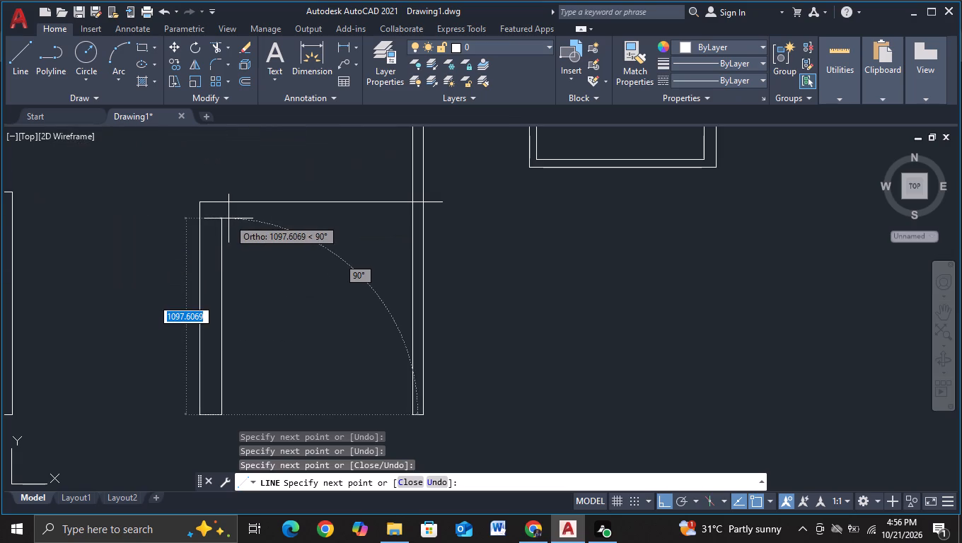
click(228, 218)
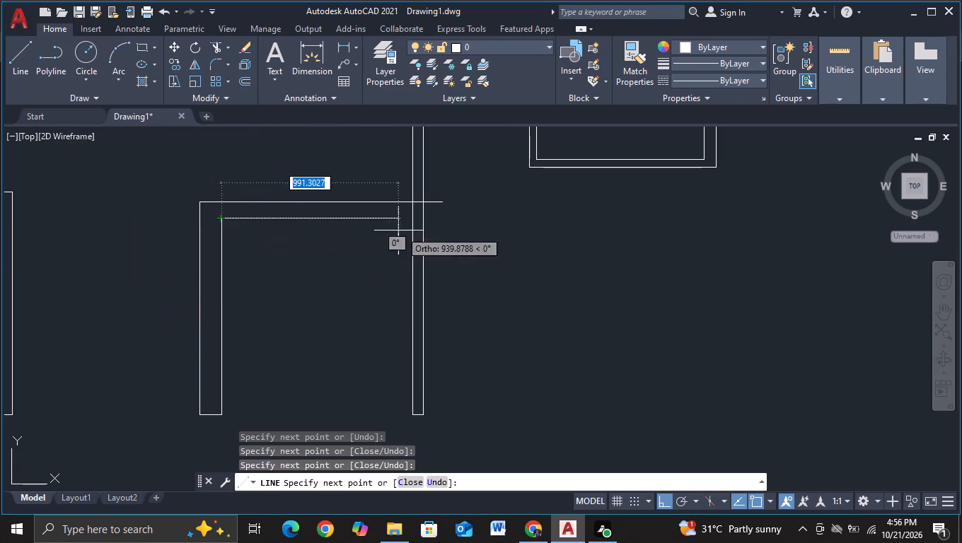
click(446, 235)
key(Escape)
Trim the two parallel horizontal lines where they cross the narrow leg and where they extend past its far side.
click(215, 52)
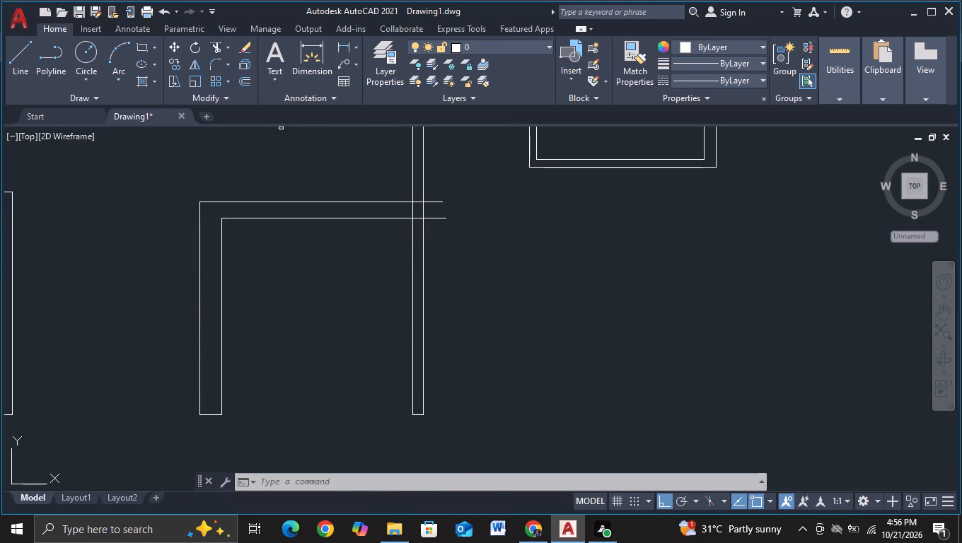
click(419, 203)
click(416, 220)
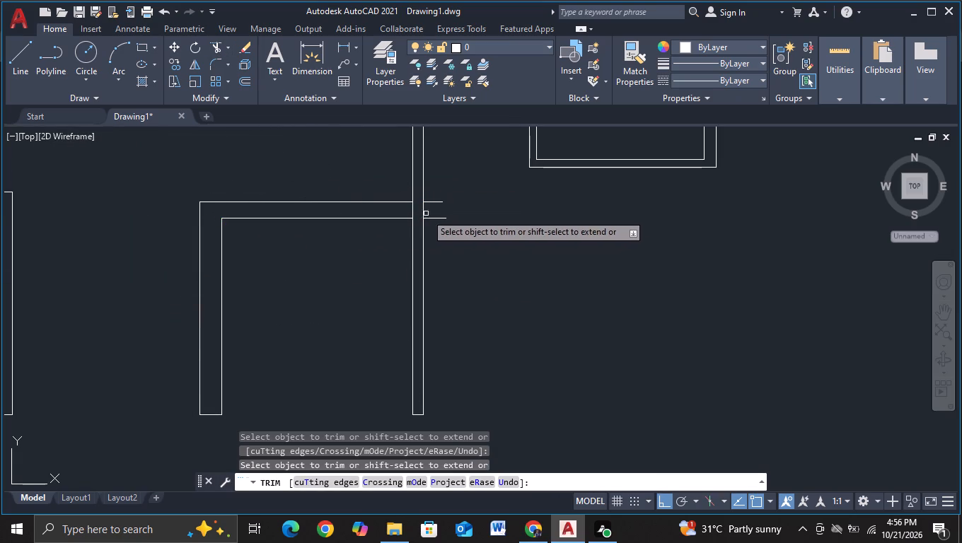
drag(434, 184, 435, 229)
Draw a line inside the bracket rising about 584 units from base level, with a horizontal run extending past the narrow leg.
scroll(435, 229, down, 2)
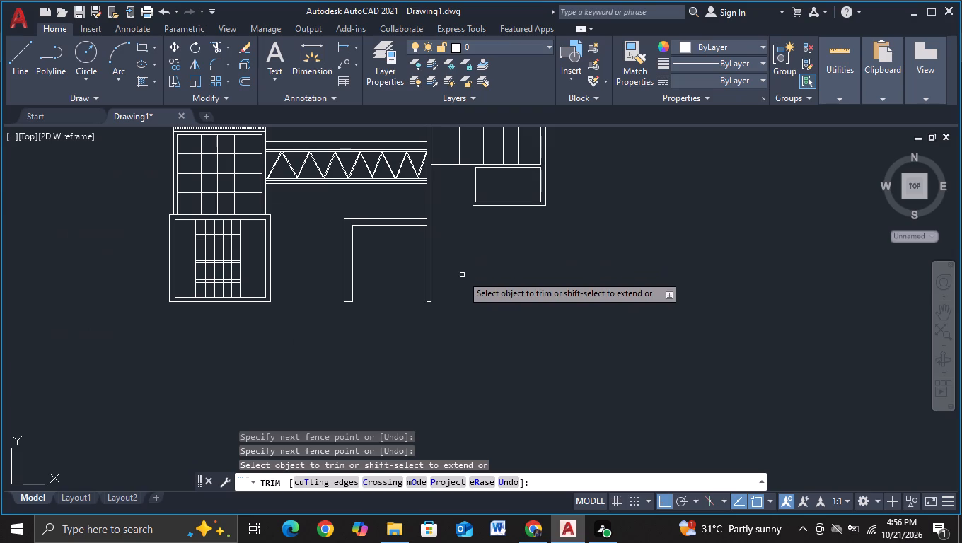
middle_drag(468, 264, 441, 224)
click(27, 57)
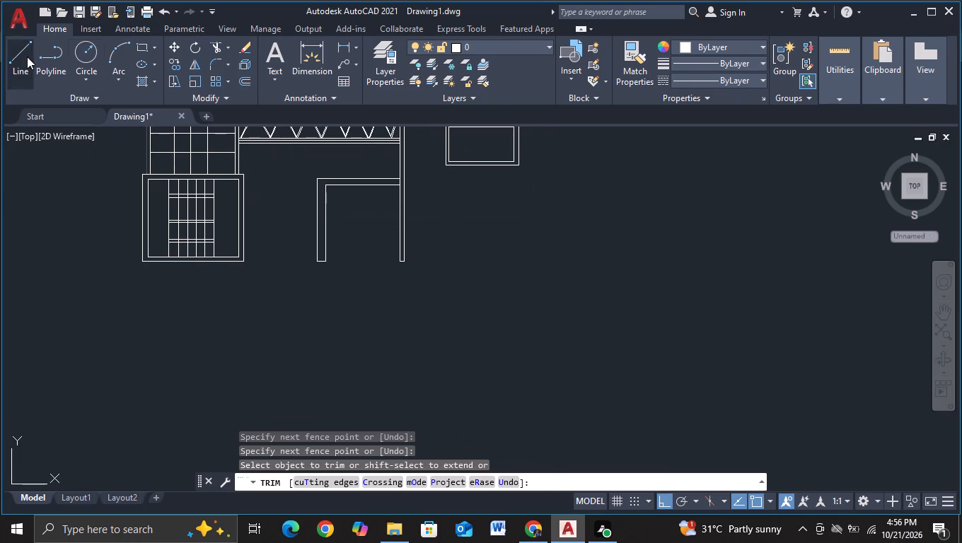
scroll(374, 273, up, 1)
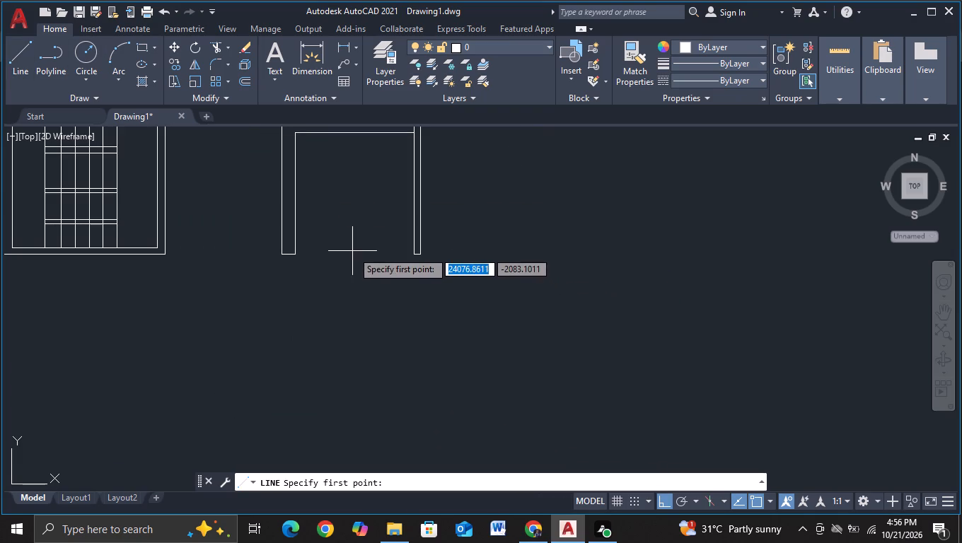
middle_drag(329, 253, 311, 290)
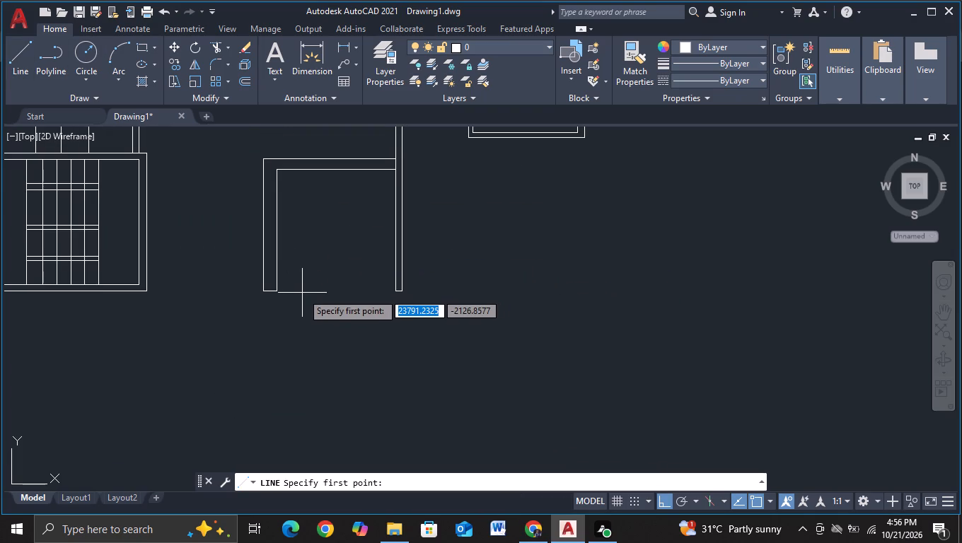
click(300, 291)
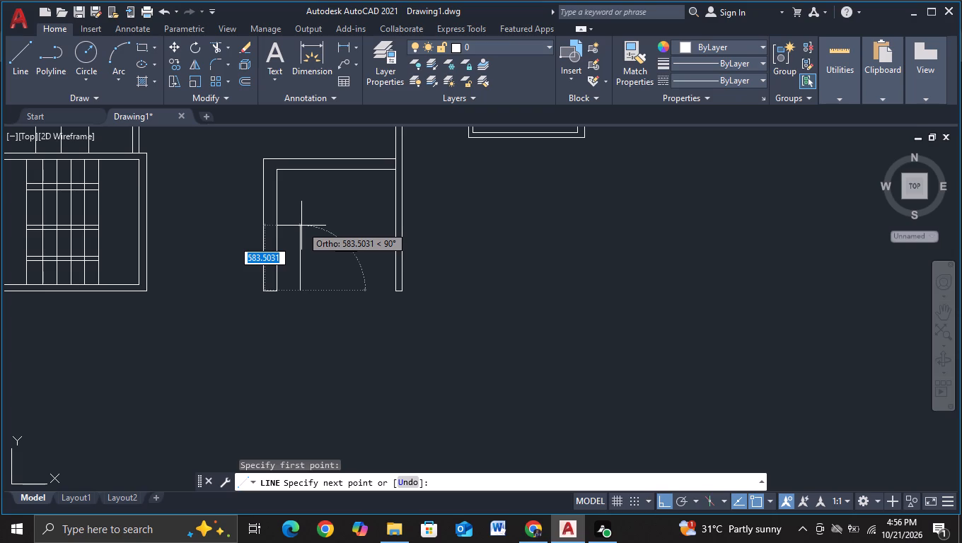
click(301, 226)
click(429, 225)
key(Escape)
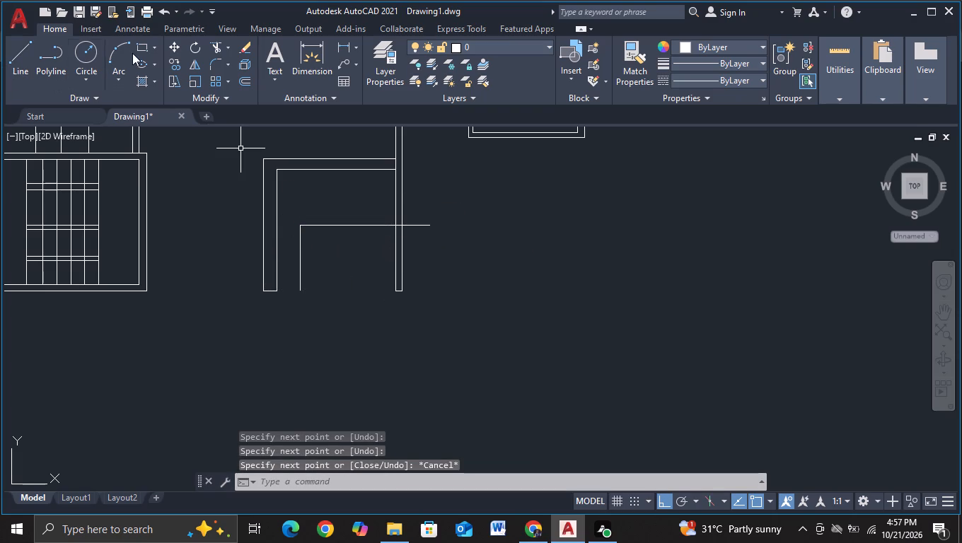
Trim the new horizontal line back to the near face of the narrow leg.
click(214, 49)
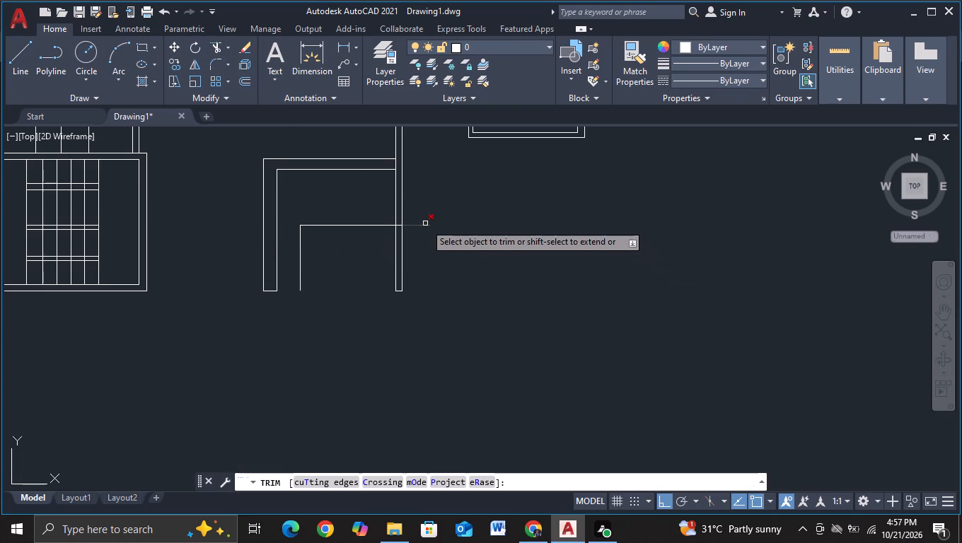
click(425, 223)
click(399, 226)
key(Escape)
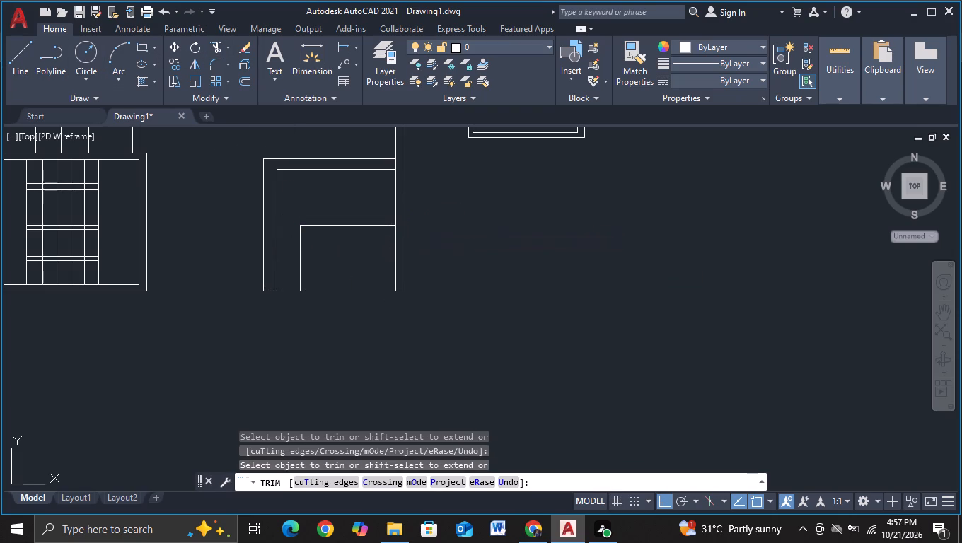
Copy the inner vertical and horizontal lines diagonally inward about 63 units at 310°, with Ortho off.
click(364, 226)
click(299, 245)
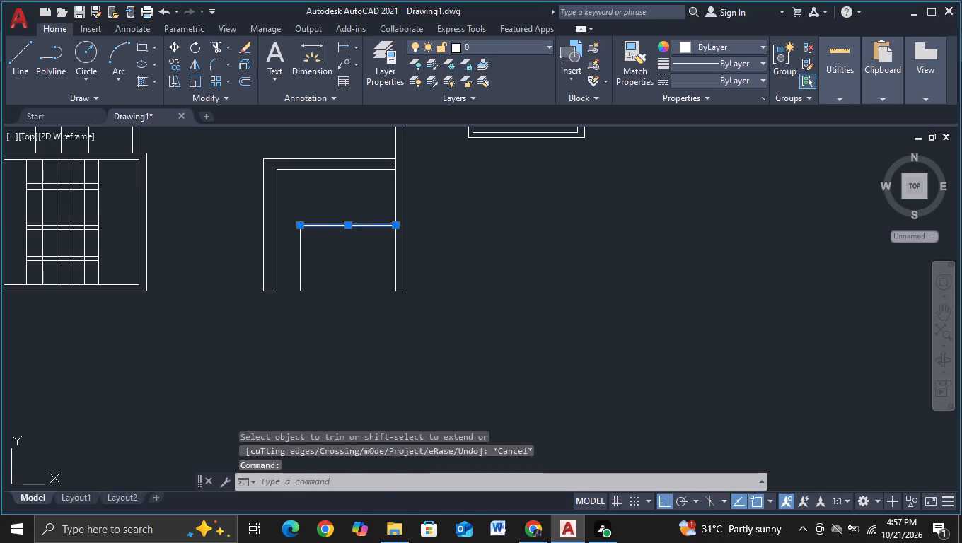
key(c)
click(374, 286)
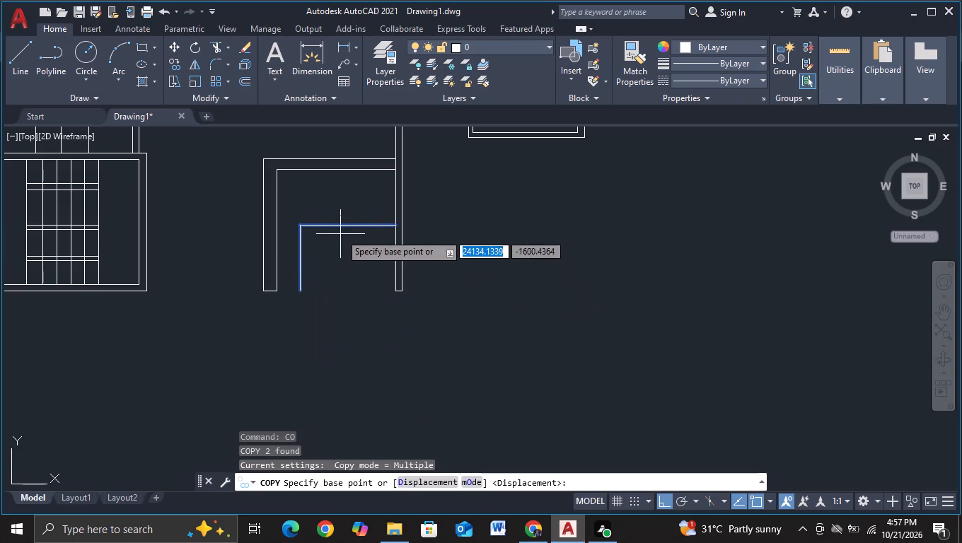
click(342, 229)
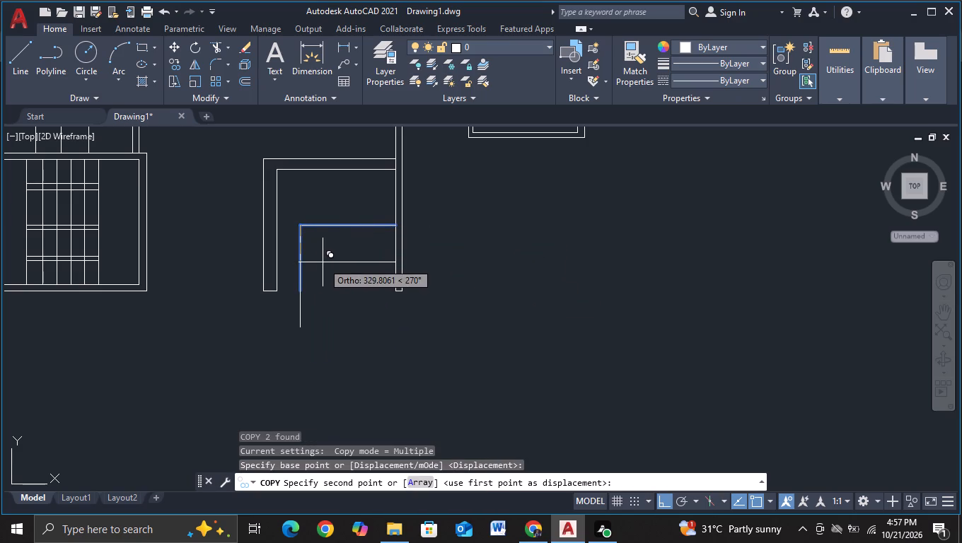
key(F8)
scroll(323, 262, up, 2)
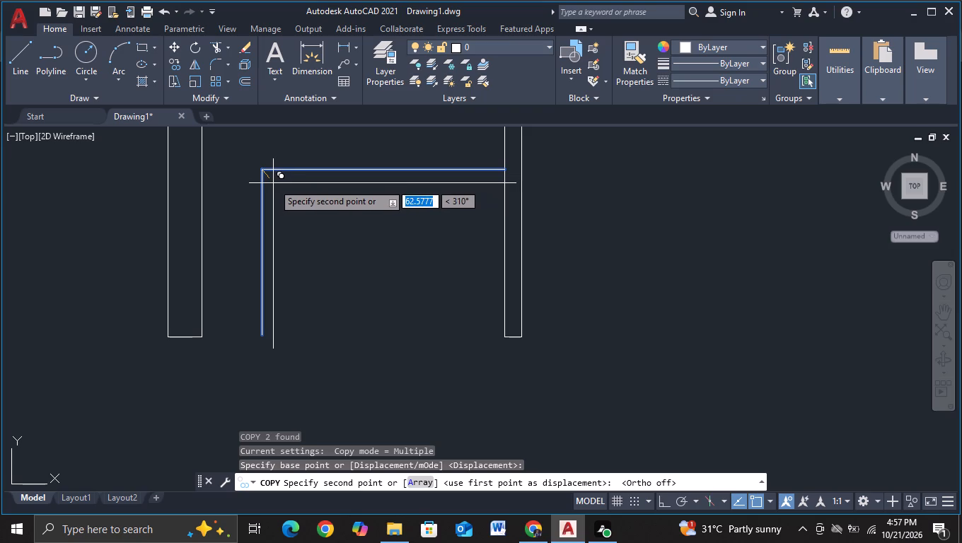
click(273, 183)
key(Escape)
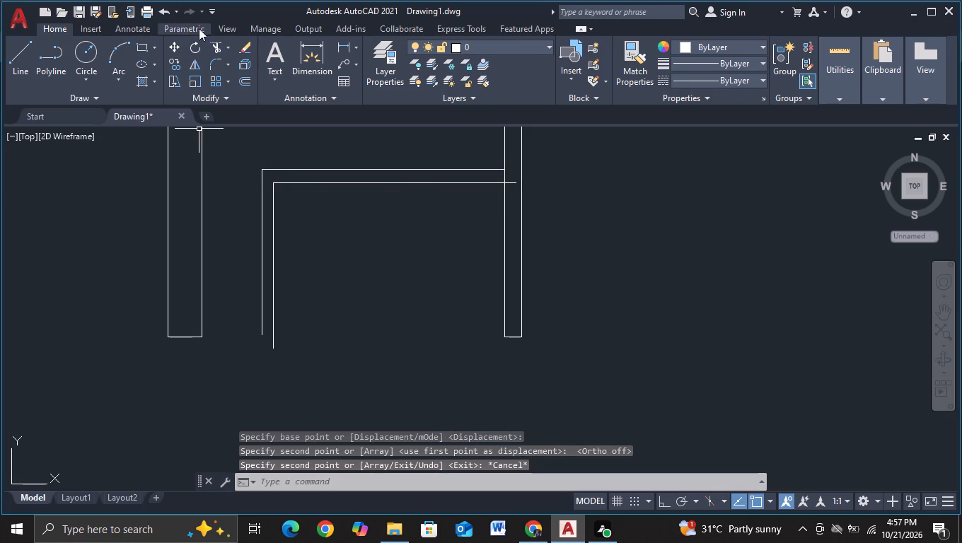
Trim the copied horizontal line's end inside the narrow leg.
click(210, 45)
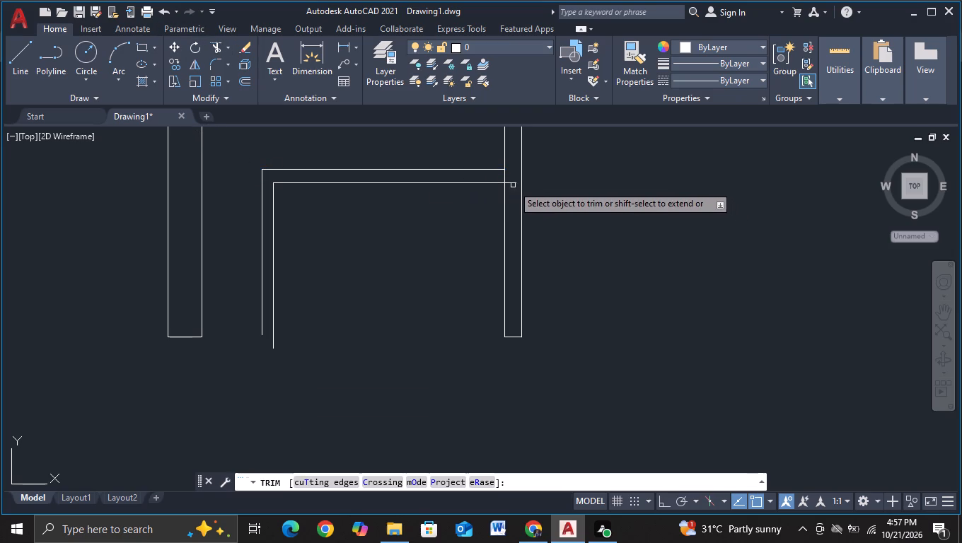
click(513, 183)
scroll(571, 201, down, 3)
middle_drag(639, 204, 584, 221)
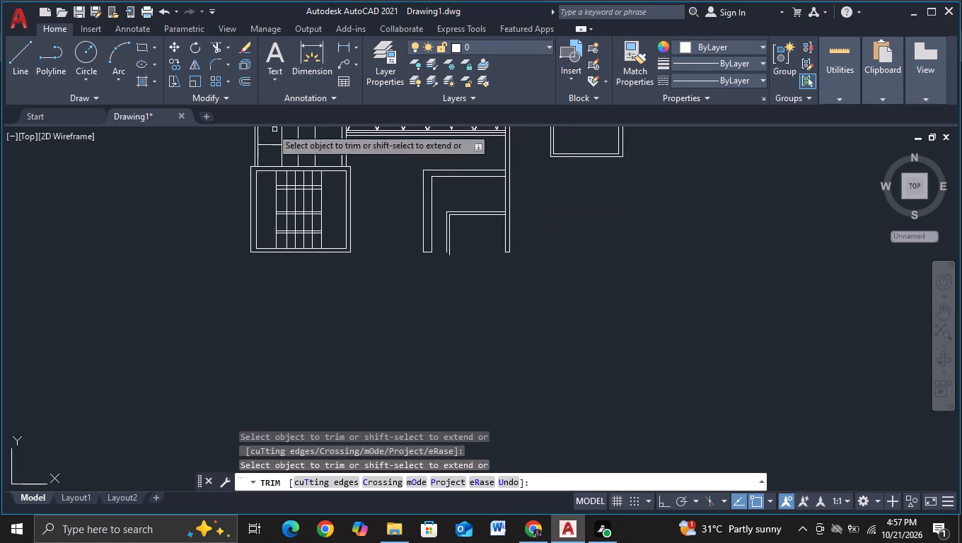
key(Escape)
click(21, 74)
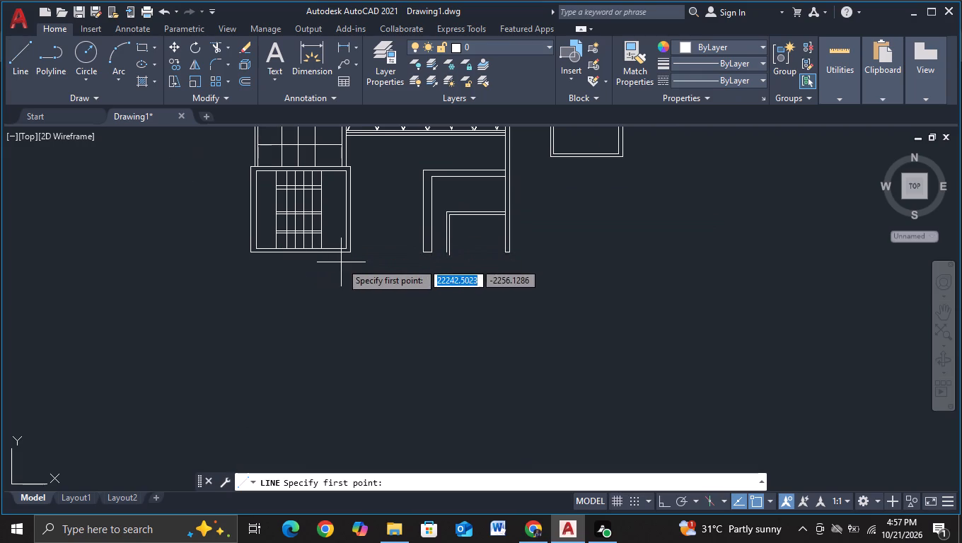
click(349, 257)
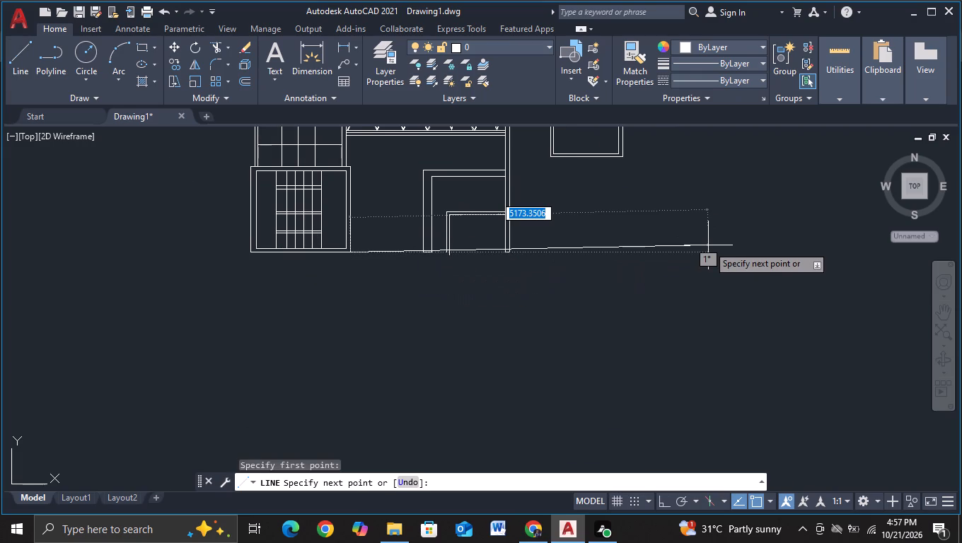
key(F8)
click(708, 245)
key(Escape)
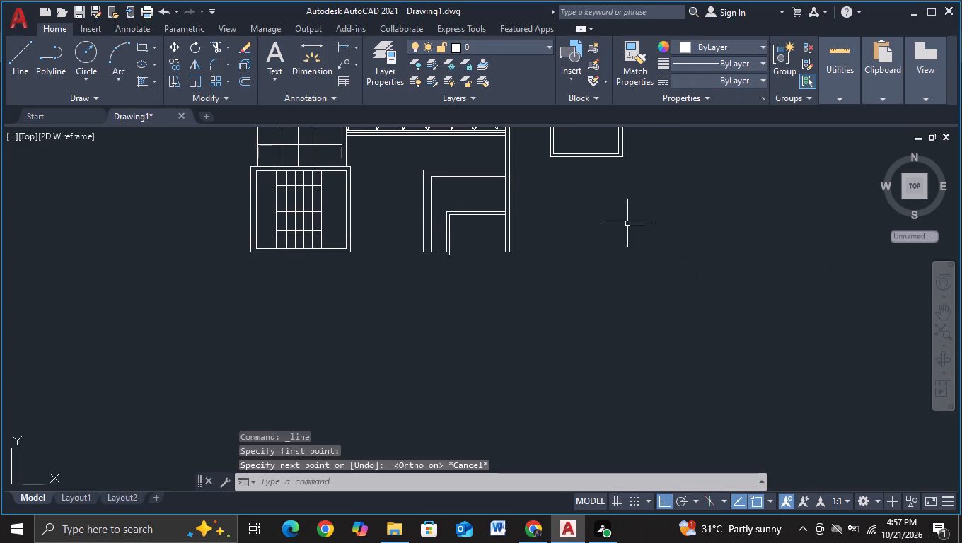
Draw a horizontal ground line from the tower's bottom corner past the legs to well beyond the hanging box.
click(20, 61)
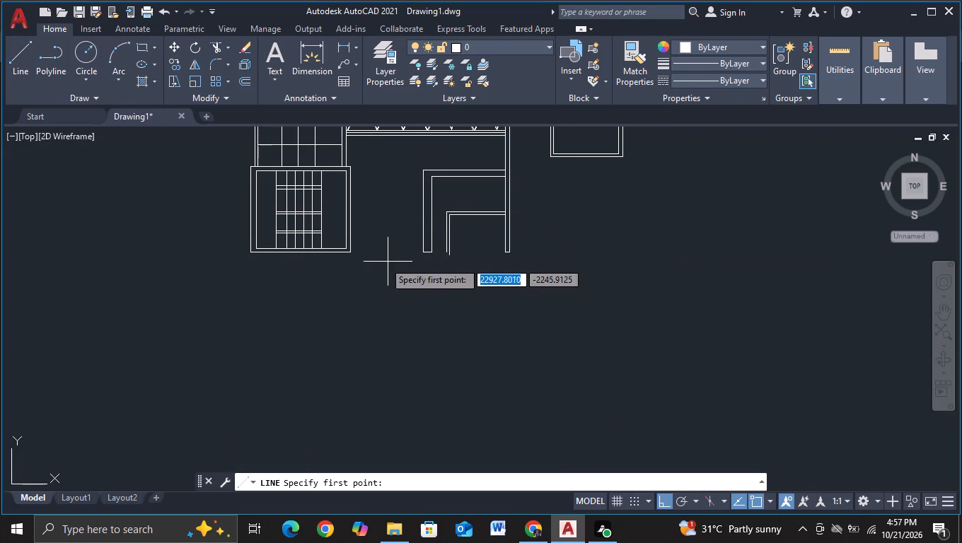
click(354, 257)
click(823, 310)
key(Escape)
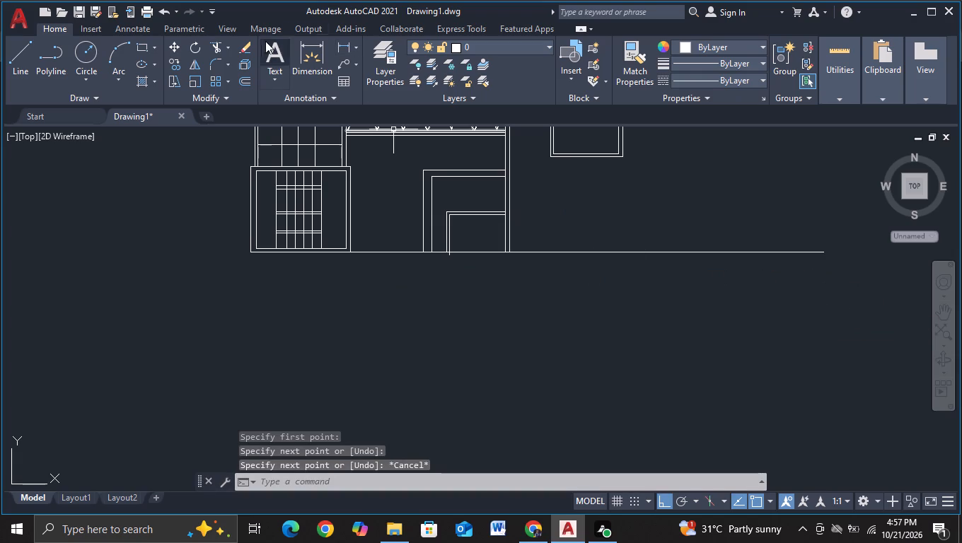
Trim the copied vertical line's overhang below the ground line.
click(217, 49)
scroll(531, 228, up, 2)
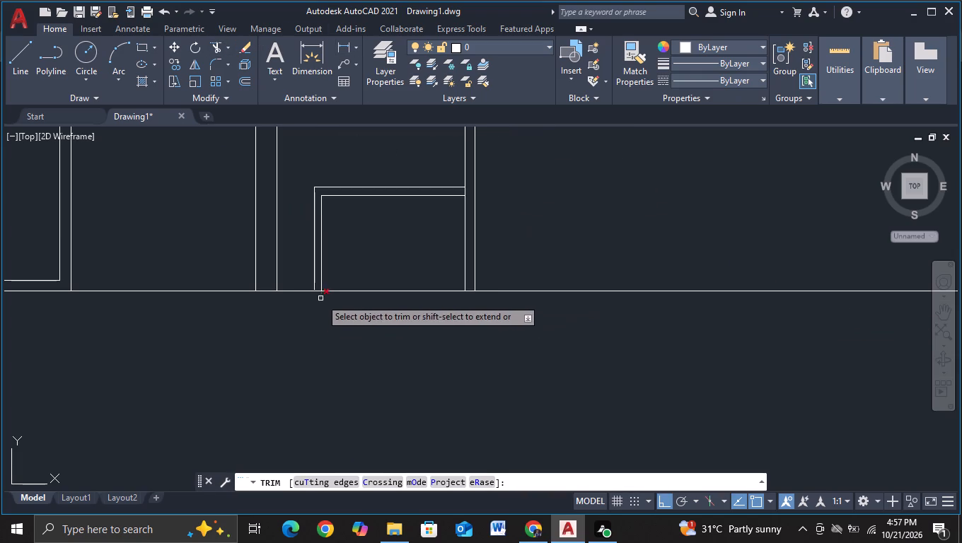
click(321, 298)
Draw a vertical line from just inside the bottom of the hanging box down past the ground line.
scroll(562, 245, down, 2)
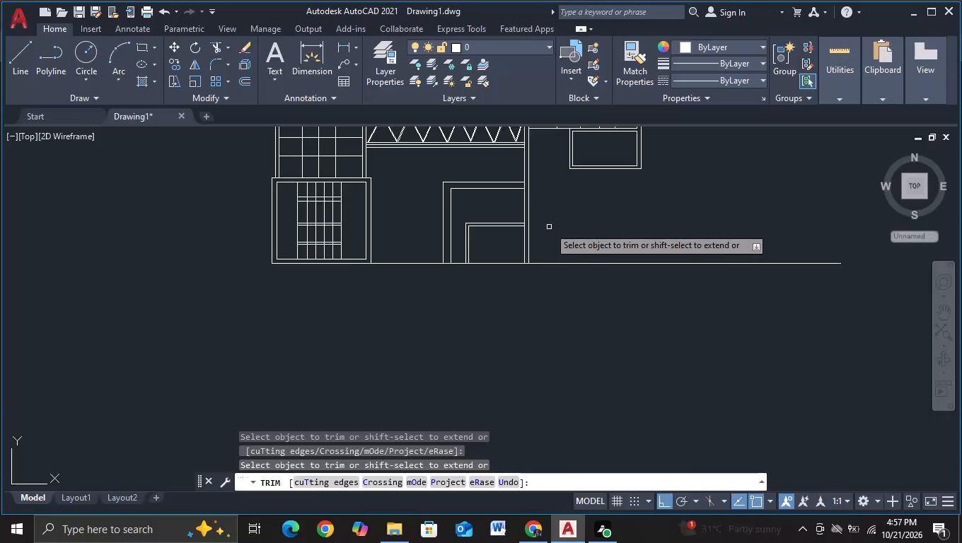
click(30, 73)
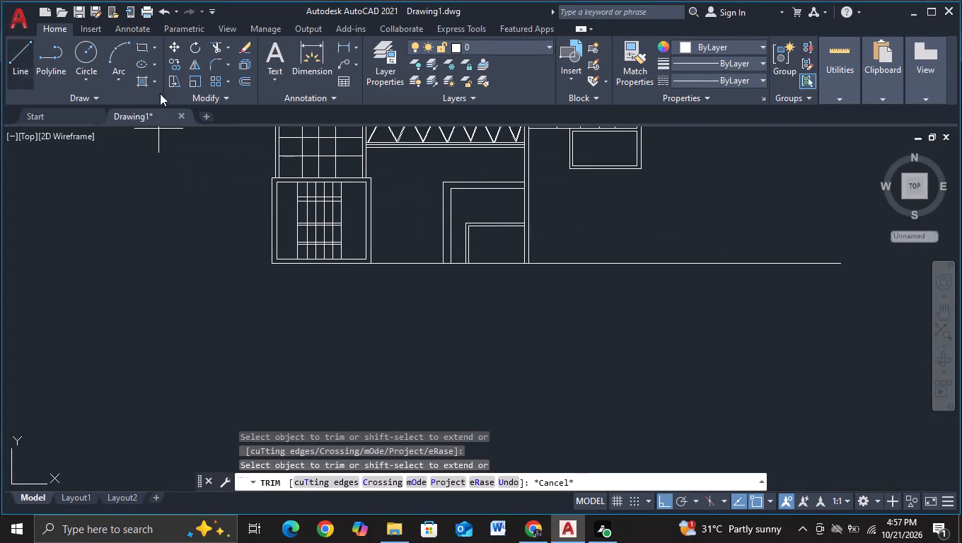
middle_drag(850, 293, 697, 300)
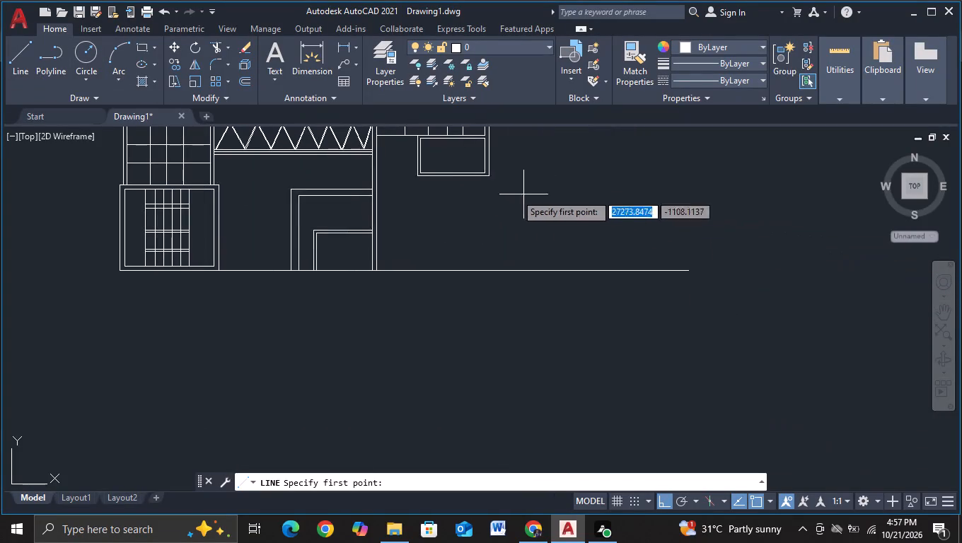
scroll(484, 187, up, 2)
click(393, 145)
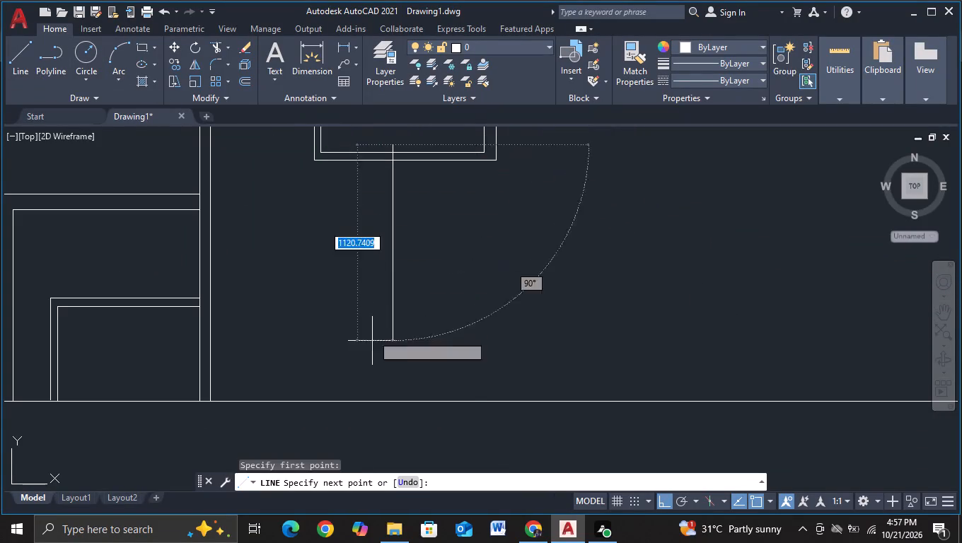
click(362, 421)
key(Escape)
click(25, 80)
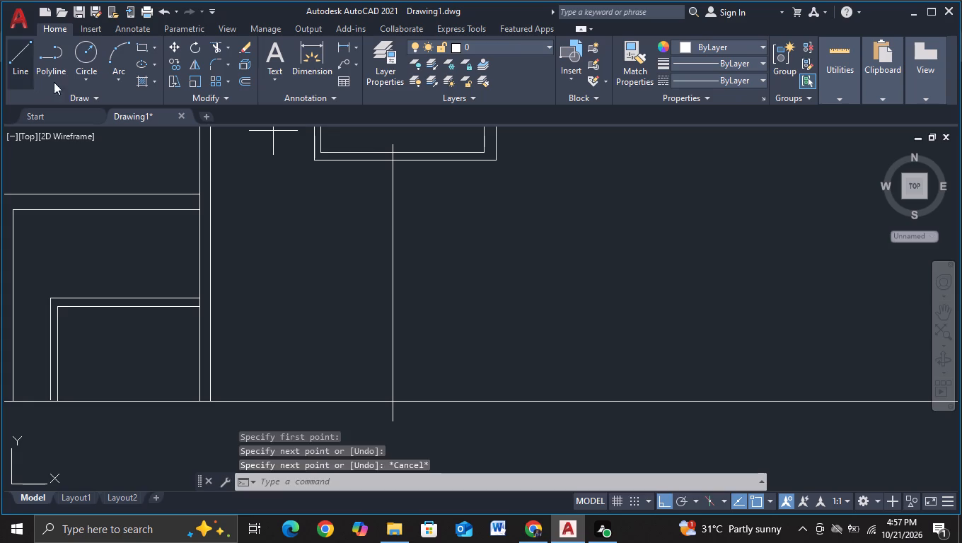
key(Escape)
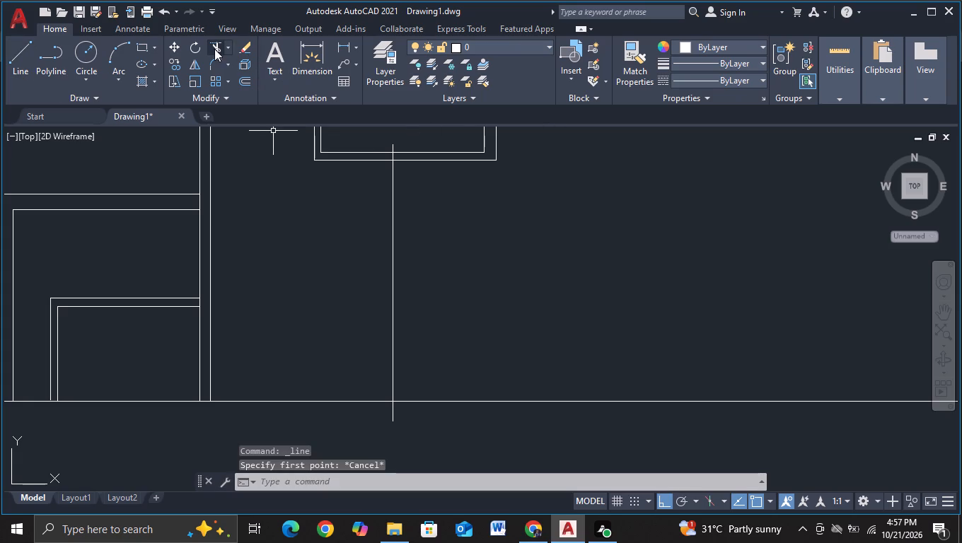
Trim the vertical line's ends so it runs only from the box's bottom outer edge to the ground line.
click(214, 49)
click(393, 144)
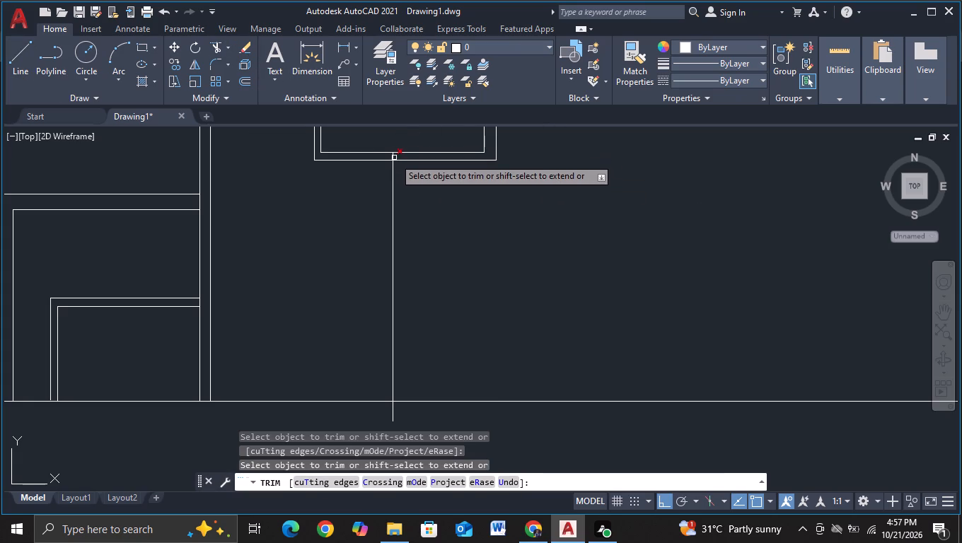
click(394, 158)
scroll(445, 213, down, 2)
middle_drag(488, 170, 499, 147)
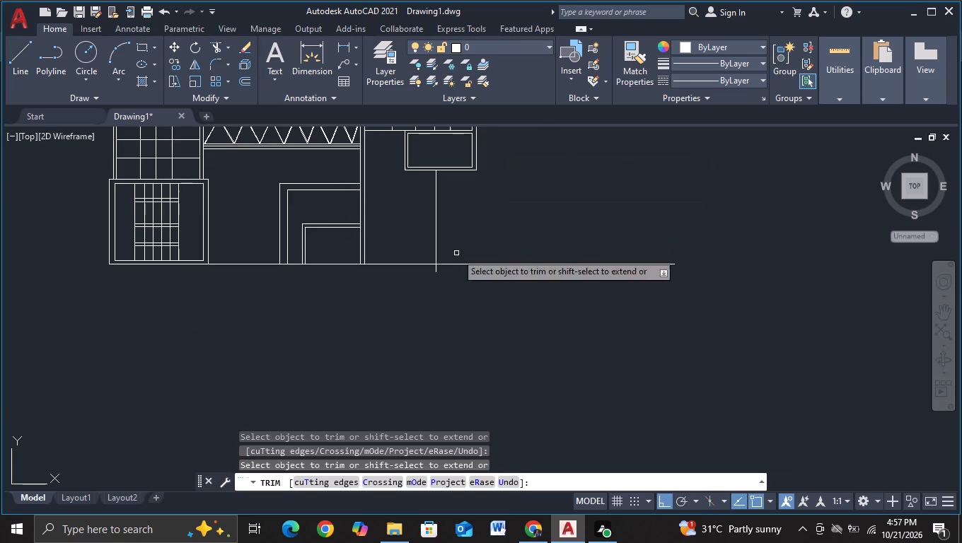
click(433, 271)
click(442, 272)
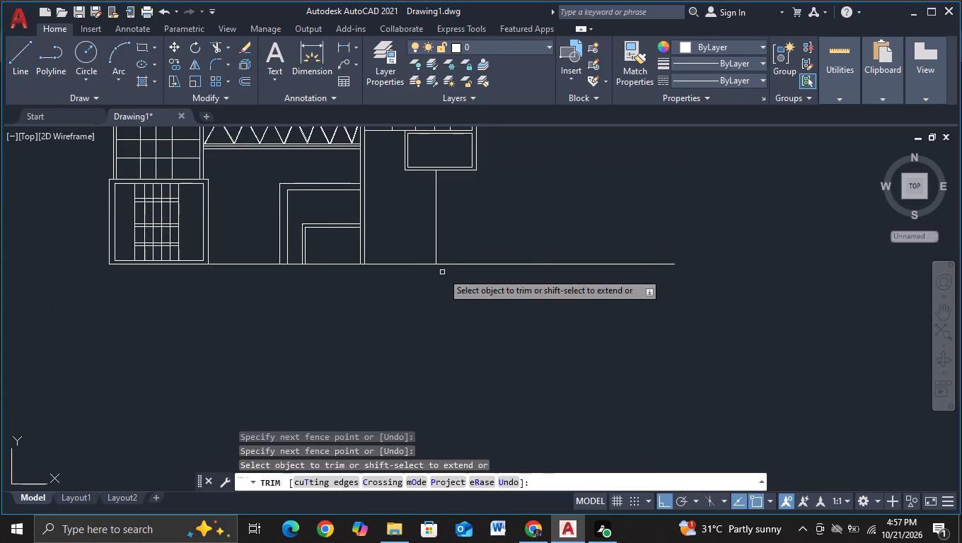
key(Escape)
Copy the vertical line under the hanging box about 176 units to its right, plus a close pair beyond the box, the farthest about 1089 units away.
click(437, 242)
key(c)
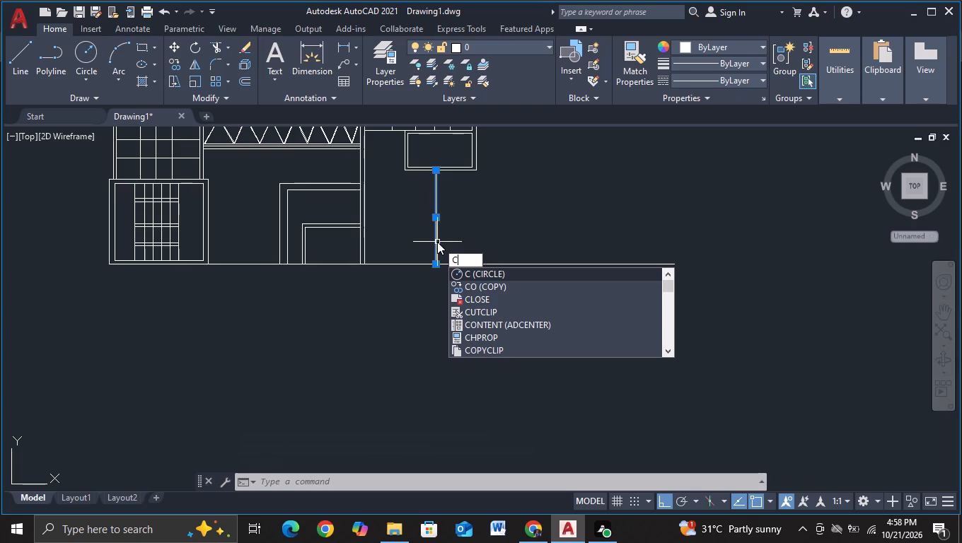
key(c)
key(BackSpace)
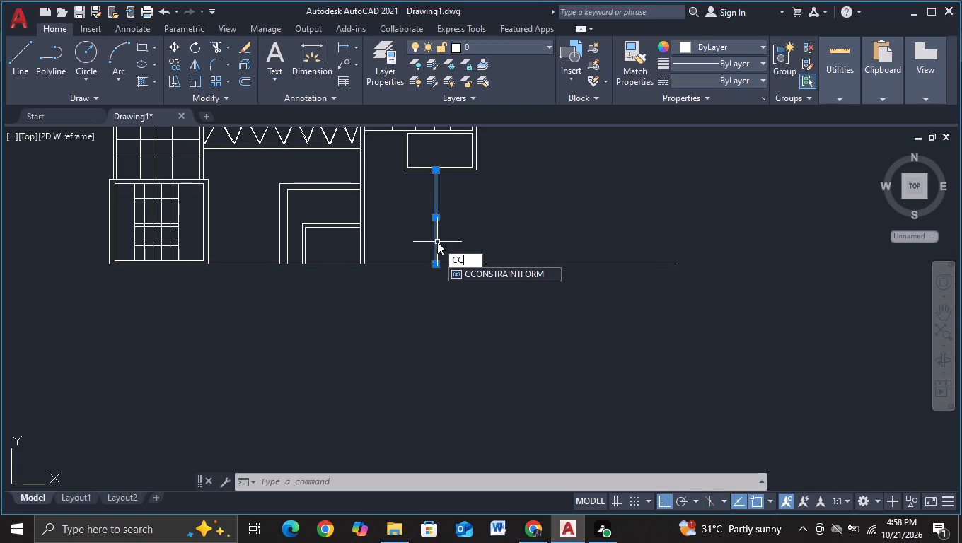
key(BackSpace)
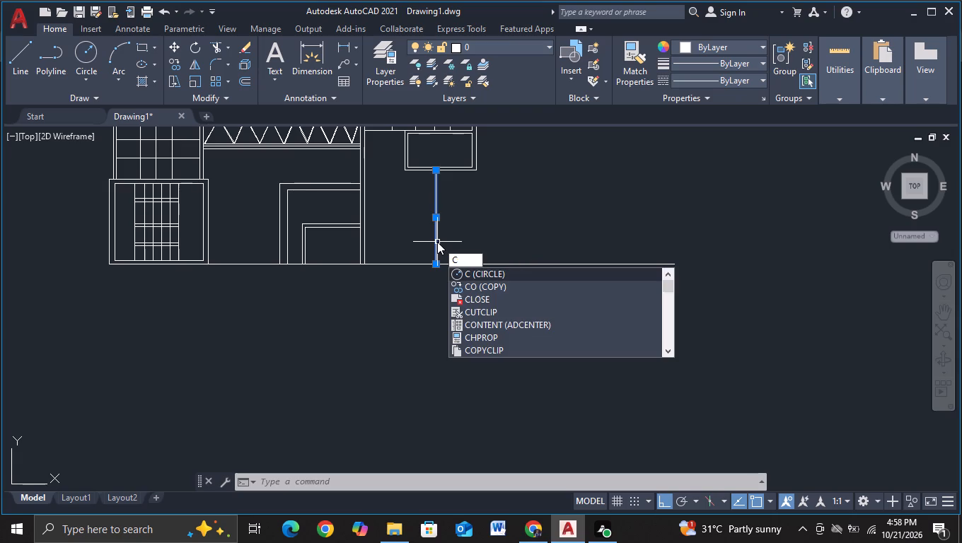
click(504, 286)
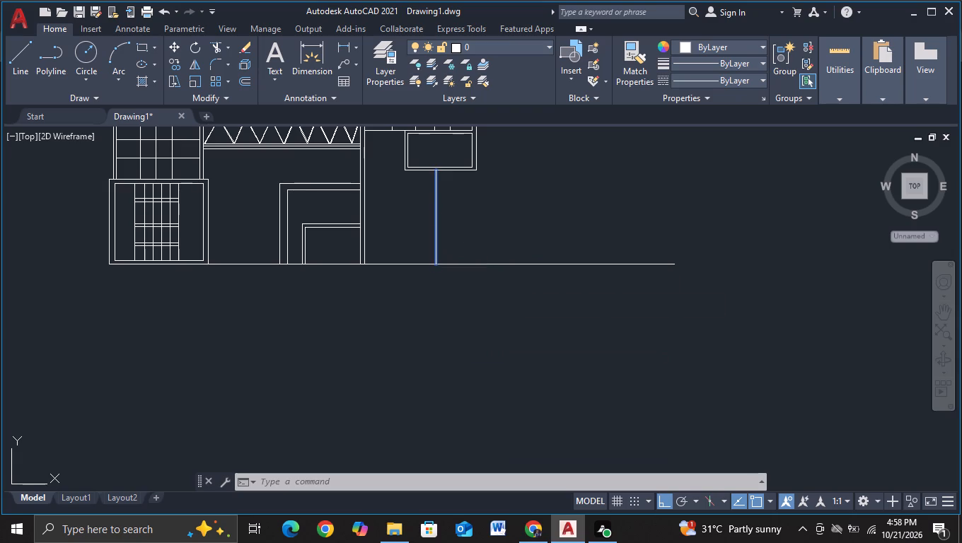
click(436, 235)
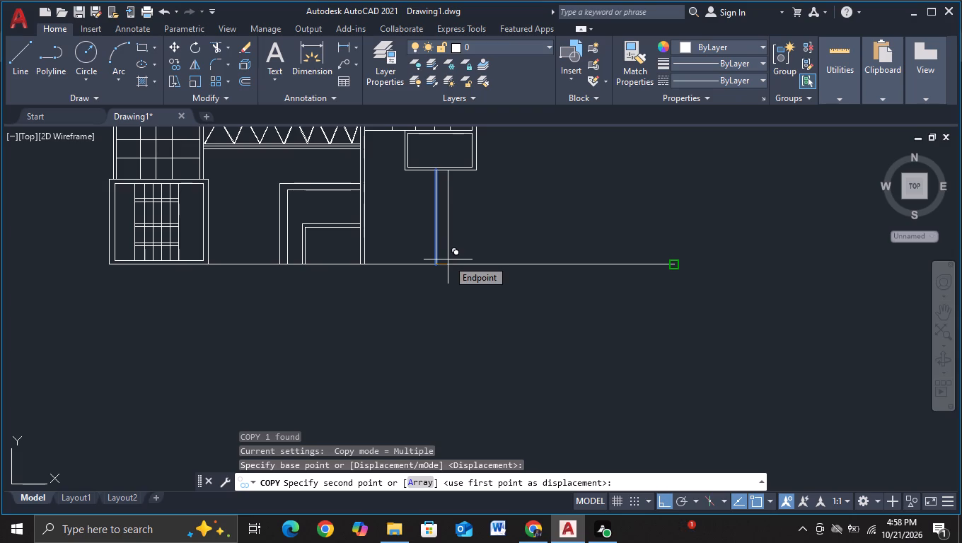
key(F3)
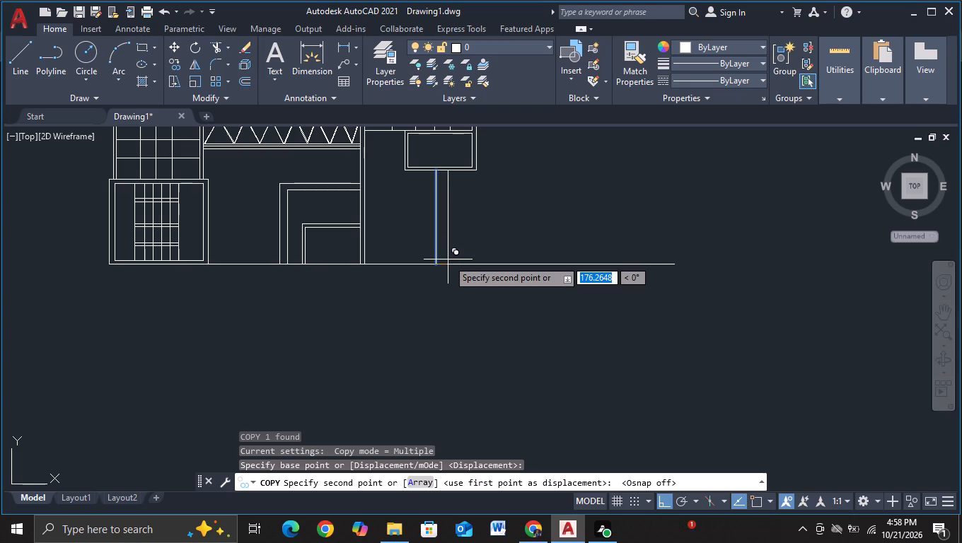
click(448, 259)
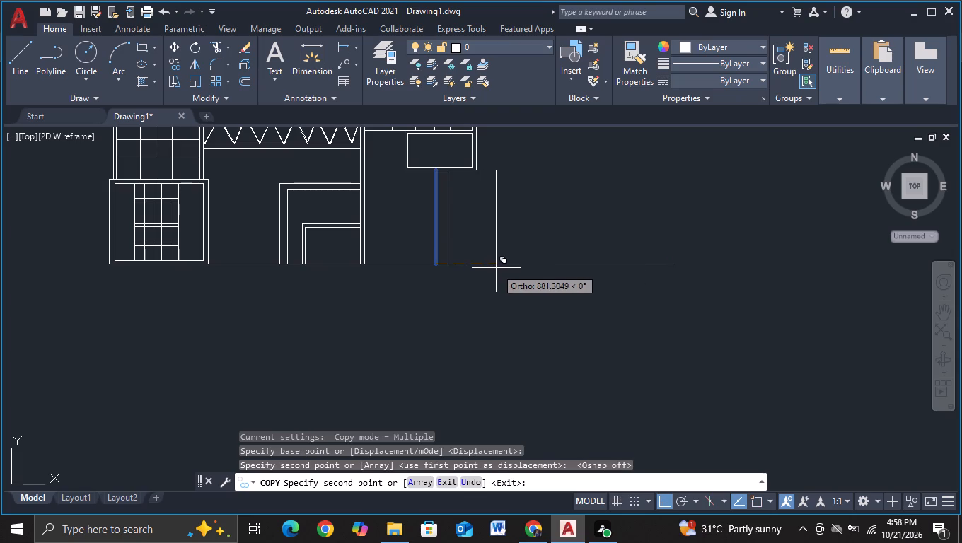
click(503, 268)
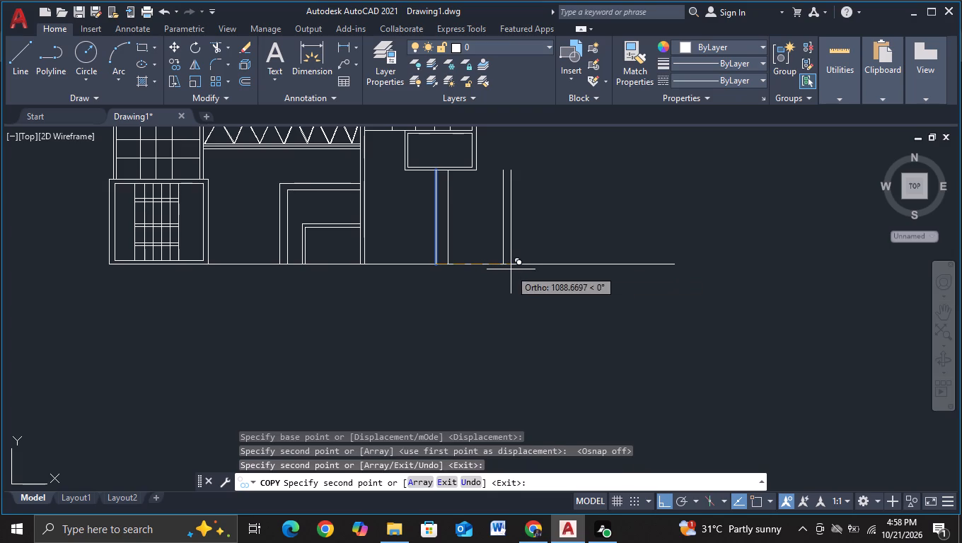
click(511, 269)
key(Escape)
scroll(494, 307, down, 2)
middle_drag(475, 339, 497, 316)
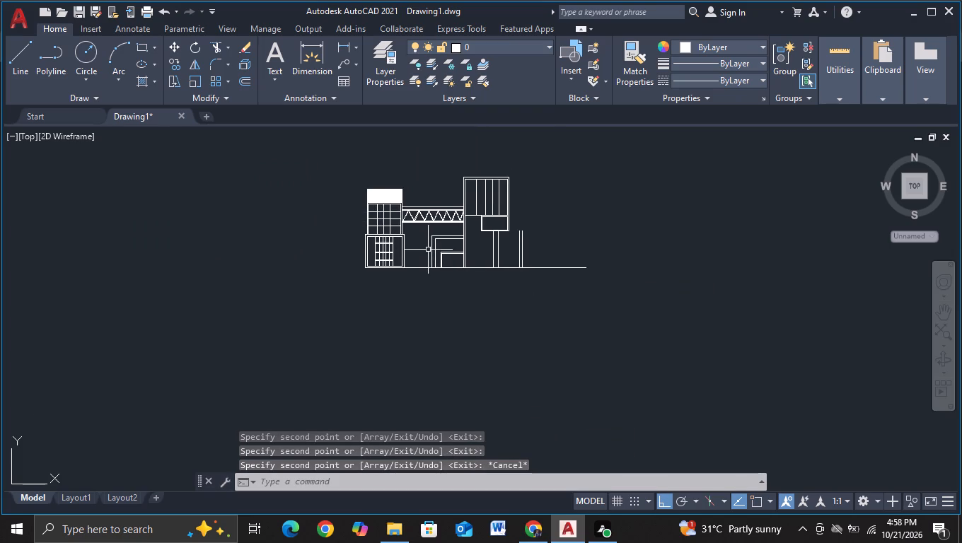
scroll(427, 248, up, 1)
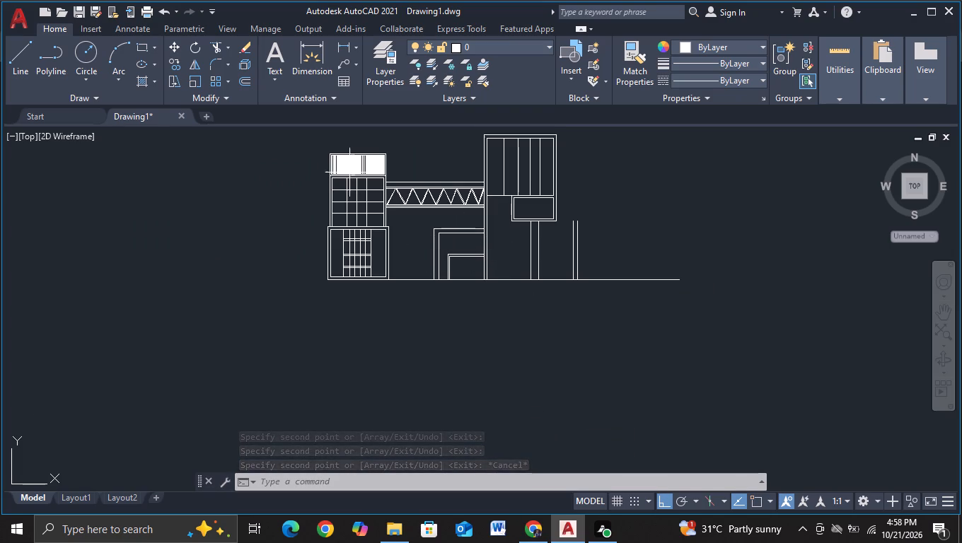
Draw a horizontal line about 1059 units long from the braced beam's lower right end across the frame post into the hanging box.
click(23, 53)
scroll(559, 219, up, 1)
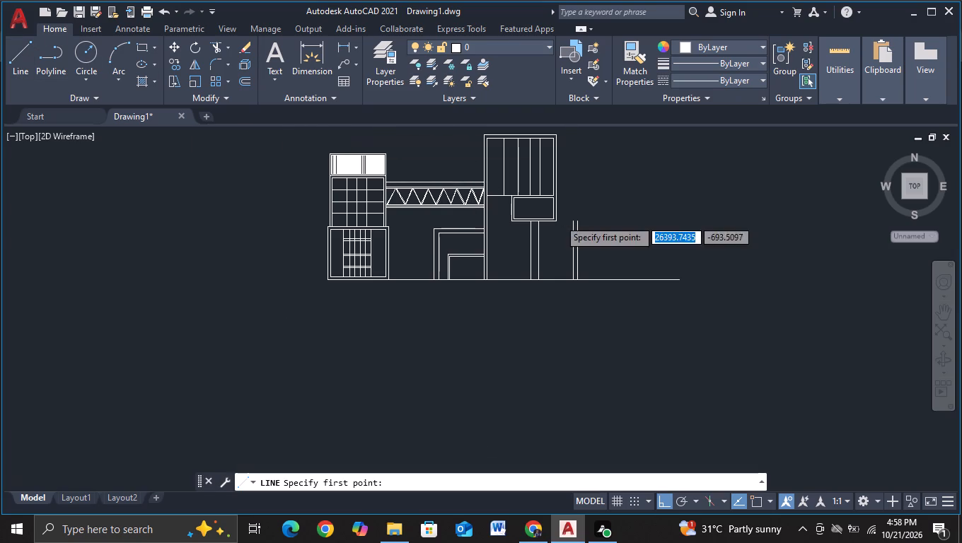
scroll(559, 219, up, 1)
scroll(394, 195, up, 2)
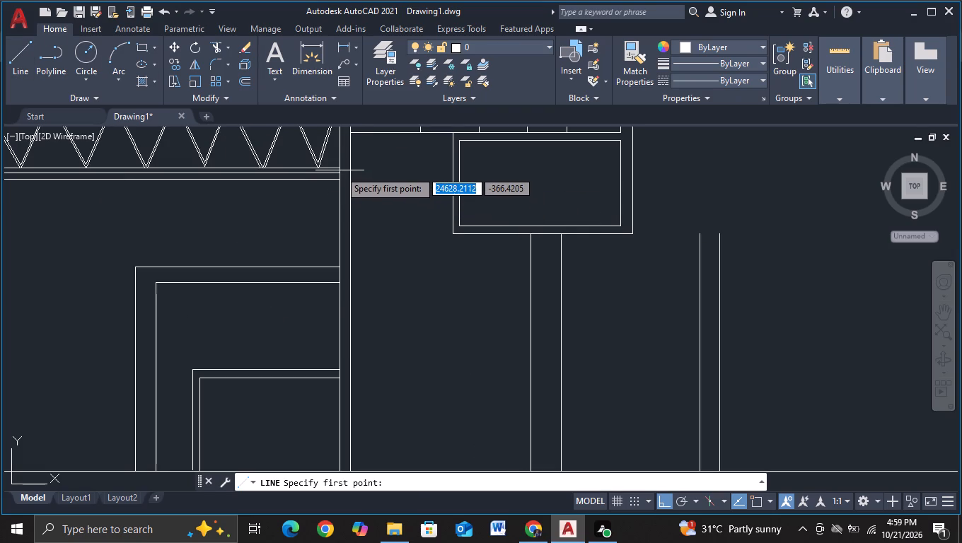
key(F3)
click(340, 170)
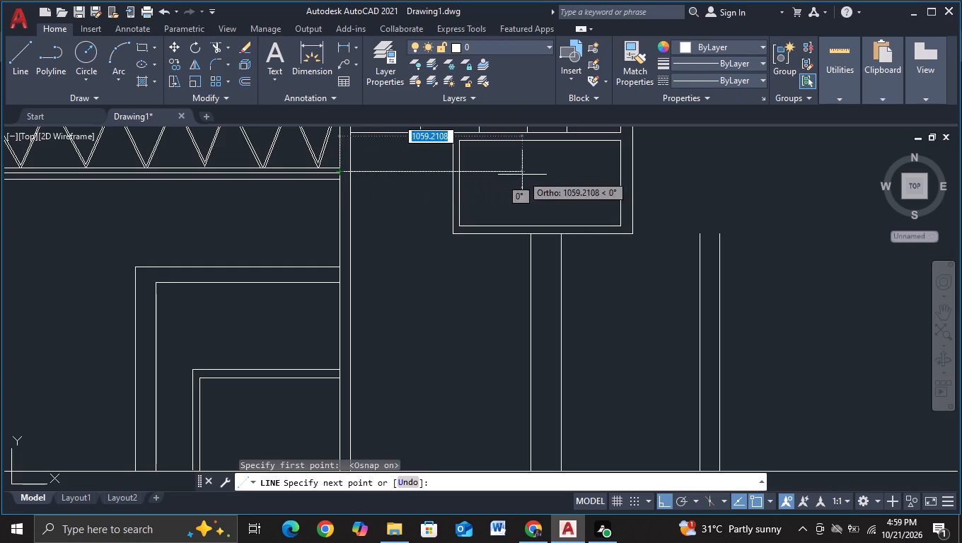
click(522, 175)
key(Escape)
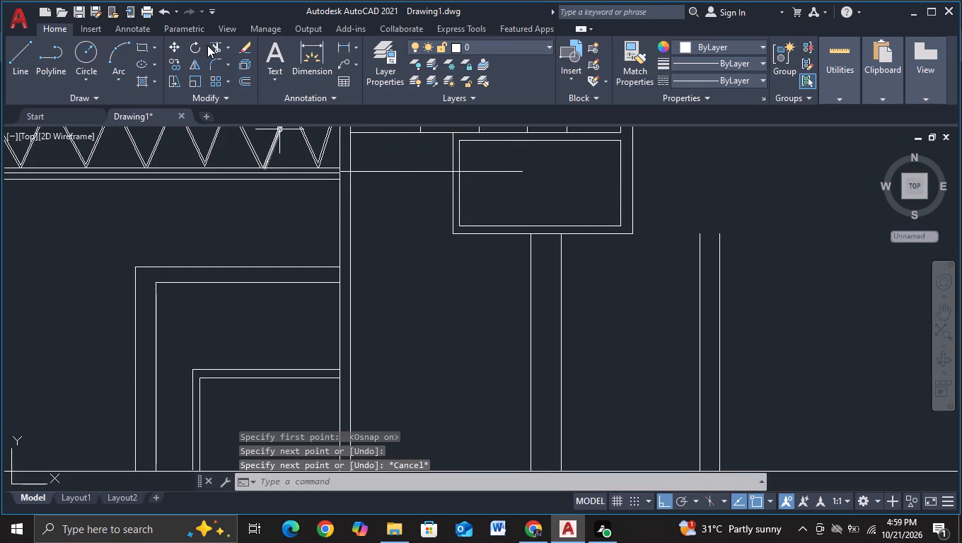
Trim the horizontal line so it runs only from the frame post's inner edge to the hanging box's outer edge.
click(211, 44)
click(346, 170)
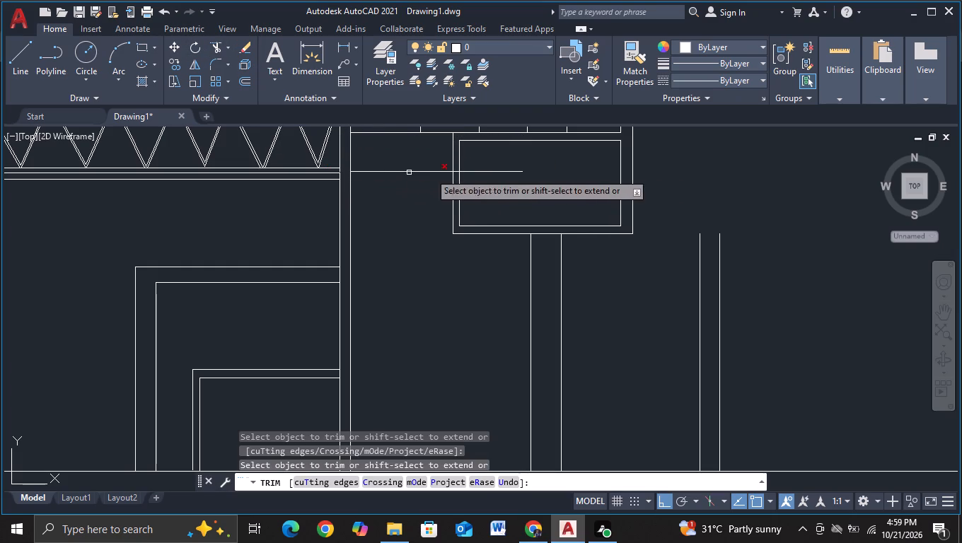
click(456, 170)
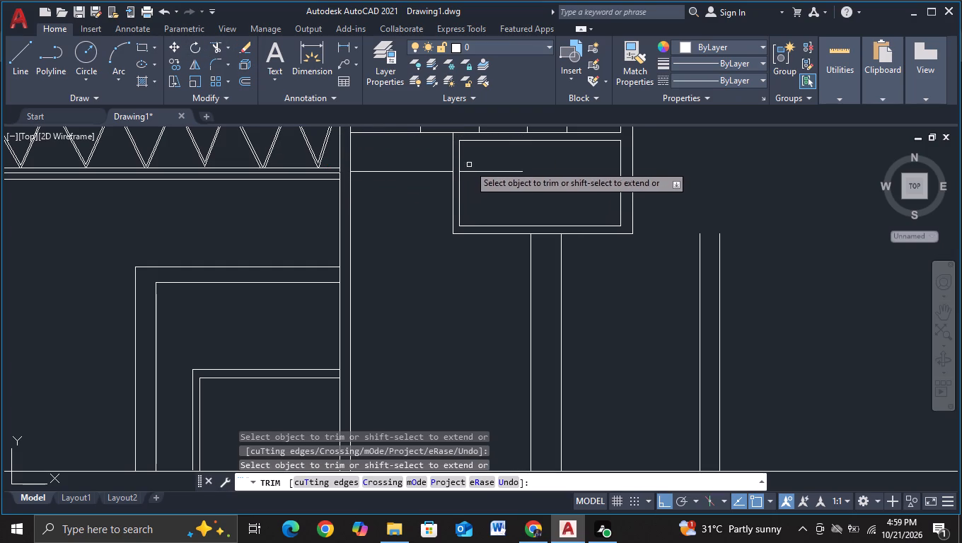
drag(473, 159, 480, 189)
scroll(483, 183, down, 3)
middle_drag(587, 211, 545, 258)
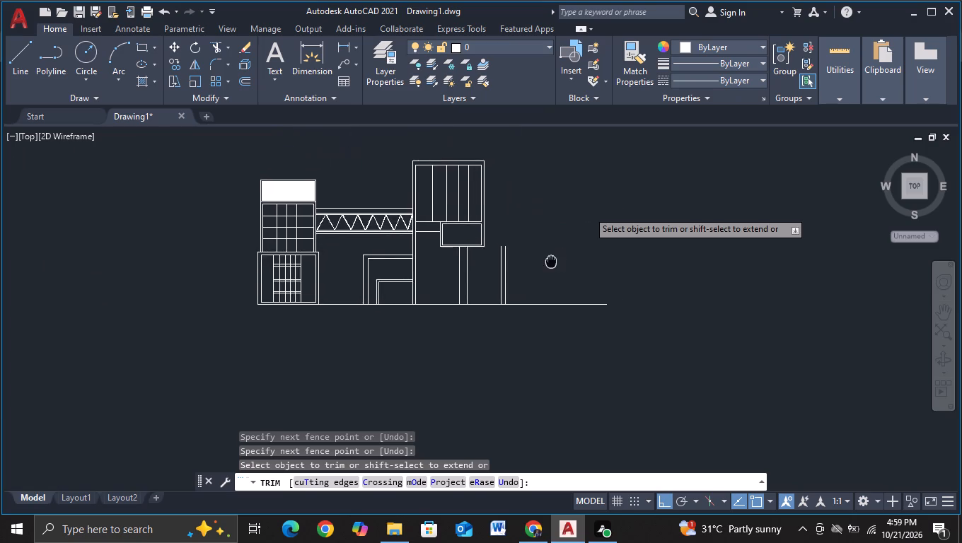
middle_drag(545, 258, 524, 240)
key(Escape)
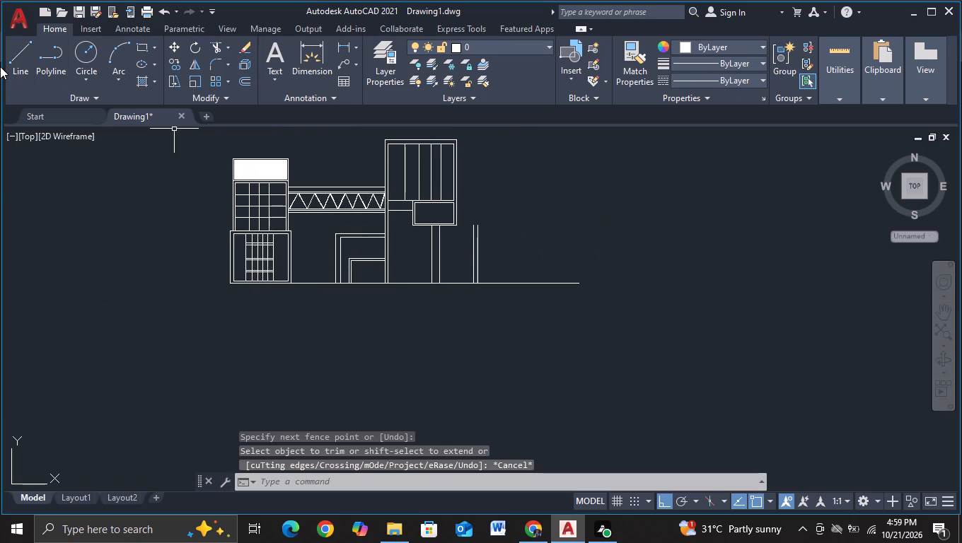
Draw a horizontal line across the upper part of the raised frame's striped panel, extending past both outer edges.
click(8, 67)
scroll(614, 180, up, 2)
middle_drag(448, 195, 562, 252)
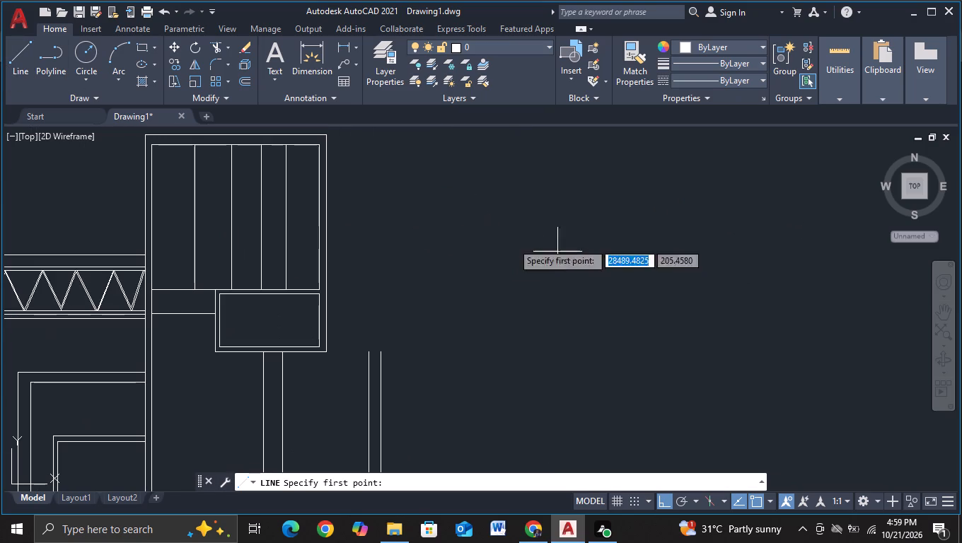
middle_drag(424, 231, 530, 242)
click(220, 191)
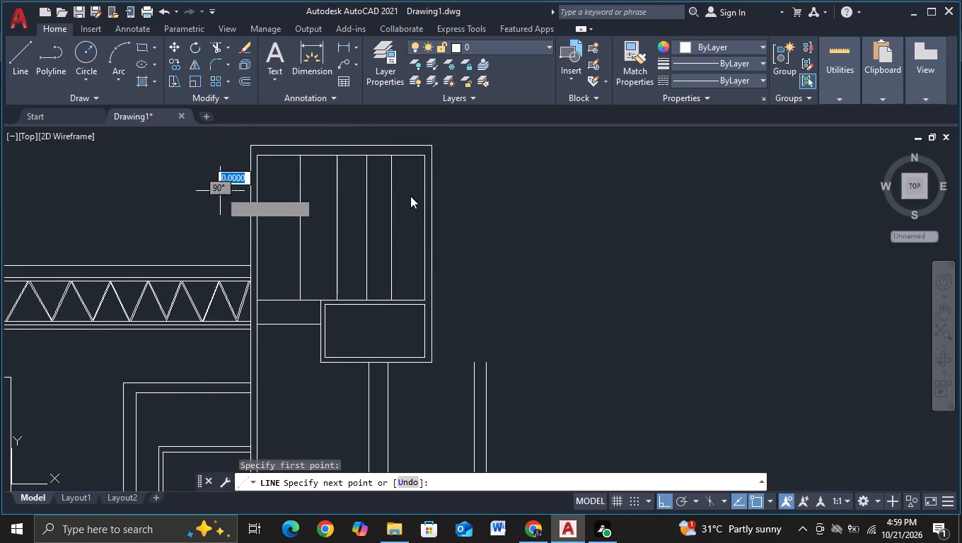
click(532, 209)
key(Escape)
Trim the horizontal line's ends so it spans only between the raised frame's inner side edges.
click(221, 52)
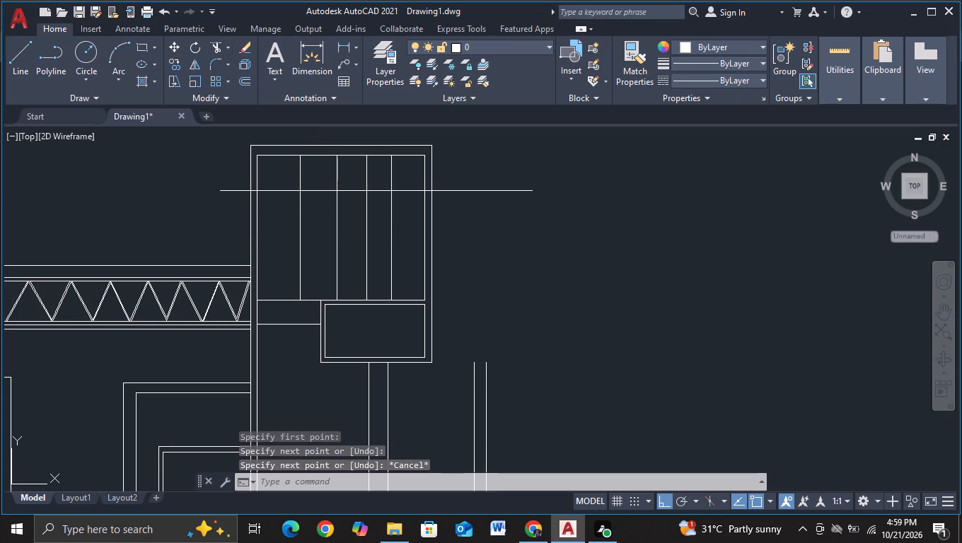
click(239, 191)
scroll(250, 189, up, 2)
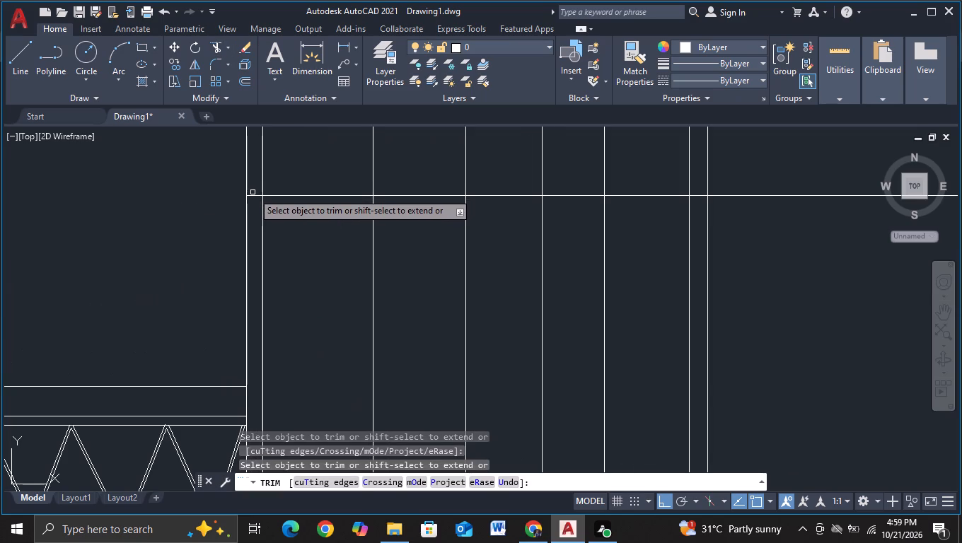
click(253, 195)
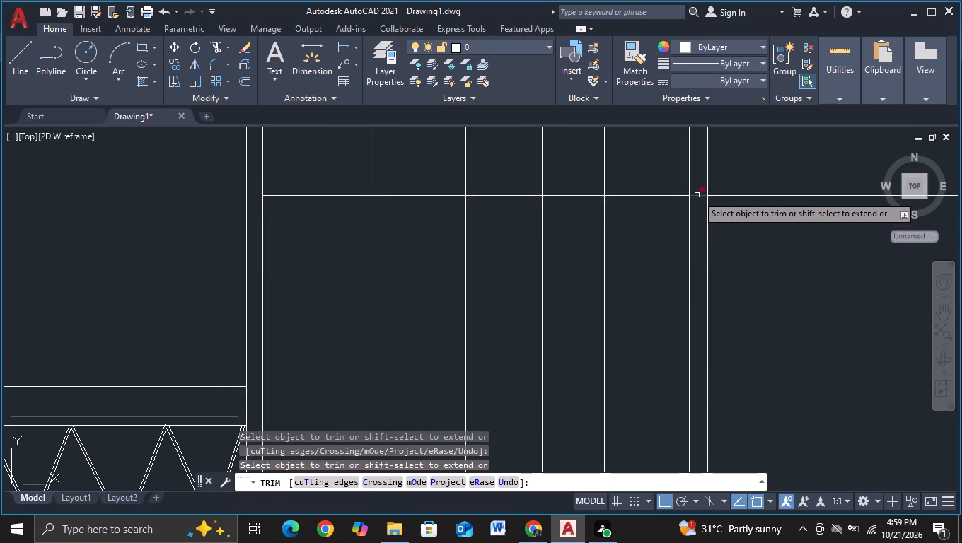
click(697, 195)
drag(760, 185, 765, 247)
key(Escape)
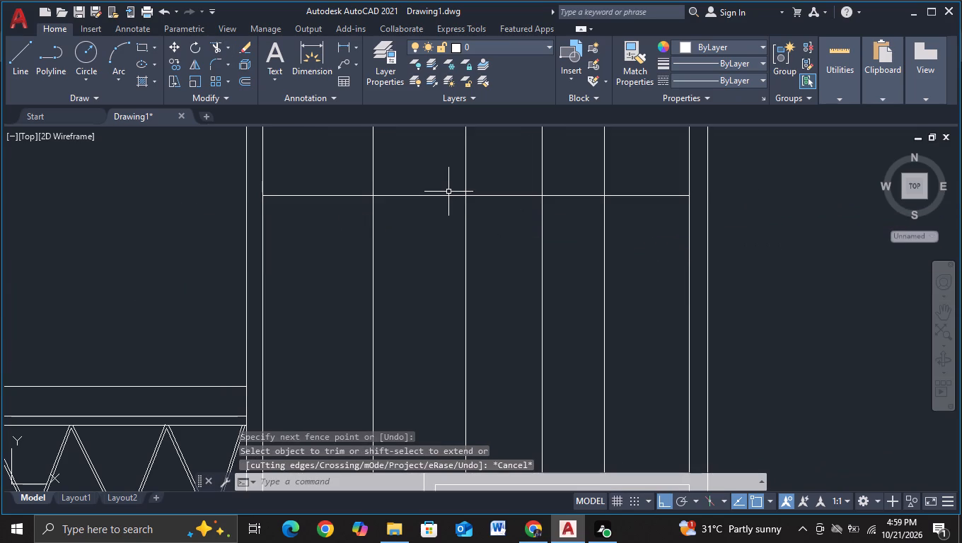
Copy the panel's horizontal line about 30 units below itself to form a double line.
click(450, 194)
key(c)
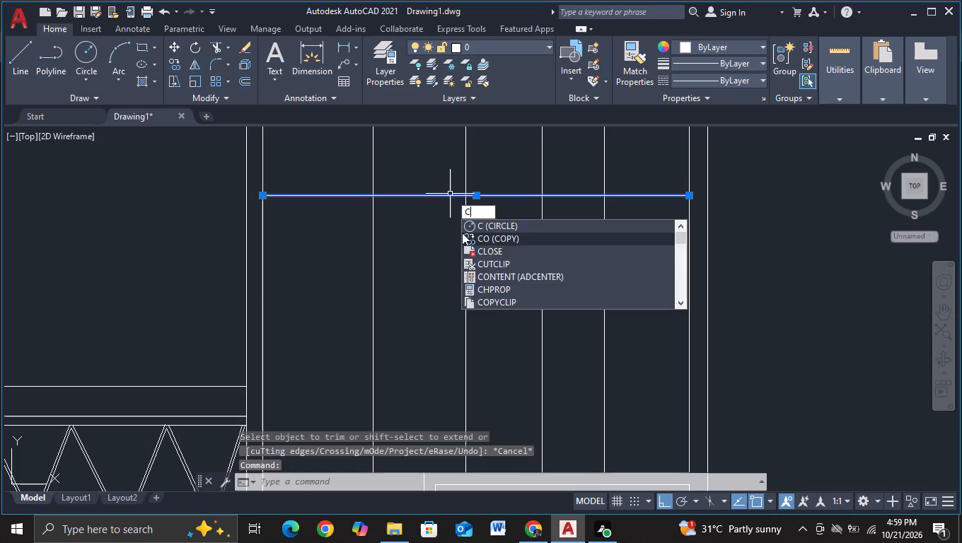
click(475, 233)
click(460, 194)
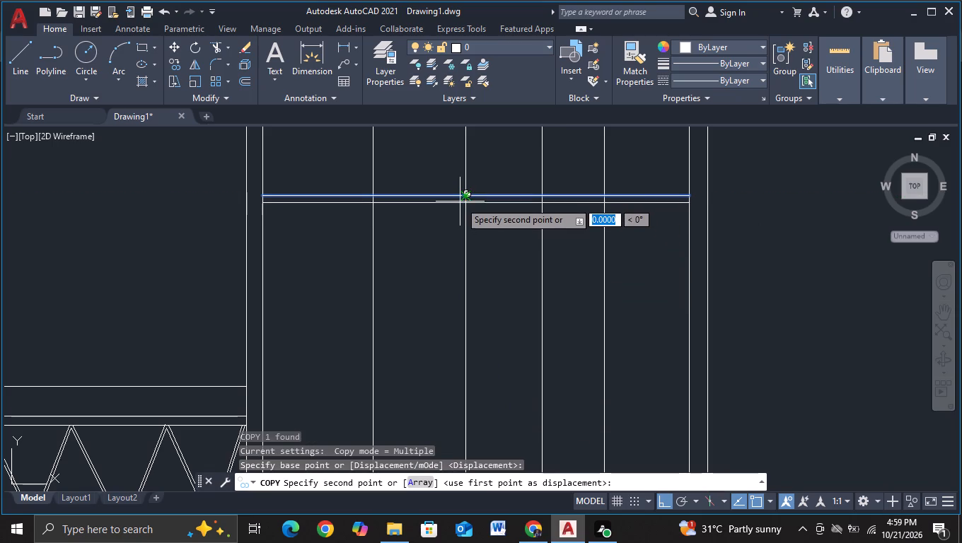
scroll(460, 206, up, 1)
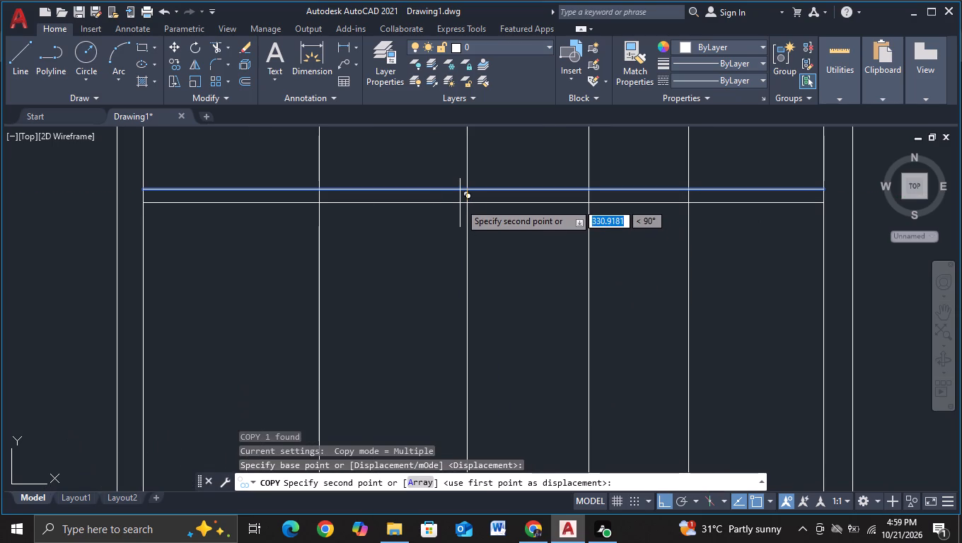
click(460, 203)
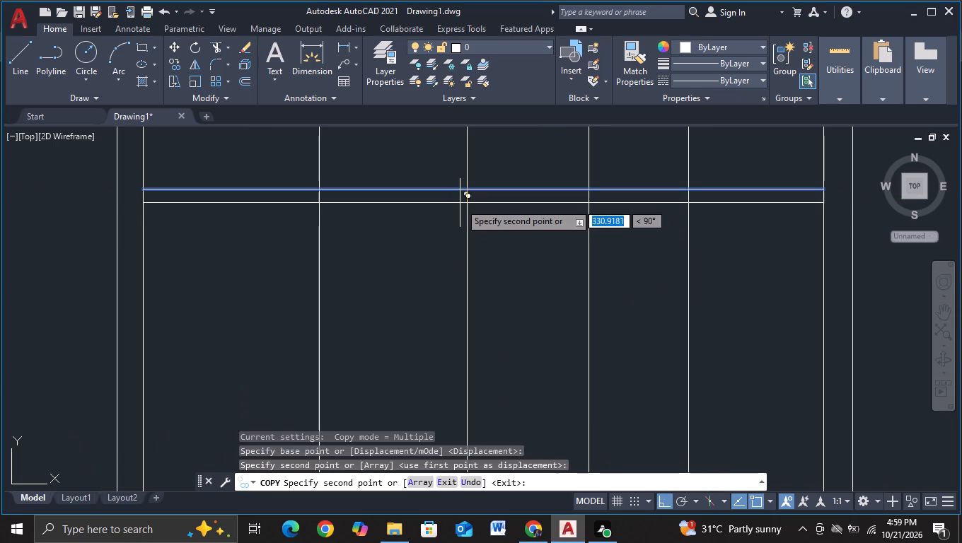
key(F3)
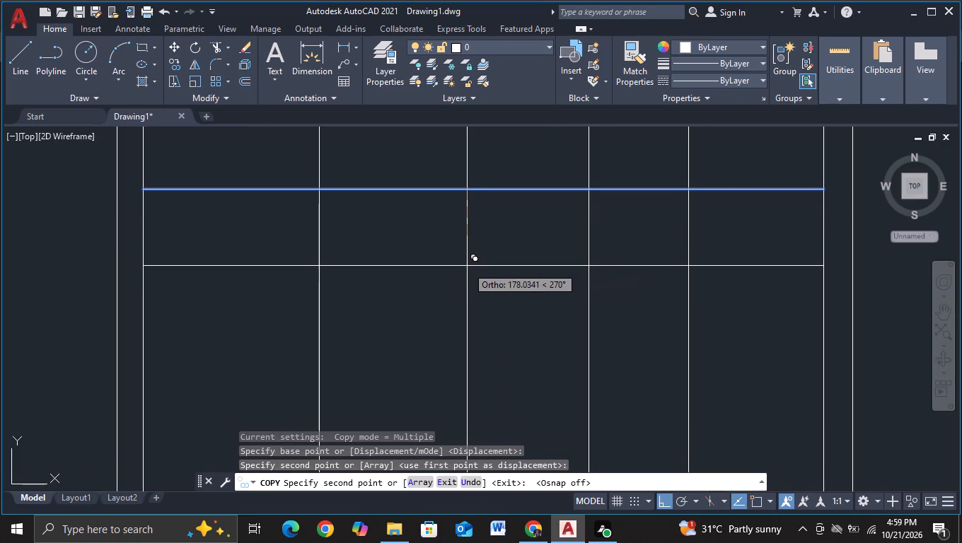
scroll(468, 228, down, 3)
scroll(468, 228, up, 2)
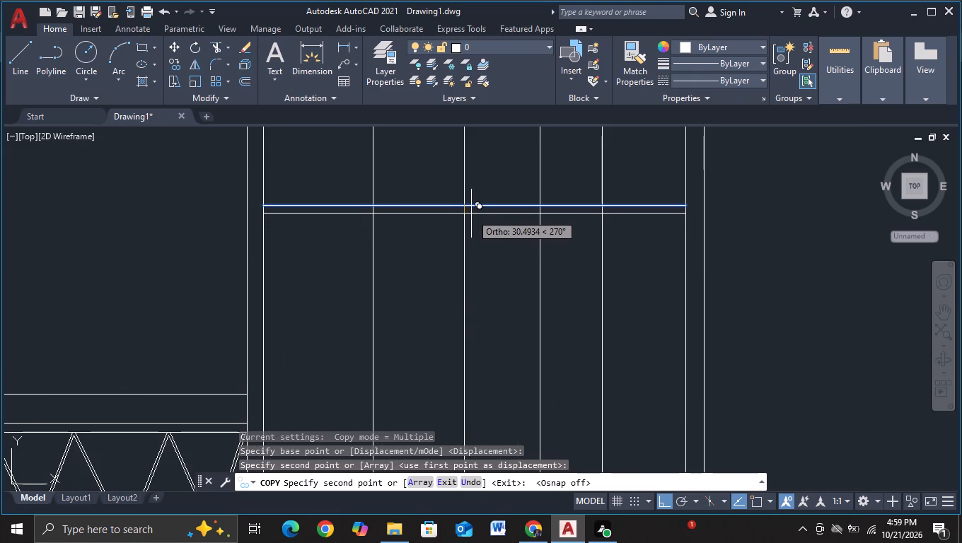
click(471, 214)
key(Escape)
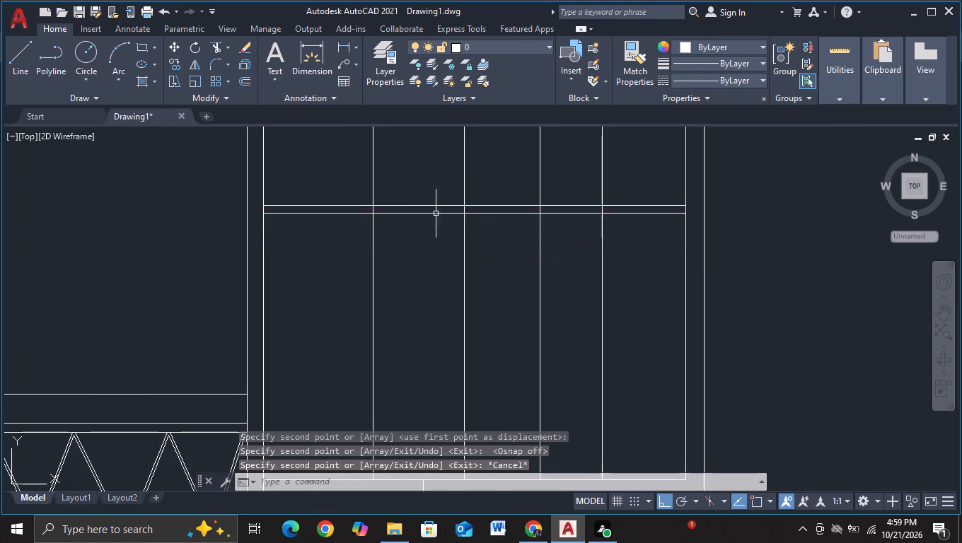
Copy the panel's horizontal double line twice downward at even spacing, dividing the raised frame's panel into four rows.
drag(434, 187, 407, 280)
click(410, 273)
key(c)
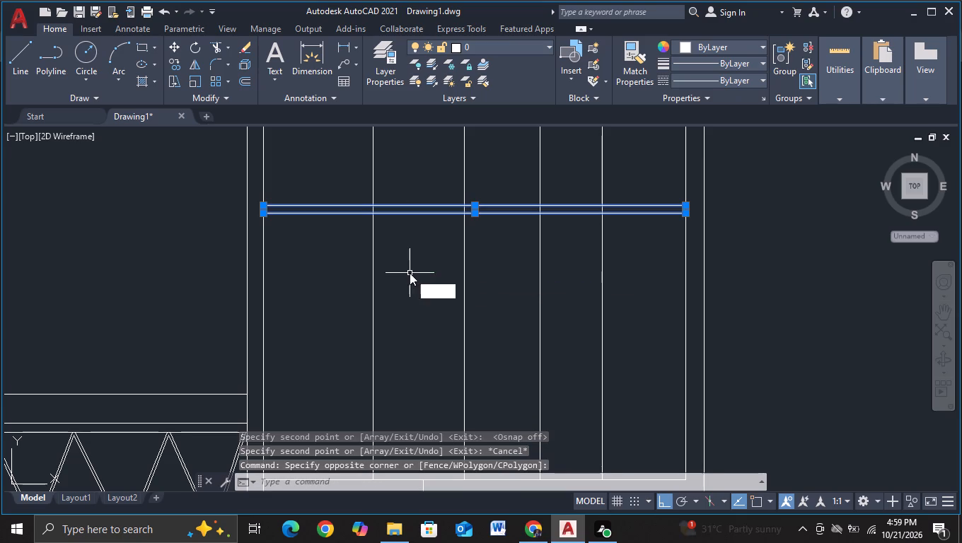
click(475, 314)
click(441, 219)
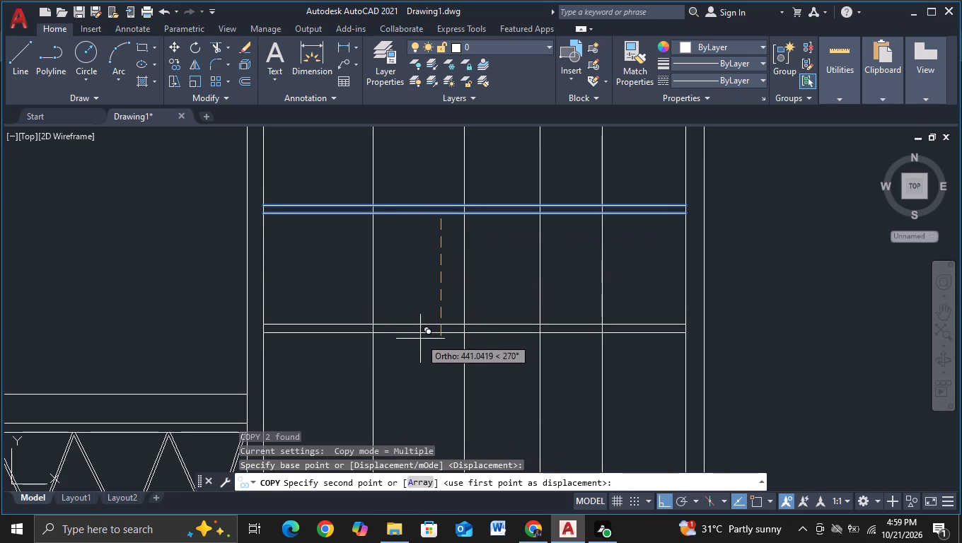
middle_drag(420, 339, 426, 264)
scroll(426, 264, down, 2)
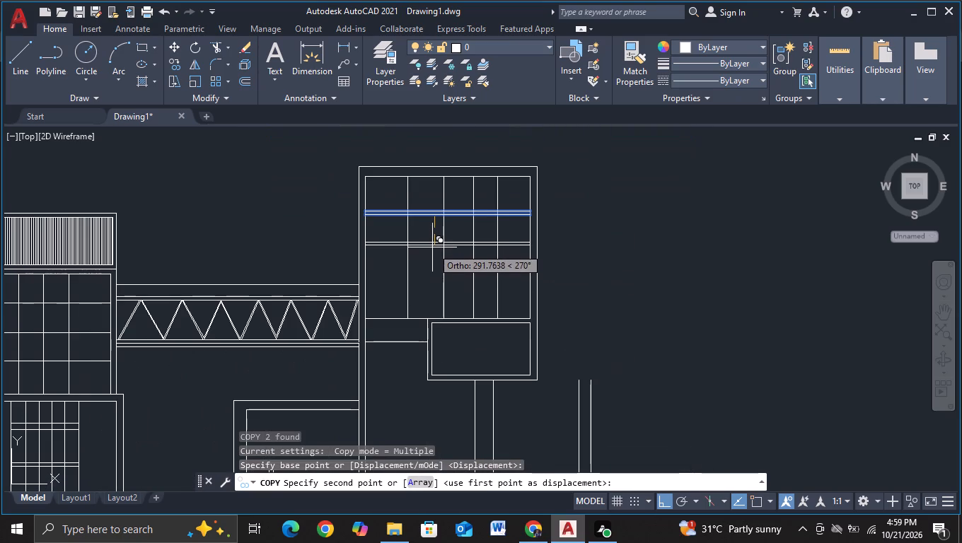
click(431, 250)
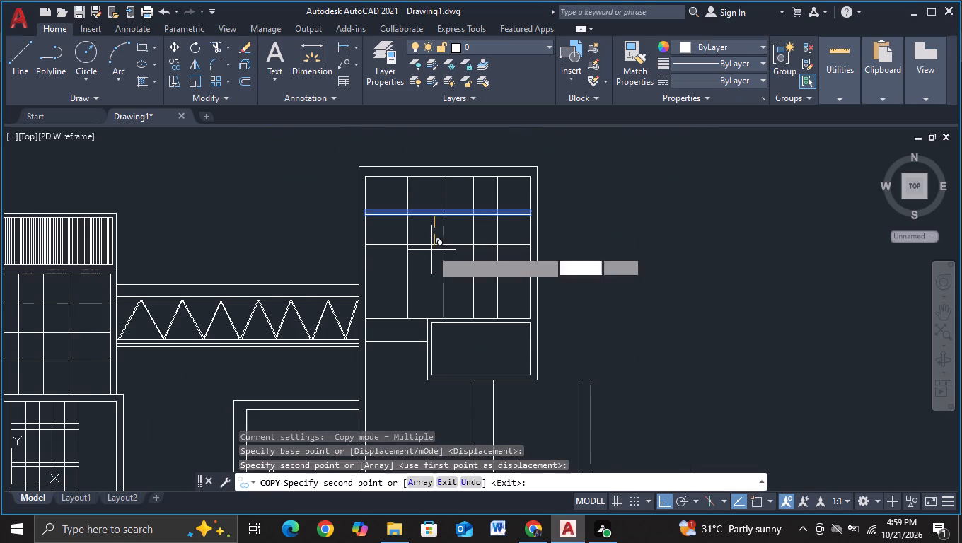
click(439, 286)
key(Escape)
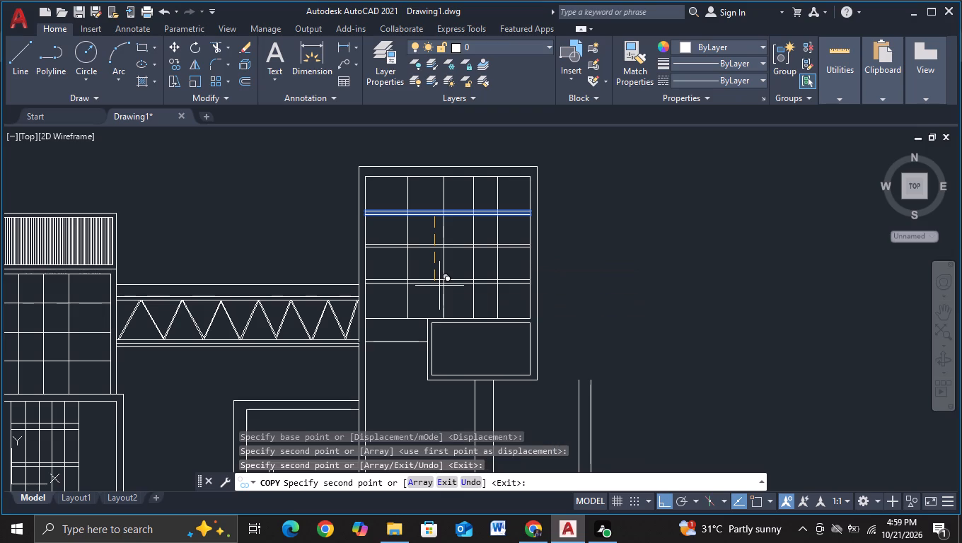
Trim the top double line between the first and third vertical dividers, and trim the second divider so only its bottom-row segment remains.
scroll(582, 267, down, 2)
middle_drag(599, 300, 484, 240)
scroll(488, 233, up, 1)
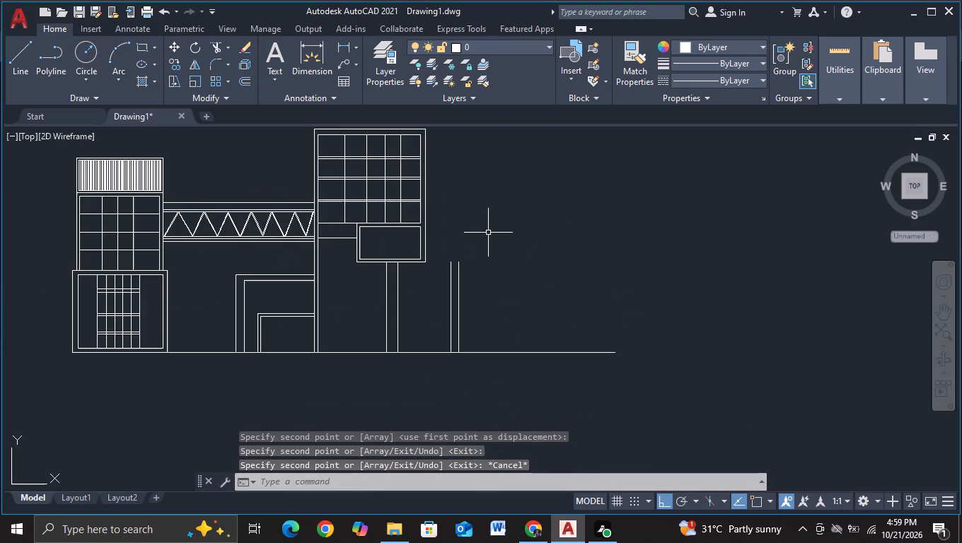
middle_drag(488, 233, 492, 250)
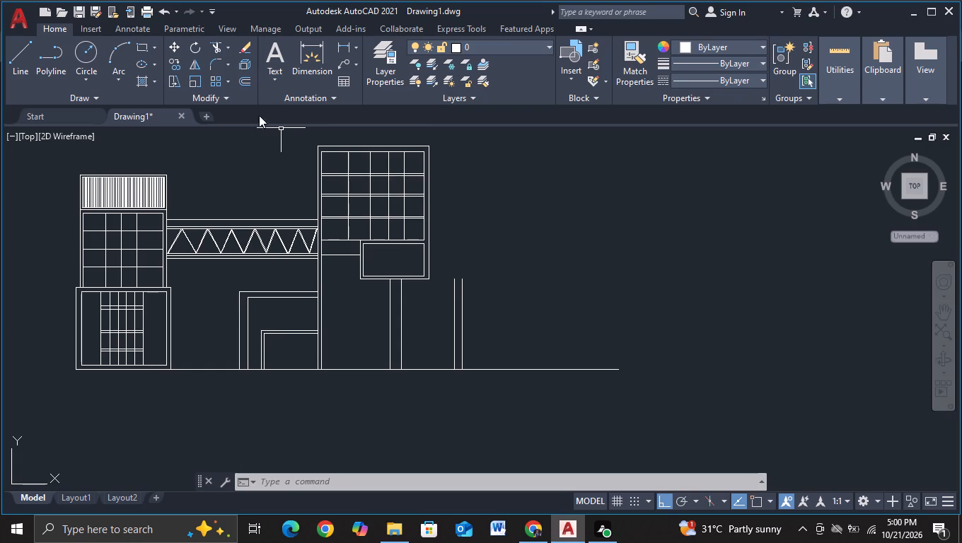
click(213, 45)
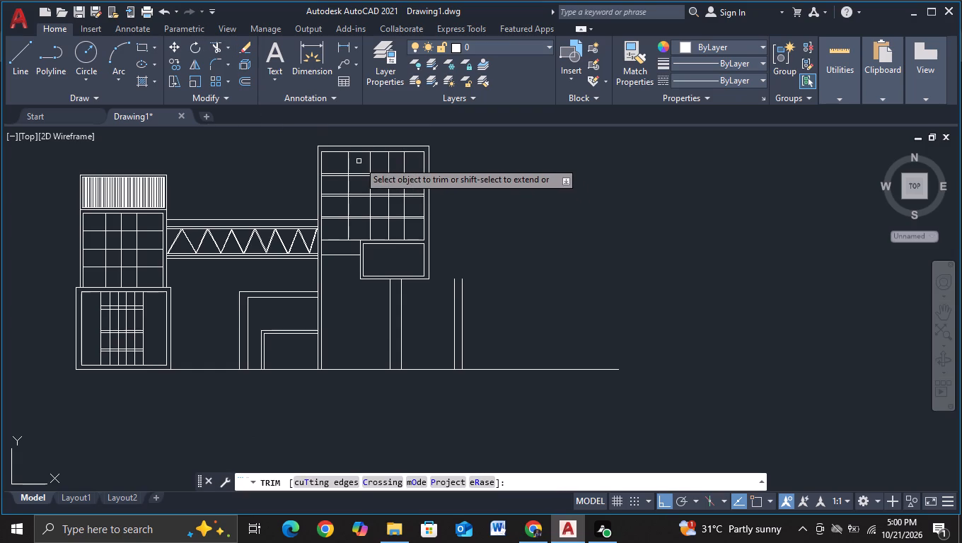
click(359, 161)
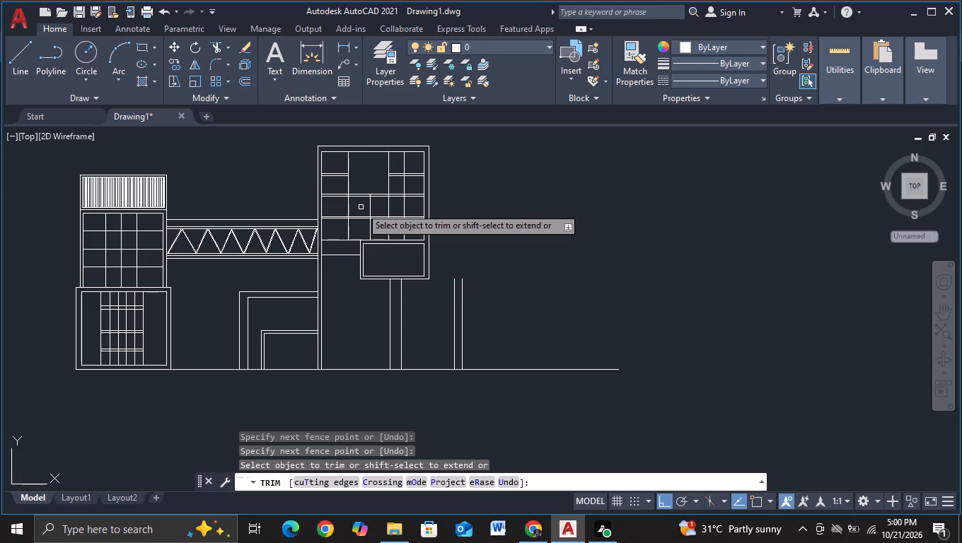
drag(361, 207, 378, 207)
scroll(377, 203, up, 2)
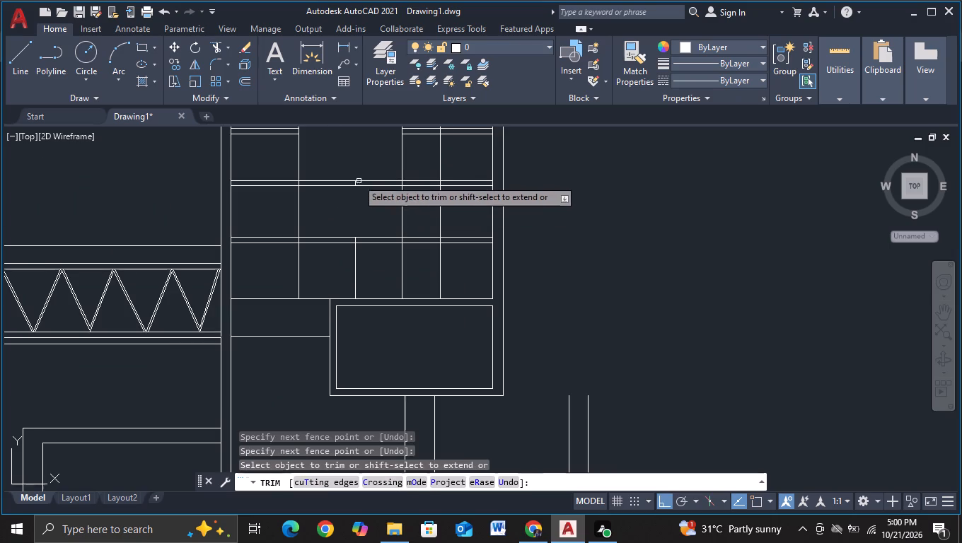
scroll(355, 182, up, 2)
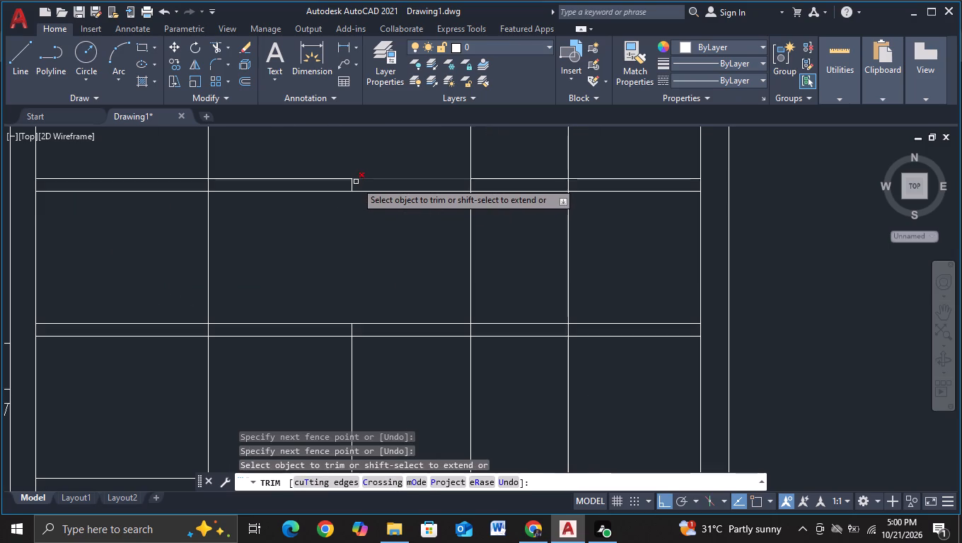
click(351, 183)
scroll(357, 275, down, 1)
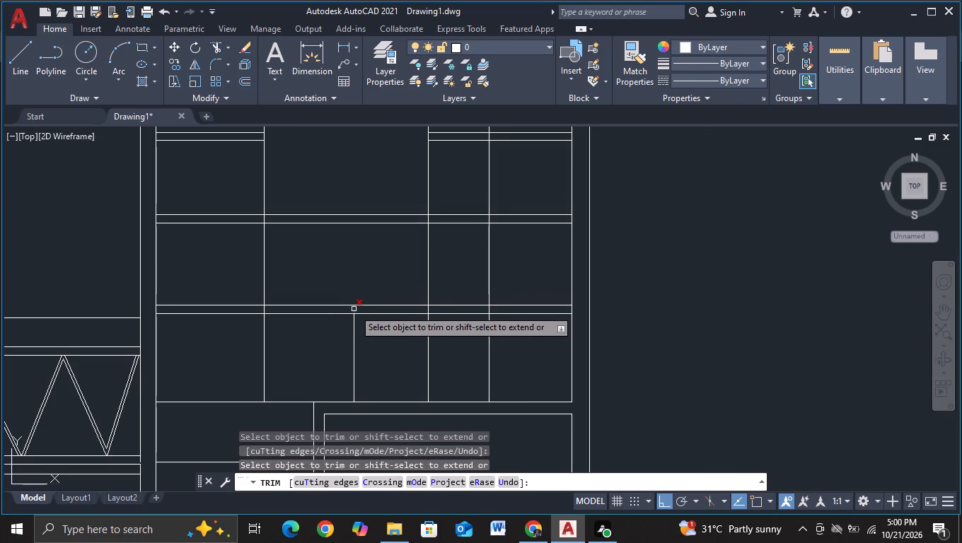
click(354, 309)
scroll(371, 265, down, 1)
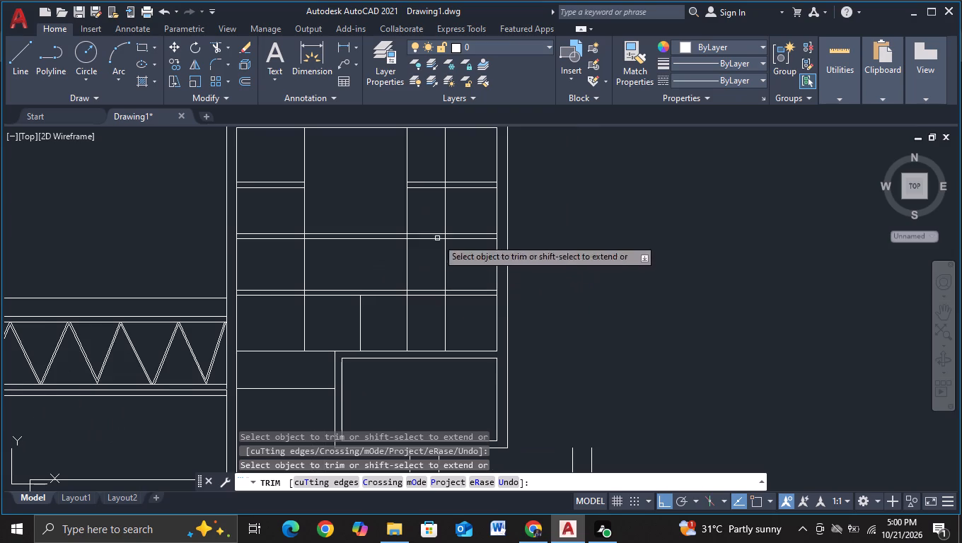
scroll(566, 249, down, 1)
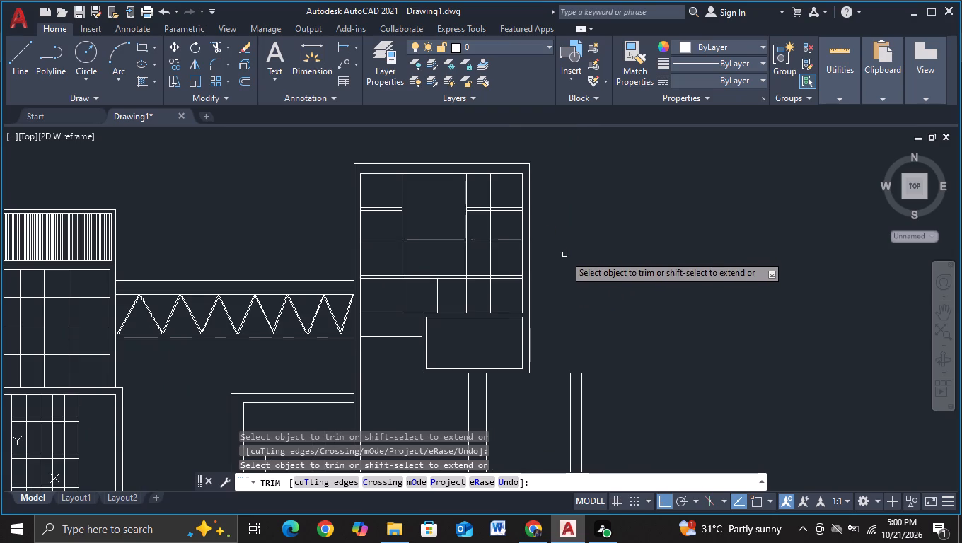
key(Escape)
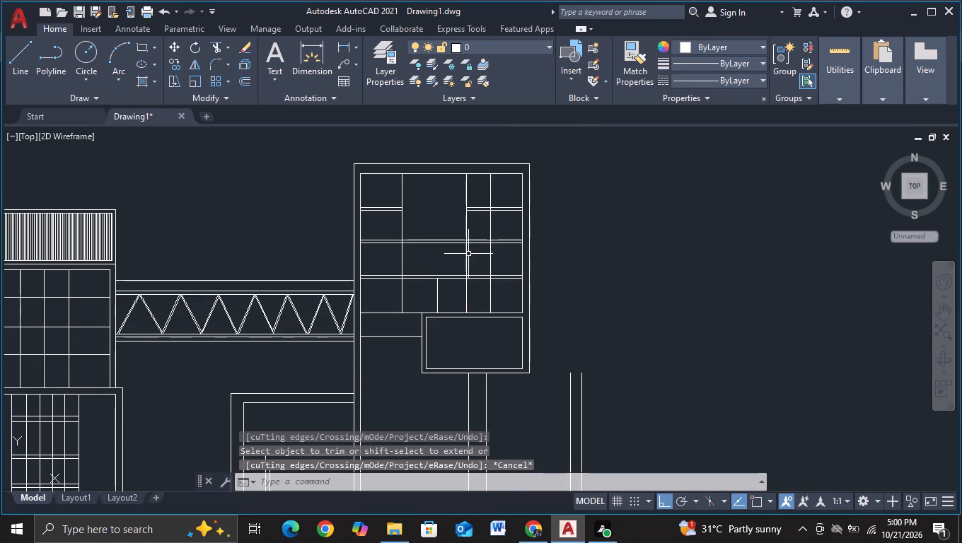
Delete the third vertical divider line from the raised frame's panel.
click(467, 255)
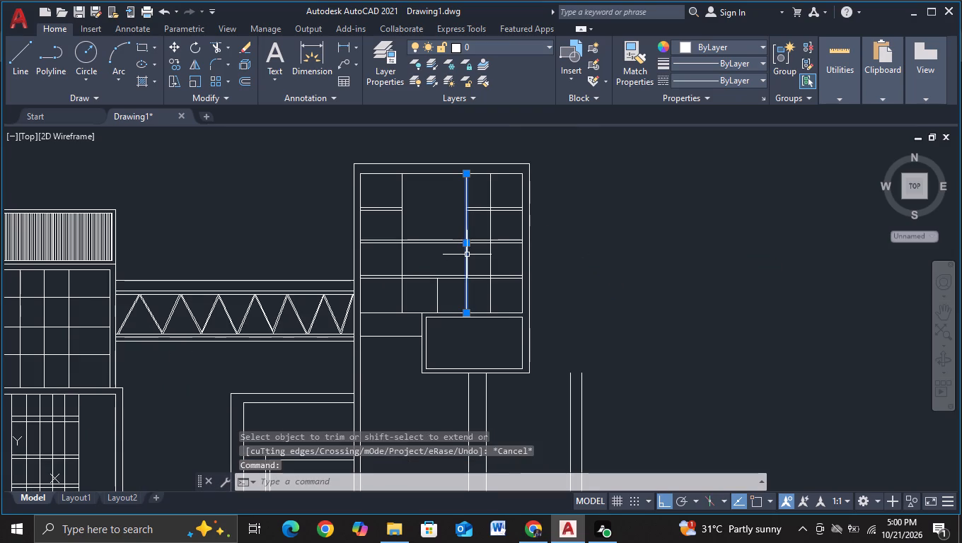
key(Escape)
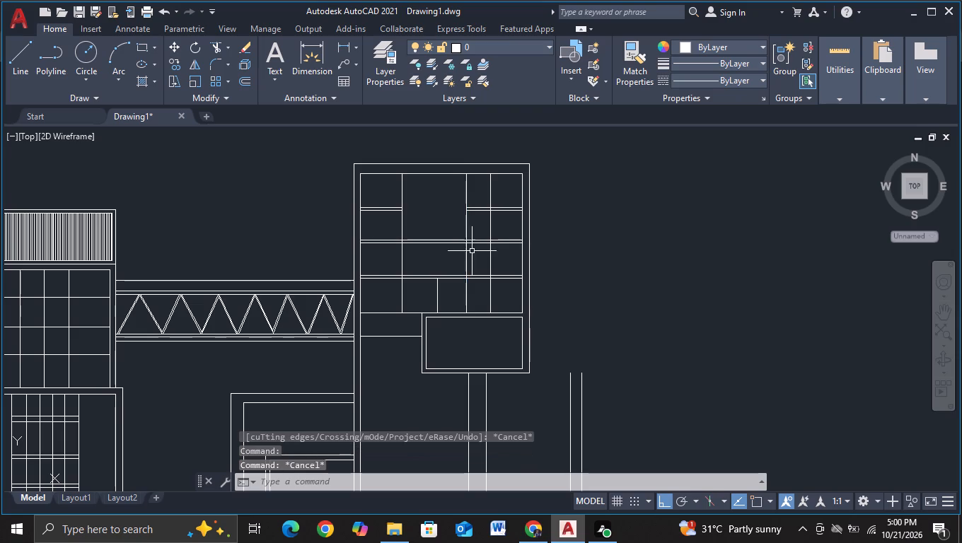
scroll(555, 234, down, 3)
scroll(583, 257, up, 2)
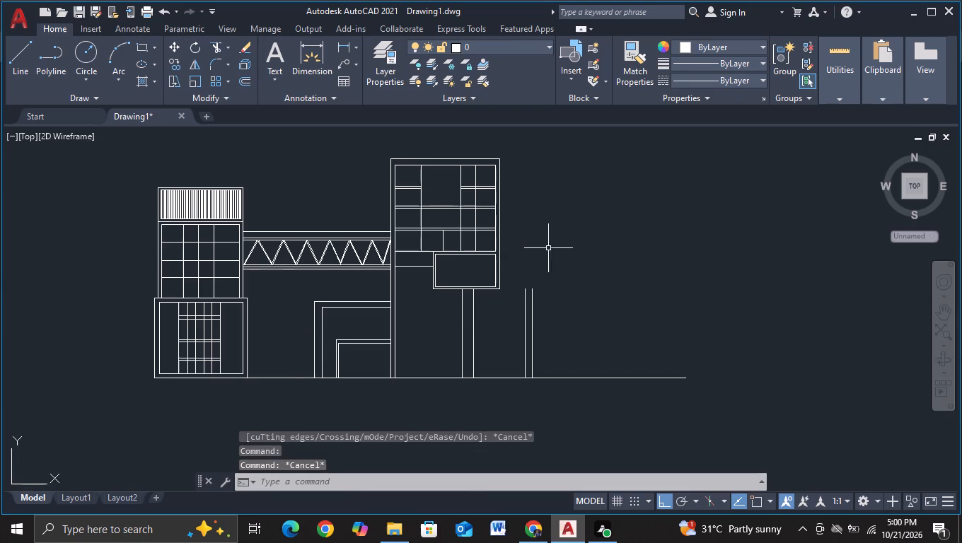
middle_drag(558, 247, 568, 260)
scroll(433, 185, up, 1)
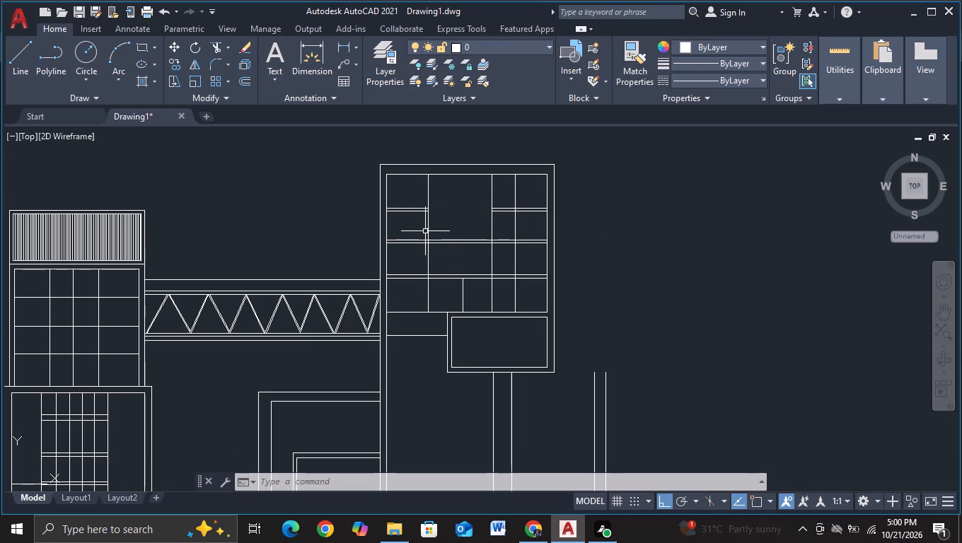
click(491, 231)
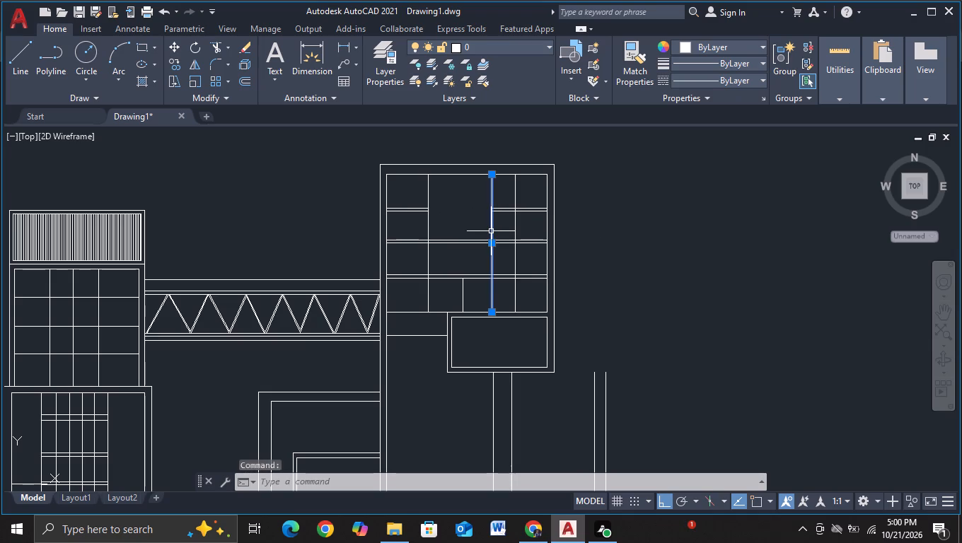
key(Delete)
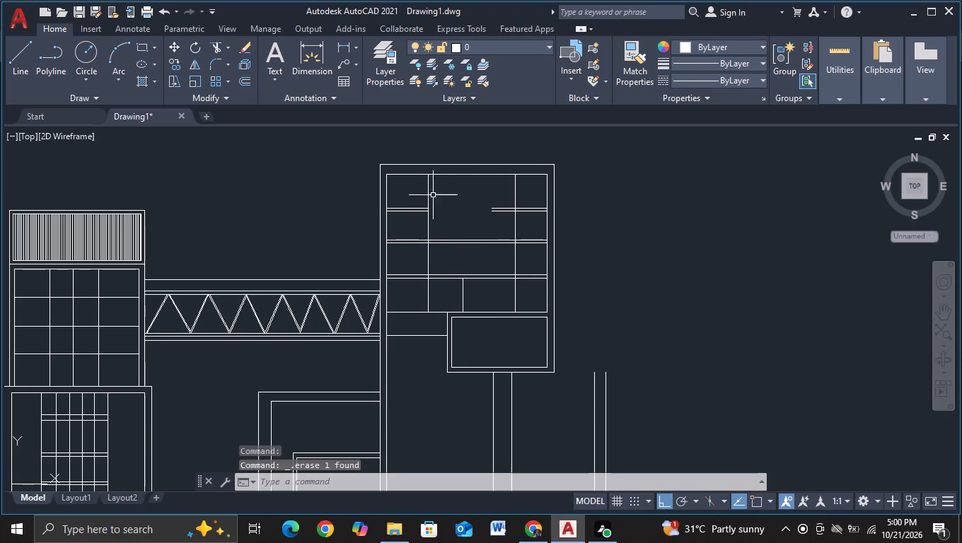
Trim the loose ends of the top double line back to the last vertical divider of the panel.
click(209, 45)
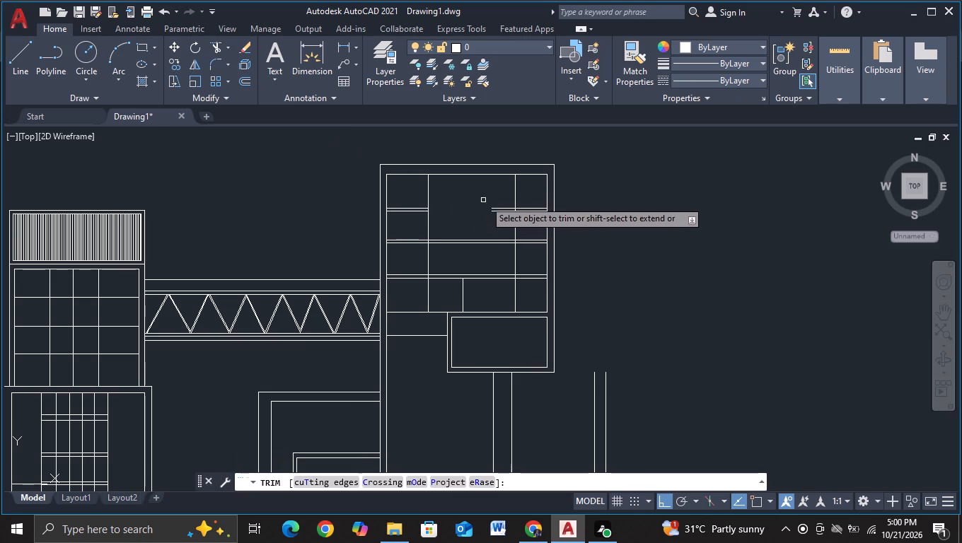
drag(498, 199, 497, 225)
key(Escape)
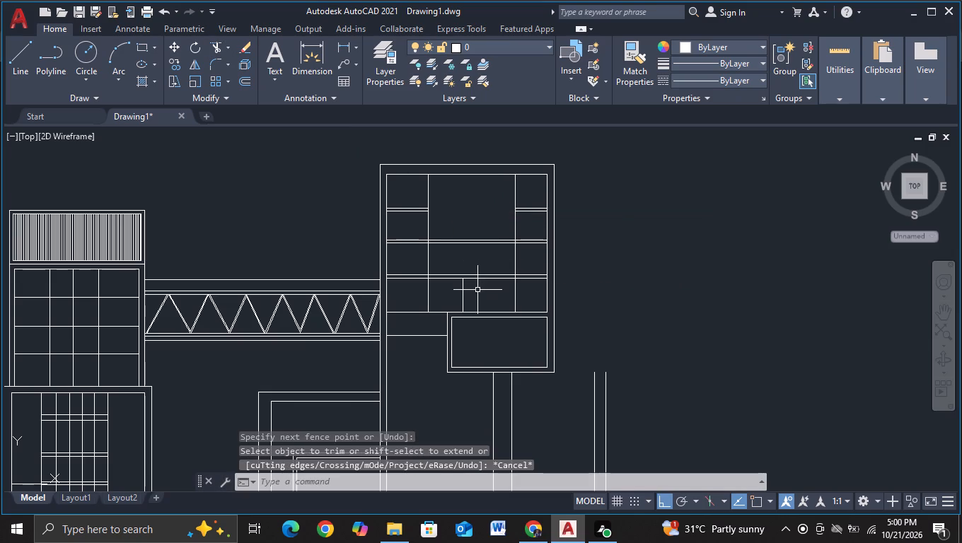
Move the short vertical line in the panel's bottom row horizontally toward the middle of the wide central bay.
click(463, 300)
key(m)
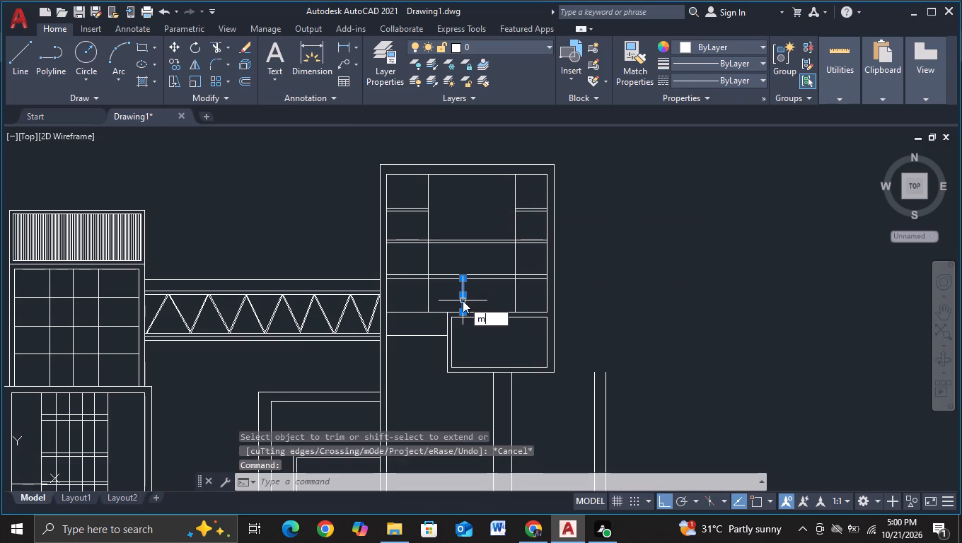
click(525, 335)
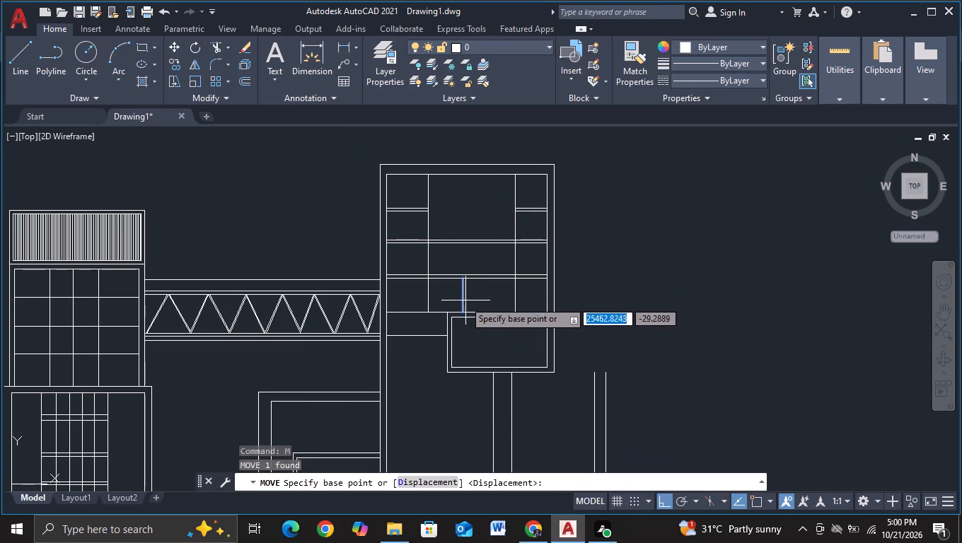
click(462, 300)
scroll(470, 296, up, 2)
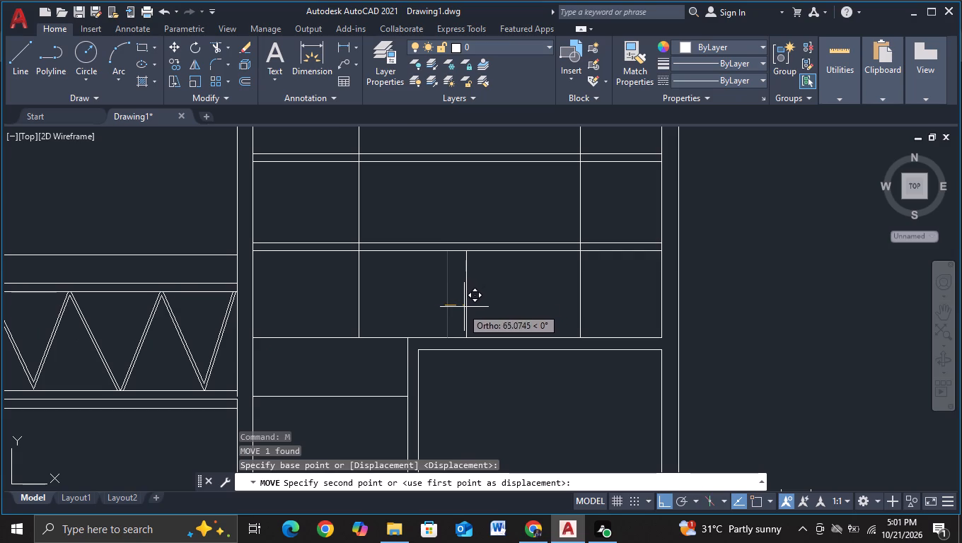
click(461, 308)
Copy the panel's first vertical divider just beside itself and about 821 units across, beside the last divider, to double both dividers.
scroll(569, 325, down, 3)
middle_click(569, 325)
middle_drag(666, 323, 532, 284)
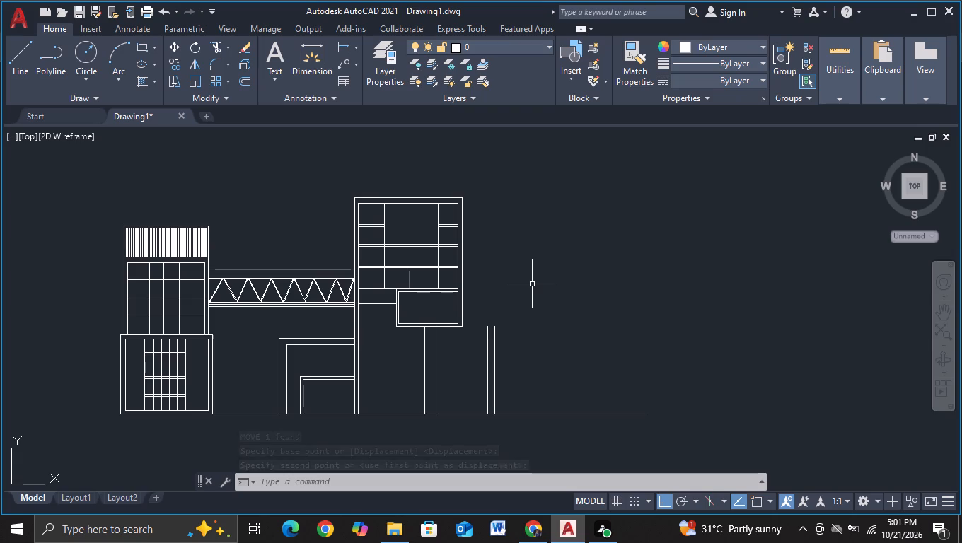
middle_drag(532, 284, 482, 281)
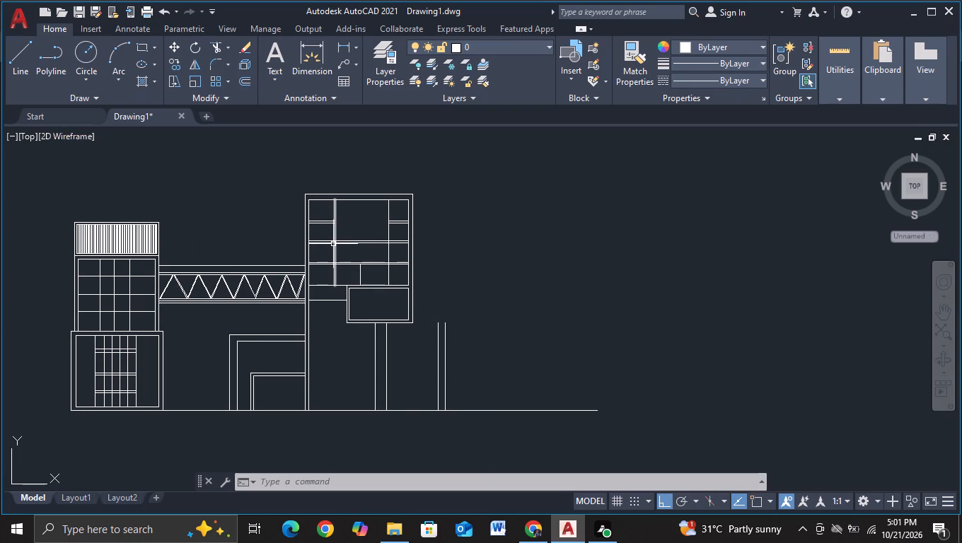
click(333, 244)
scroll(333, 244, up, 3)
key(Escape)
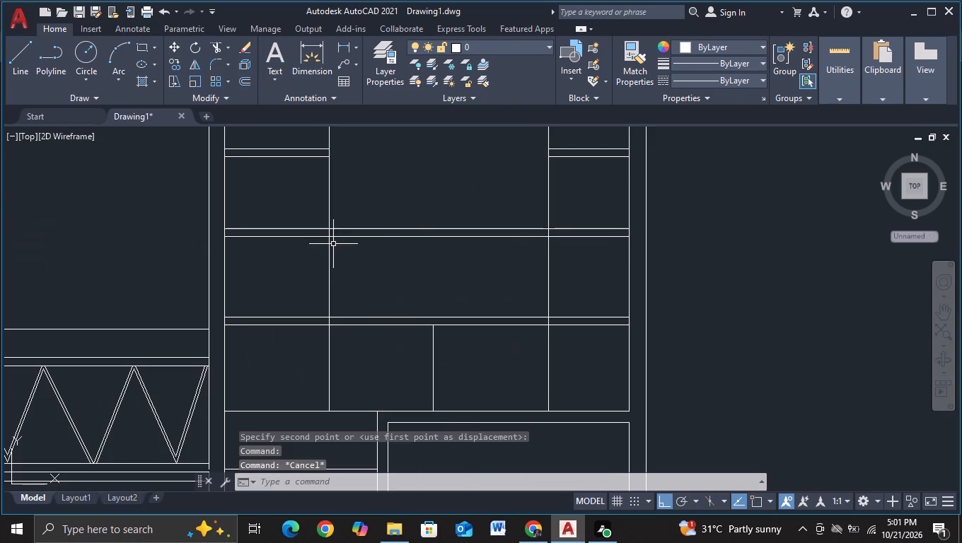
click(328, 255)
key(c)
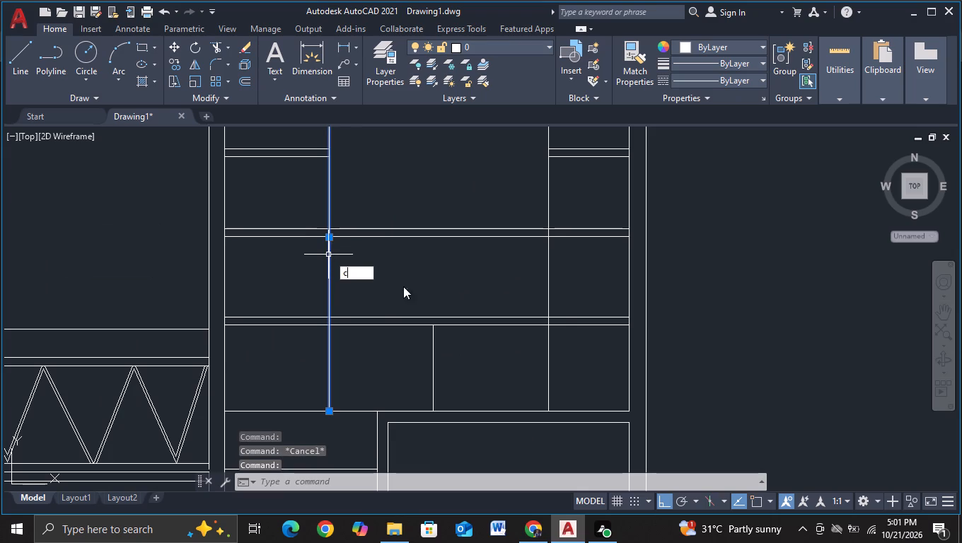
click(390, 294)
click(329, 281)
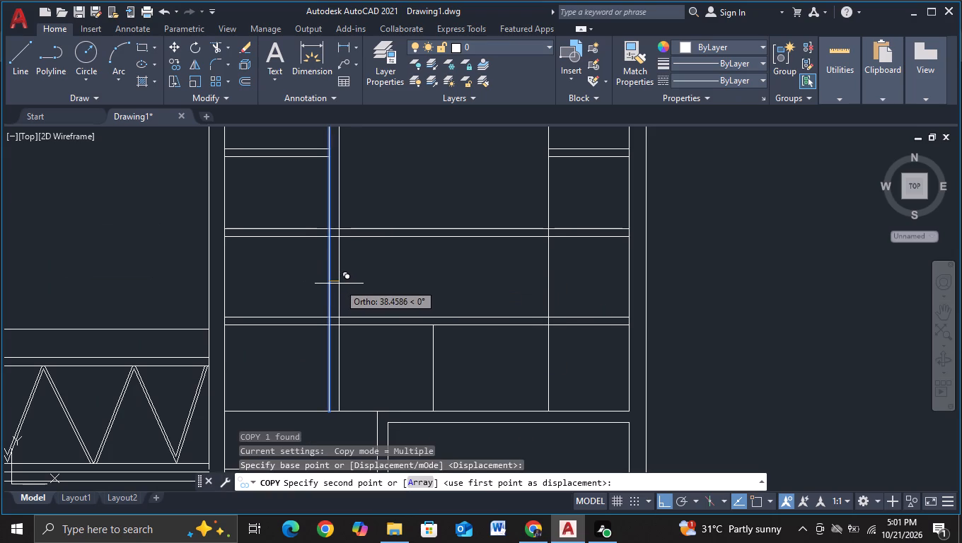
click(335, 284)
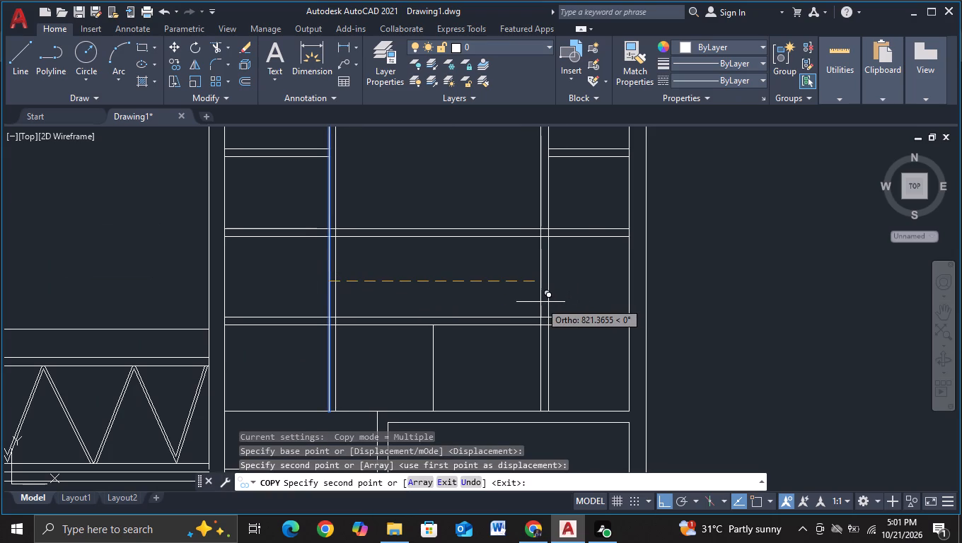
click(540, 302)
key(Escape)
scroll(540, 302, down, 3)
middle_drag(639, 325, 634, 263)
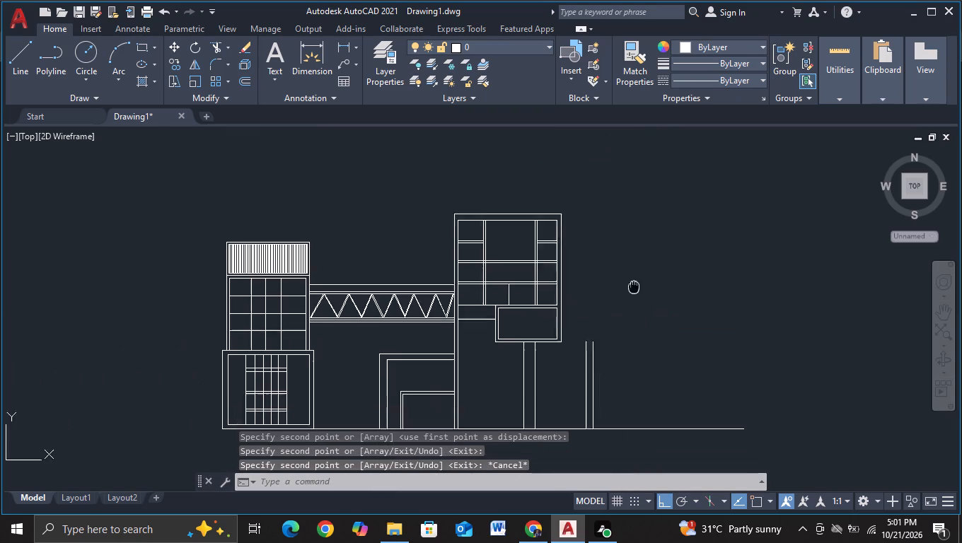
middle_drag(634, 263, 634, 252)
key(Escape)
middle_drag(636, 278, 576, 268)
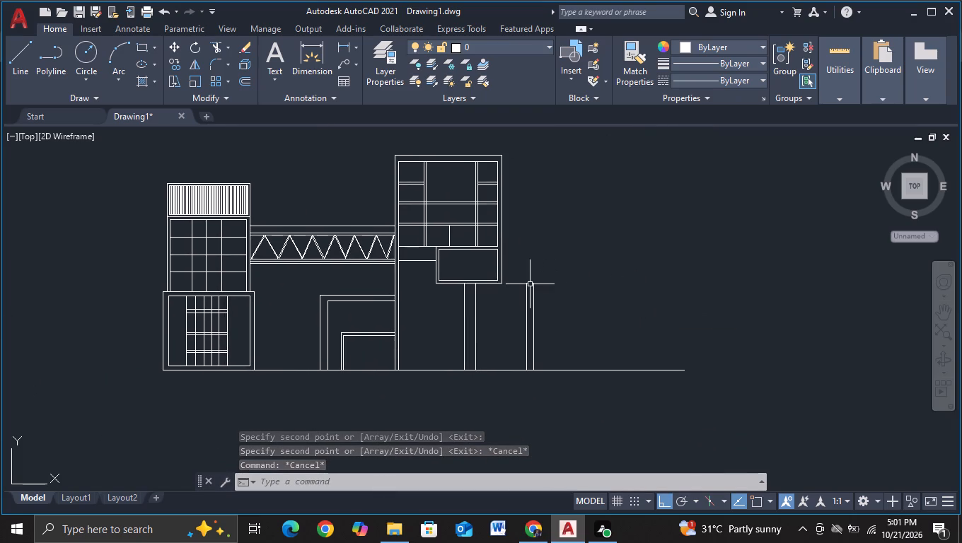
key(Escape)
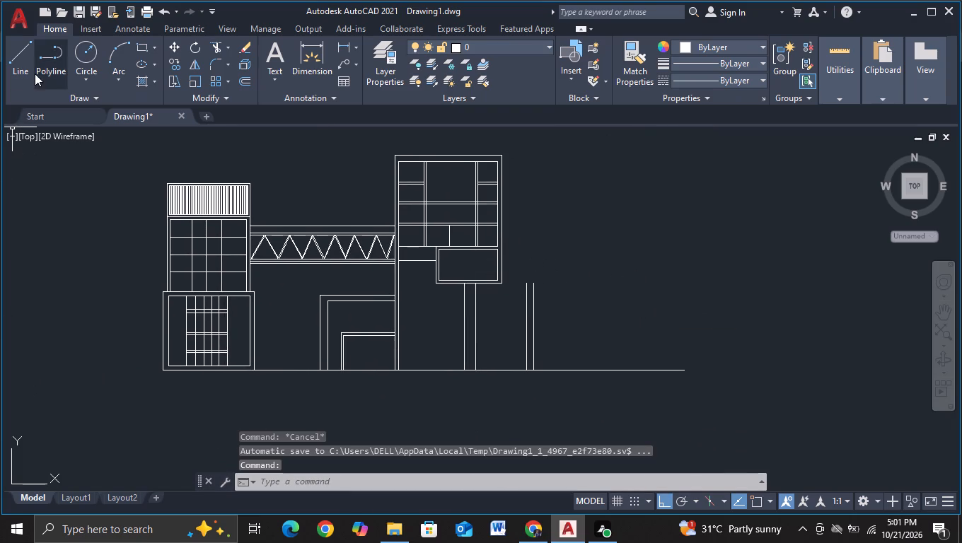
Draw a horizontal line about 190 units long toward the tower from the upper outer corner of the nested frame under the beam.
click(22, 76)
scroll(753, 358, down, 1)
middle_drag(733, 315, 605, 315)
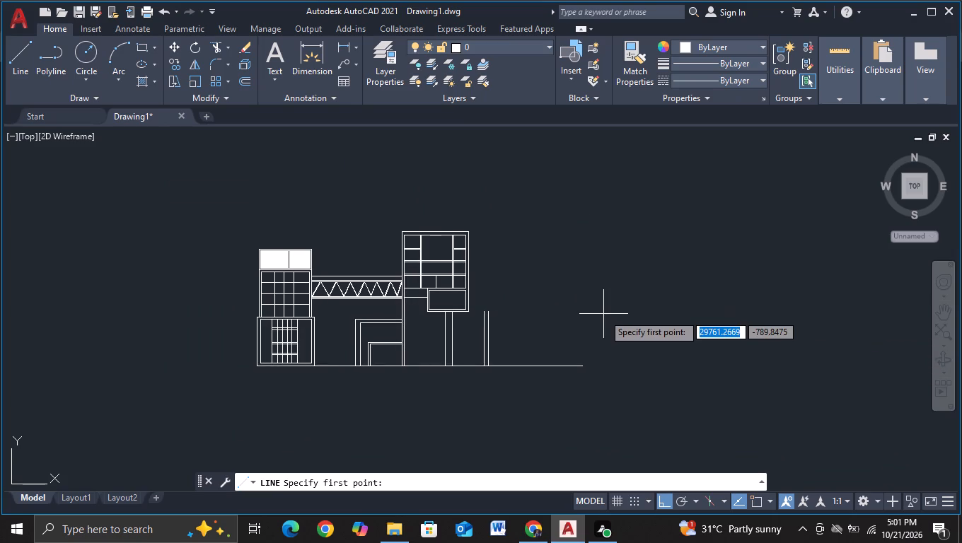
middle_drag(603, 314, 540, 330)
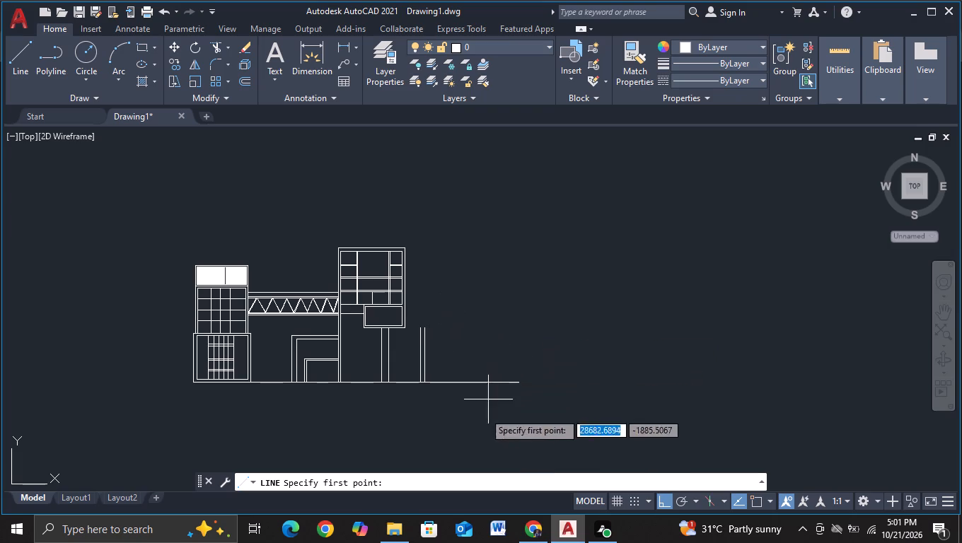
middle_drag(417, 457, 475, 462)
scroll(473, 462, up, 2)
middle_drag(291, 383, 619, 491)
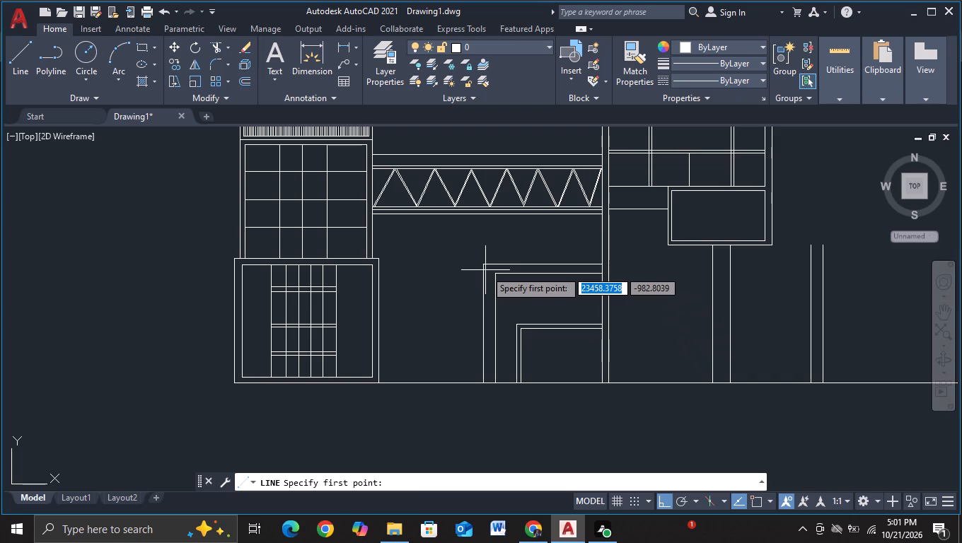
key(F3)
click(485, 270)
scroll(463, 269, up, 2)
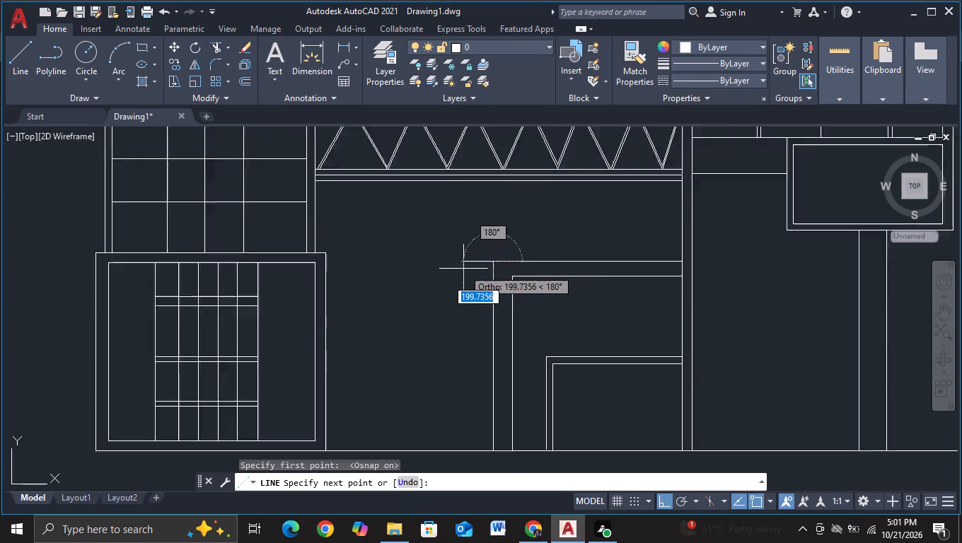
key(F8)
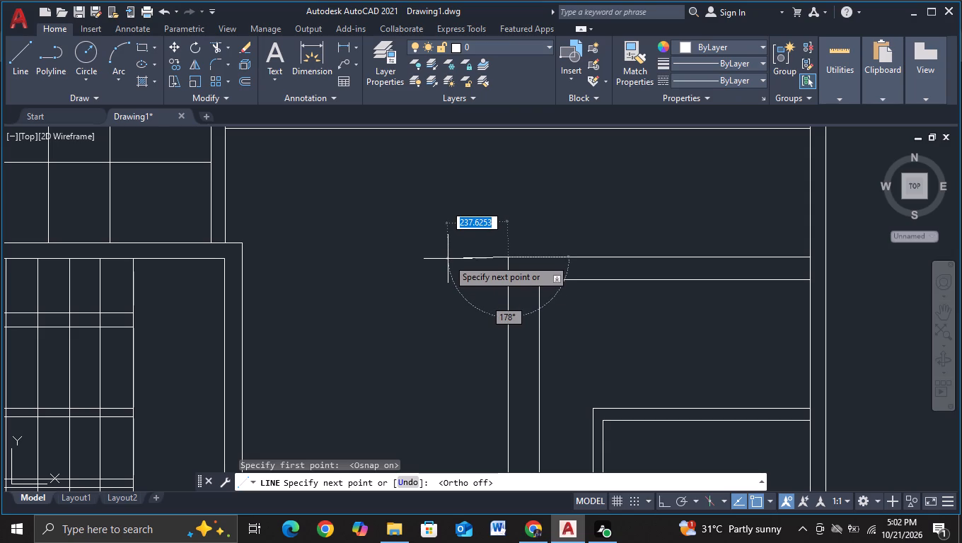
key(F8)
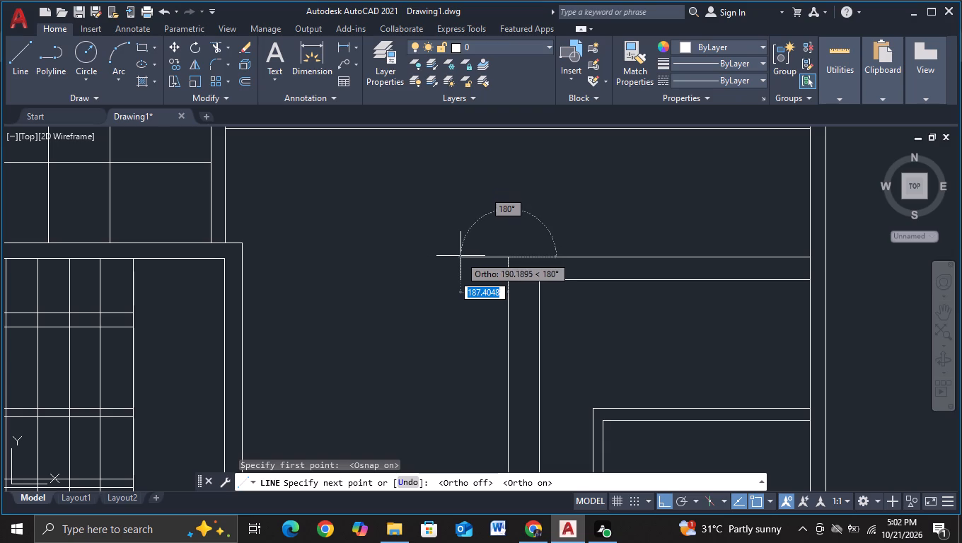
click(459, 256)
key(Escape)
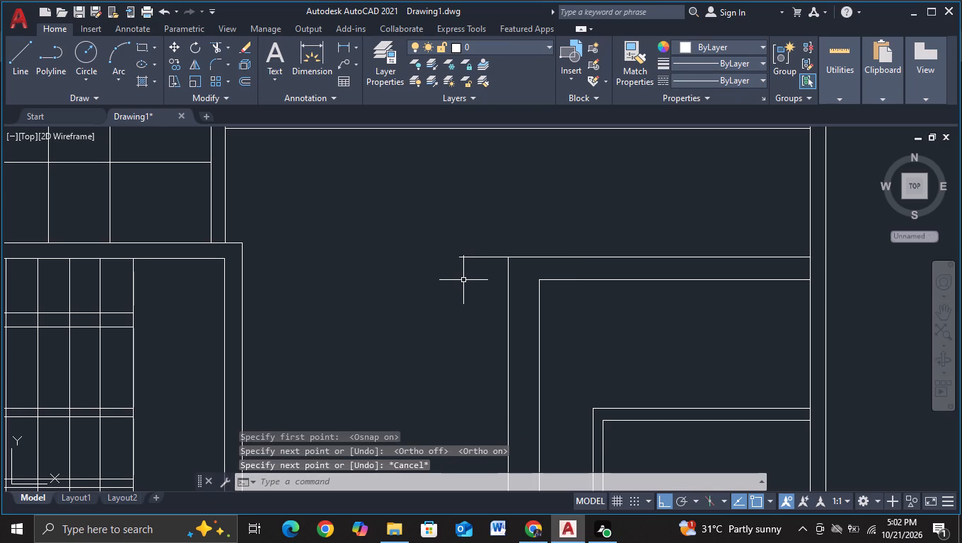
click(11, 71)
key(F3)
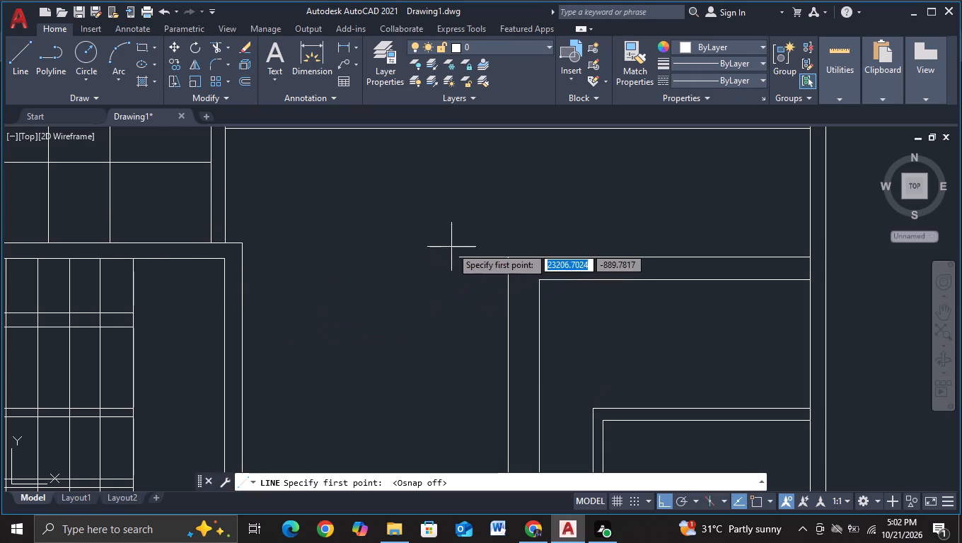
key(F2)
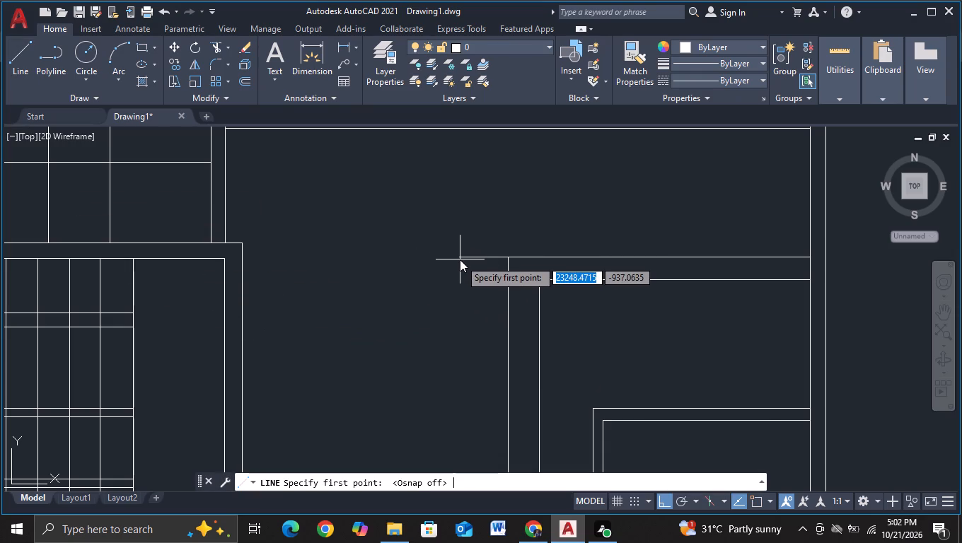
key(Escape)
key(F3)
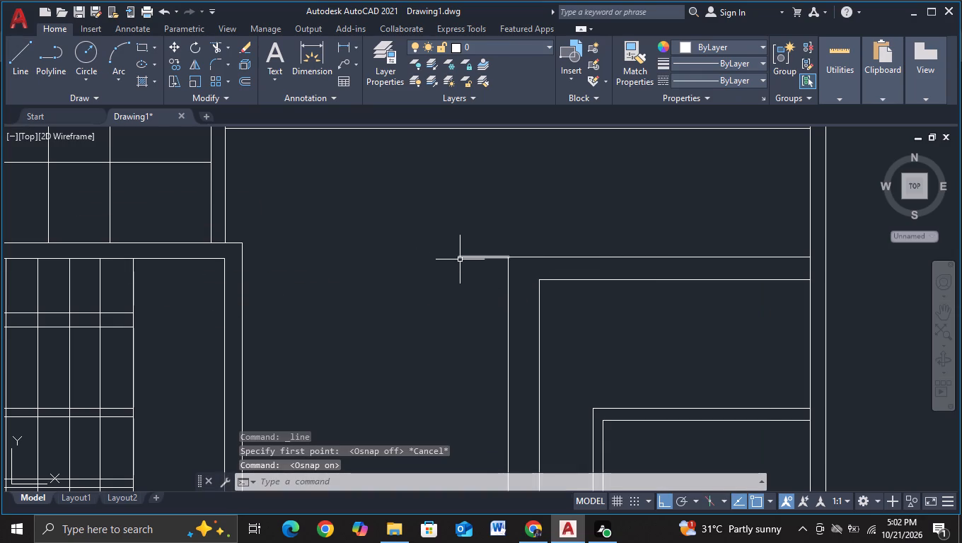
Draw a vertical line from the free end of the short extension straight down past the ground line.
click(23, 51)
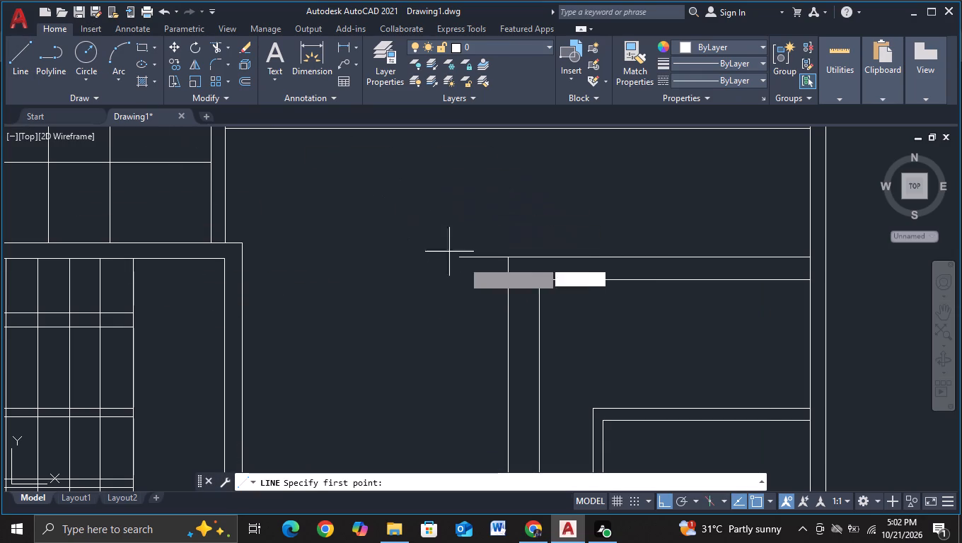
click(460, 255)
scroll(444, 356, down, 3)
middle_drag(444, 367, 427, 248)
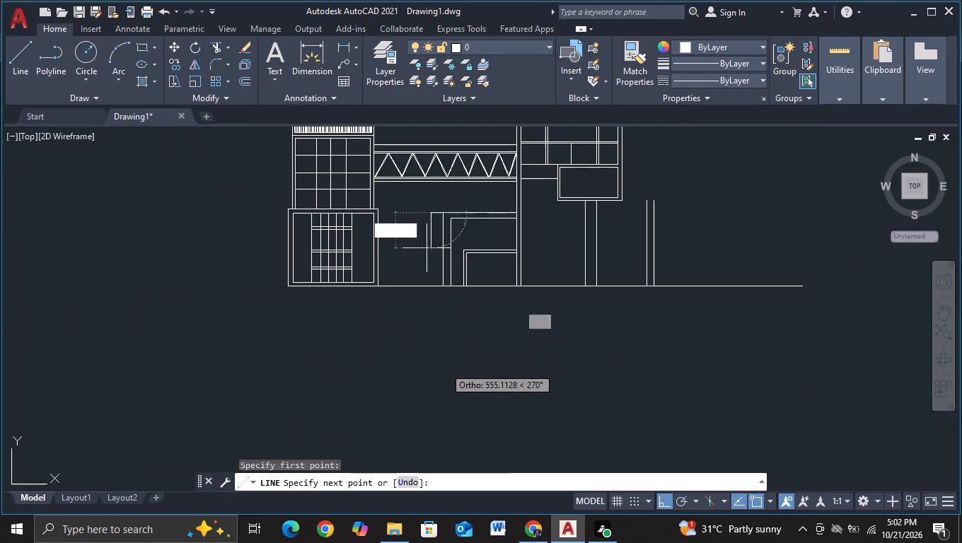
click(424, 320)
key(Escape)
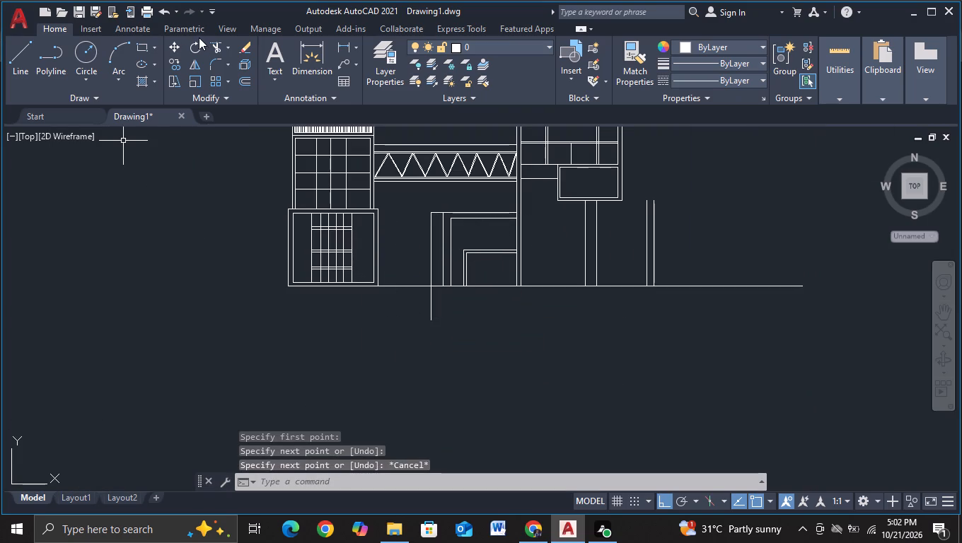
Trim the part of the new vertical line that extends below the ground line.
click(207, 40)
drag(399, 309, 400, 309)
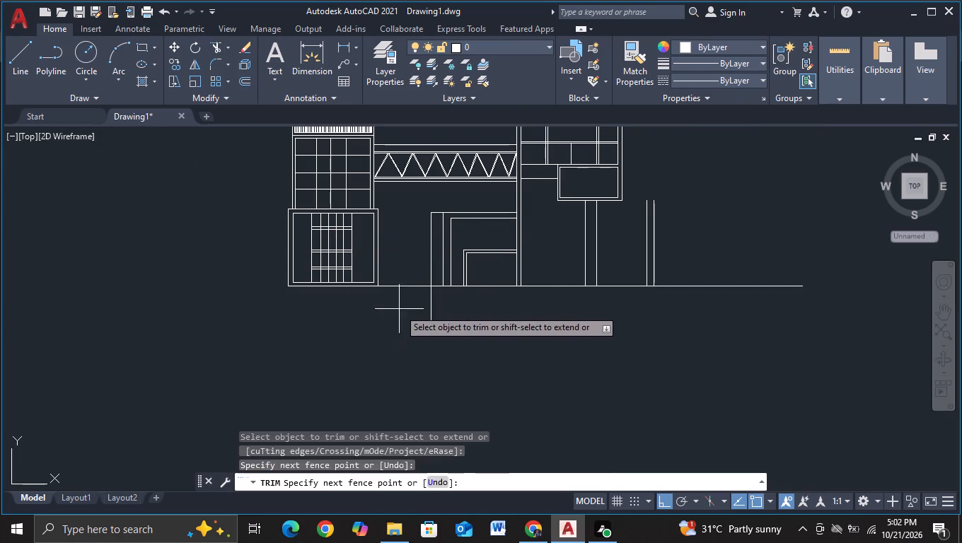
drag(400, 309, 479, 309)
middle_drag(470, 322, 432, 327)
key(Escape)
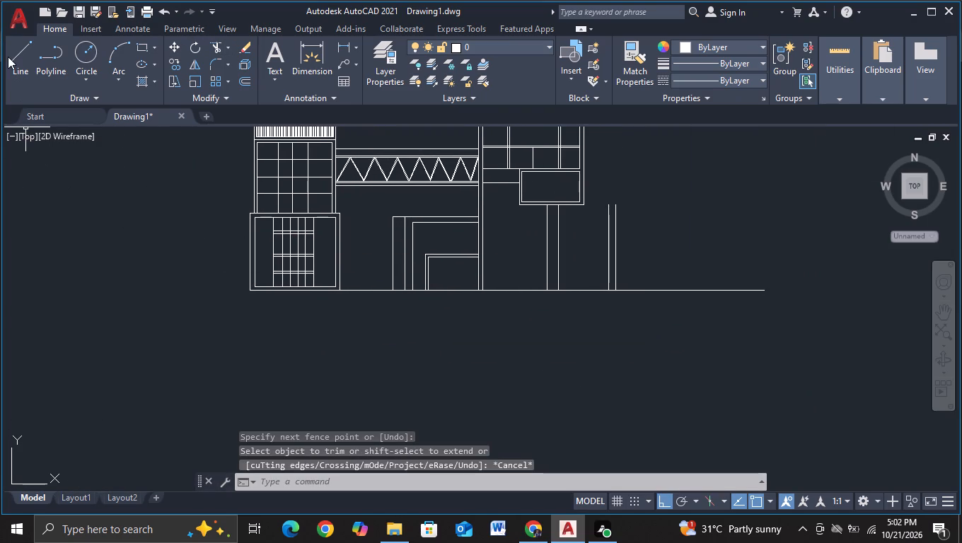
click(8, 57)
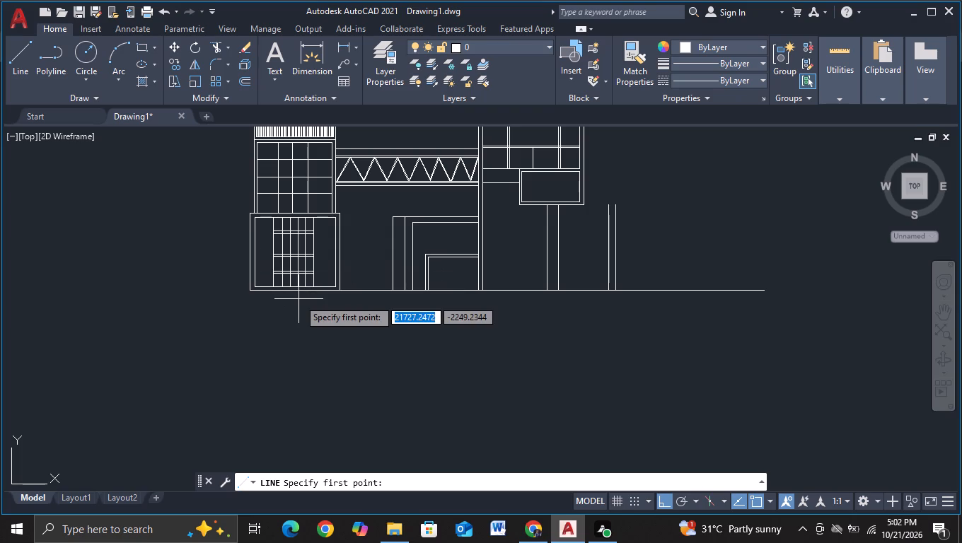
key(Escape)
Copy the entire zigzag-braced beam straight down to an empty area below the ground line.
middle_drag(355, 267, 364, 379)
scroll(361, 370, up, 2)
middle_drag(369, 305, 369, 315)
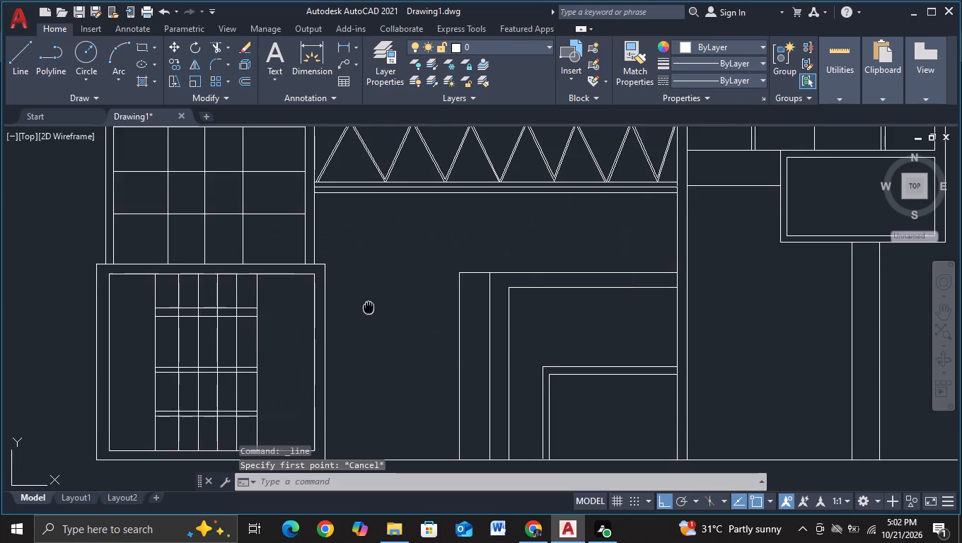
middle_drag(369, 315, 356, 419)
click(296, 198)
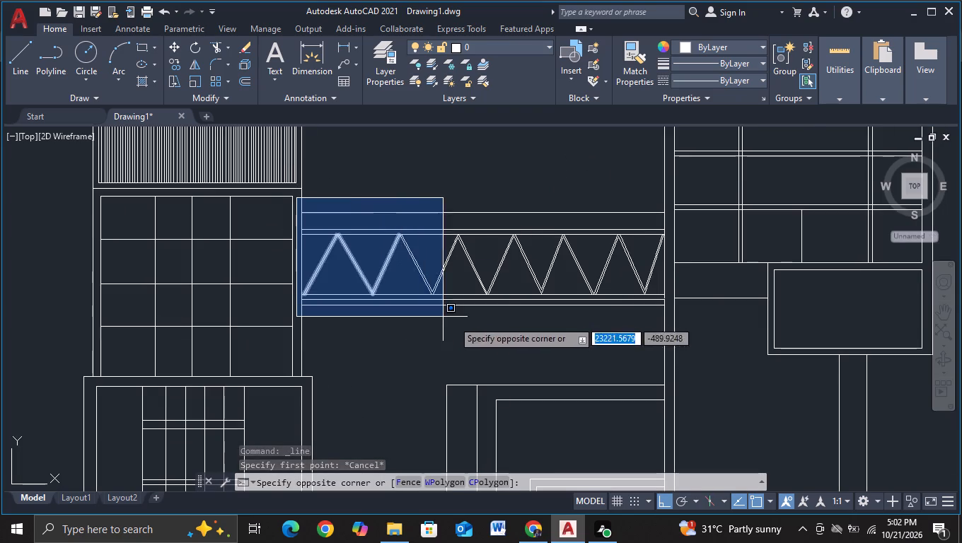
click(668, 317)
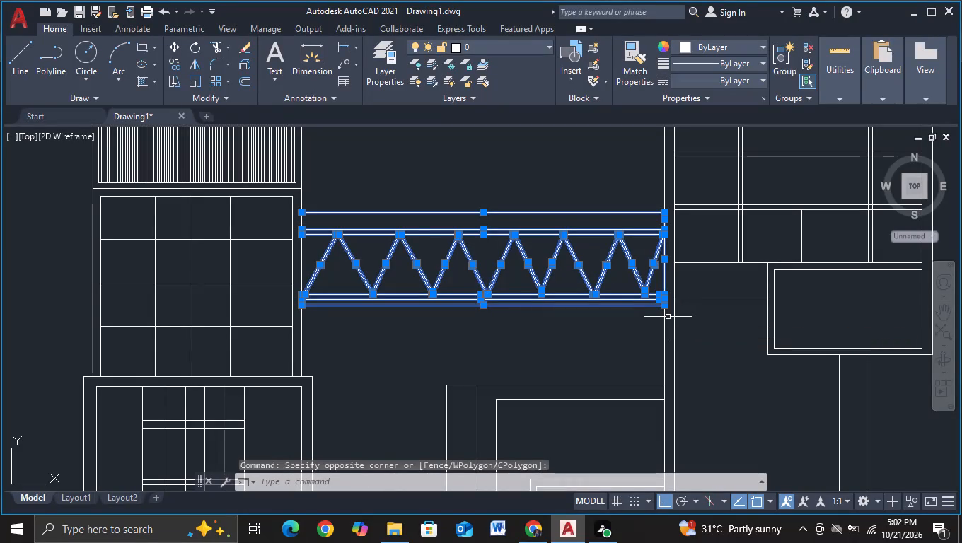
key(c)
click(683, 363)
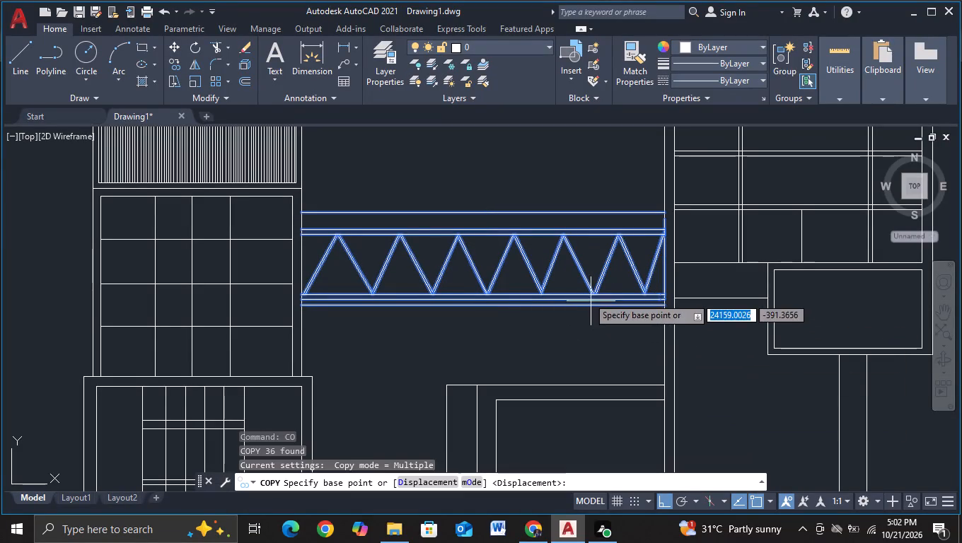
click(593, 298)
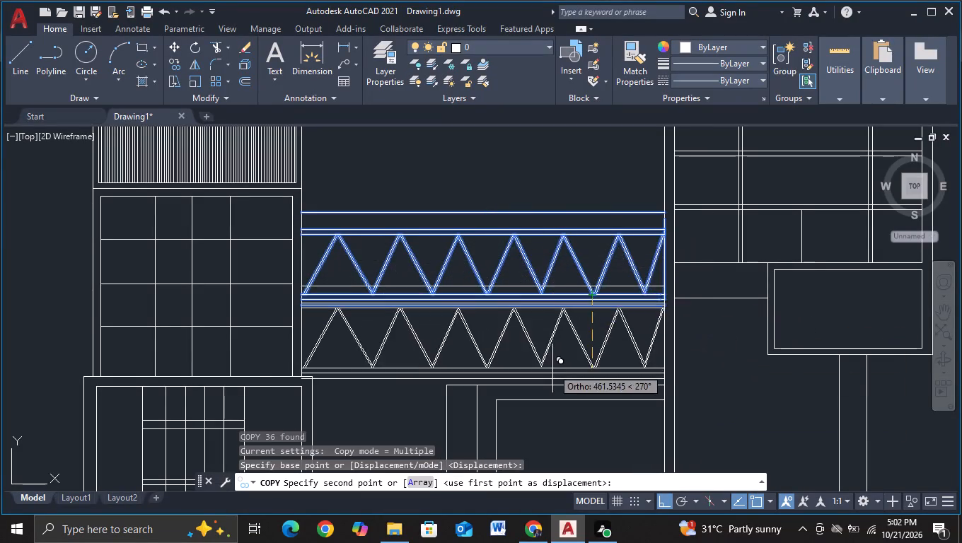
scroll(552, 368, down, 3)
middle_drag(554, 436, 535, 366)
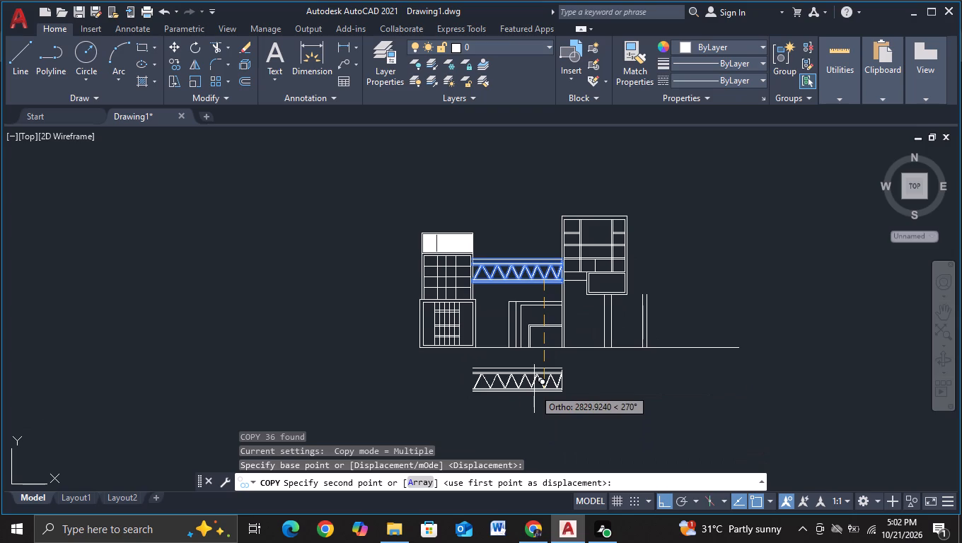
click(534, 375)
key(Escape)
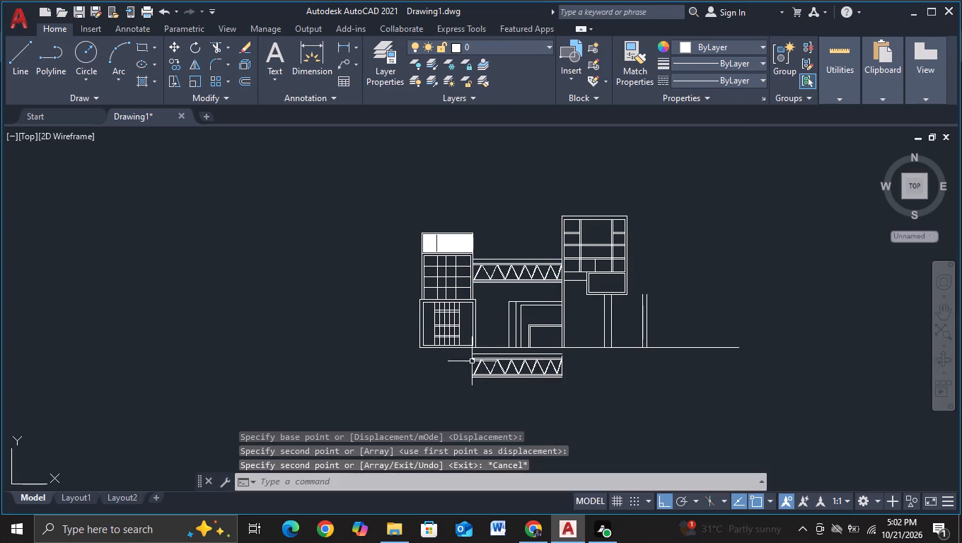
Scale the copied beam down to about one third of its size, using the middle of its bottom edge as base point.
scroll(470, 358, up, 2)
click(462, 339)
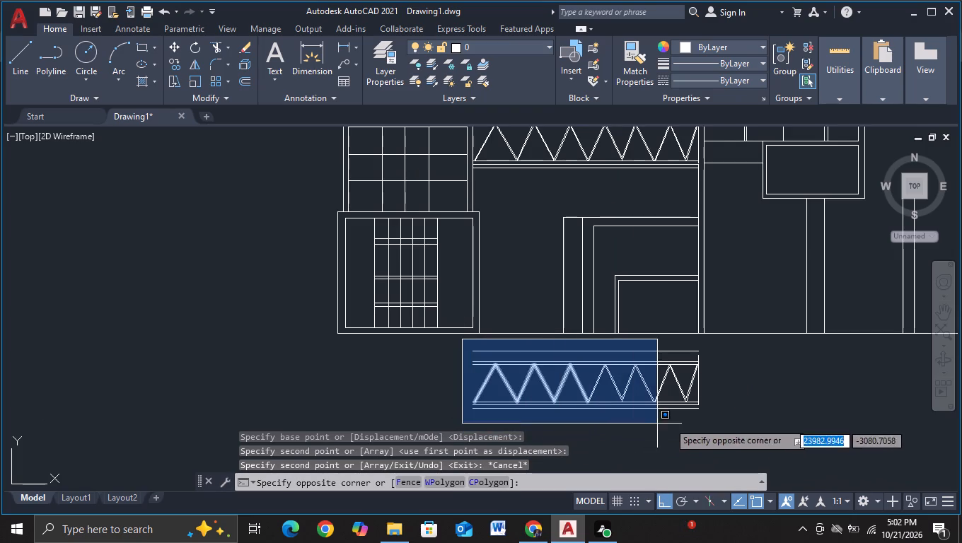
click(731, 425)
key(s)
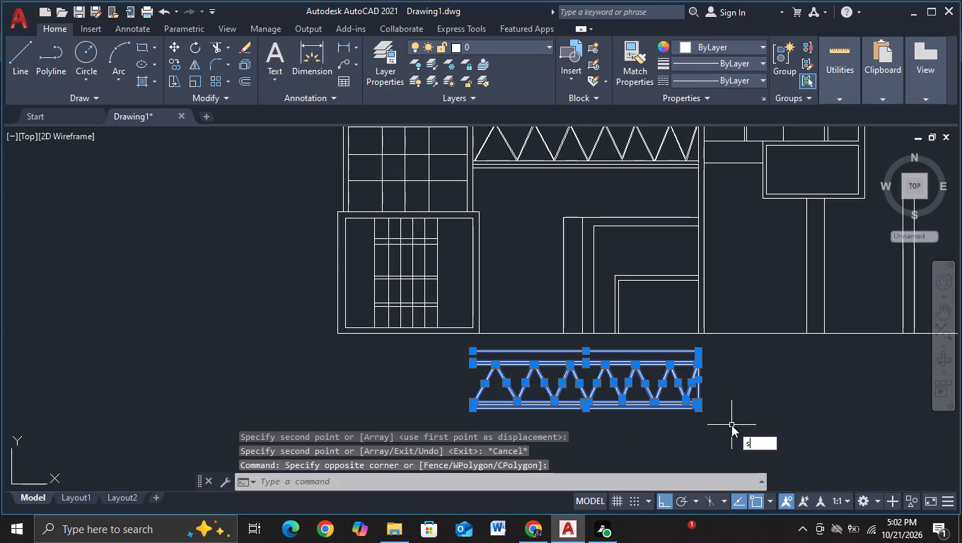
click(751, 467)
click(585, 408)
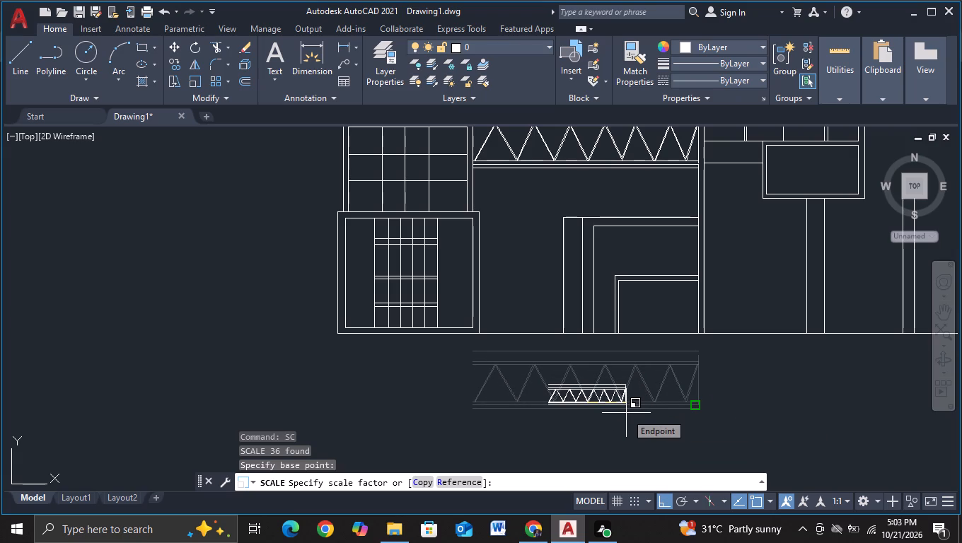
key(F3)
click(626, 413)
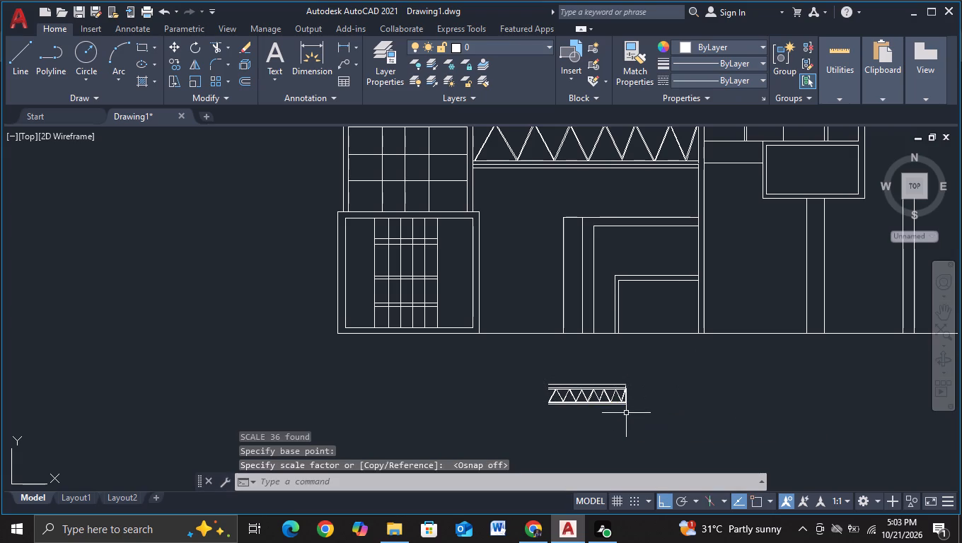
Move the small braced beam into the gap between the tower's base and the nested frame's new outer vertical line.
click(534, 375)
click(662, 428)
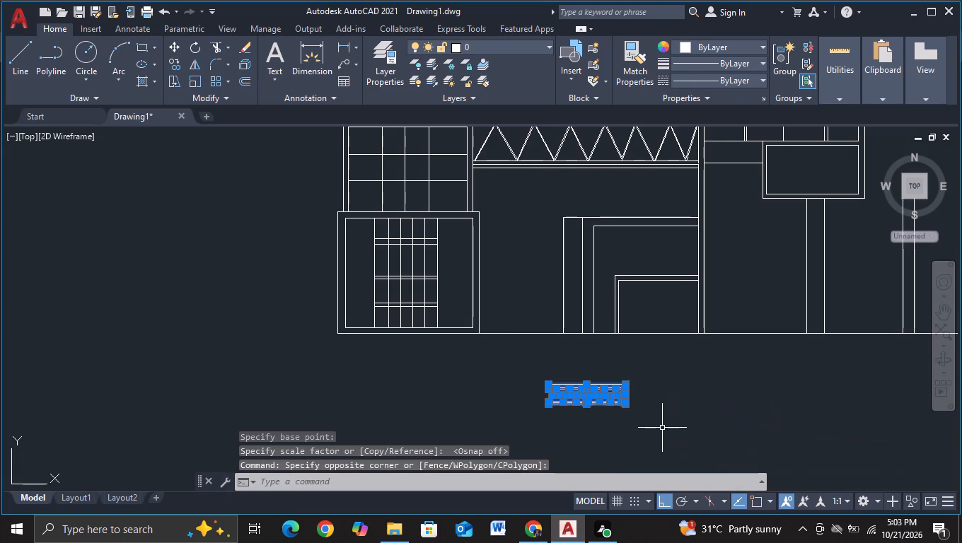
key(m)
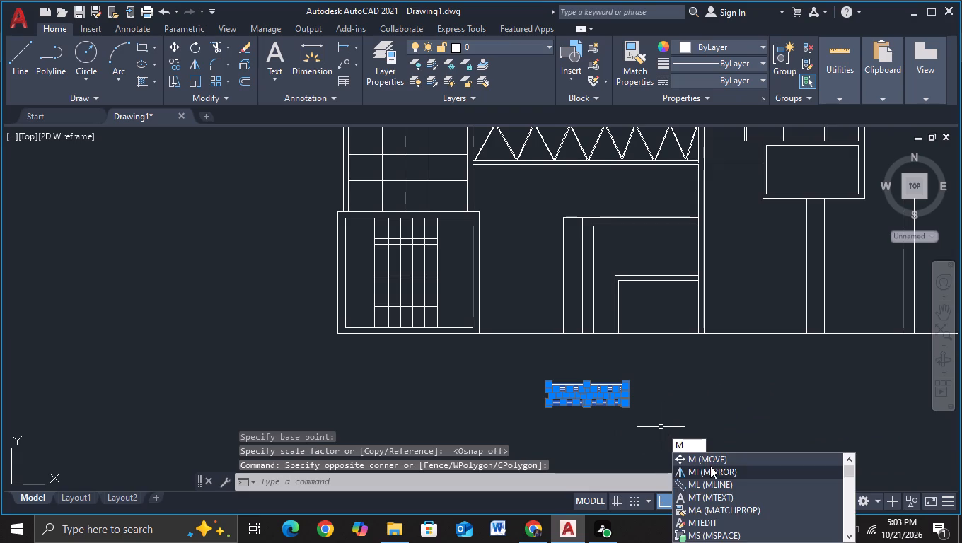
click(710, 459)
click(610, 407)
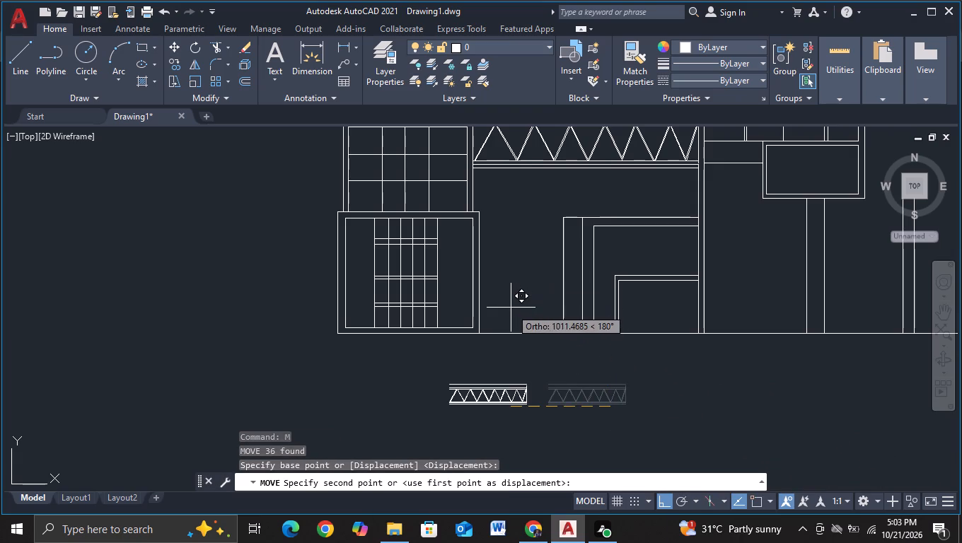
key(F8)
scroll(509, 308, up, 1)
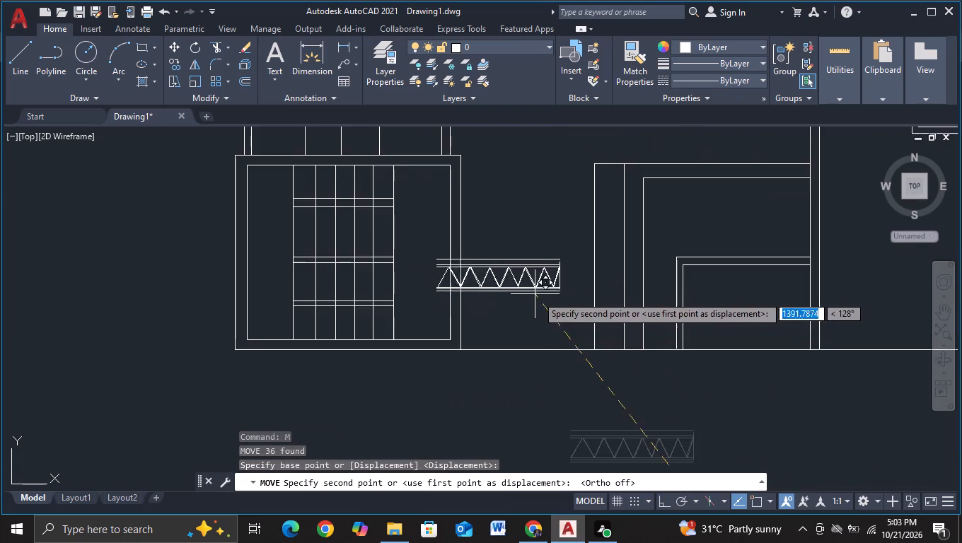
scroll(538, 296, up, 2)
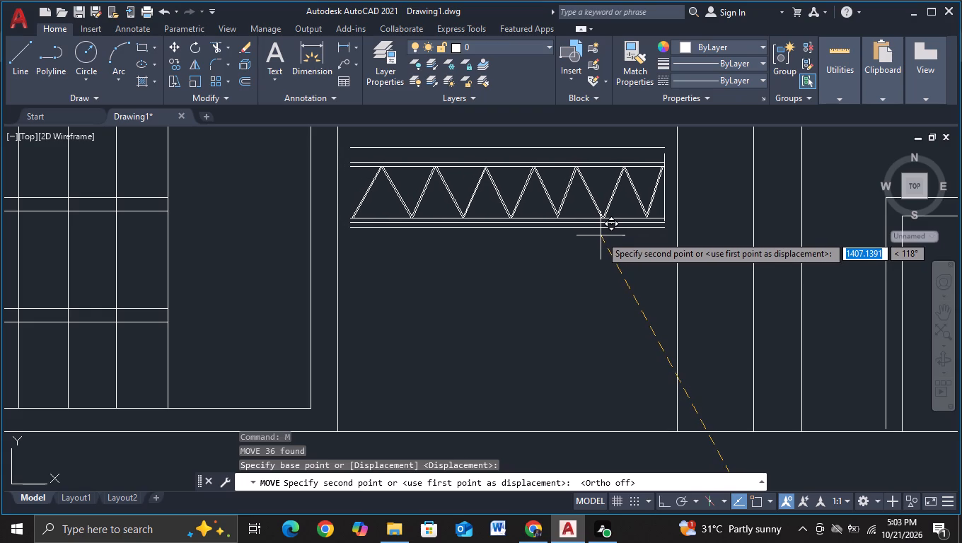
click(598, 235)
Scale the small braced beam up by about 1.08 from a base point near its bottom edge.
scroll(601, 252, down, 3)
middle_drag(598, 269, 562, 342)
scroll(561, 343, up, 2)
scroll(558, 348, down, 1)
scroll(486, 292, up, 2)
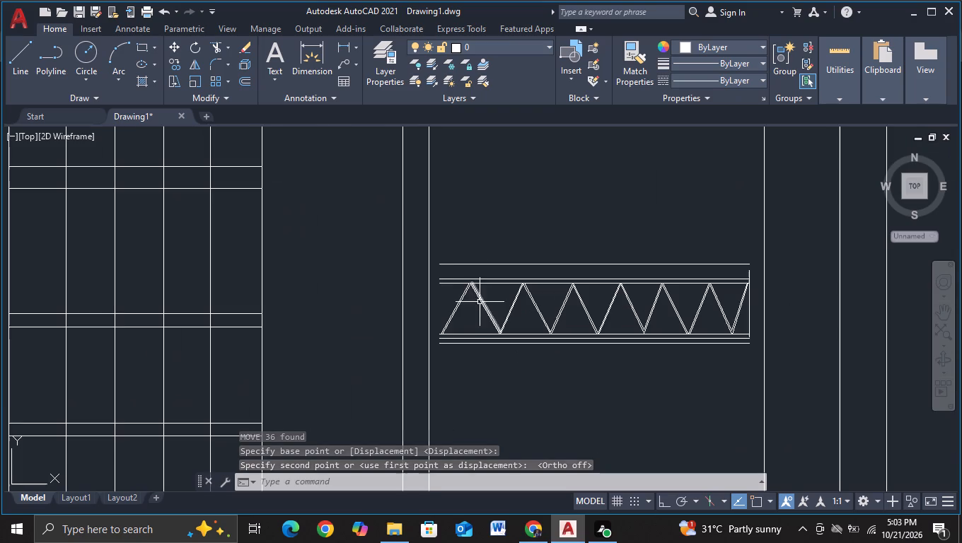
click(434, 245)
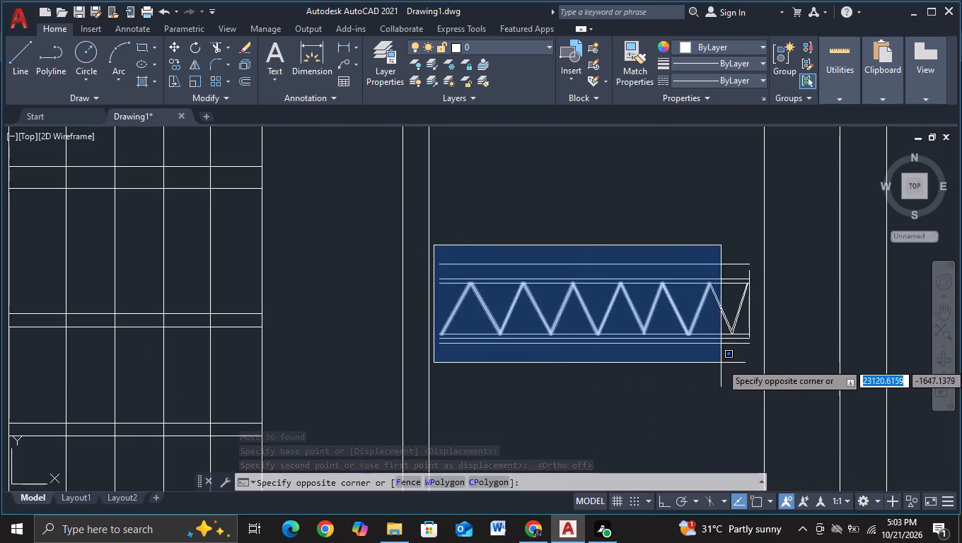
click(758, 370)
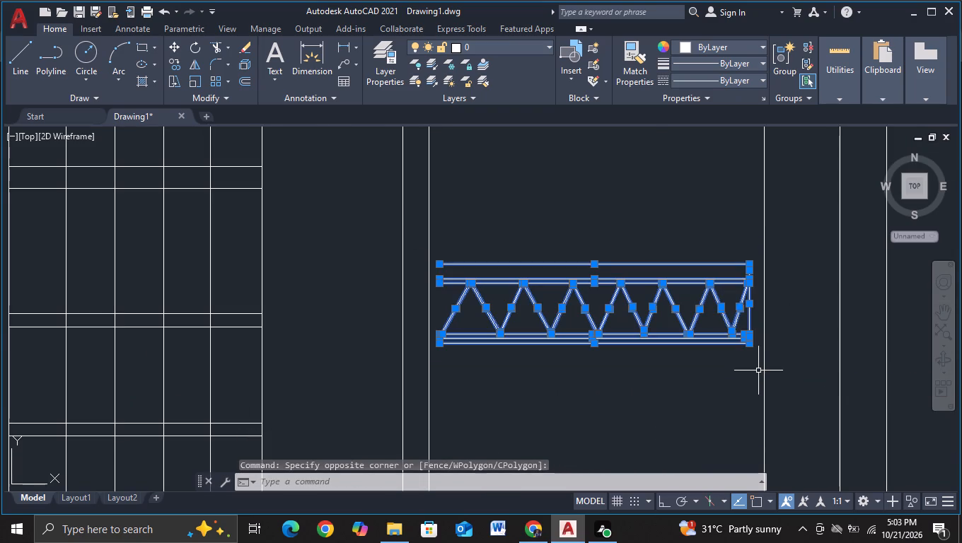
key(s)
click(795, 419)
click(638, 329)
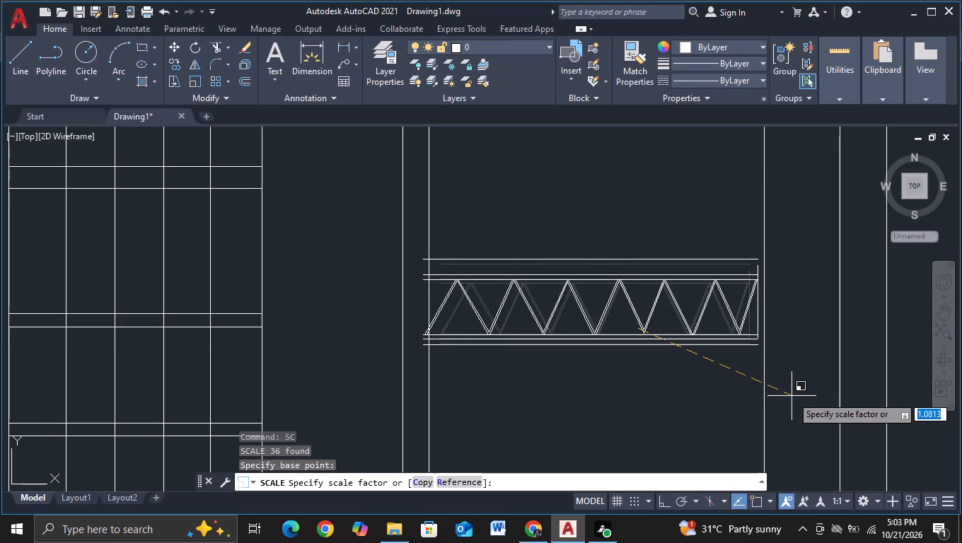
click(792, 396)
Move the enlarged small beam about 13 units sideways to fit between the tower base and the nested frame's outer line.
click(412, 242)
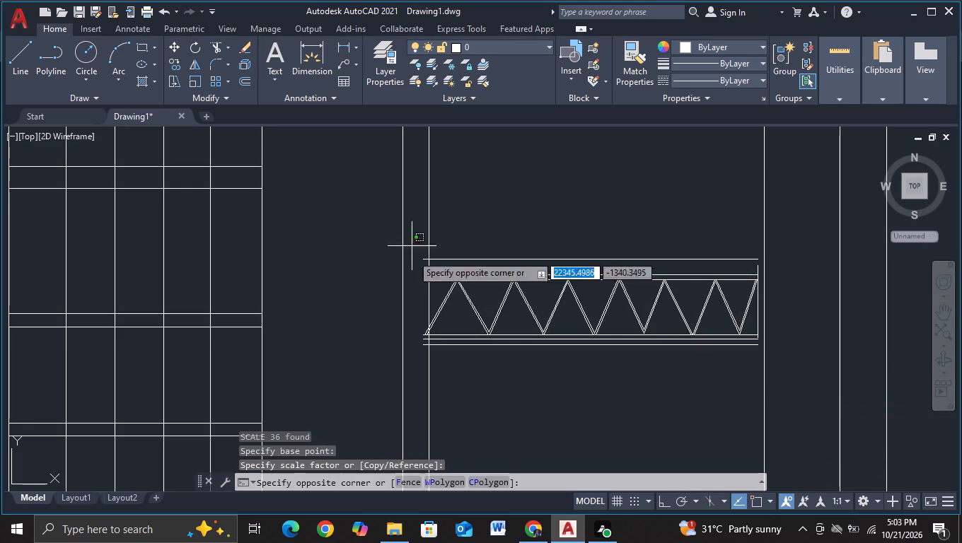
click(787, 373)
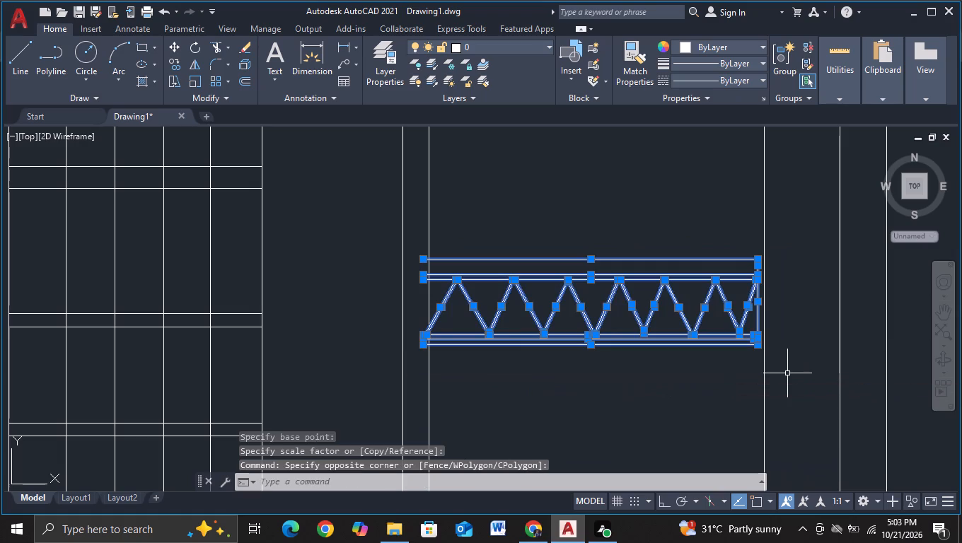
key(m)
click(823, 396)
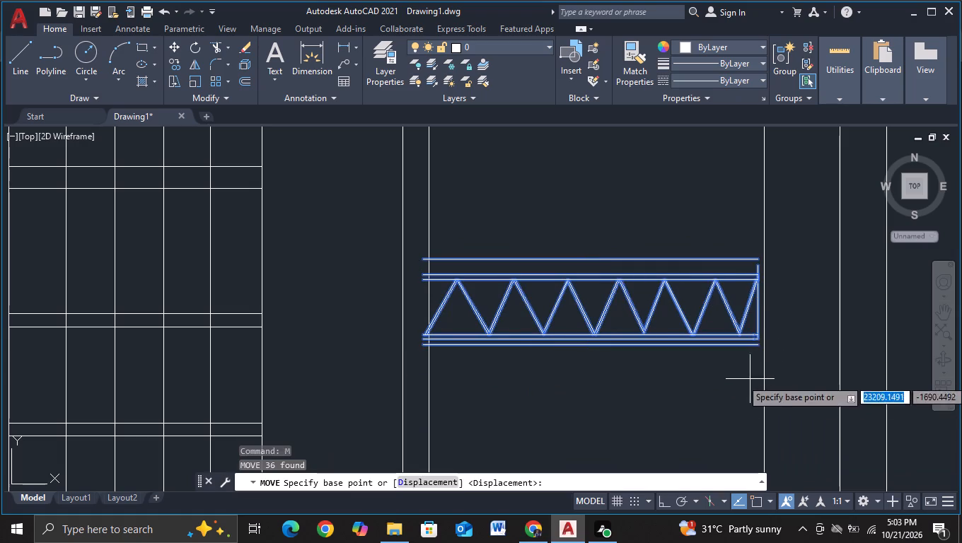
click(639, 342)
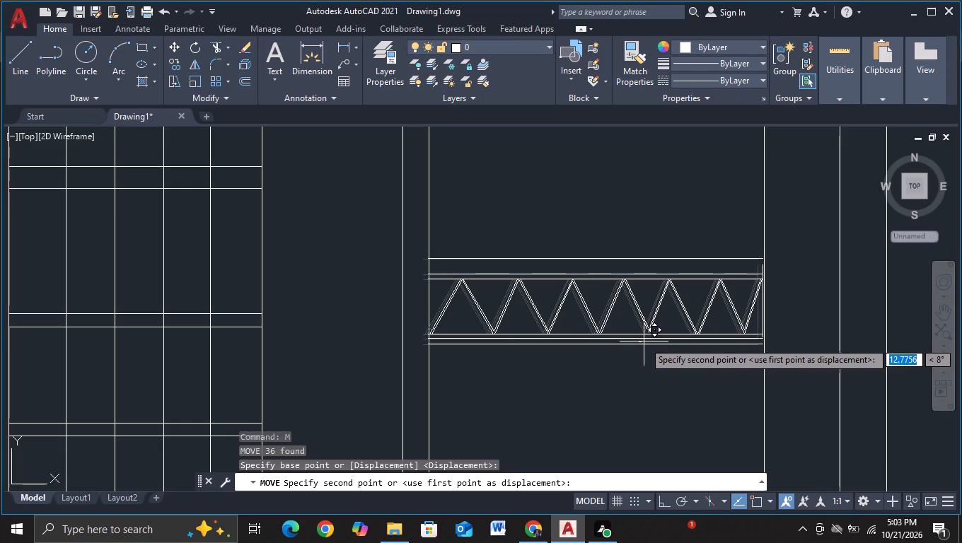
click(644, 341)
scroll(644, 342, down, 2)
scroll(657, 372, up, 2)
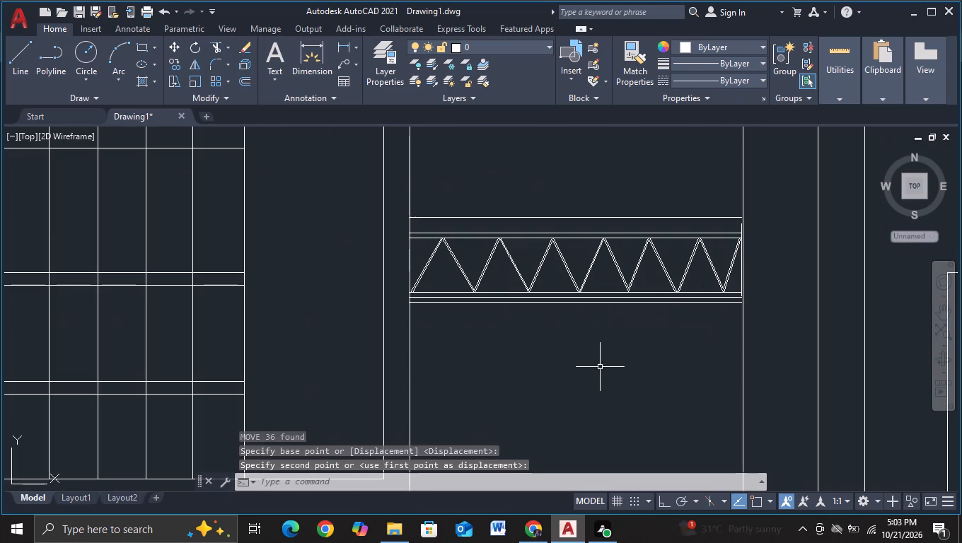
Delete the vertical end line of the small beam beside the nested frame's outer line.
scroll(734, 303, up, 2)
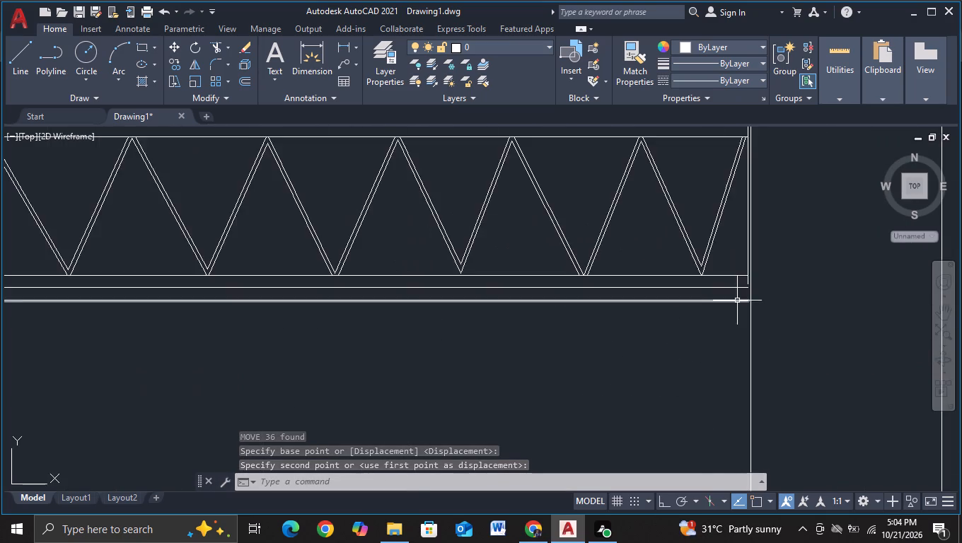
middle_drag(738, 300, 509, 452)
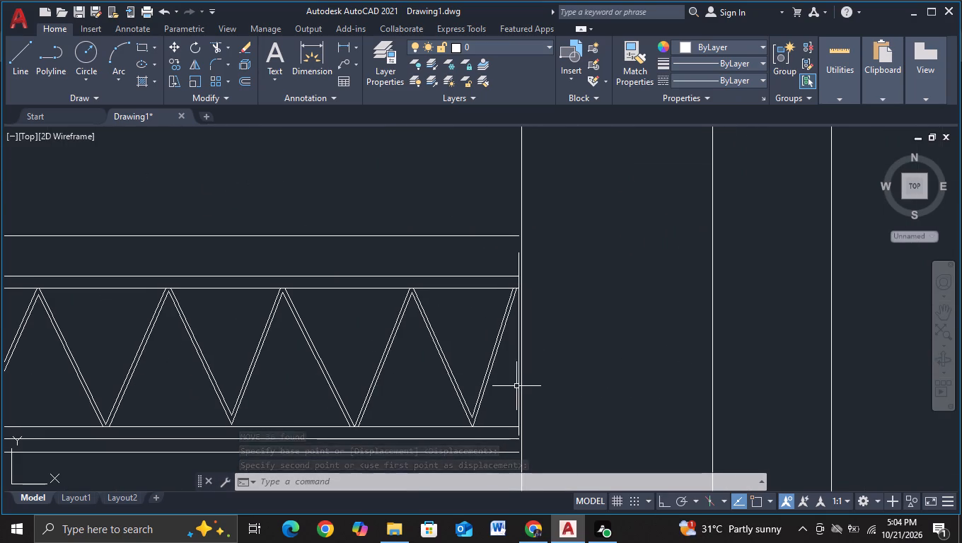
click(517, 383)
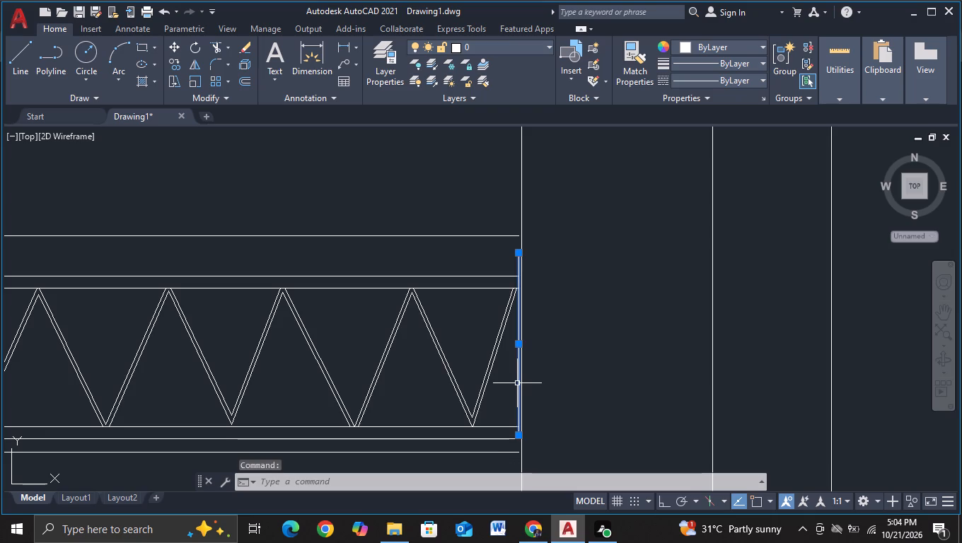
key(Delete)
scroll(517, 383, down, 3)
scroll(522, 325, up, 5)
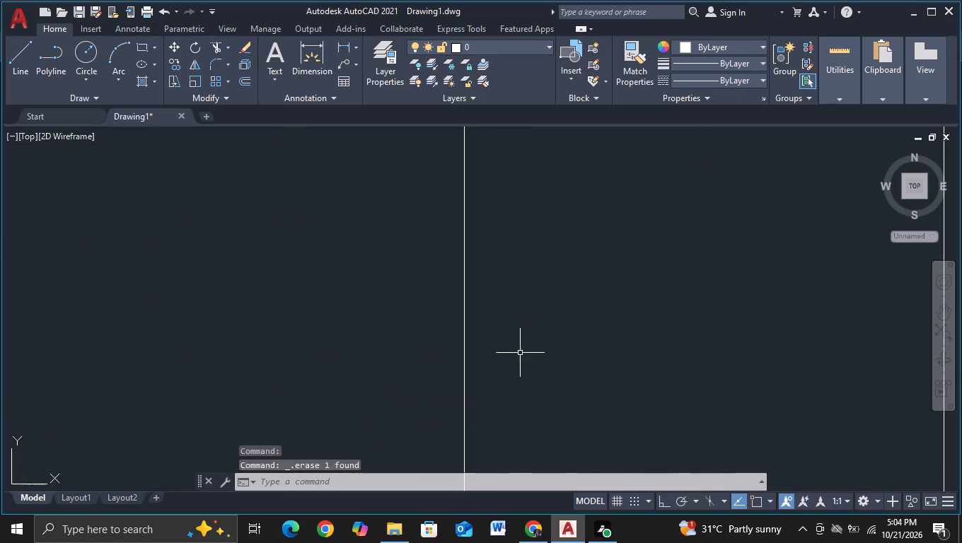
Extend the small beam's three upper horizontal lines to the nested frame's outer vertical line.
middle_drag(517, 416, 485, 222)
middle_drag(478, 374, 477, 255)
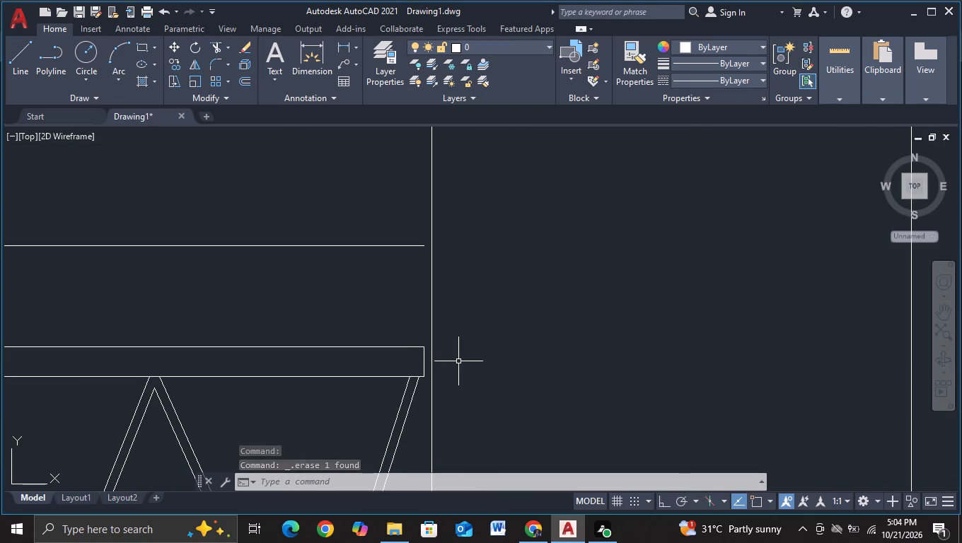
key(Escape)
key(e)
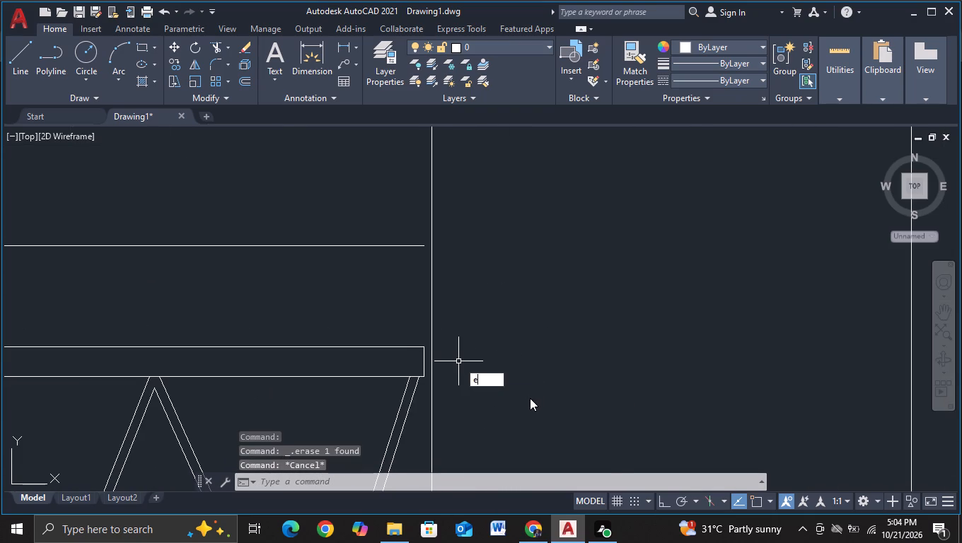
click(528, 400)
drag(418, 230, 417, 265)
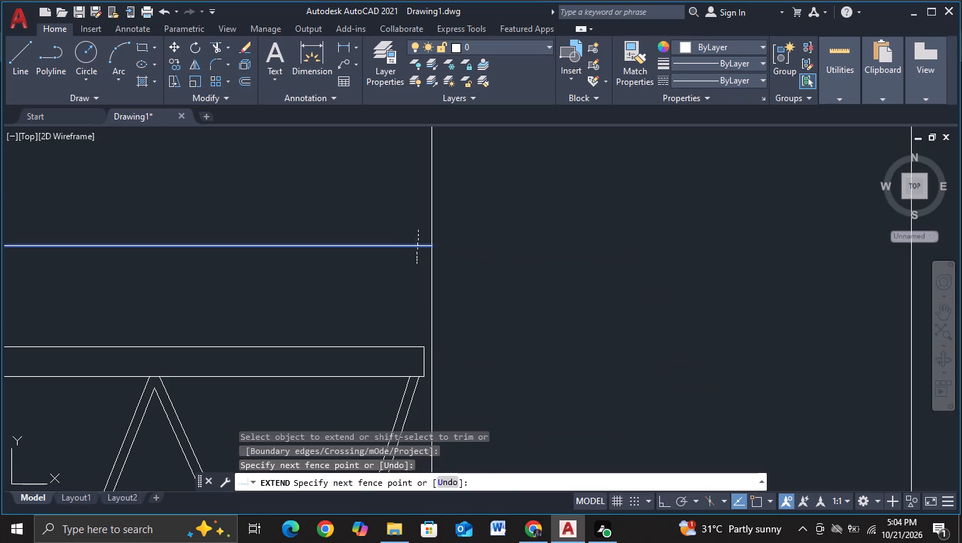
drag(407, 322, 407, 356)
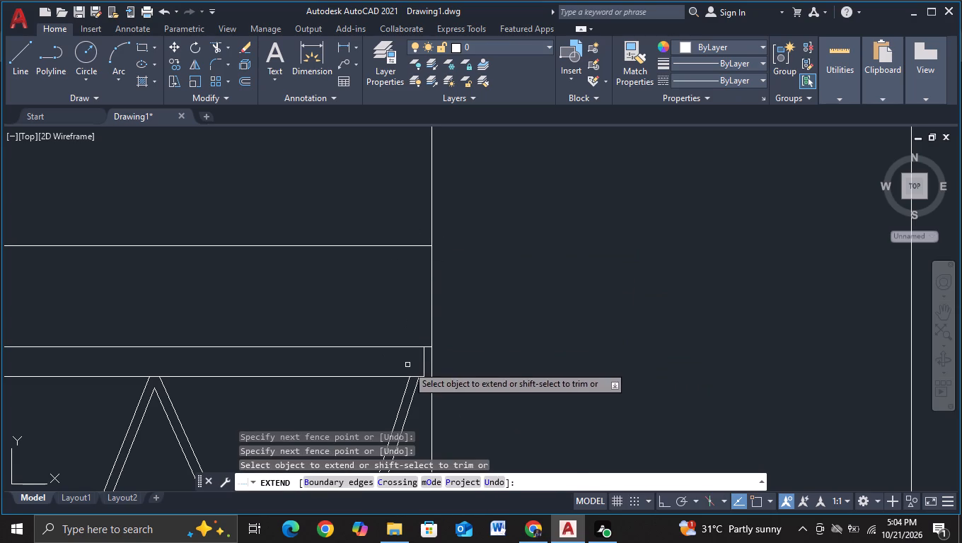
drag(405, 367, 380, 388)
key(Escape)
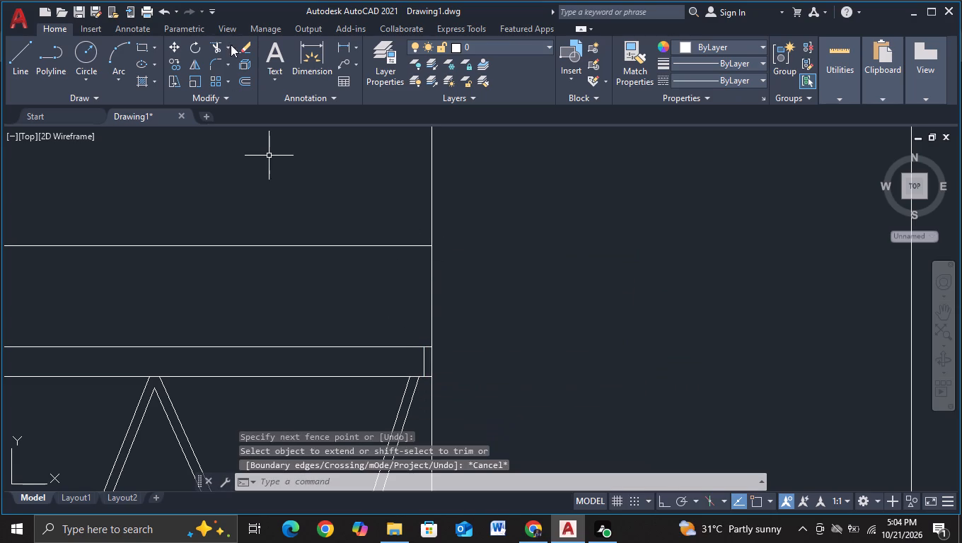
Trim away the short leftover vertical stub between the small beam's upper chord lines near the nested frame.
click(212, 49)
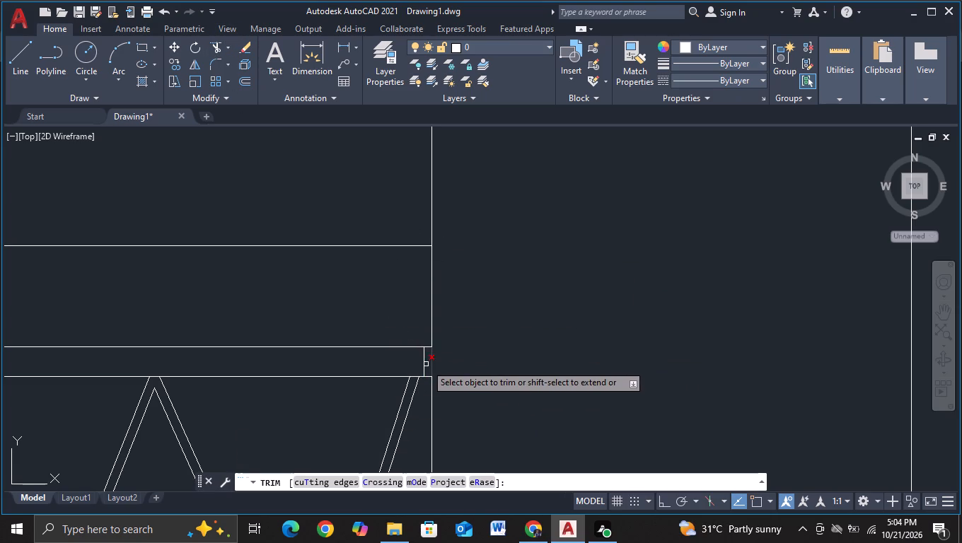
click(424, 364)
key(Escape)
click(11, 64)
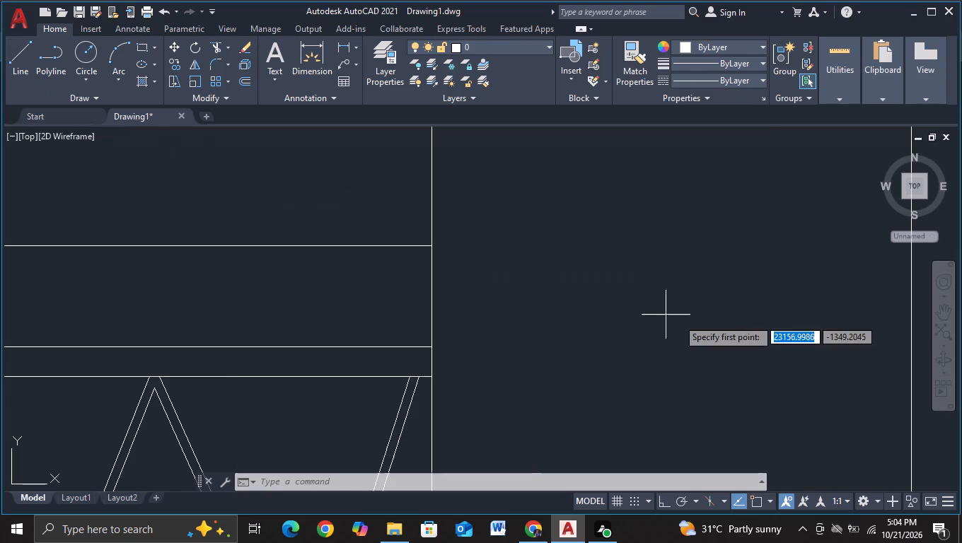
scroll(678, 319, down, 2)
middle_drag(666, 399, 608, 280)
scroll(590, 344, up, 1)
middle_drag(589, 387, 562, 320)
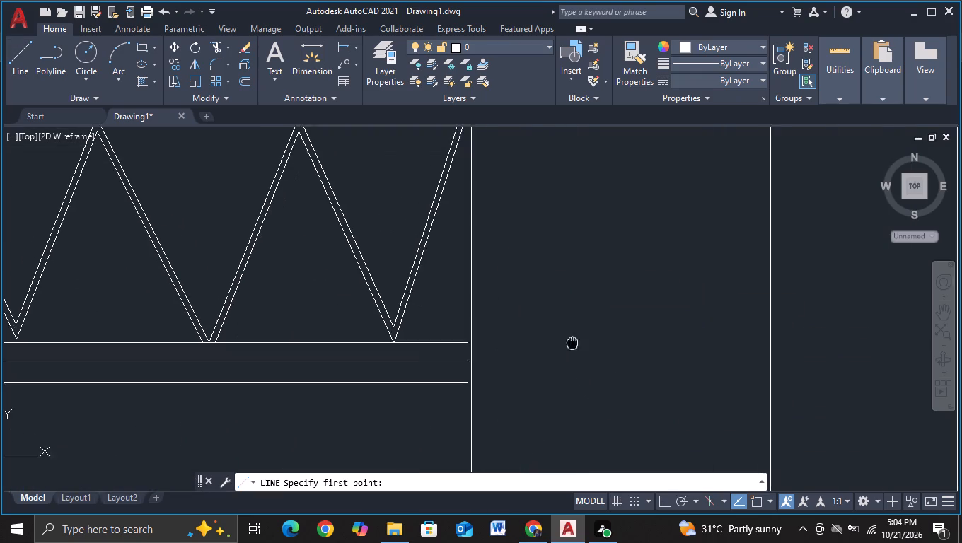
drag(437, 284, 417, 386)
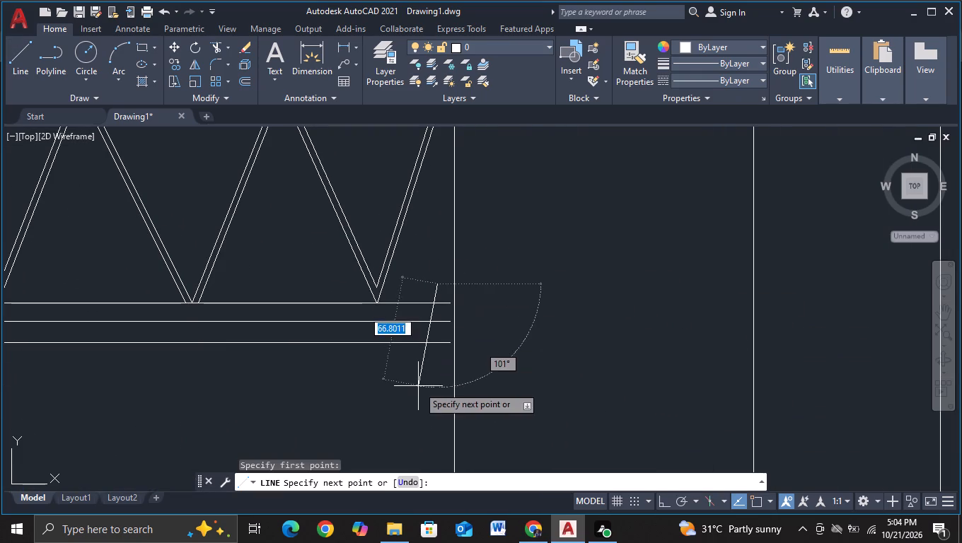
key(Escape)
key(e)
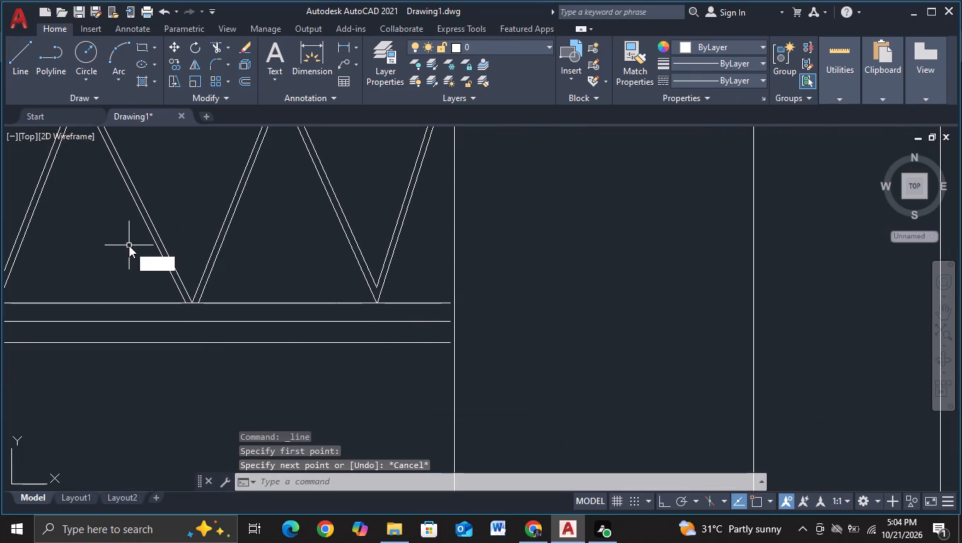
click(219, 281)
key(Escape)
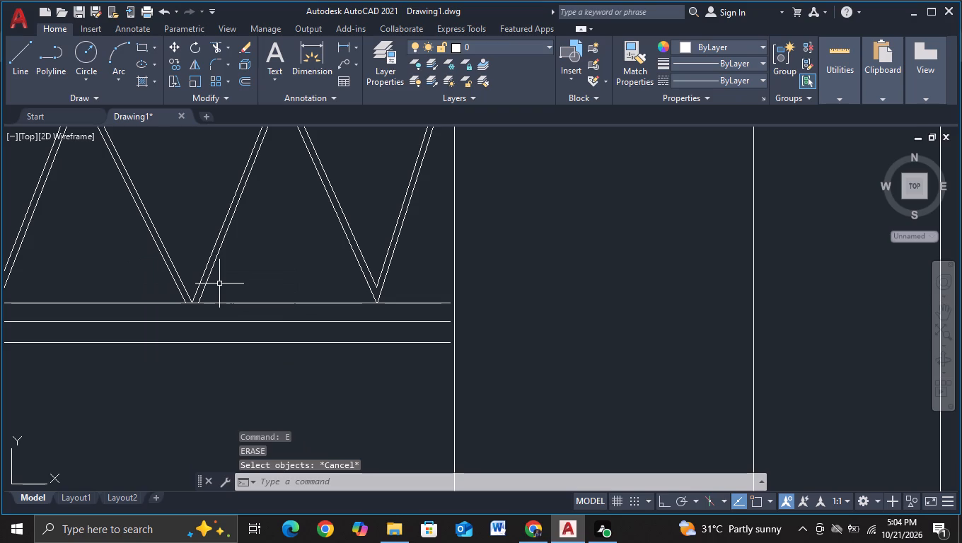
Extend the small beam's three lower horizontal lines to the nested frame's outer vertical line.
key(e)
click(270, 327)
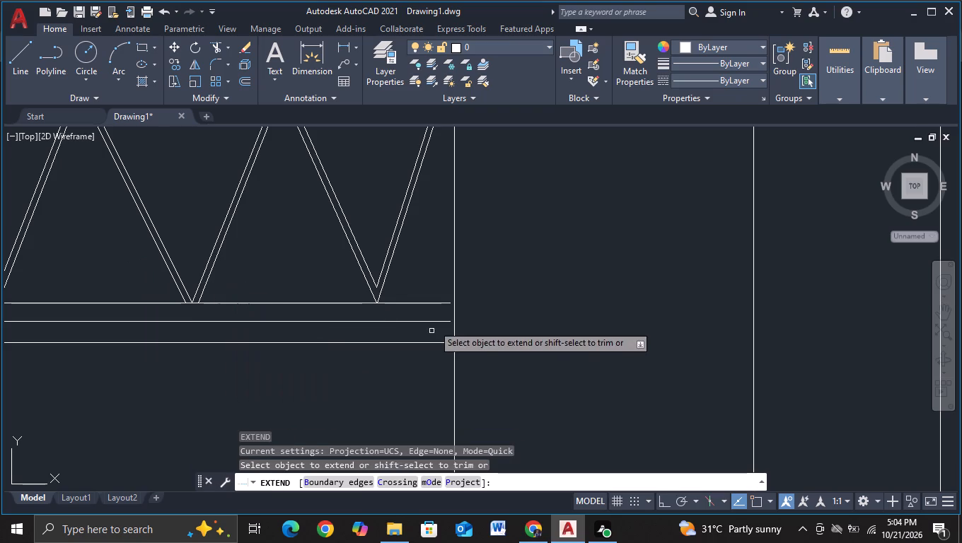
drag(437, 284, 441, 369)
scroll(444, 369, down, 2)
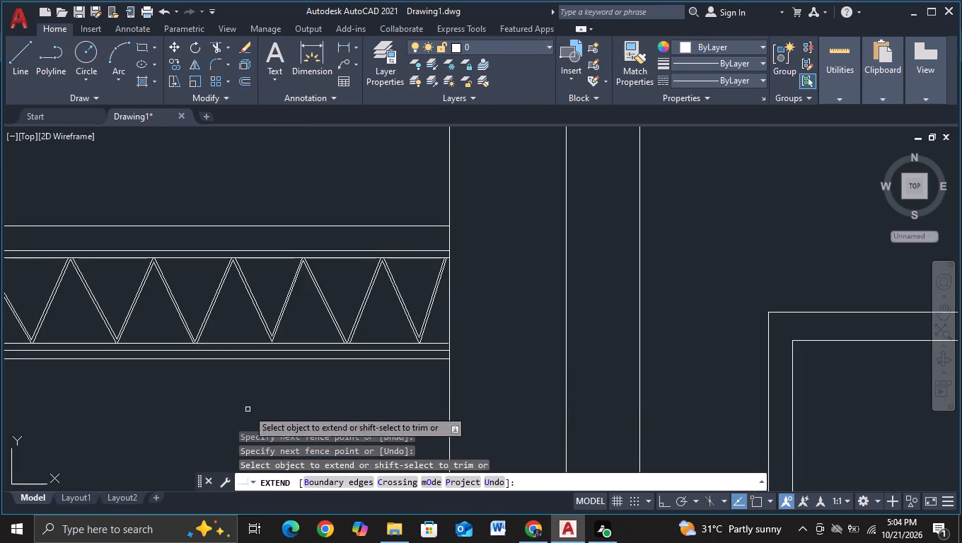
middle_drag(240, 405, 583, 313)
key(Escape)
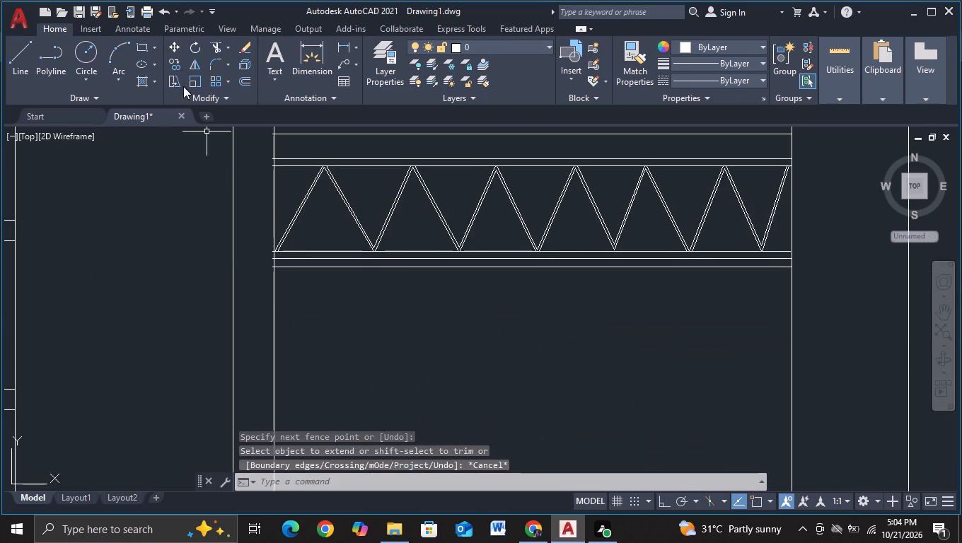
Trim the ends of the small beam's three lower lines that overhang the tower base's outer edge.
click(216, 46)
scroll(213, 221, up, 3)
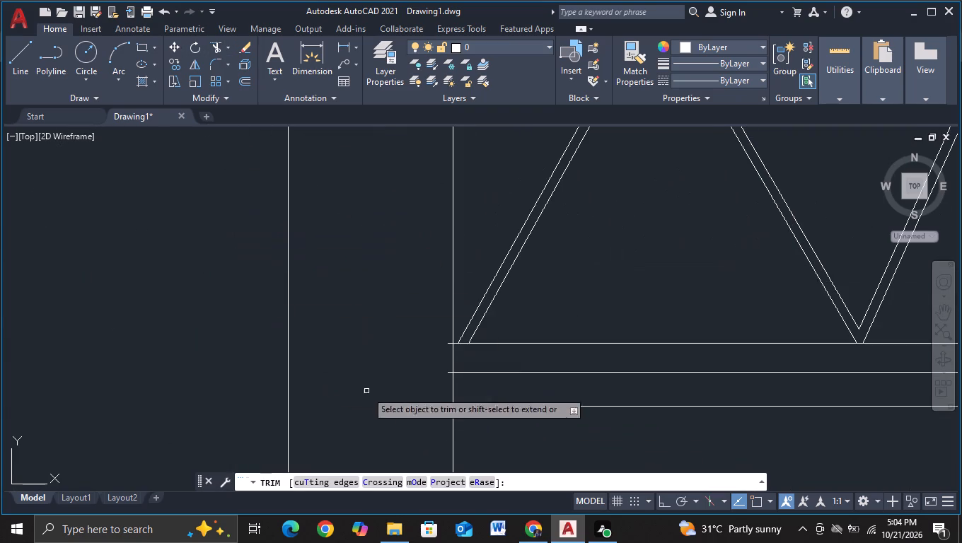
middle_drag(388, 396, 178, 305)
click(239, 317)
click(238, 284)
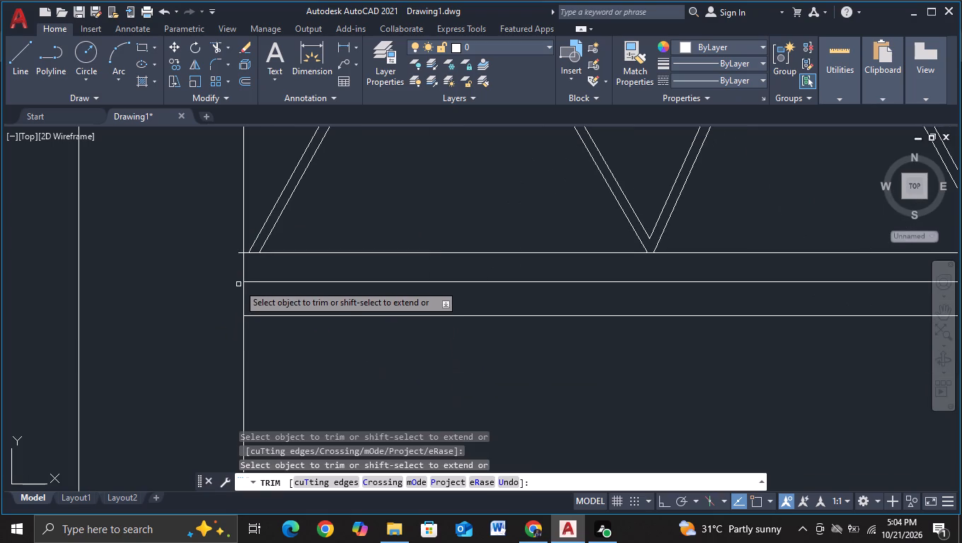
click(238, 255)
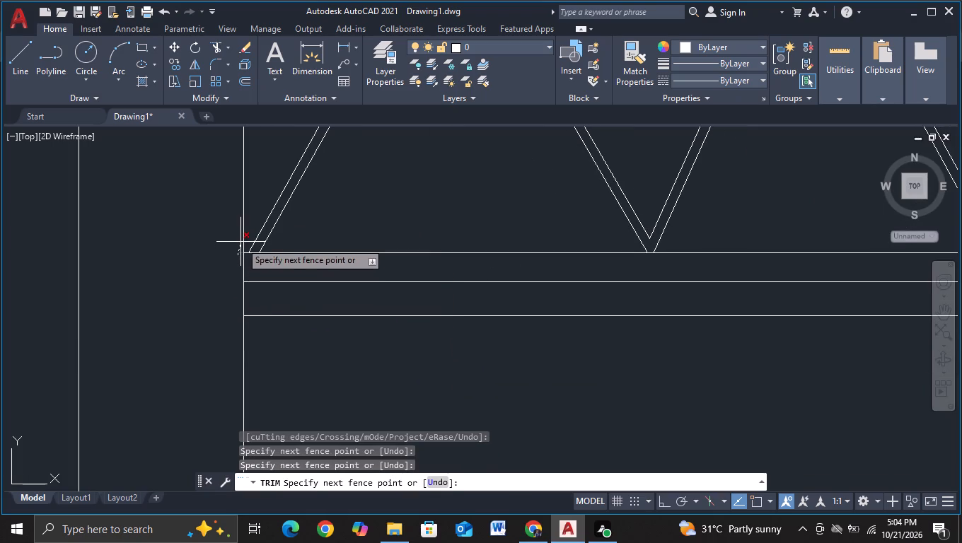
click(240, 242)
Trim the ends of the small beam's three upper lines that overhang the tower base's outer edge.
middle_drag(223, 259, 224, 472)
scroll(223, 308, down, 2)
middle_drag(223, 308, 219, 384)
scroll(203, 328, up, 3)
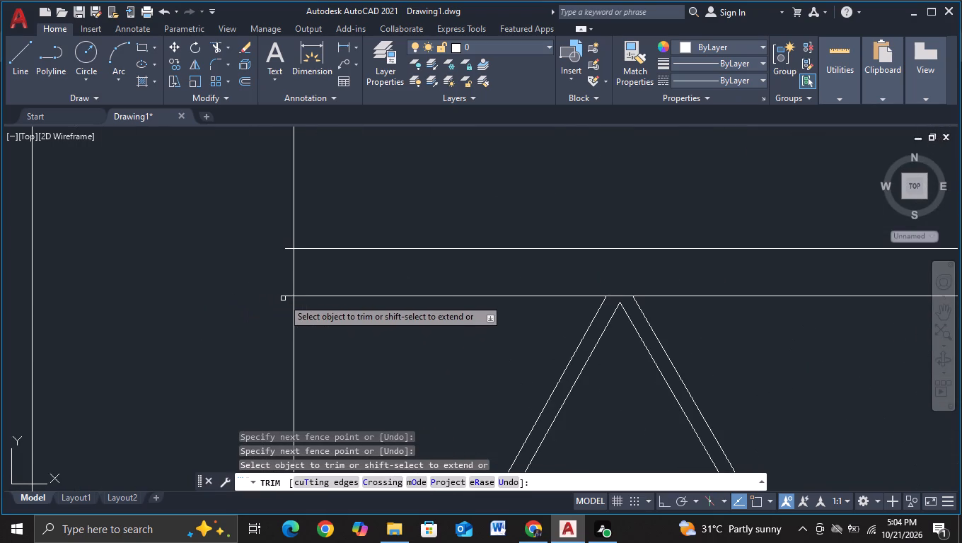
click(284, 297)
click(286, 247)
middle_drag(286, 247, 296, 445)
click(297, 289)
key(Escape)
Examine the fitted small braced beam and its place in the whole elevation.
scroll(303, 318, down, 2)
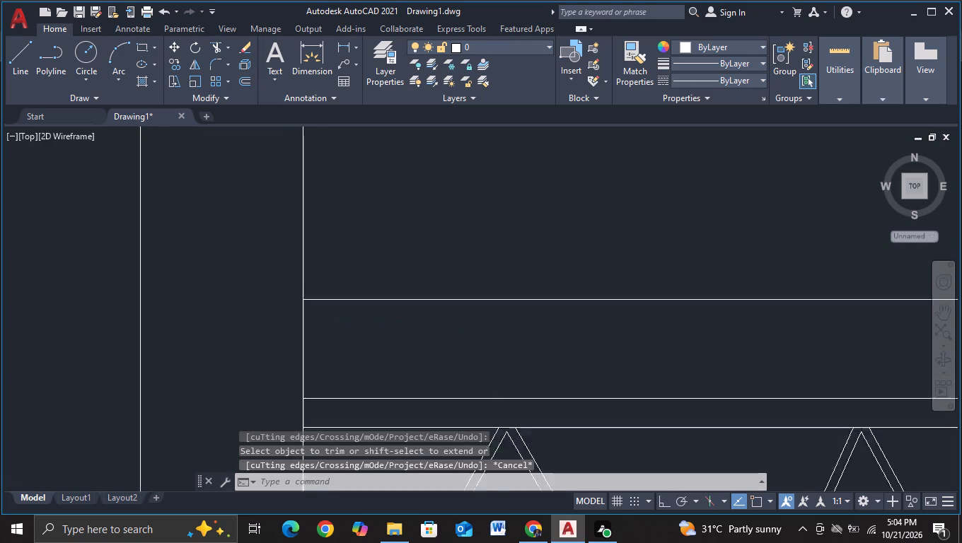
scroll(303, 318, down, 1)
scroll(401, 341, down, 2)
scroll(497, 428, down, 1)
middle_drag(526, 433, 465, 367)
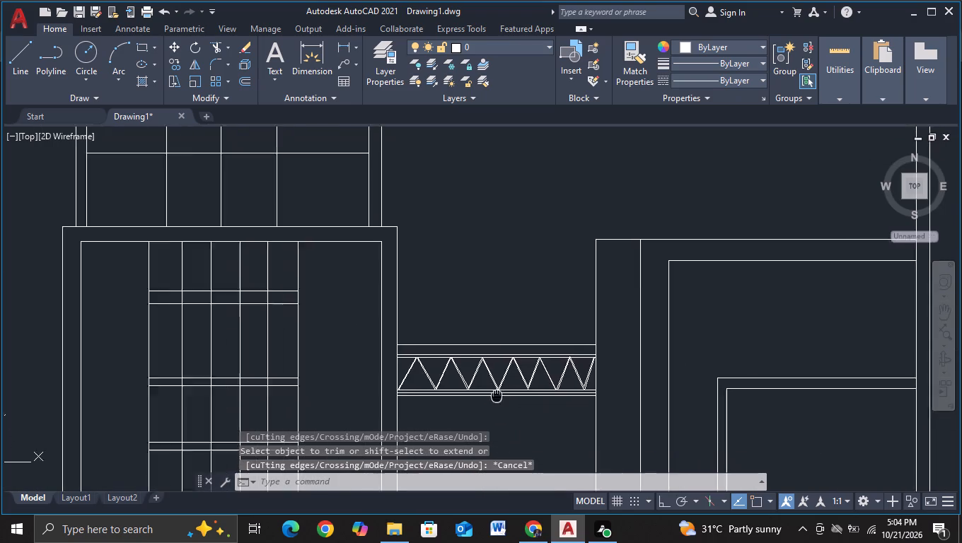
middle_drag(465, 367, 318, 288)
scroll(296, 280, down, 2)
middle_drag(296, 280, 289, 358)
scroll(289, 358, up, 1)
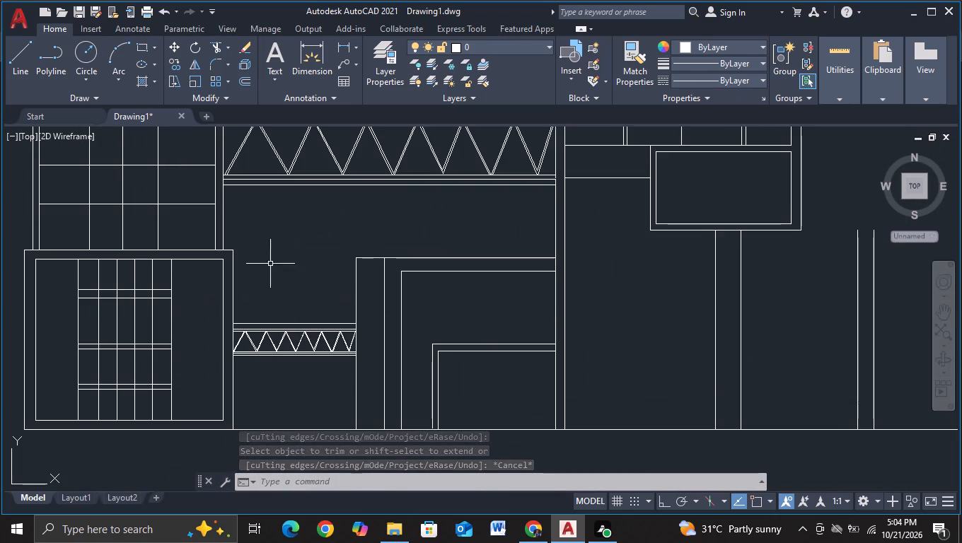
middle_drag(272, 242, 266, 316)
scroll(266, 318, down, 1)
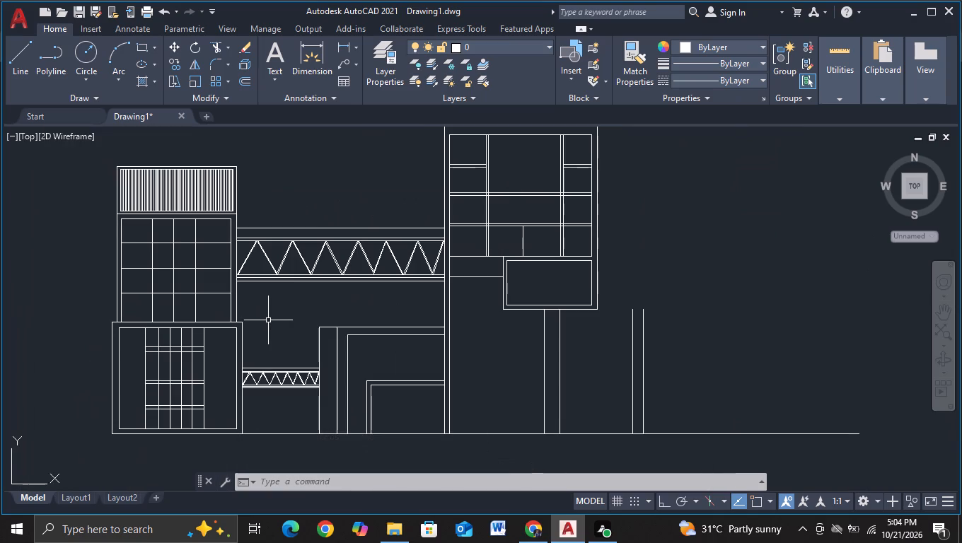
Draw a short horizontal line outward from the raised frame's upper-left corner, continuing its top edge toward the tower.
scroll(288, 314, down, 1)
middle_drag(566, 306, 521, 317)
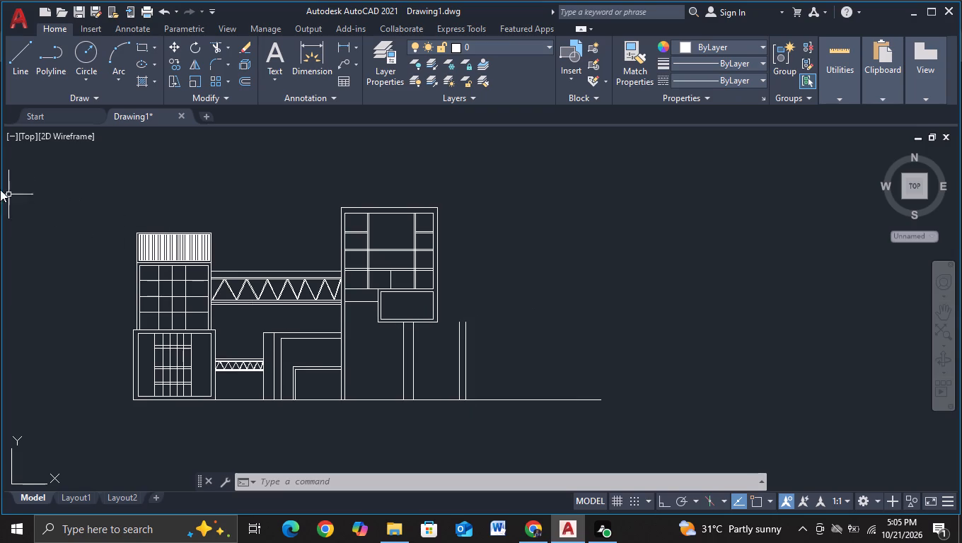
click(11, 78)
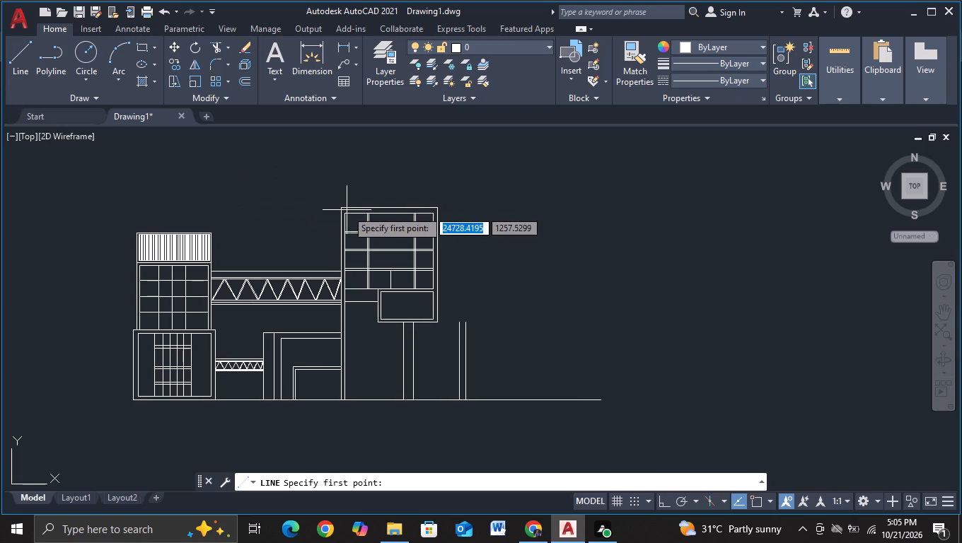
key(F3)
scroll(346, 210, up, 1)
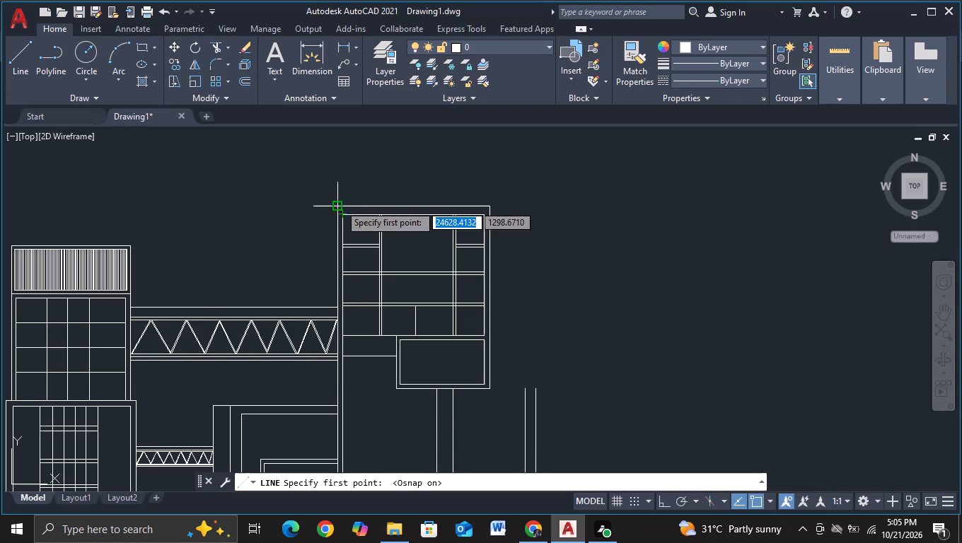
click(340, 204)
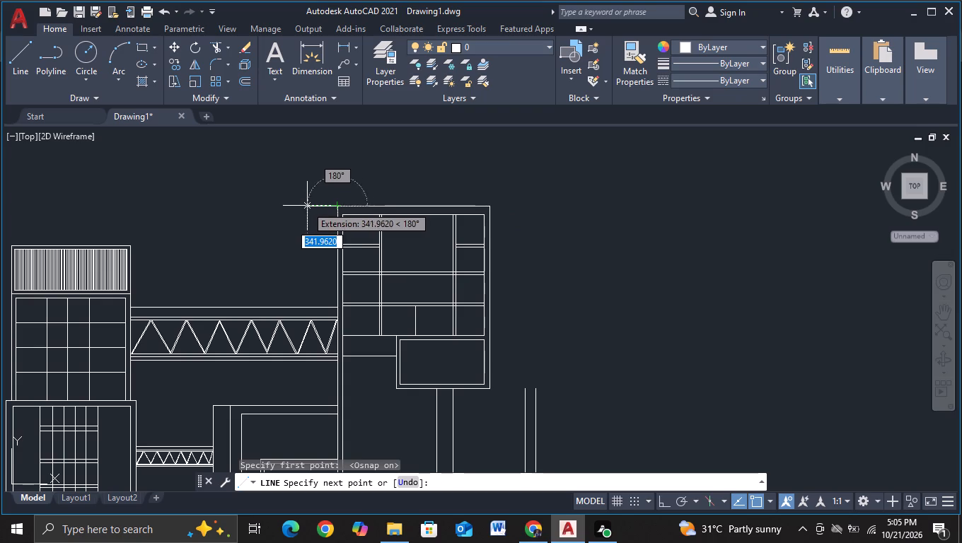
click(309, 206)
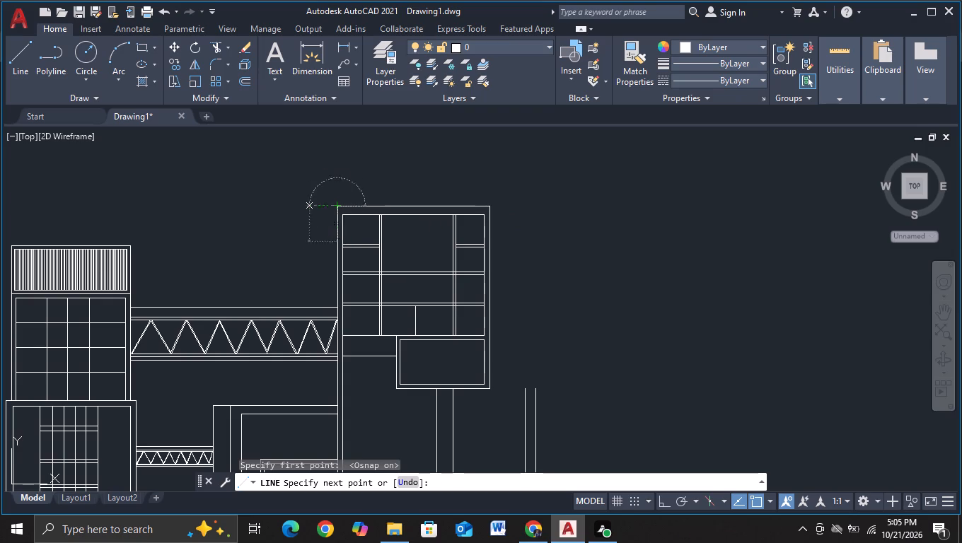
key(Escape)
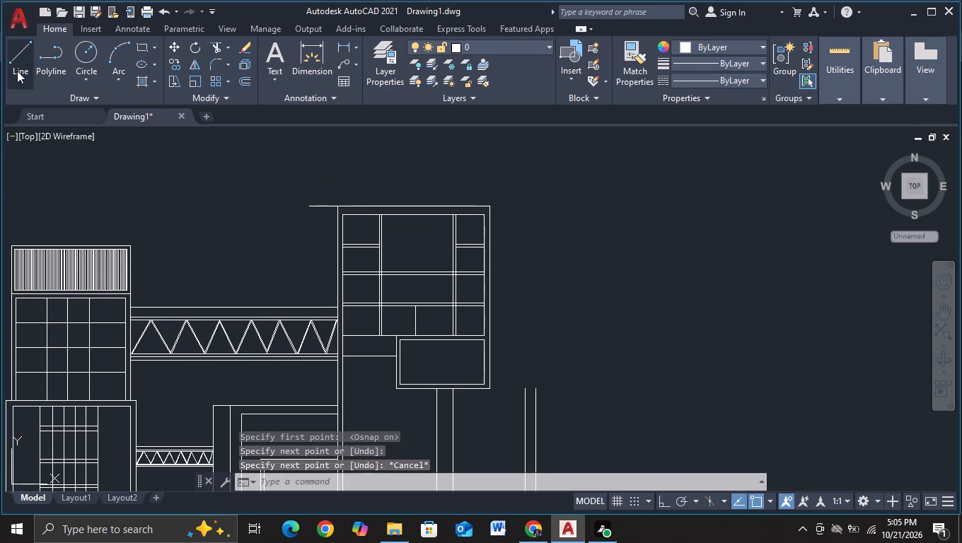
Draw a vertical line from the short line's free end down across the large beam to just past the nested frame's top edge.
click(16, 61)
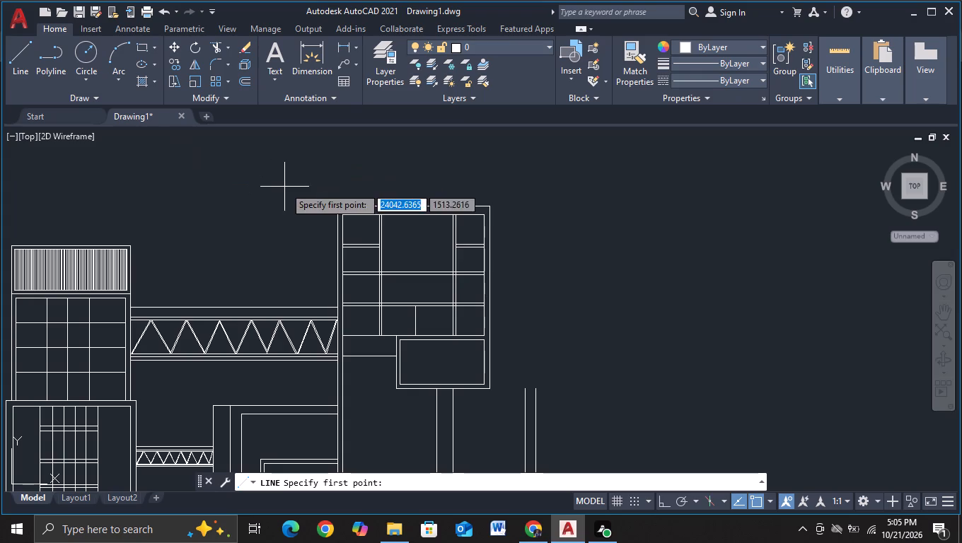
click(310, 205)
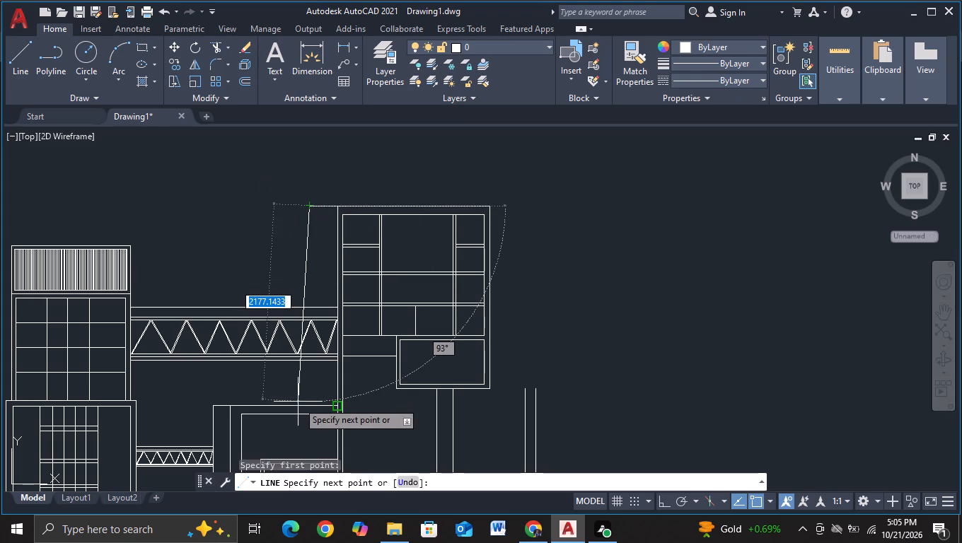
key(F8)
scroll(298, 402, up, 2)
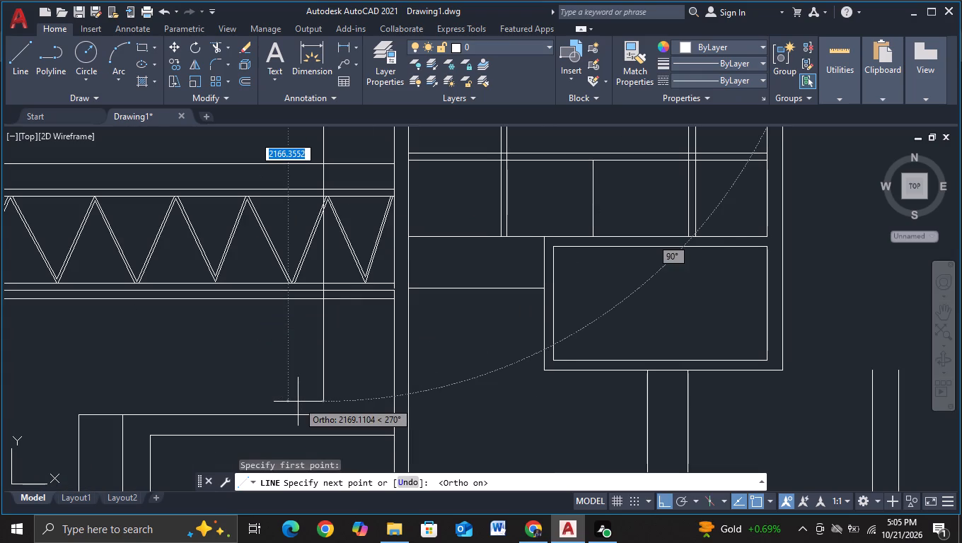
scroll(287, 417, up, 2)
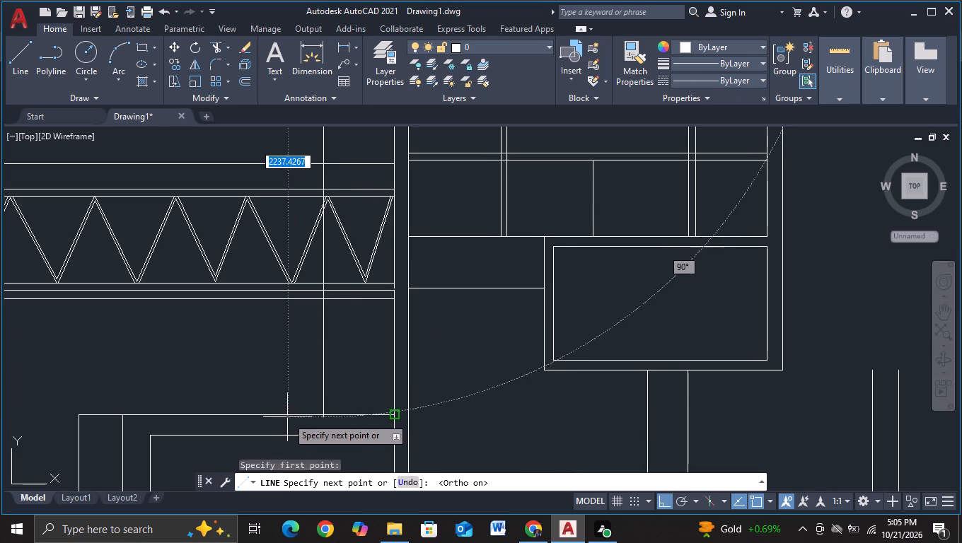
key(F3)
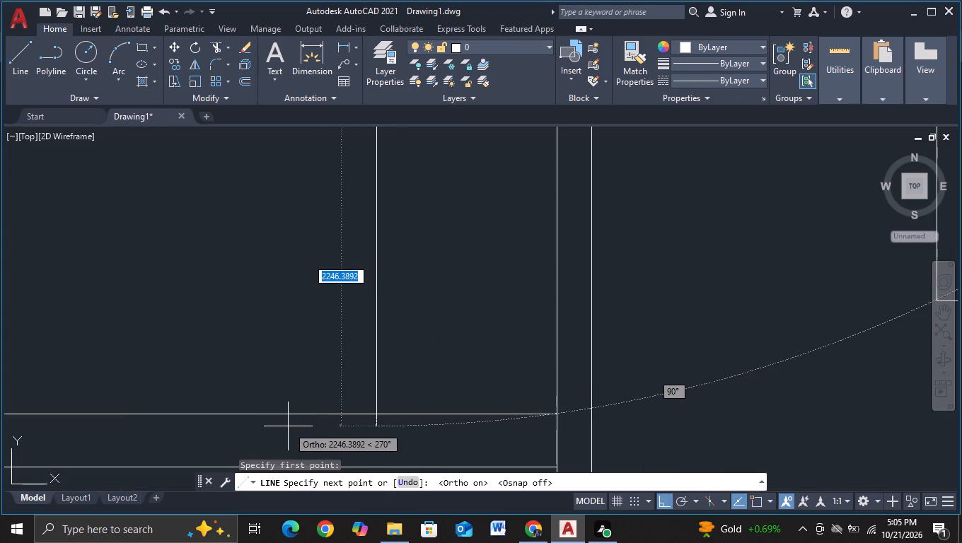
middle_drag(288, 427, 277, 323)
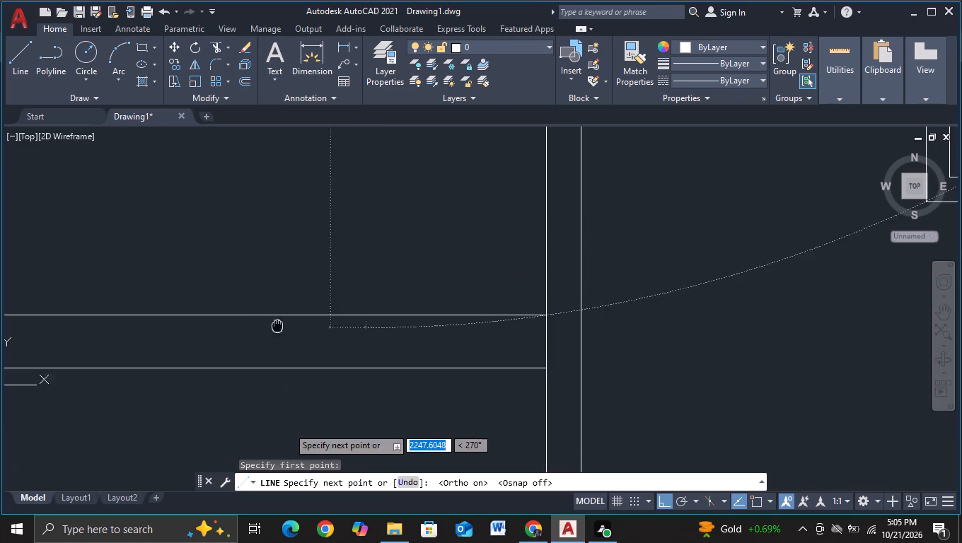
middle_drag(277, 323, 277, 322)
click(273, 340)
key(Escape)
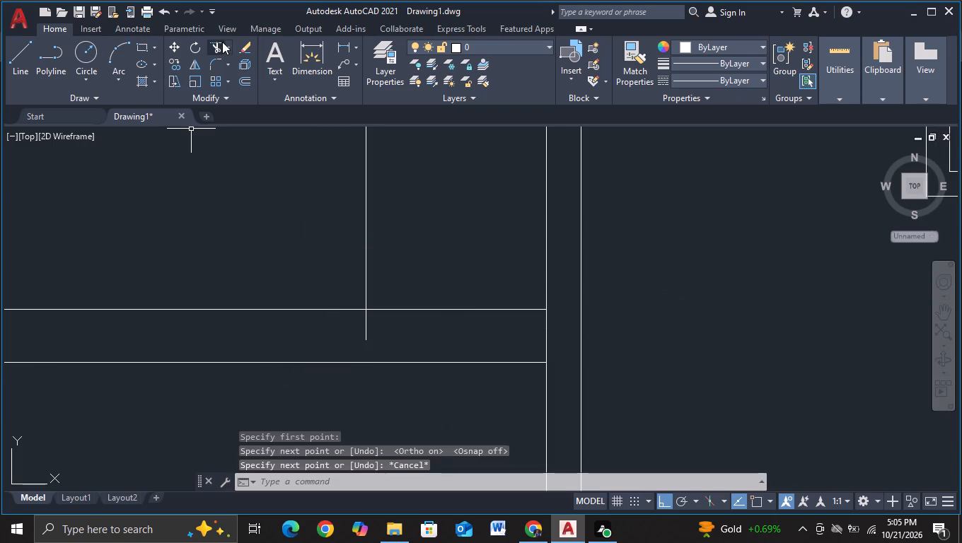
Trim the new vertical line's lower end where it overhangs the nested frame's top edge.
click(220, 44)
drag(340, 334, 387, 334)
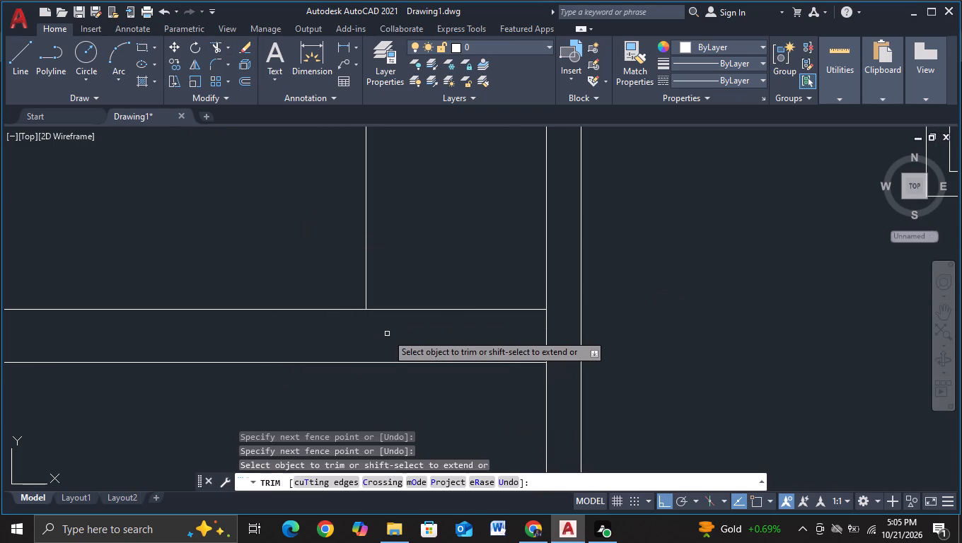
Remove the part of the new vertical line that crosses the large braced beam, from its top line to its bottom line.
scroll(387, 334, down, 3)
middle_drag(390, 288, 371, 391)
scroll(367, 380, up, 2)
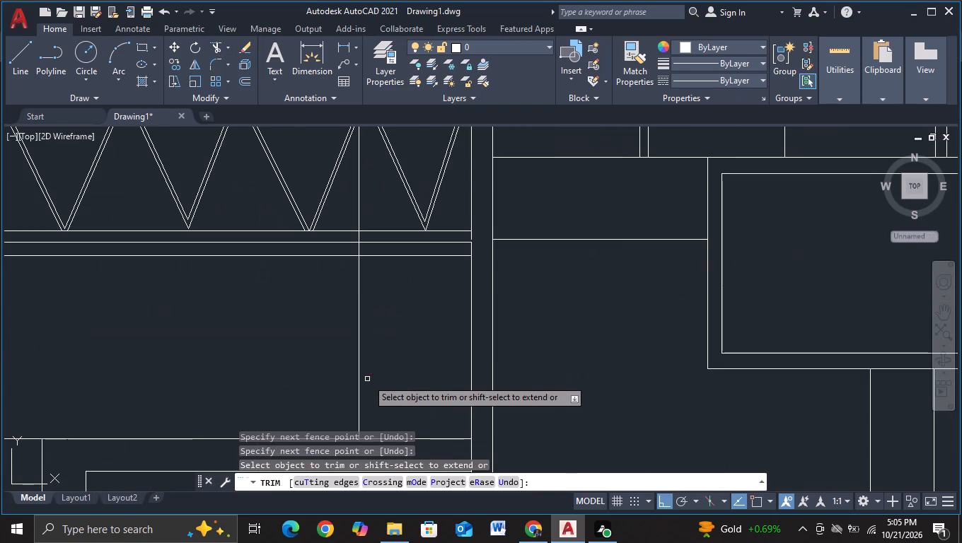
click(360, 251)
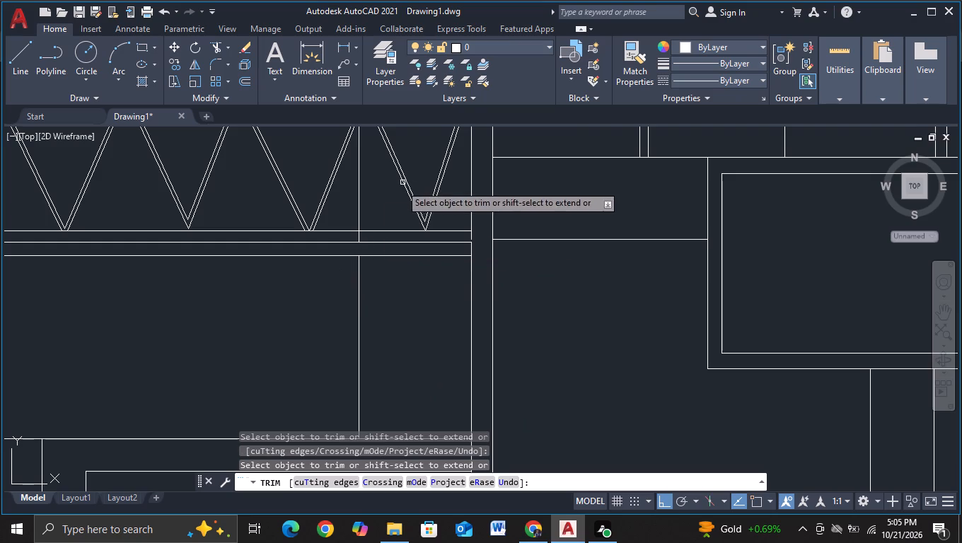
middle_drag(375, 199, 394, 354)
click(379, 211)
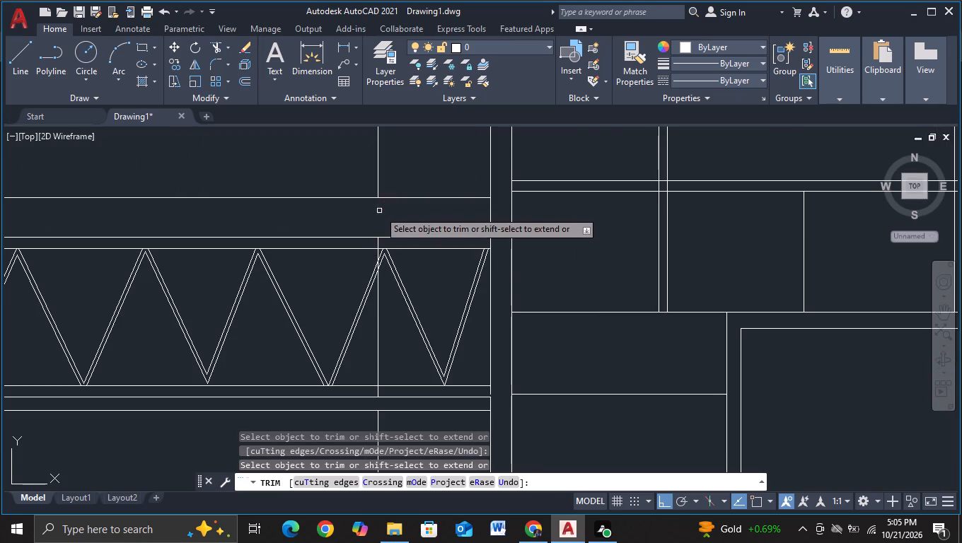
key(Escape)
click(378, 293)
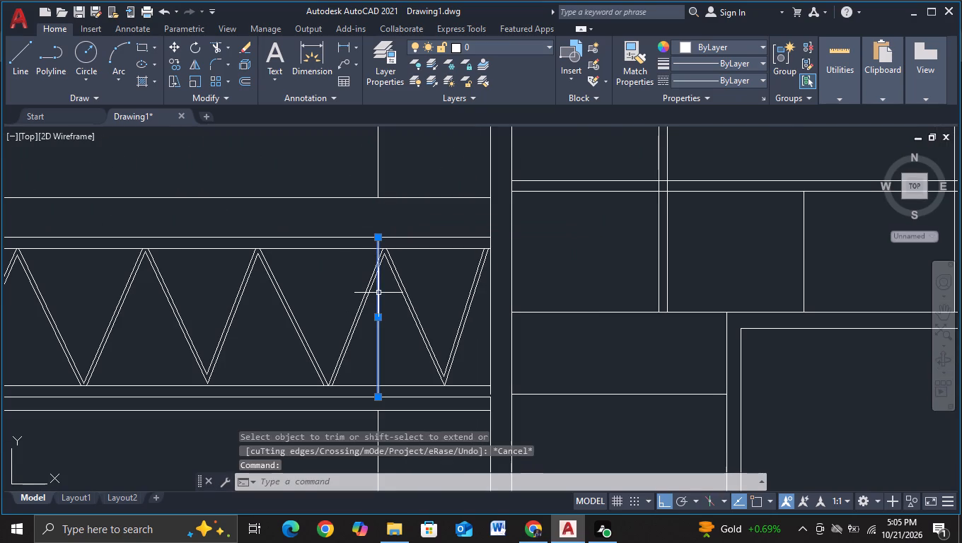
key(Delete)
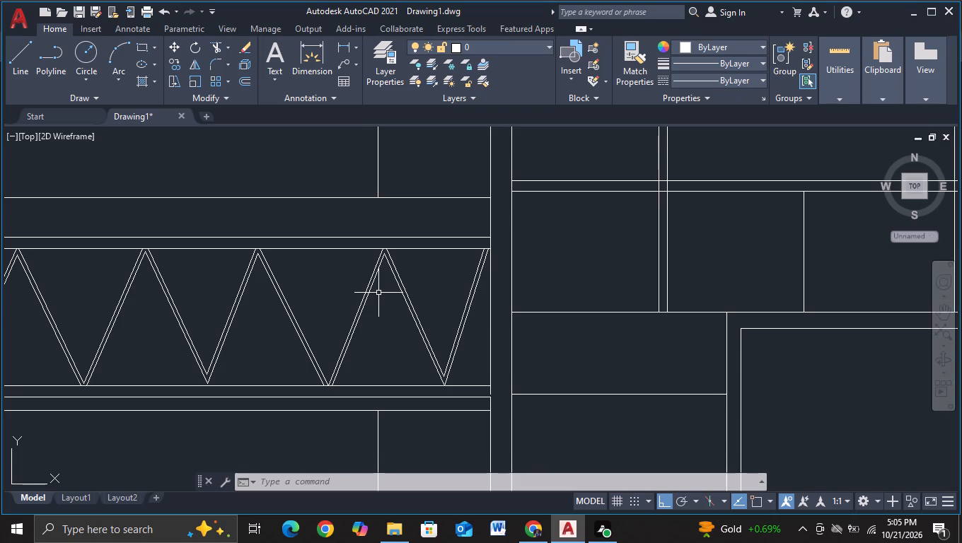
Draw a slightly slanted line about 419 units long, rising from just inside the raised frame's top band near its right end.
scroll(378, 293, down, 3)
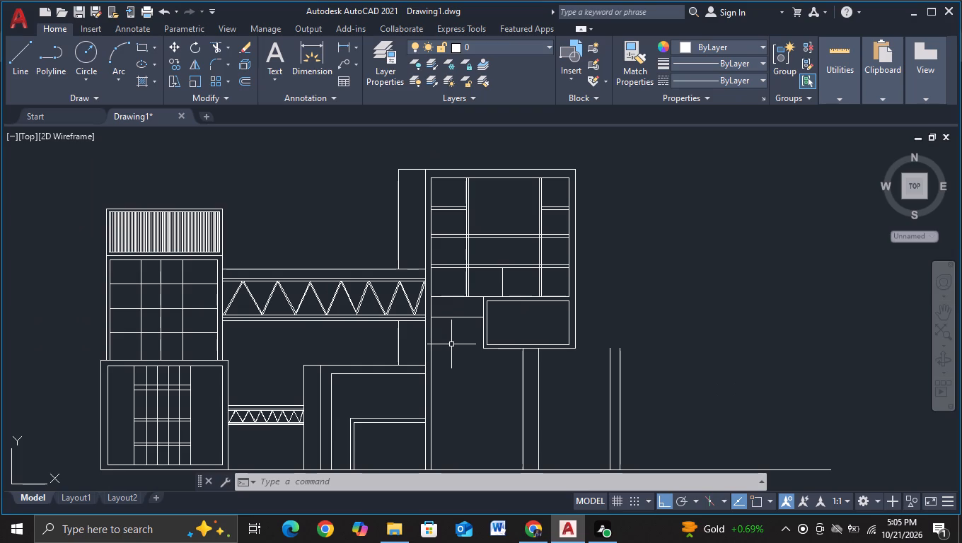
scroll(451, 344, down, 3)
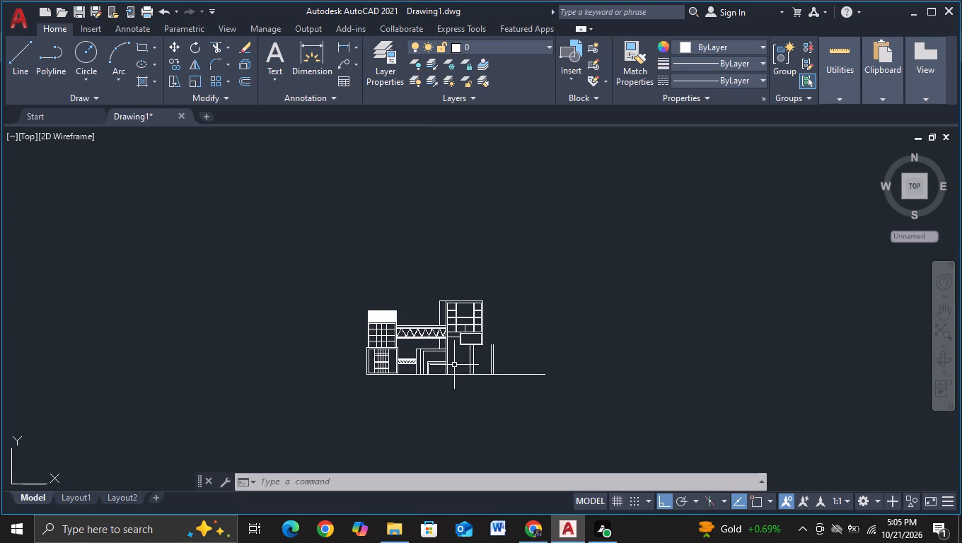
click(23, 78)
scroll(499, 238, up, 2)
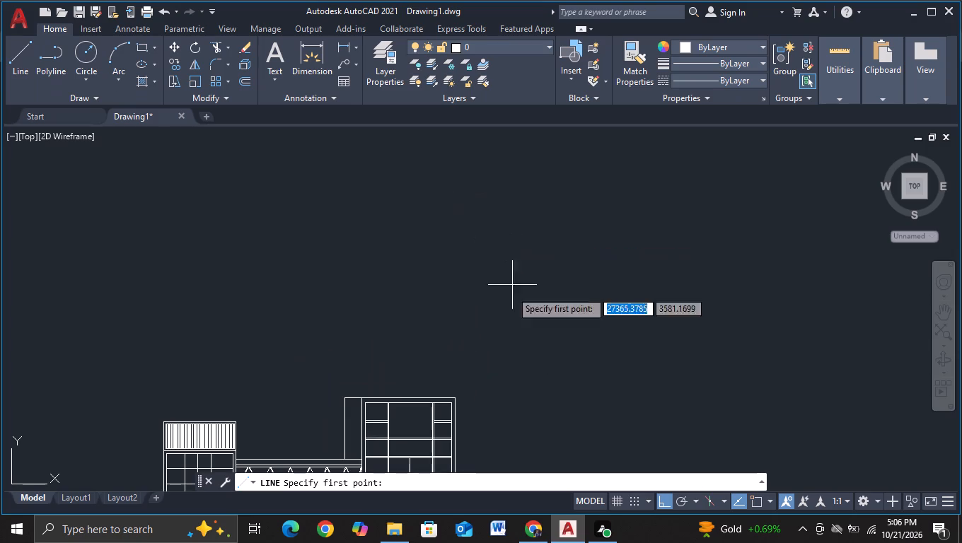
middle_drag(498, 321, 486, 247)
scroll(395, 281, up, 2)
middle_drag(364, 363, 354, 285)
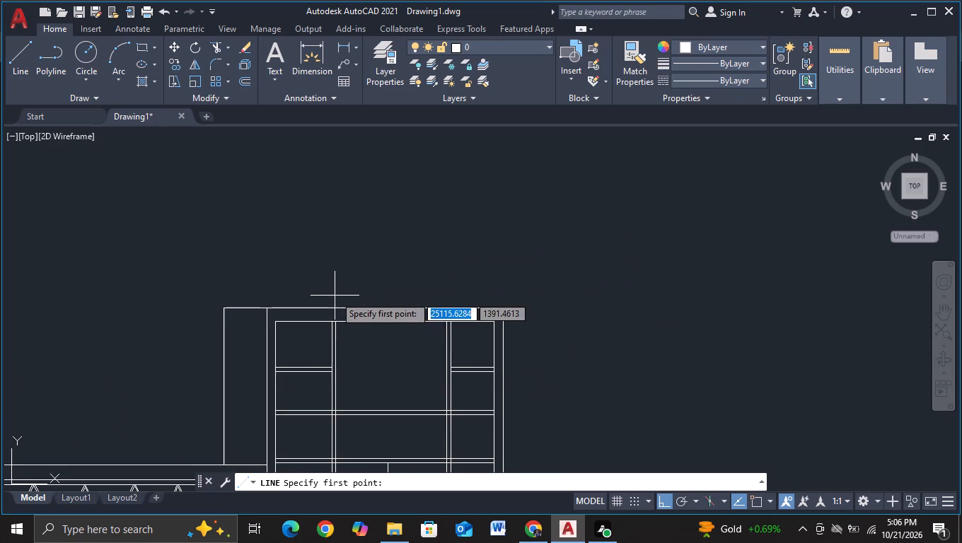
scroll(351, 298, up, 1)
middle_drag(351, 298, 372, 288)
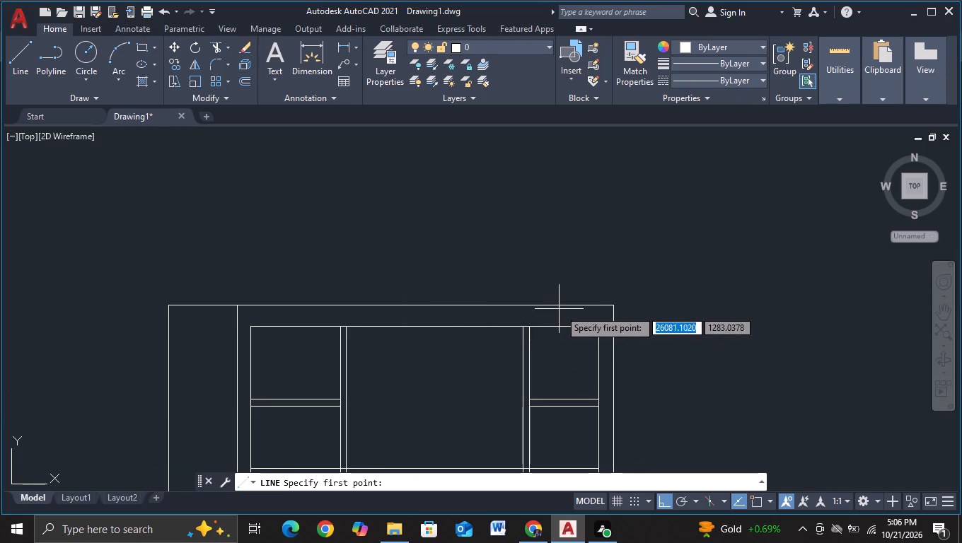
click(560, 317)
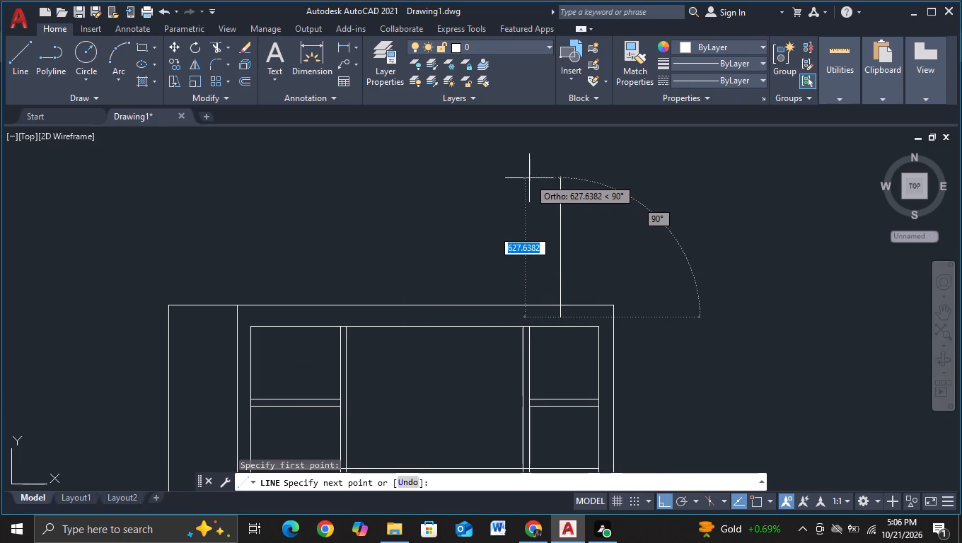
key(F8)
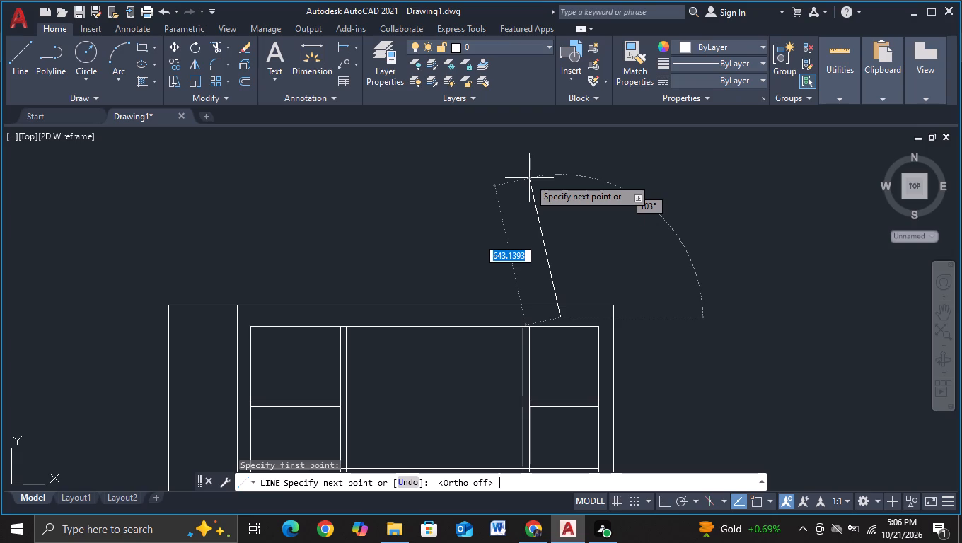
click(552, 225)
key(Escape)
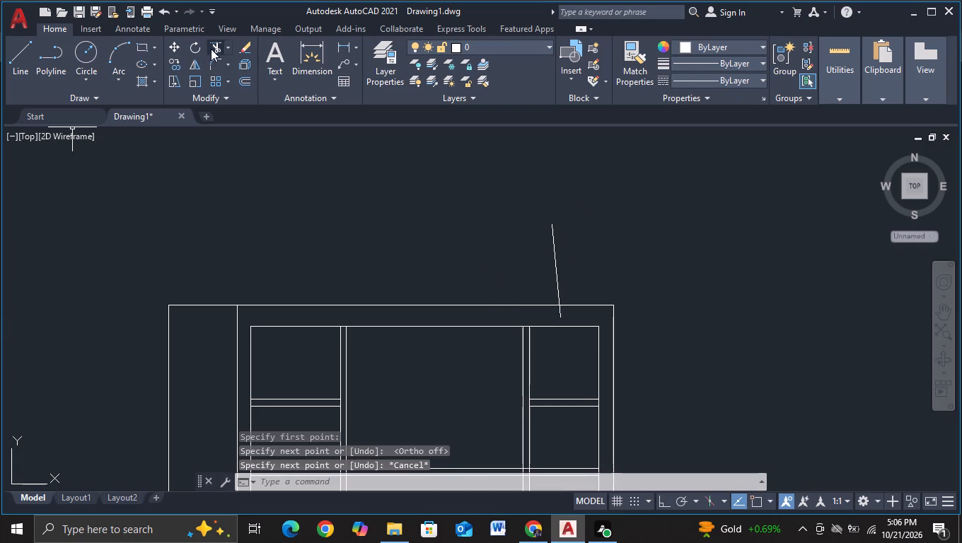
Trim the slanted line's lower end where it overhangs below the raised frame's top edge.
click(213, 48)
click(562, 315)
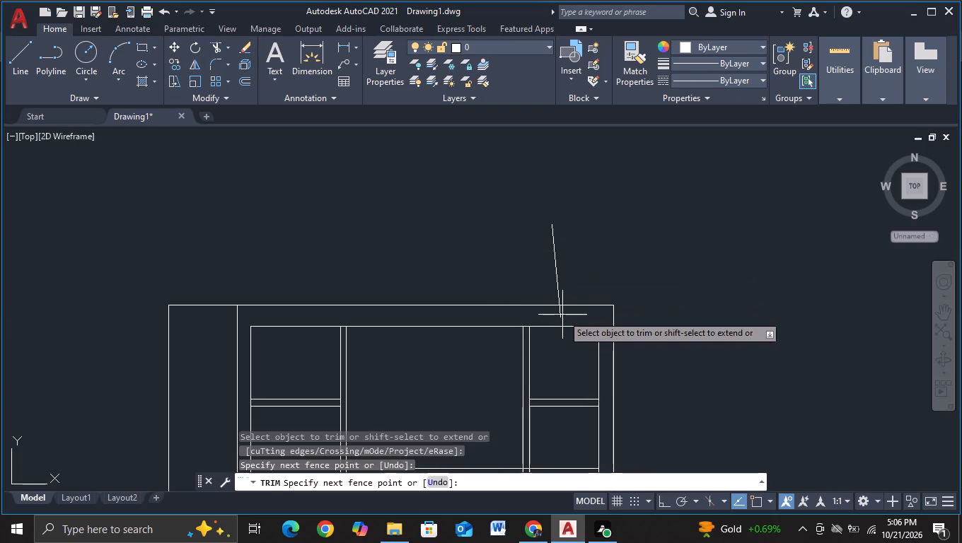
click(545, 315)
key(Escape)
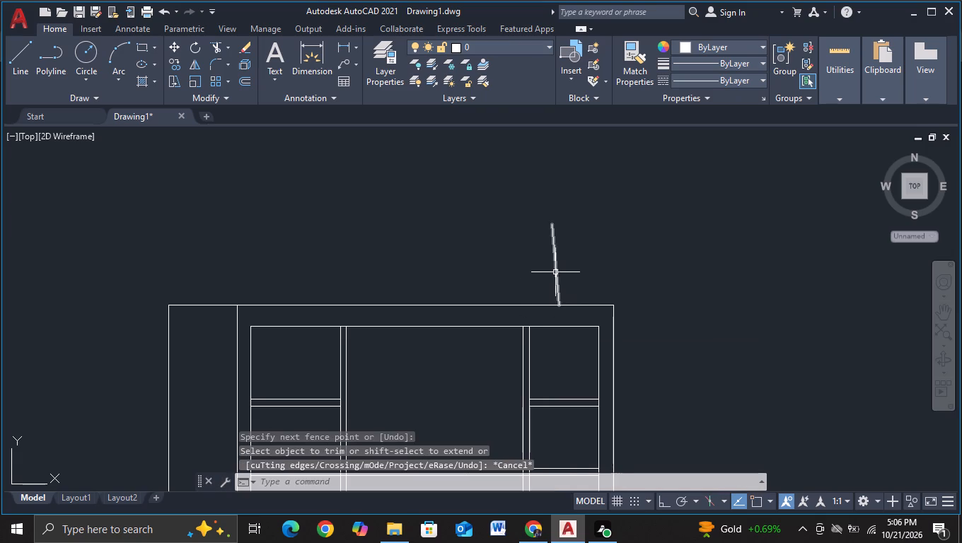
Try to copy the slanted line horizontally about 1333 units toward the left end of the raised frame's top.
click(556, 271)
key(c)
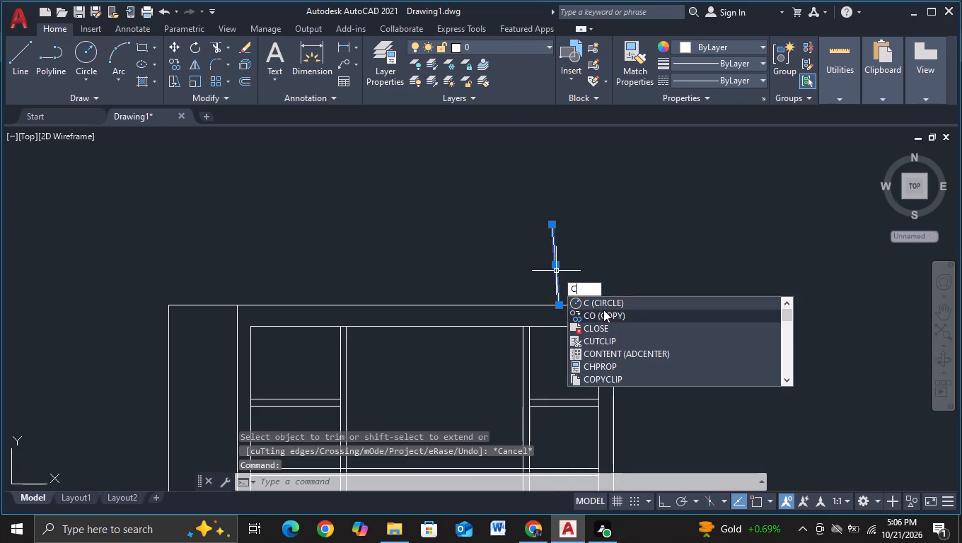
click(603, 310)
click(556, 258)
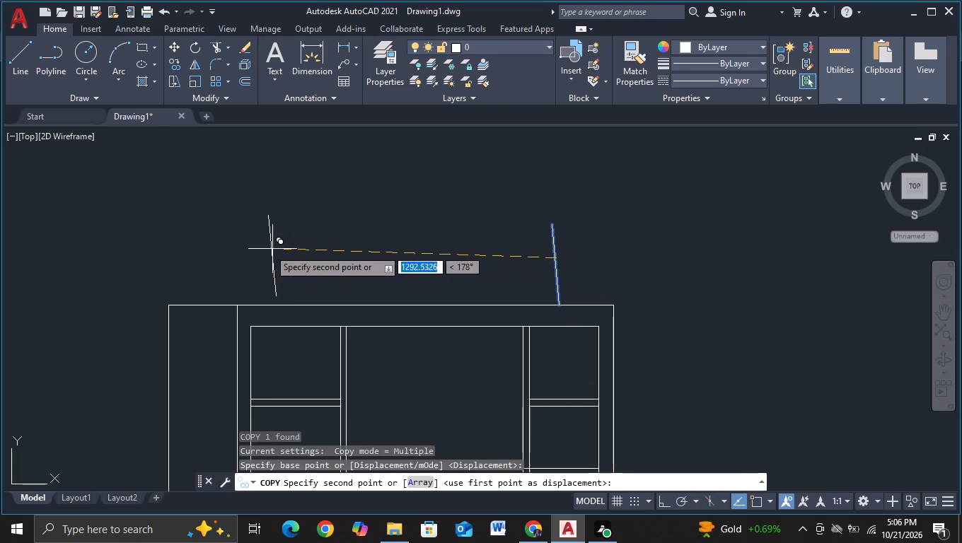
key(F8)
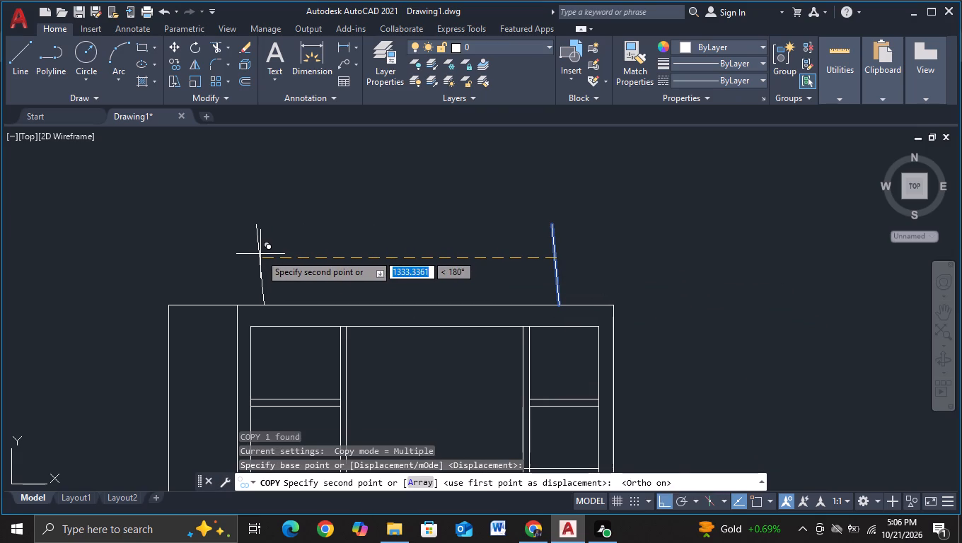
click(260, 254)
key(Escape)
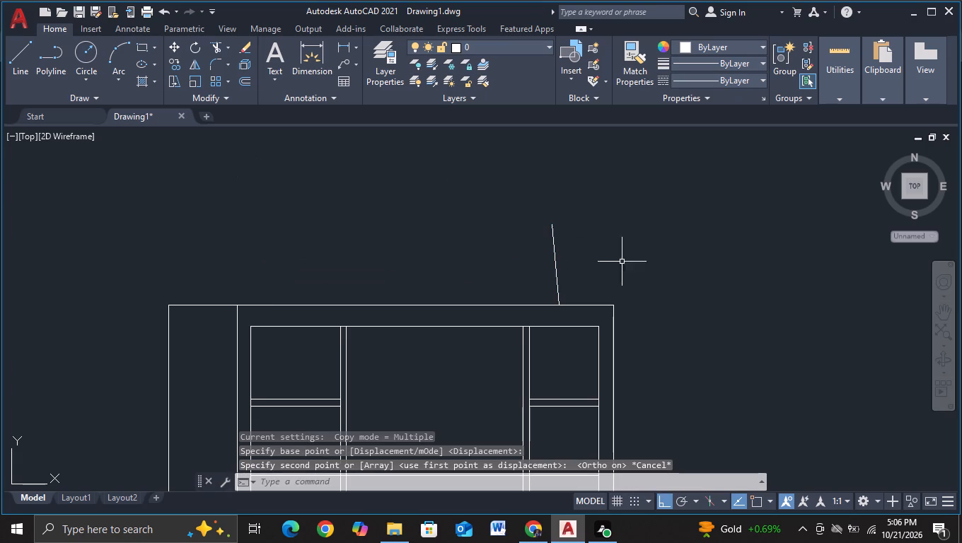
Copy the slanted line horizontally about 1247 units toward the left end of the raised frame's top edge.
click(557, 271)
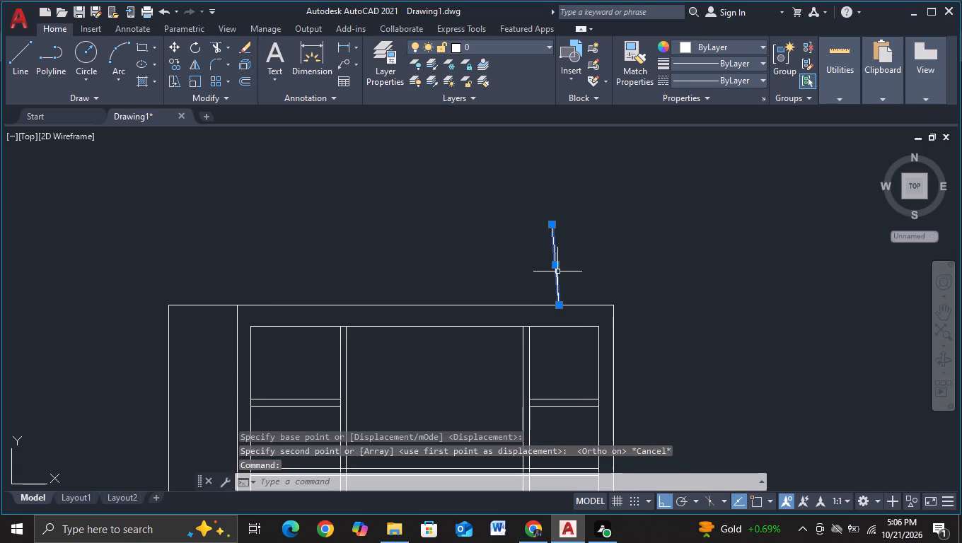
key(c)
click(640, 320)
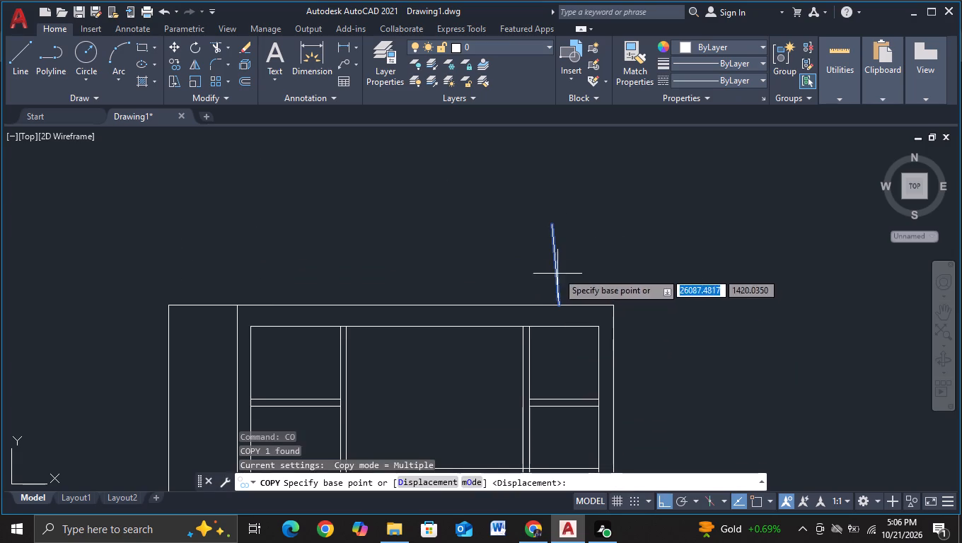
click(557, 272)
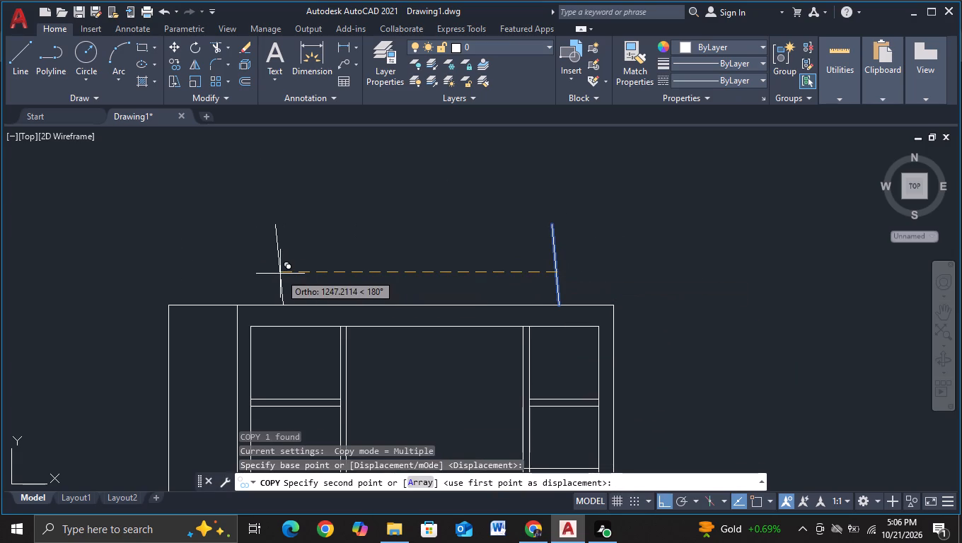
click(280, 274)
key(Escape)
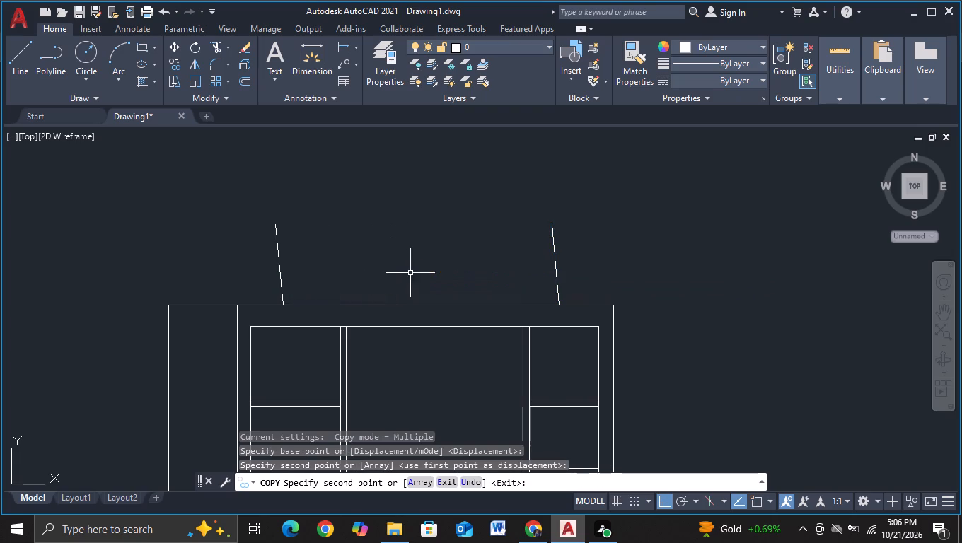
Draw a horizontal line joining the top ends of the two slanted lines, using object snap.
click(15, 63)
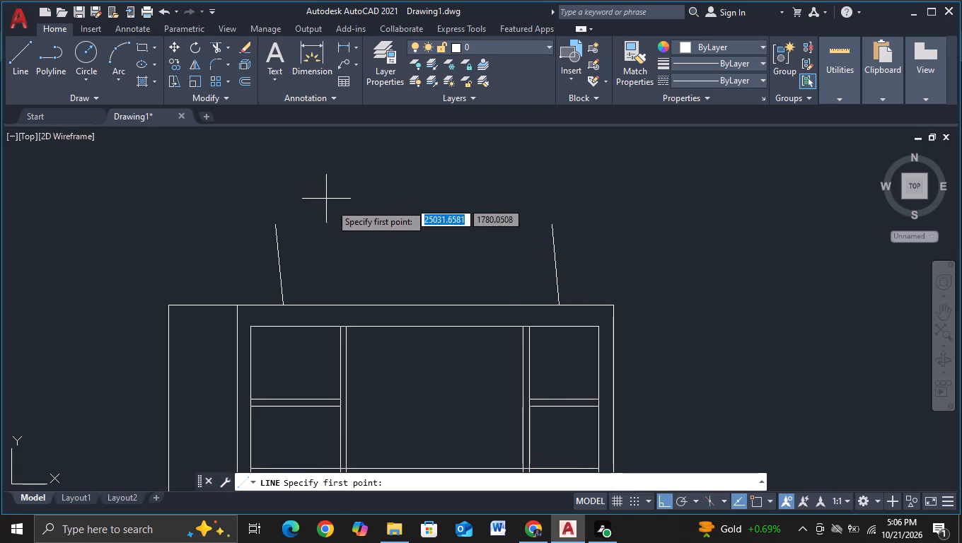
key(F3)
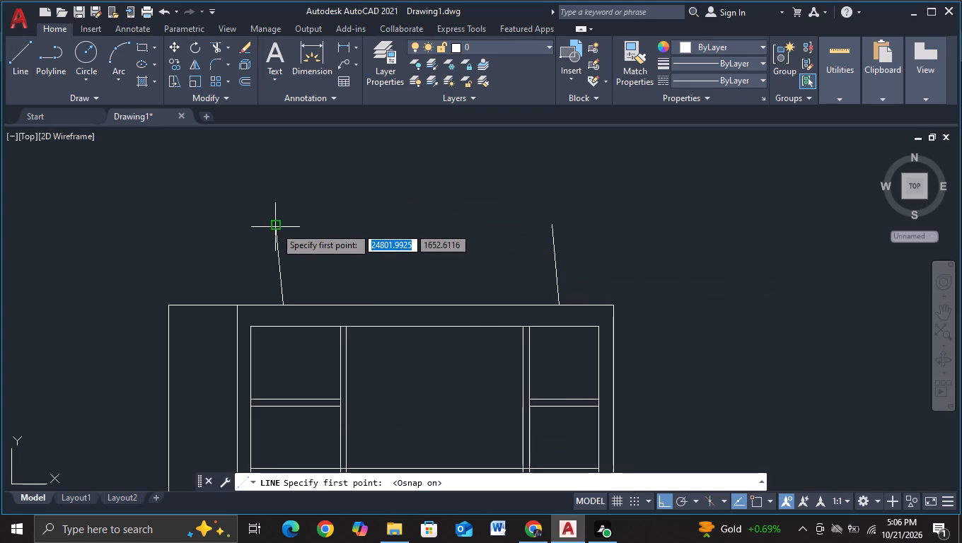
click(275, 227)
click(551, 227)
key(Escape)
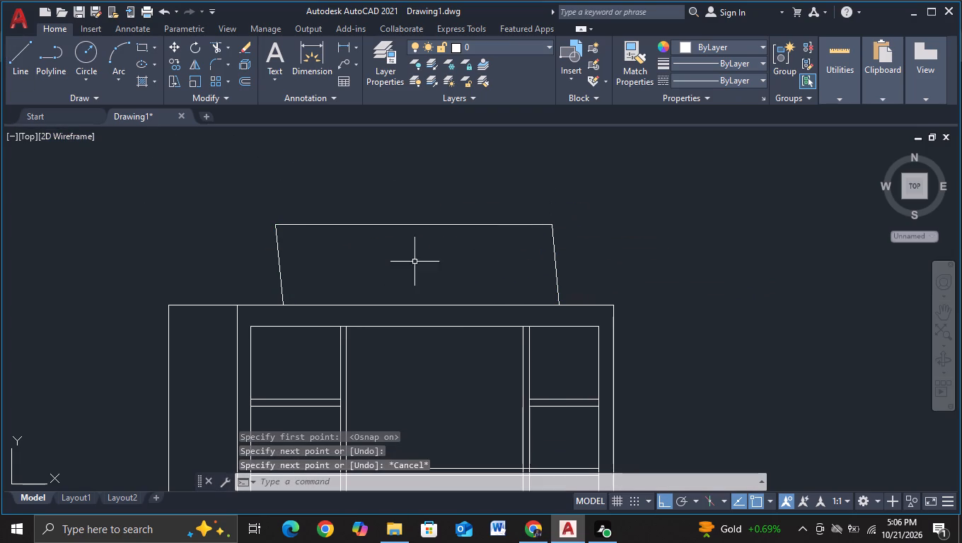
click(9, 72)
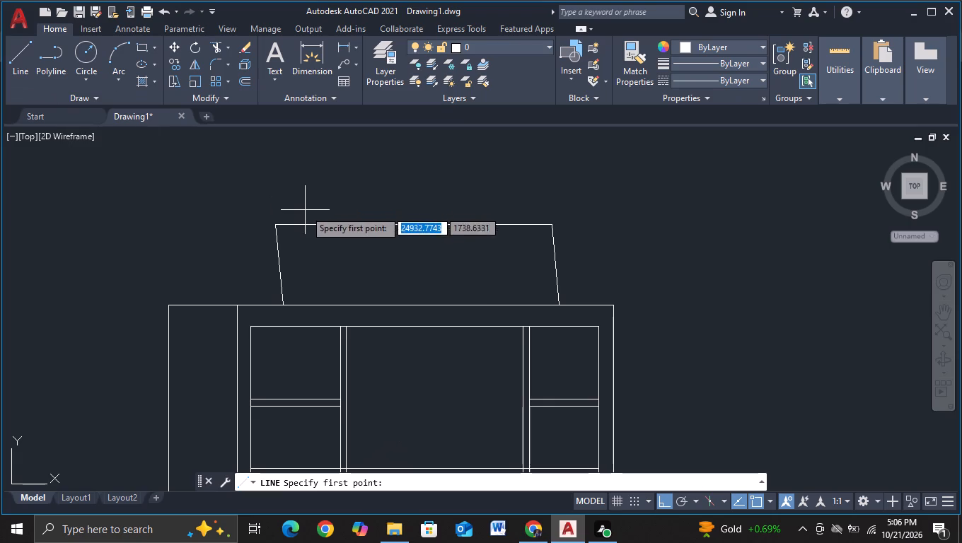
key(Escape)
Copy the left slanted line horizontally to form two closely spaced pairs of slanted dividers, the first pair starting about 410 units away.
click(280, 273)
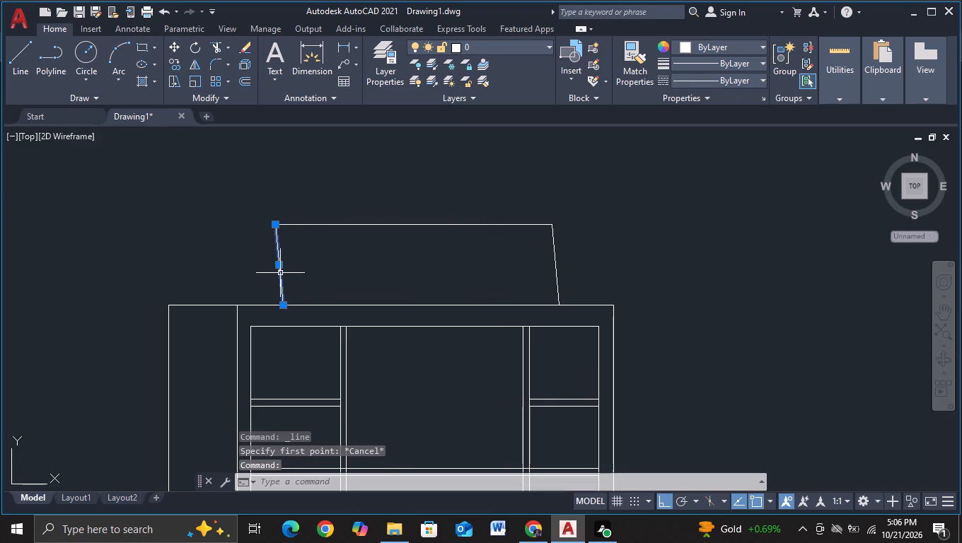
key(c)
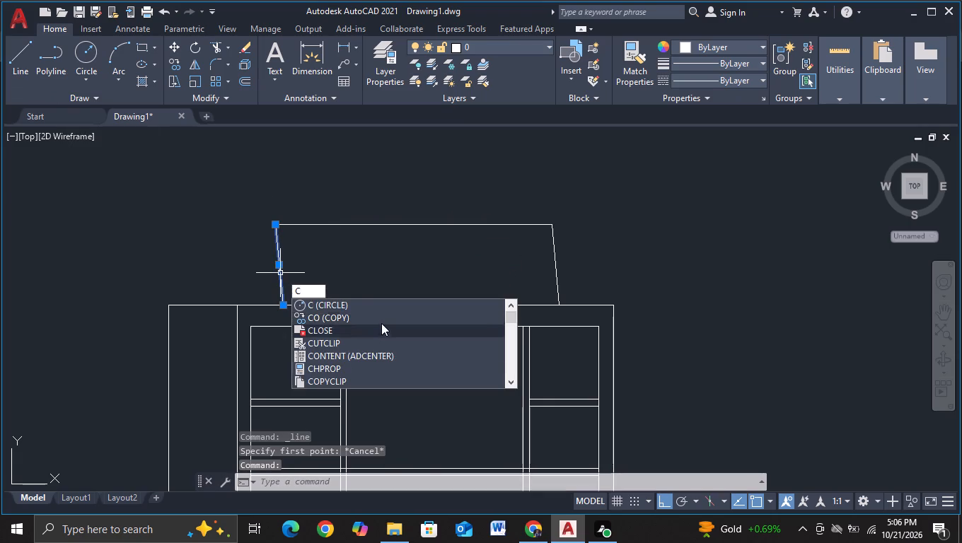
click(381, 322)
click(286, 282)
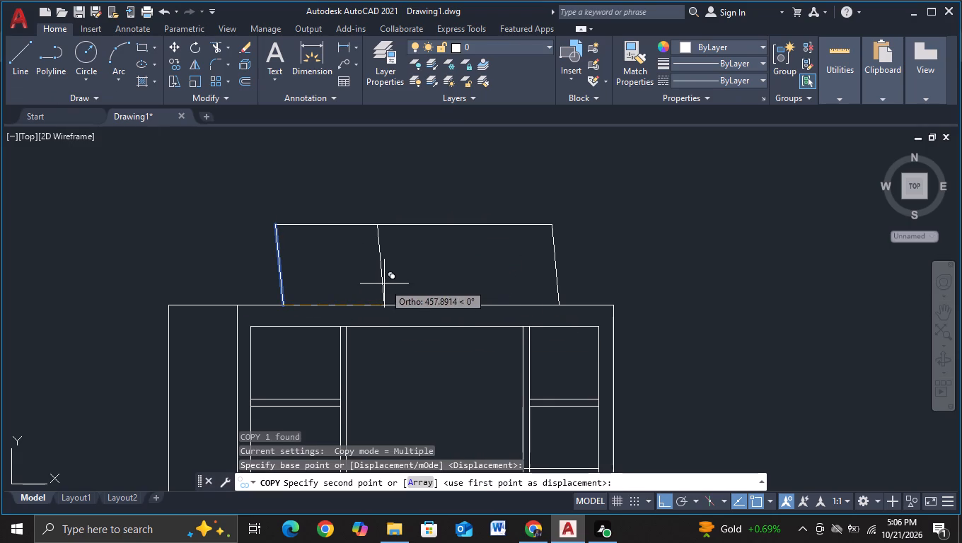
click(373, 284)
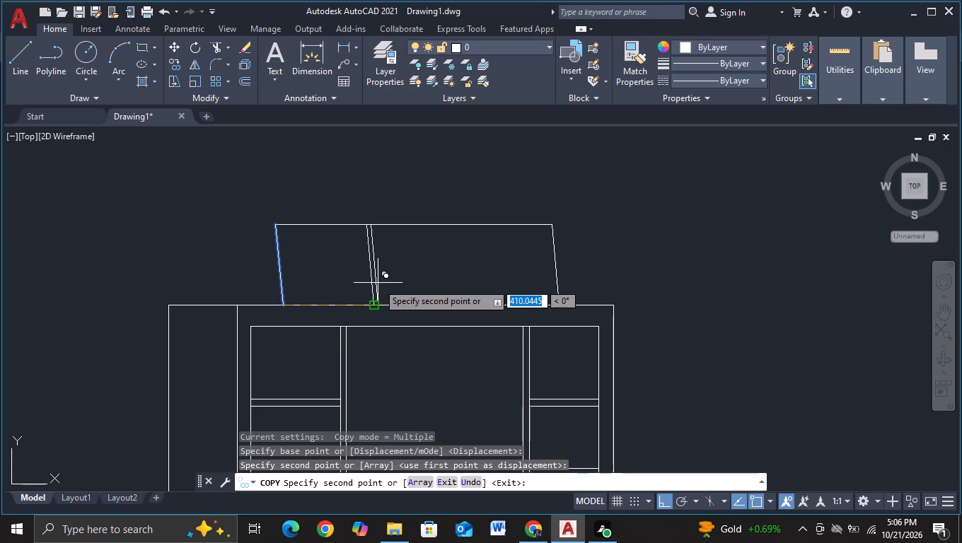
click(378, 283)
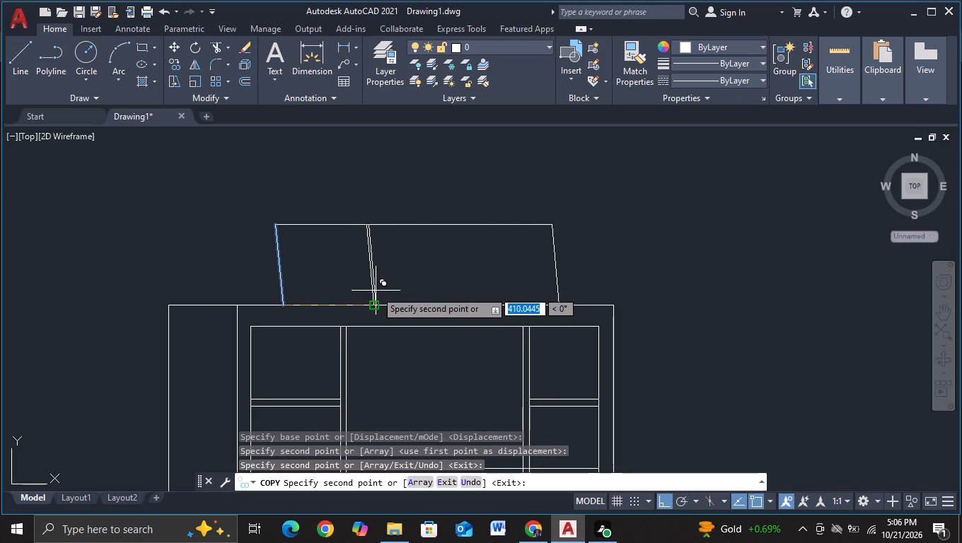
key(F3)
scroll(376, 291, up, 1)
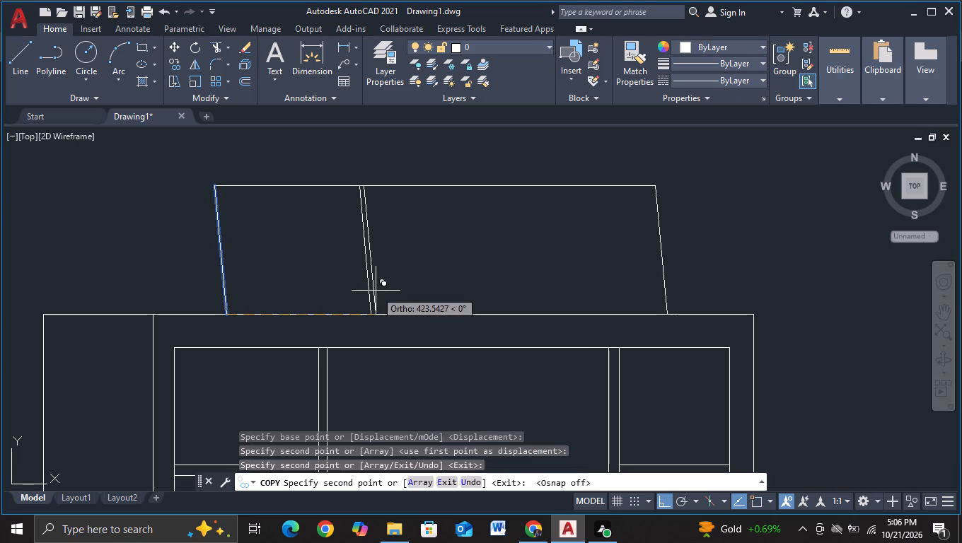
click(379, 291)
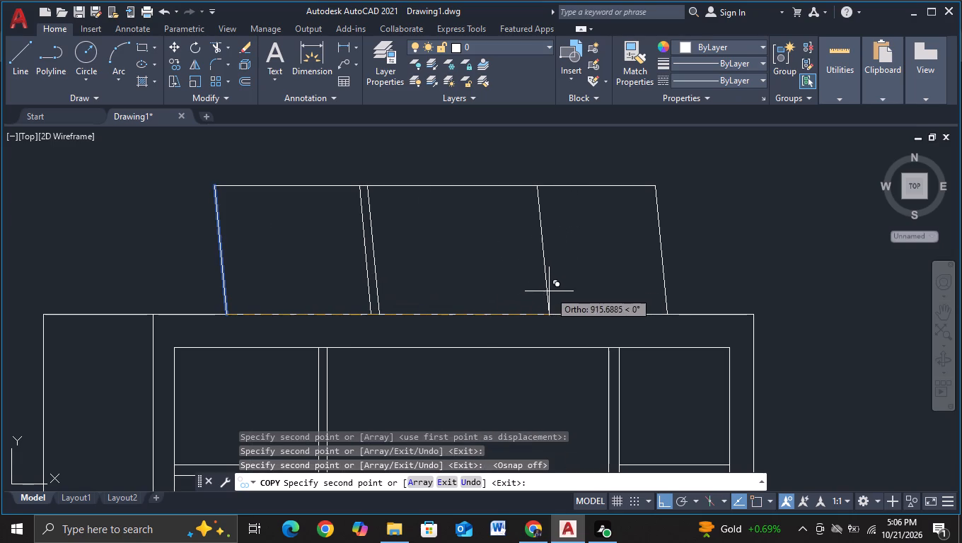
click(540, 292)
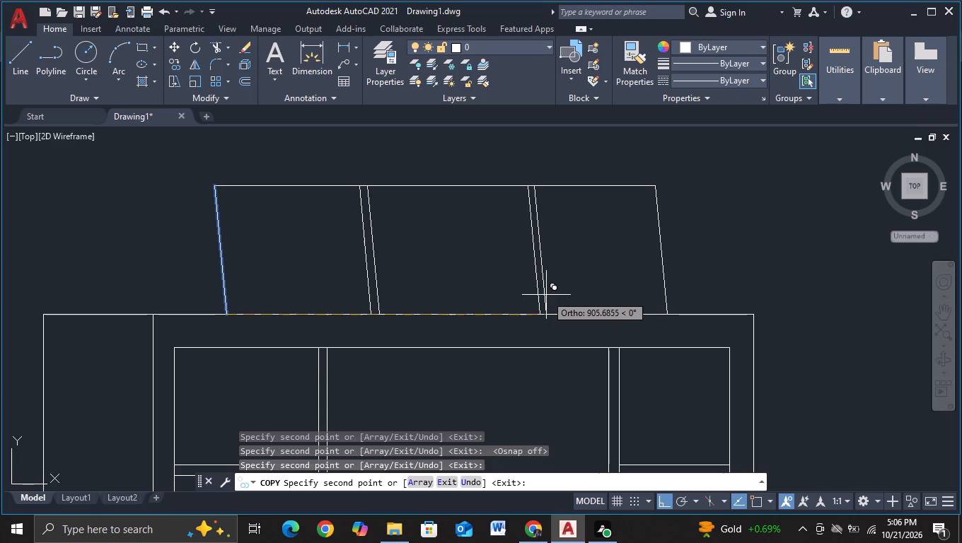
click(547, 295)
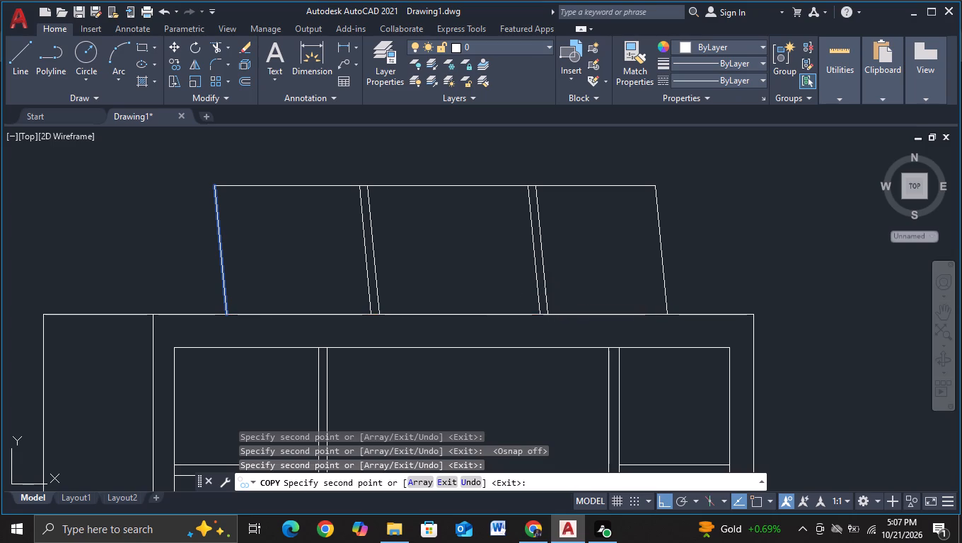
key(Escape)
Draw a horizontal line across the slanted roof panel just below its top edge, overhanging both slanted sides.
scroll(581, 286, down, 1)
click(21, 59)
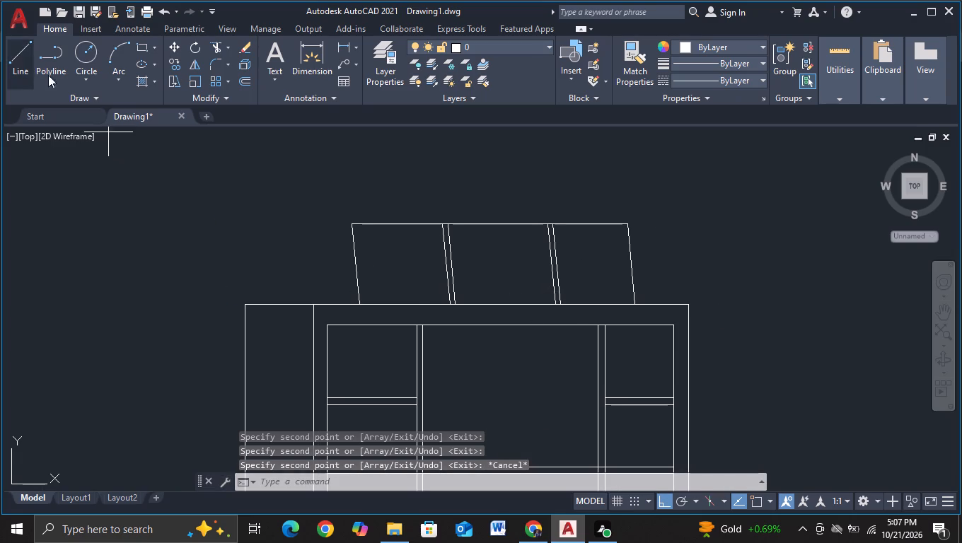
click(338, 238)
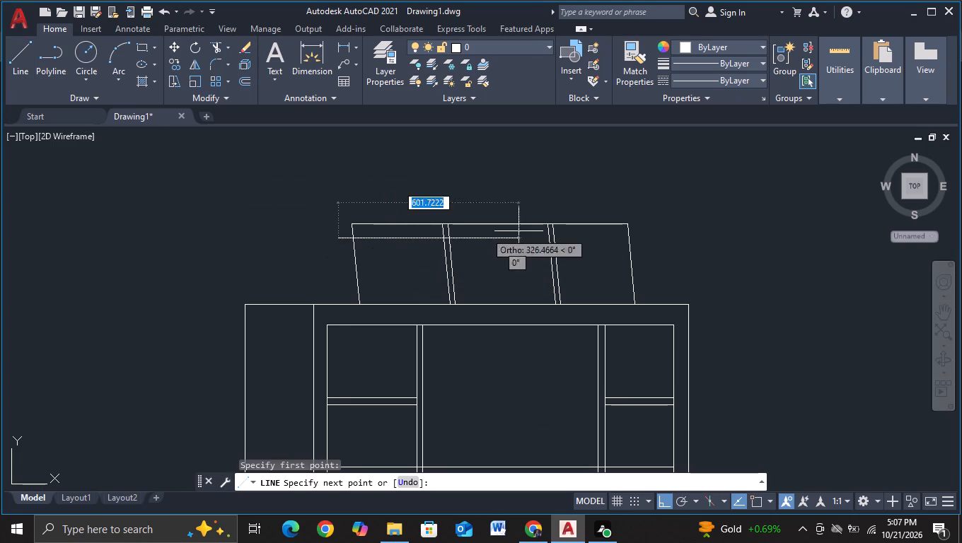
click(702, 235)
key(Escape)
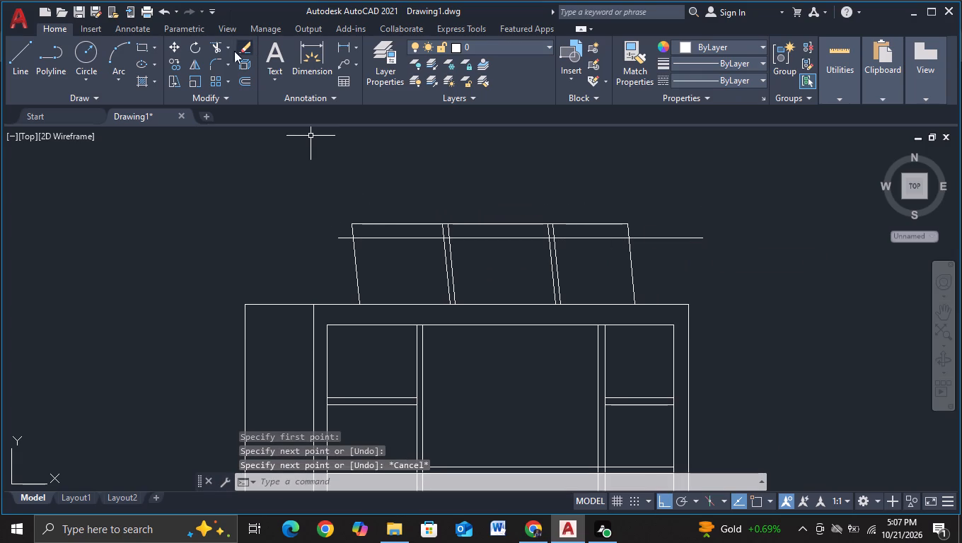
Trim both ends of the new horizontal line where they overhang the panel's outer slanted lines.
click(214, 49)
click(337, 238)
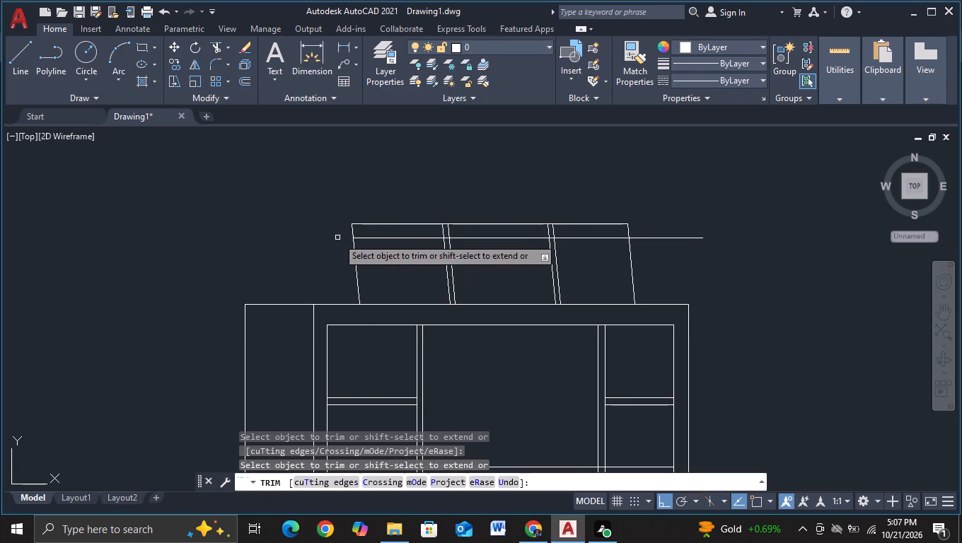
drag(662, 202, 668, 252)
key(Escape)
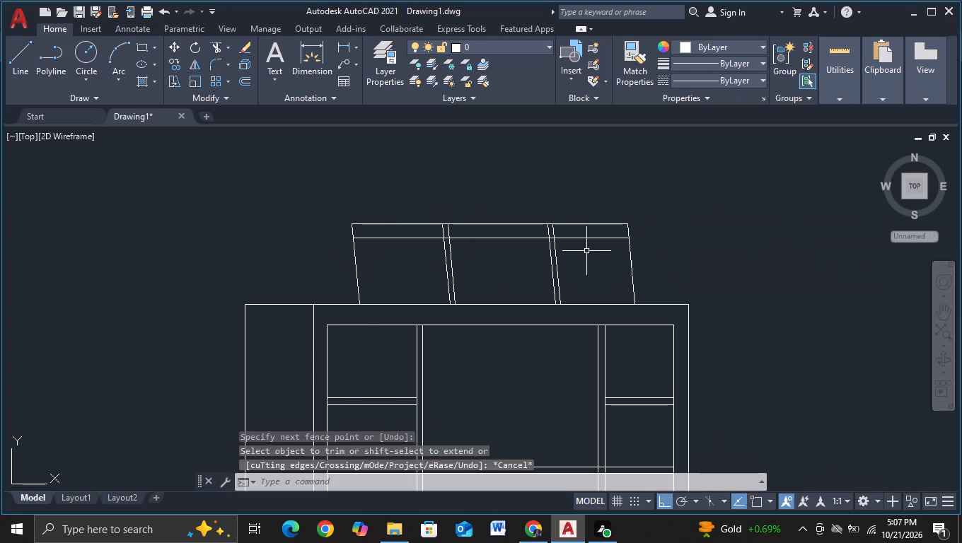
Copy the horizontal line downward five times inside the slanted panel, spaced about 45 units apart.
click(577, 236)
key(c)
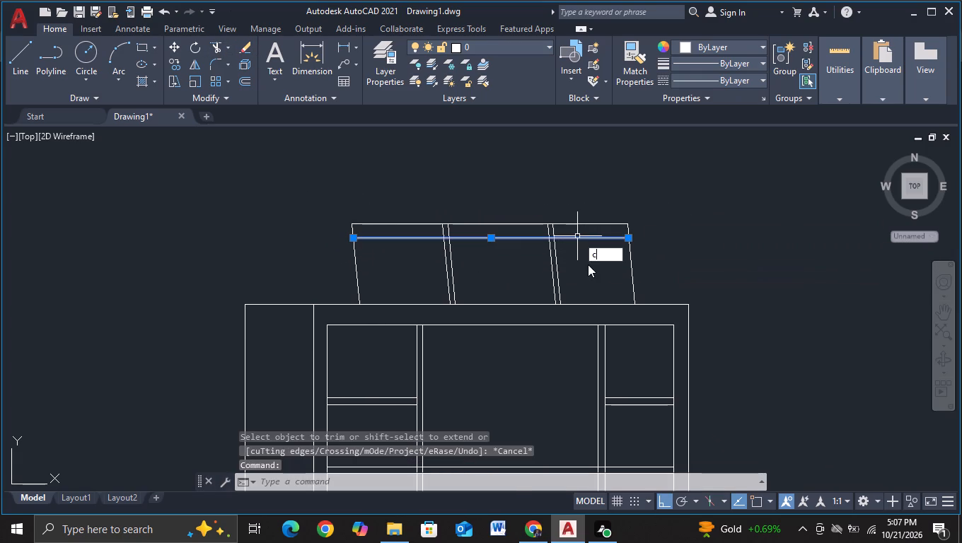
click(597, 279)
click(558, 239)
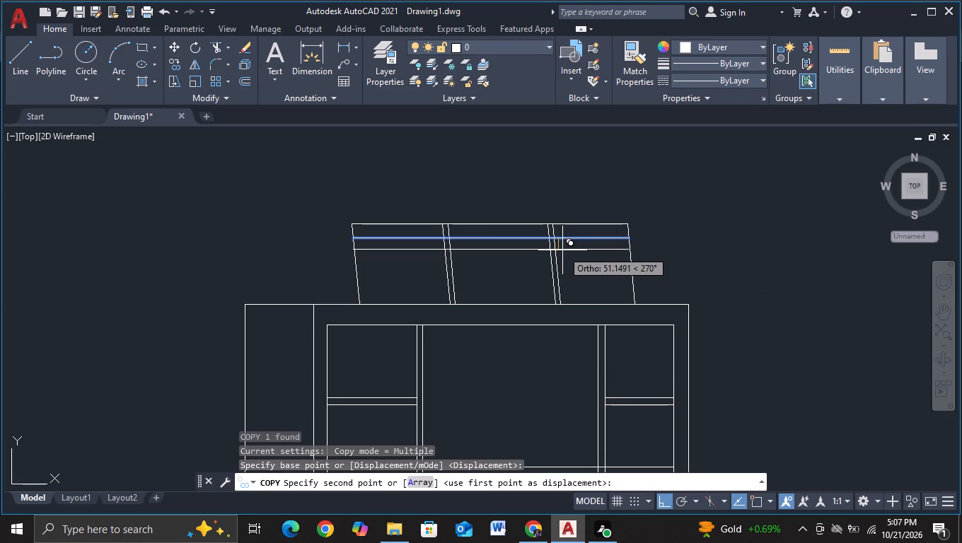
click(562, 249)
click(563, 259)
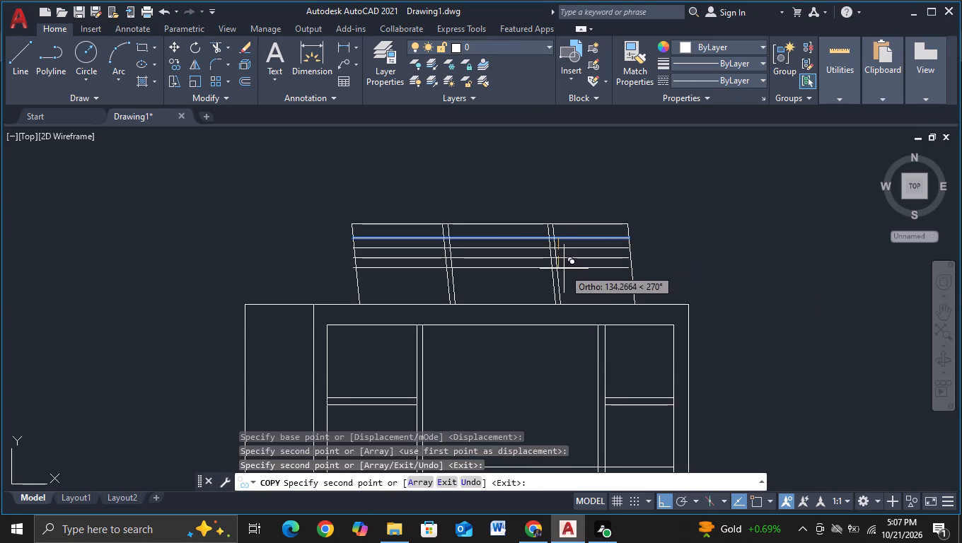
click(564, 269)
click(566, 280)
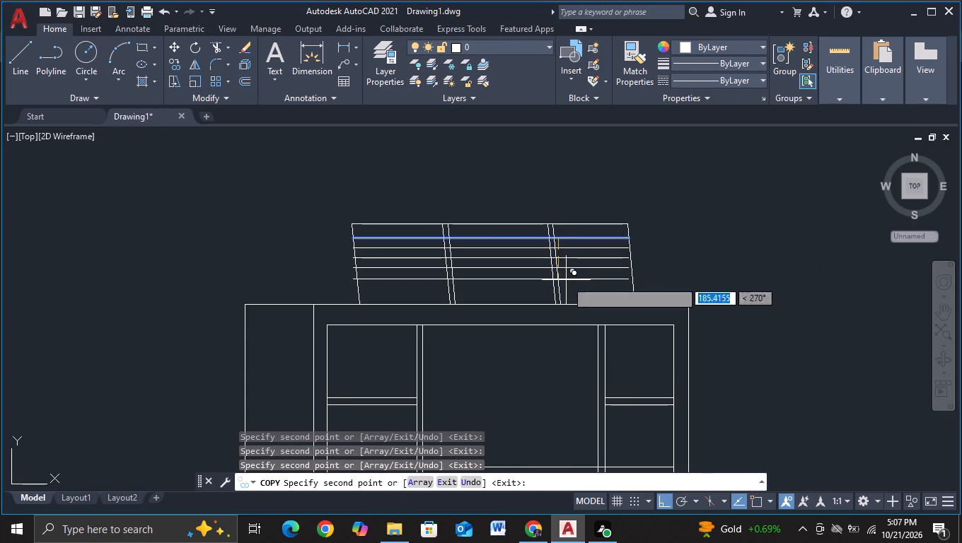
click(569, 291)
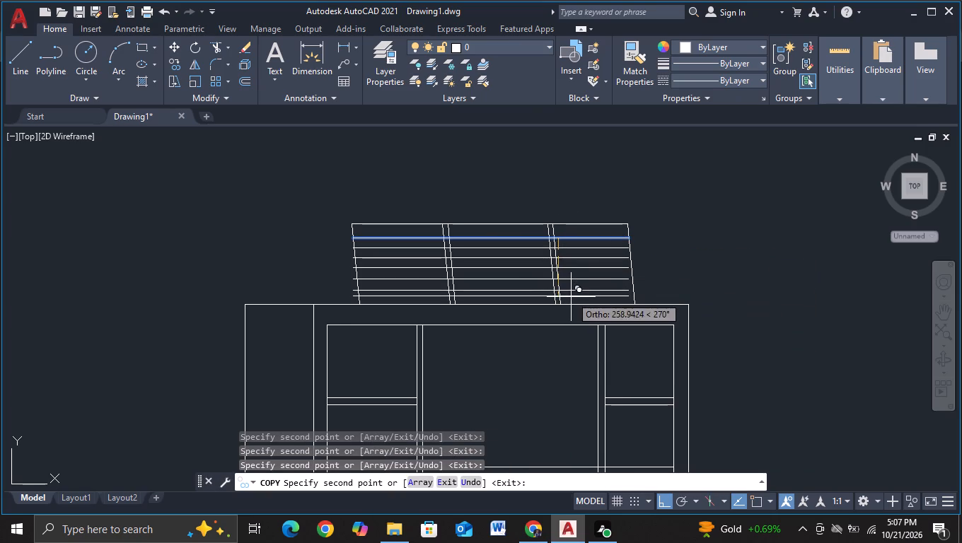
key(Escape)
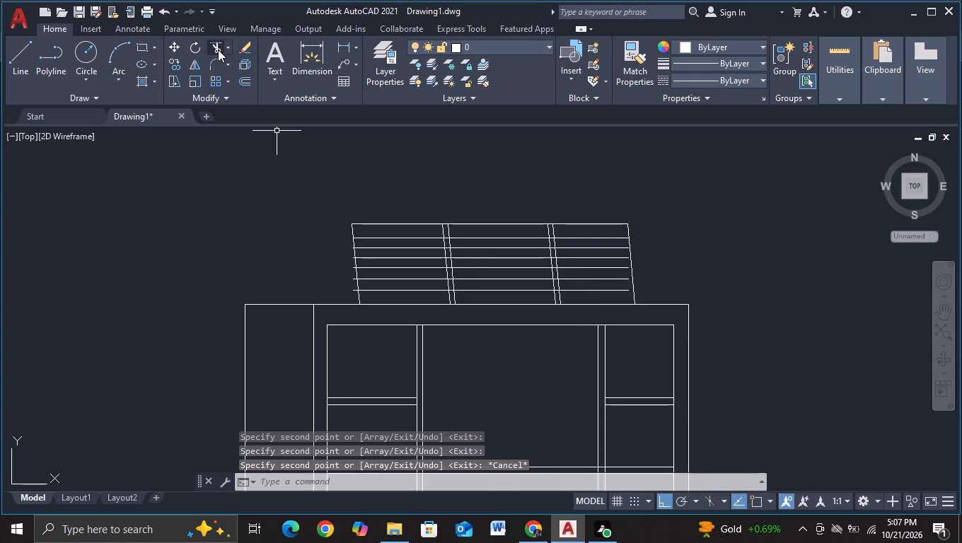
Trim the left ends of the copied horizontal lines where they stick out past the panel's left slanted edge.
click(218, 49)
scroll(283, 188, up, 2)
middle_drag(317, 293, 209, 187)
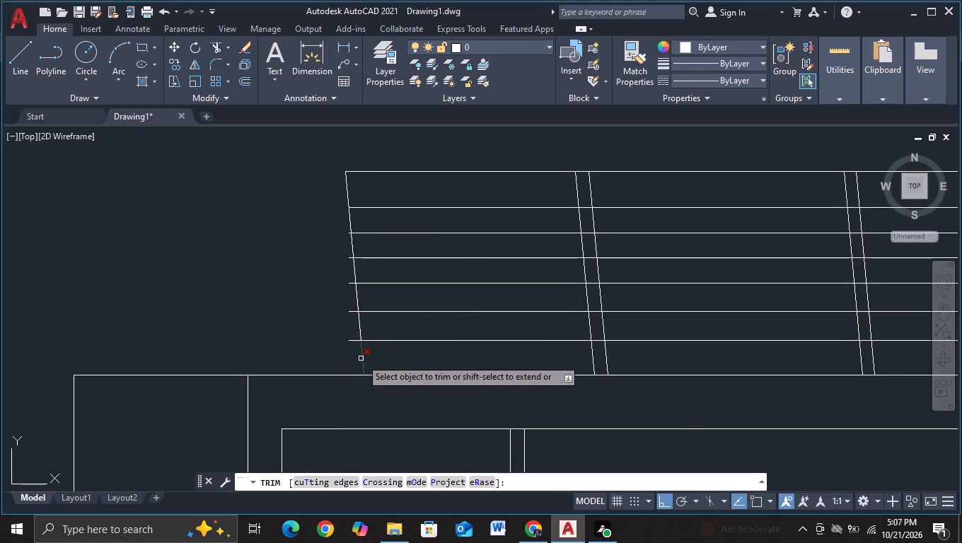
click(354, 352)
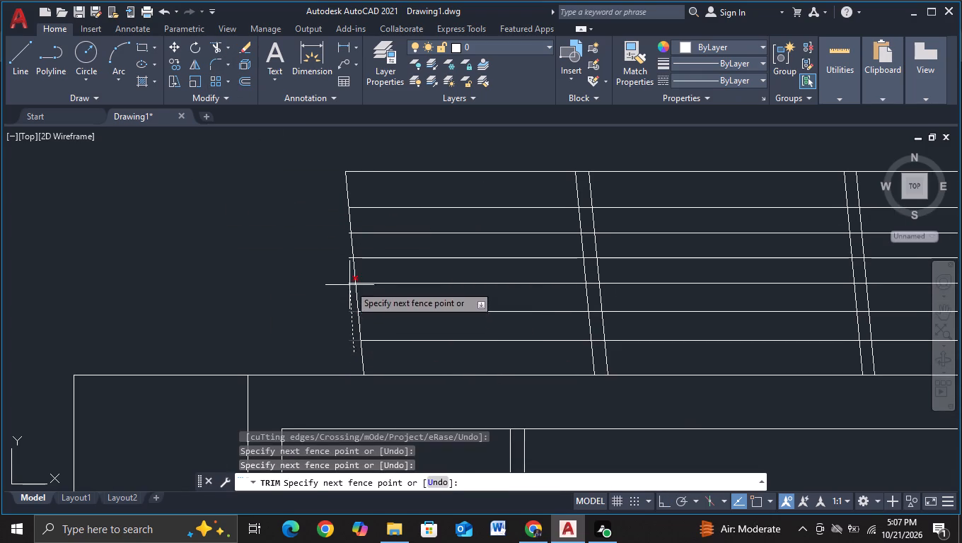
click(347, 226)
scroll(270, 300, down, 2)
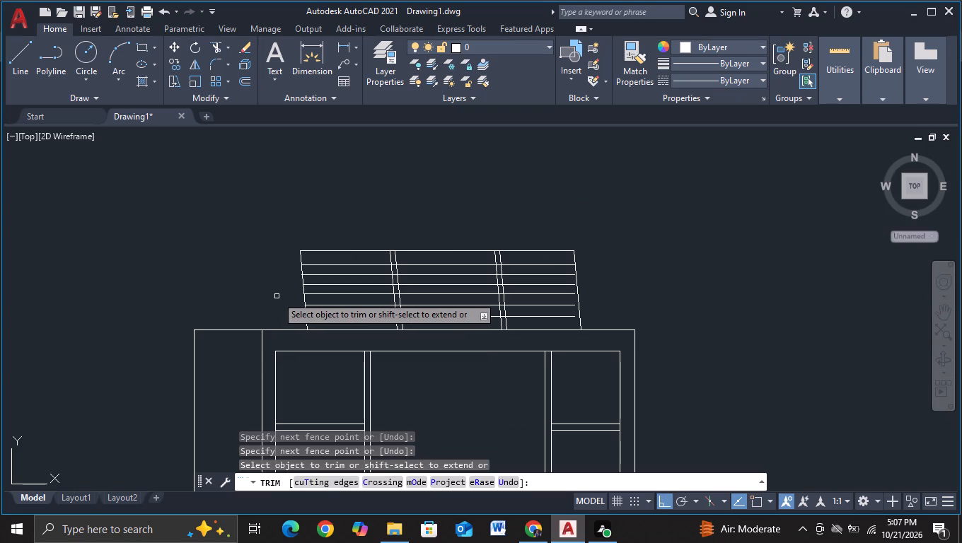
key(e)
key(Escape)
key(Escape)
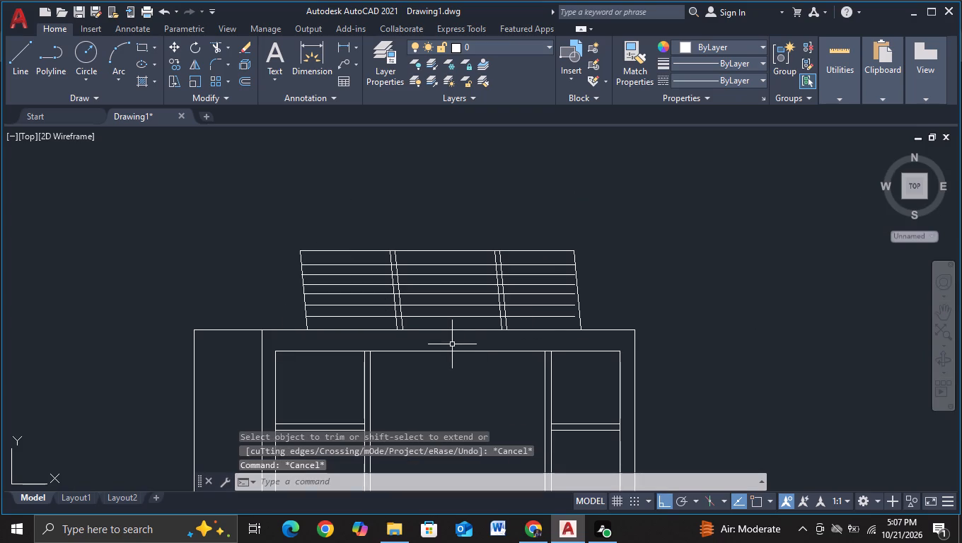
Extend the right ends of the copied horizontal lines to the panel's right slanted edge.
key(e)
click(499, 395)
scroll(583, 336, up, 2)
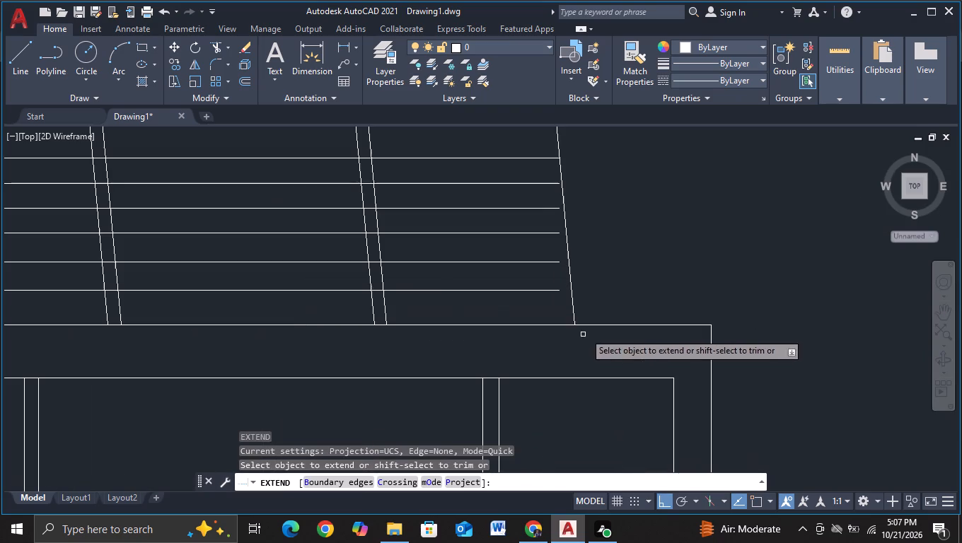
drag(499, 143, 498, 282)
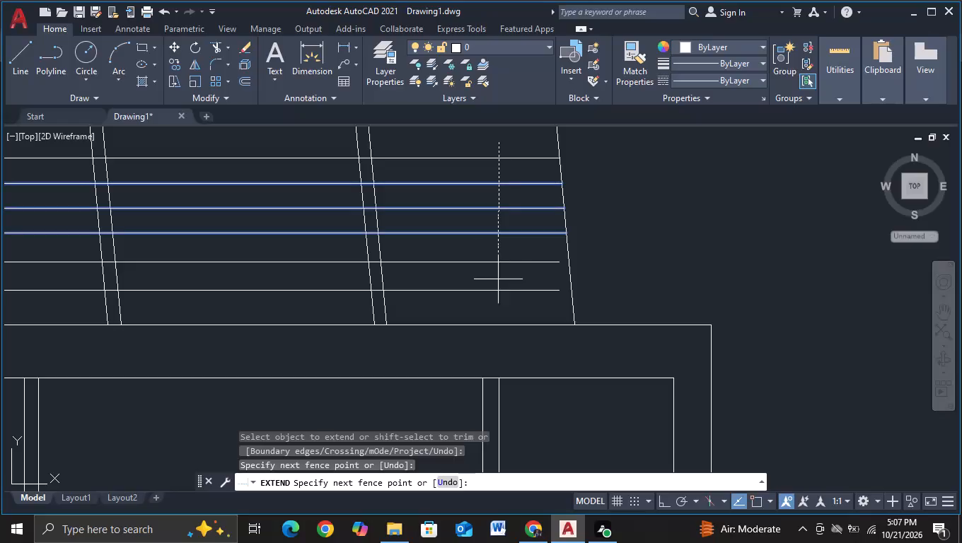
drag(498, 282, 498, 296)
key(Escape)
scroll(586, 265, down, 3)
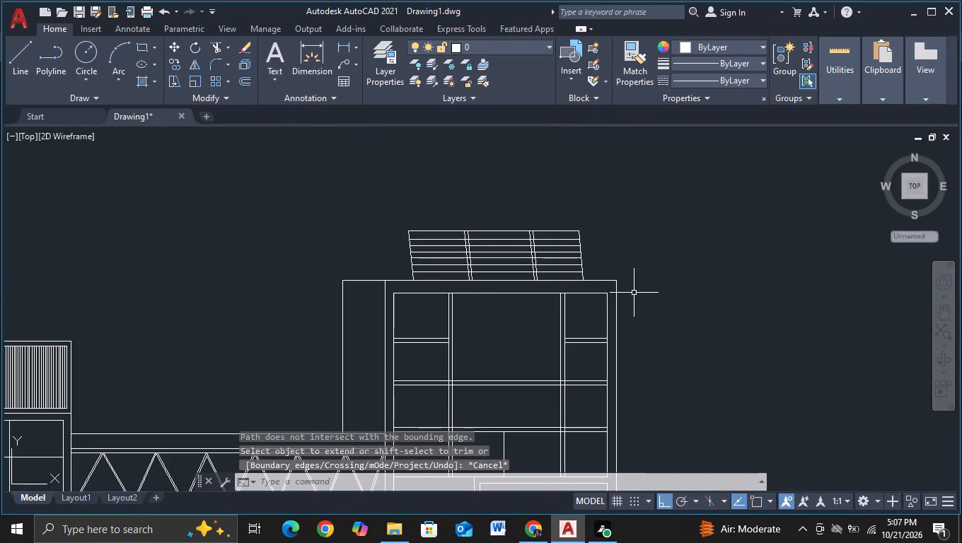
Examine the whole elevation and the open area to the right of the raised gridded frame.
middle_drag(656, 301, 633, 264)
middle_drag(640, 337, 614, 296)
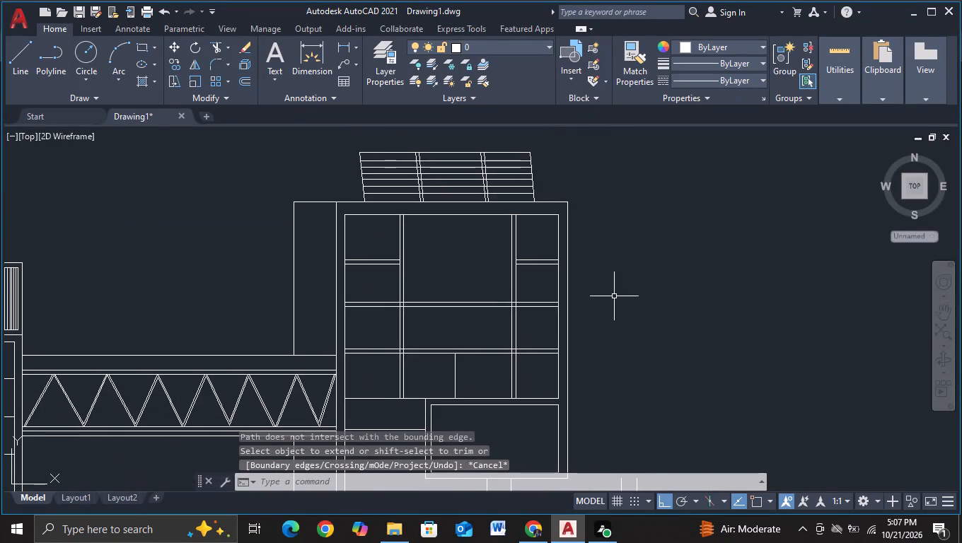
middle_drag(695, 388, 540, 310)
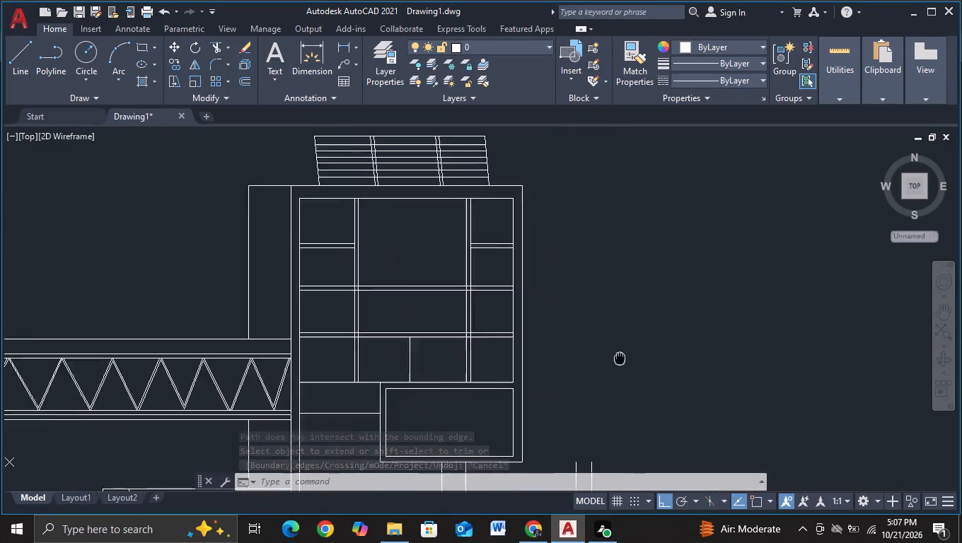
middle_drag(540, 310, 468, 262)
scroll(465, 260, down, 2)
middle_drag(516, 310, 567, 250)
scroll(572, 261, down, 1)
middle_drag(586, 279, 596, 279)
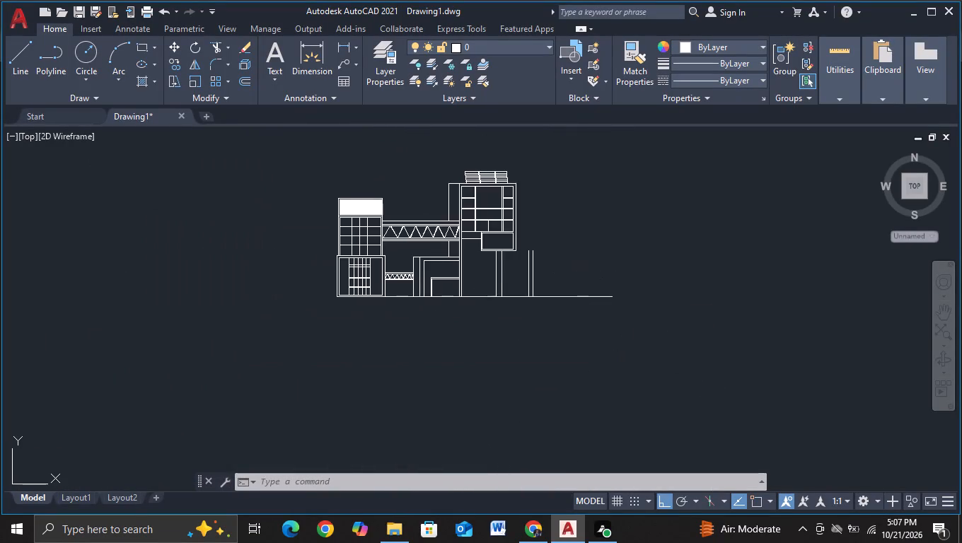
middle_drag(596, 279, 635, 346)
middle_drag(635, 346, 534, 327)
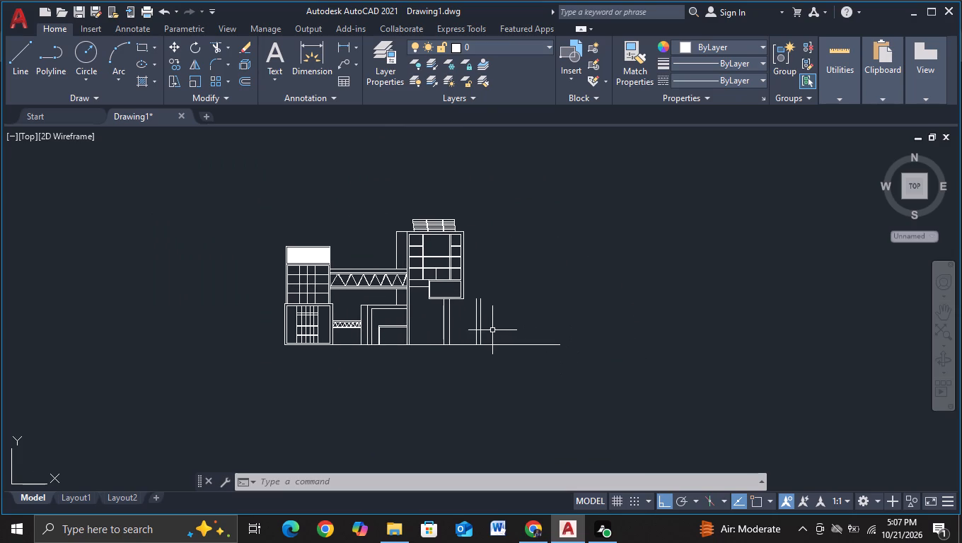
middle_drag(564, 315, 461, 320)
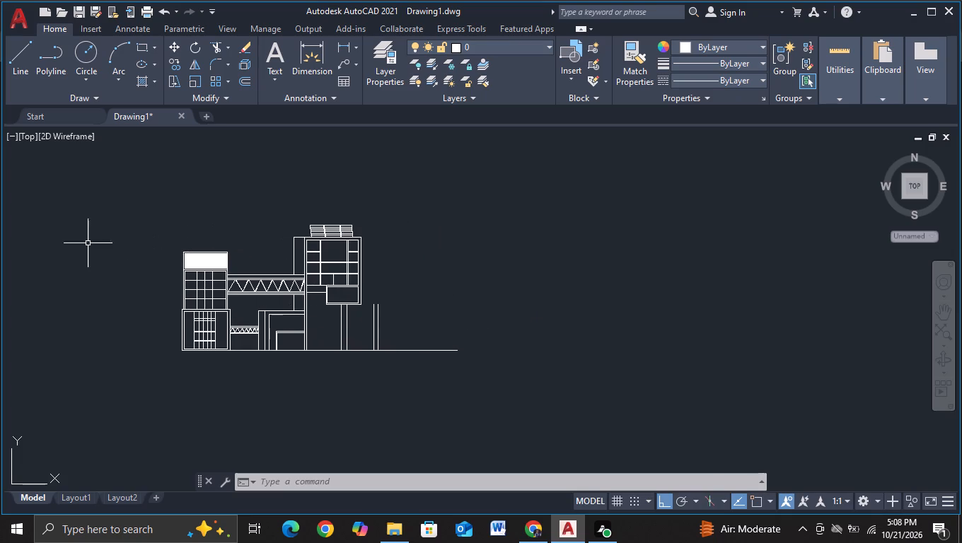
Draw a thin horizontal beam outline about 4918 units long, extending right from the raised frame's inner right edge, with a closed far end.
click(27, 66)
scroll(425, 293, up, 2)
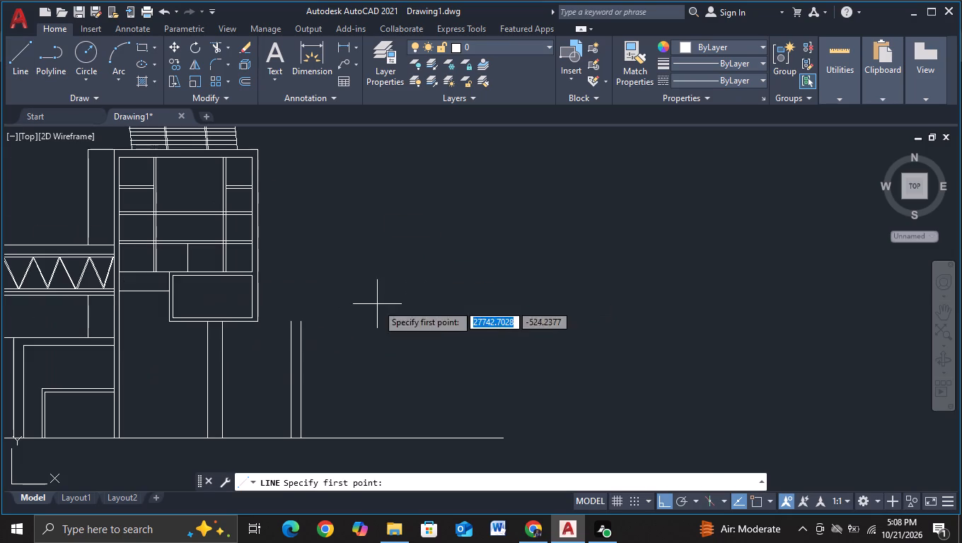
middle_click(377, 304)
middle_drag(377, 304, 390, 366)
scroll(273, 311, up, 1)
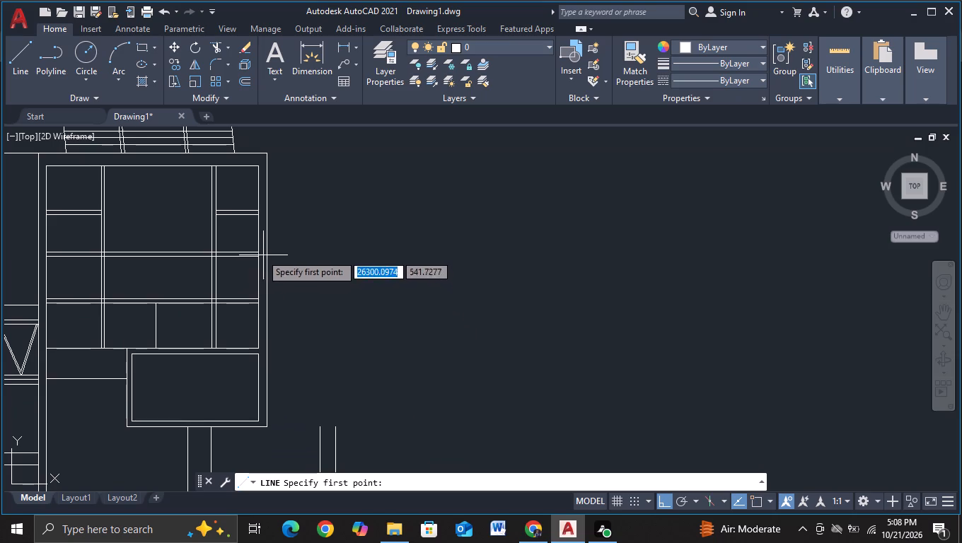
key(F3)
click(258, 252)
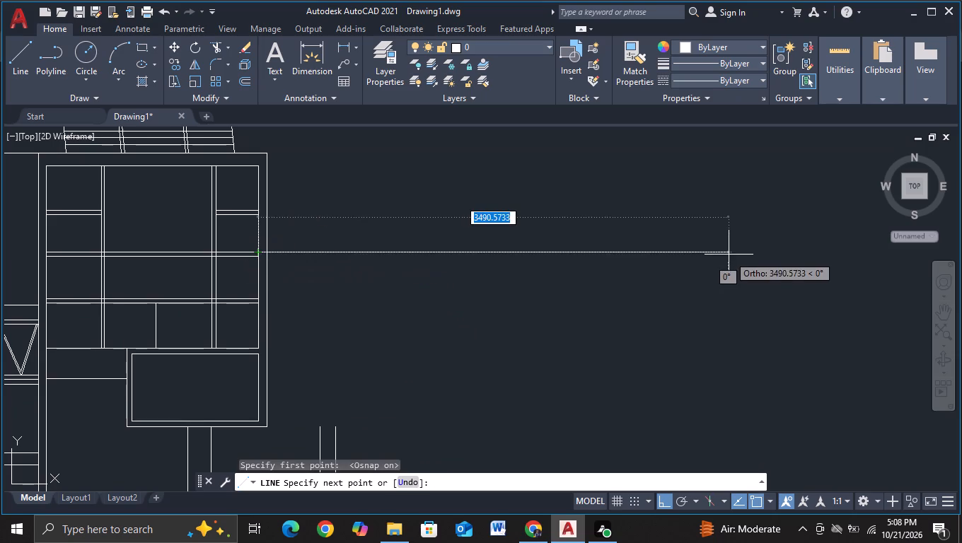
middle_drag(729, 255, 527, 275)
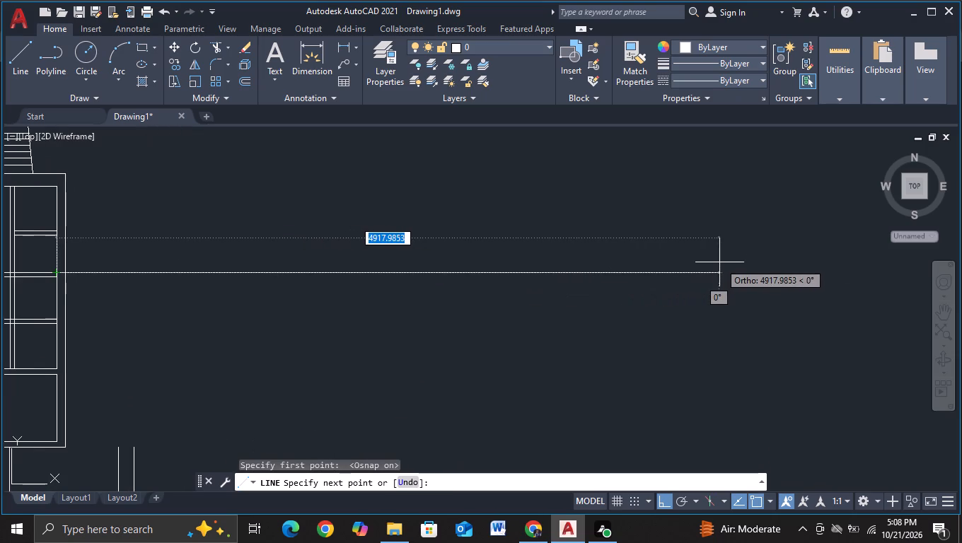
click(719, 262)
click(721, 291)
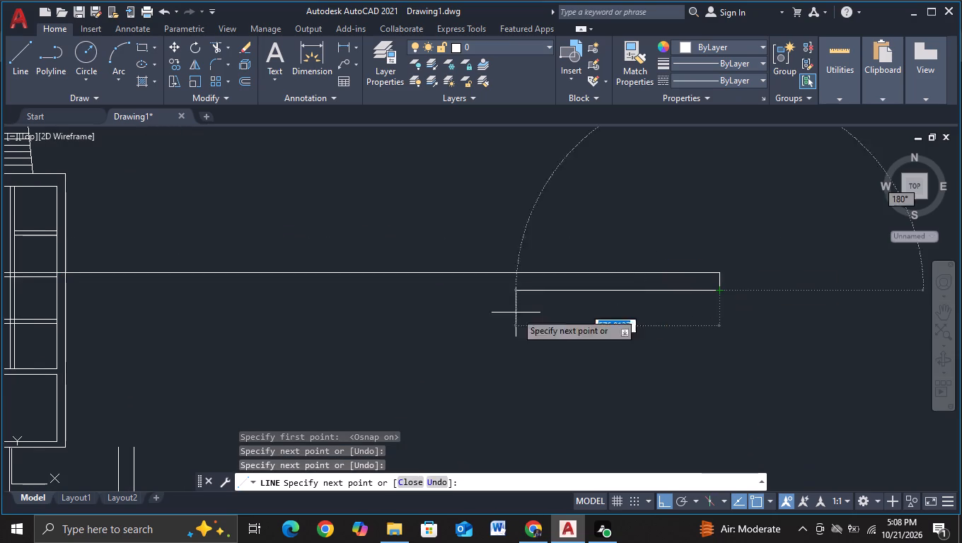
middle_drag(272, 305, 691, 301)
scroll(555, 319, up, 2)
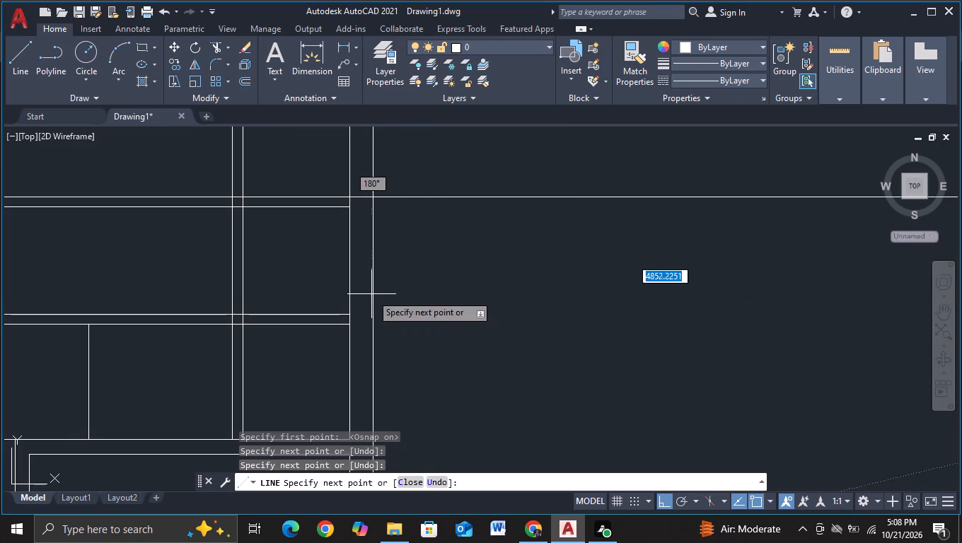
scroll(354, 240, up, 2)
click(354, 240)
key(Escape)
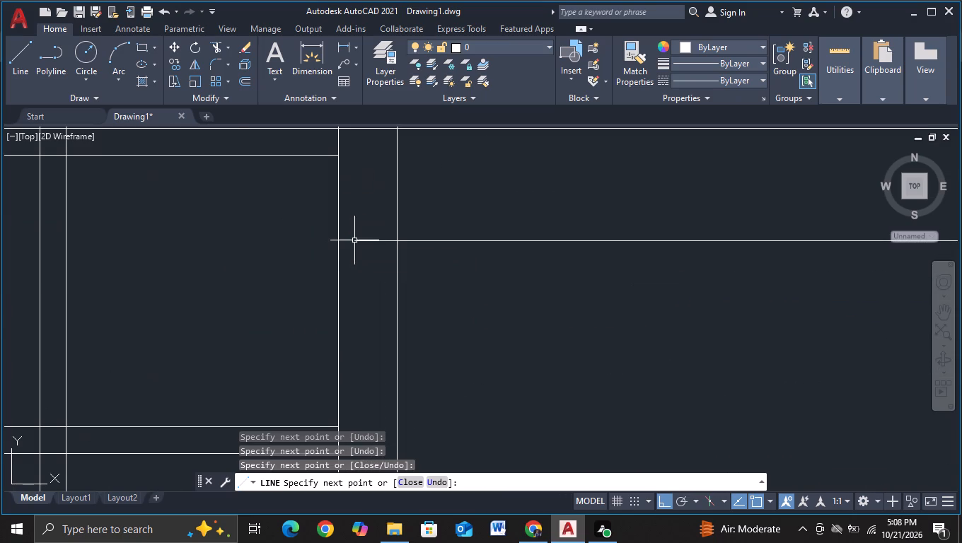
Trim the left ends of both beam lines back to the raised frame's outer right edge.
click(212, 45)
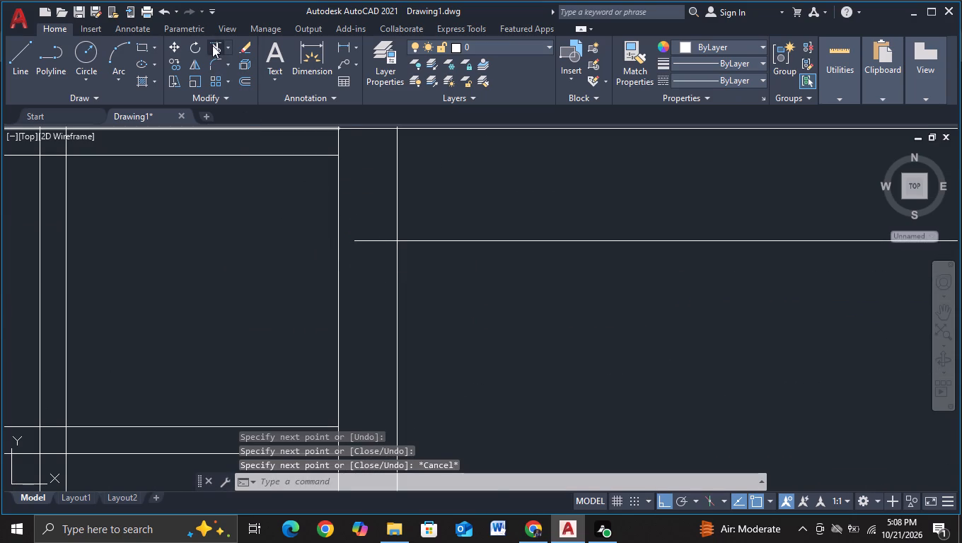
middle_drag(468, 218, 449, 315)
drag(344, 206, 342, 365)
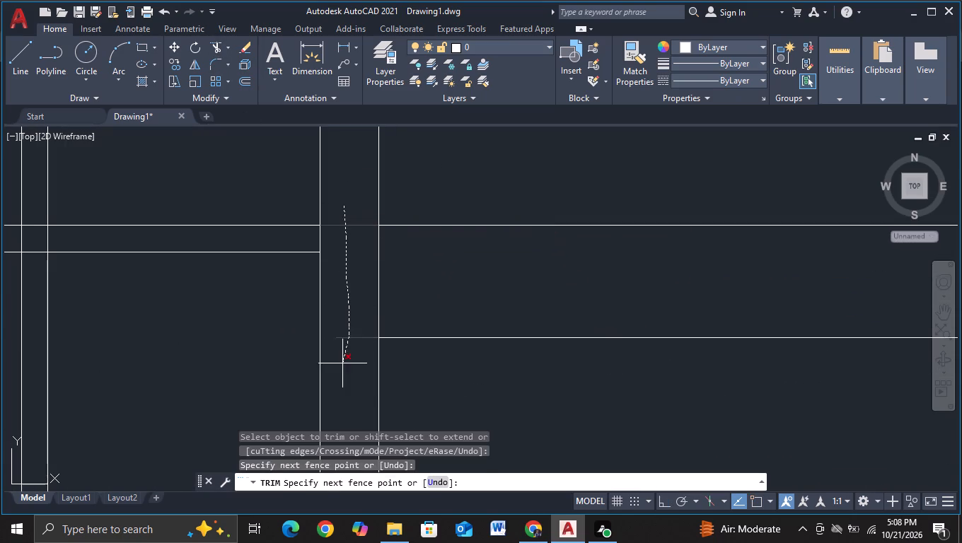
drag(342, 365, 341, 368)
scroll(377, 356, down, 3)
scroll(510, 399, down, 2)
middle_drag(586, 414, 427, 276)
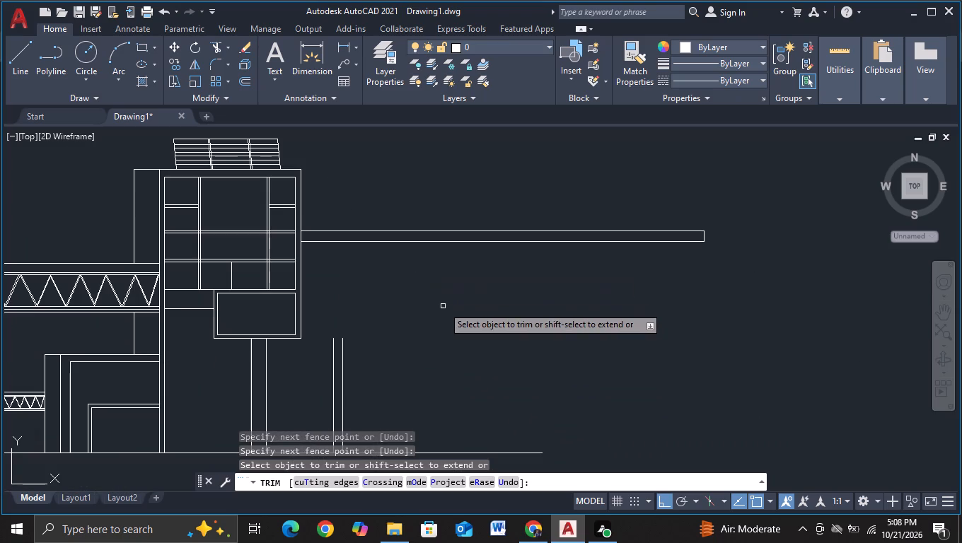
key(Escape)
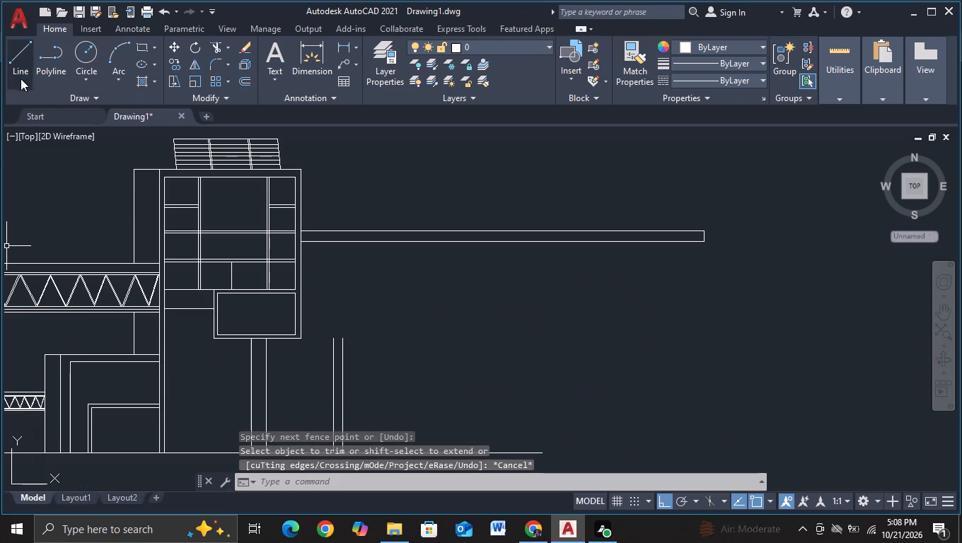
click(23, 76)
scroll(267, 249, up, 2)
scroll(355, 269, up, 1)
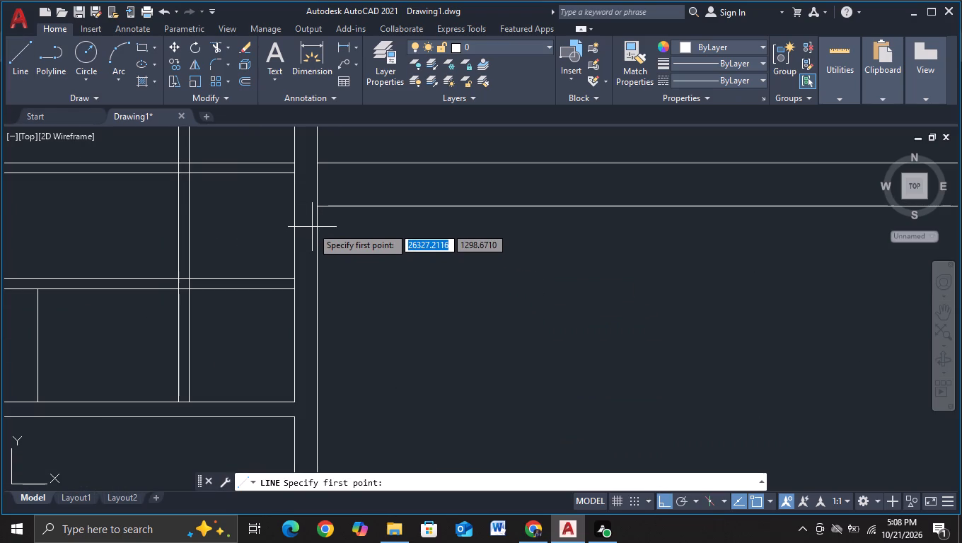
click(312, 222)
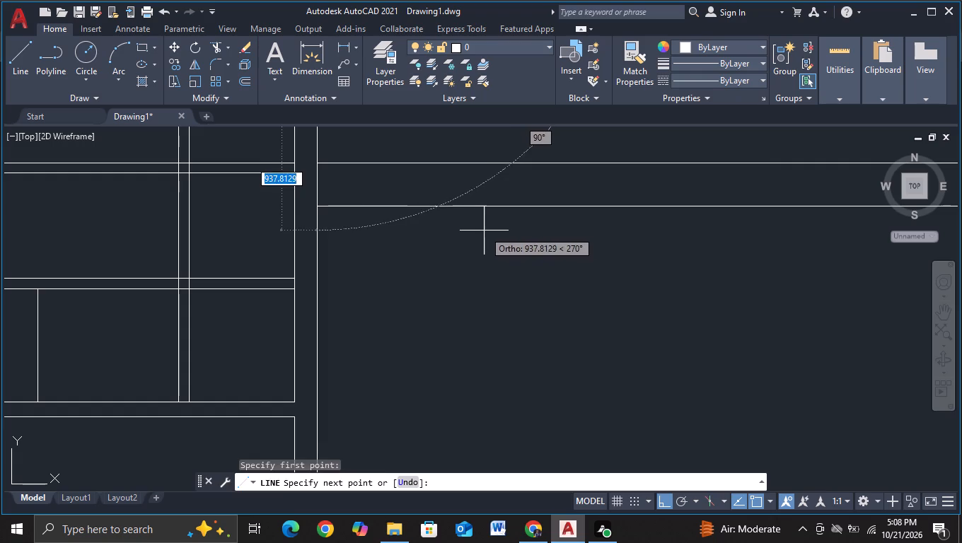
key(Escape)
Draw a parallel line about 4875 units long just below the beam's lower edge, joined up to the beam's lower right corner.
click(12, 57)
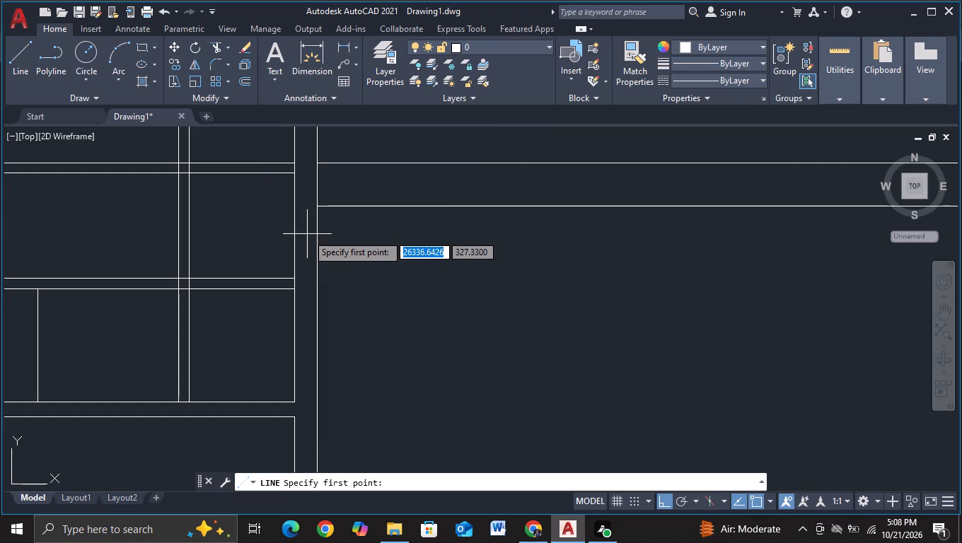
scroll(304, 228, up, 2)
click(313, 205)
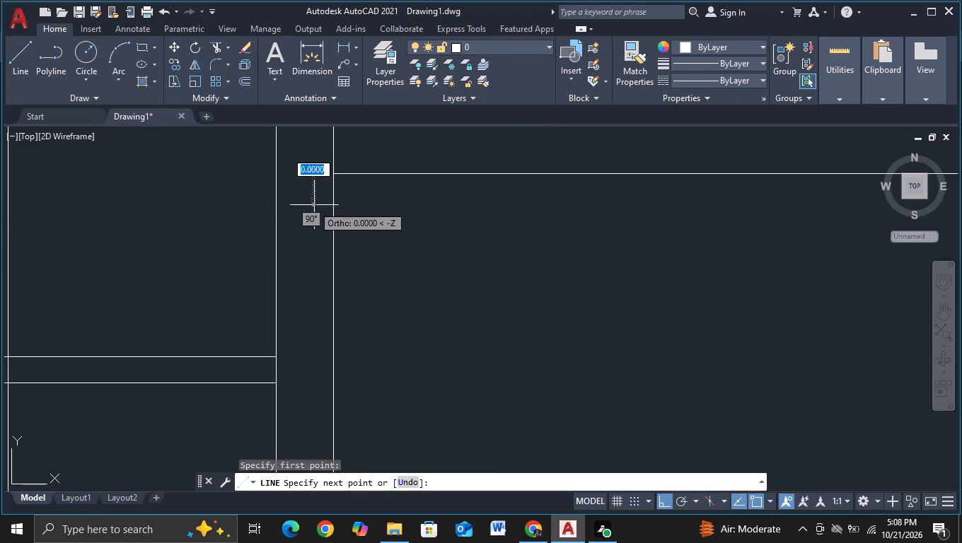
scroll(525, 217, down, 3)
middle_drag(532, 220, 88, 241)
middle_drag(759, 376, 308, 337)
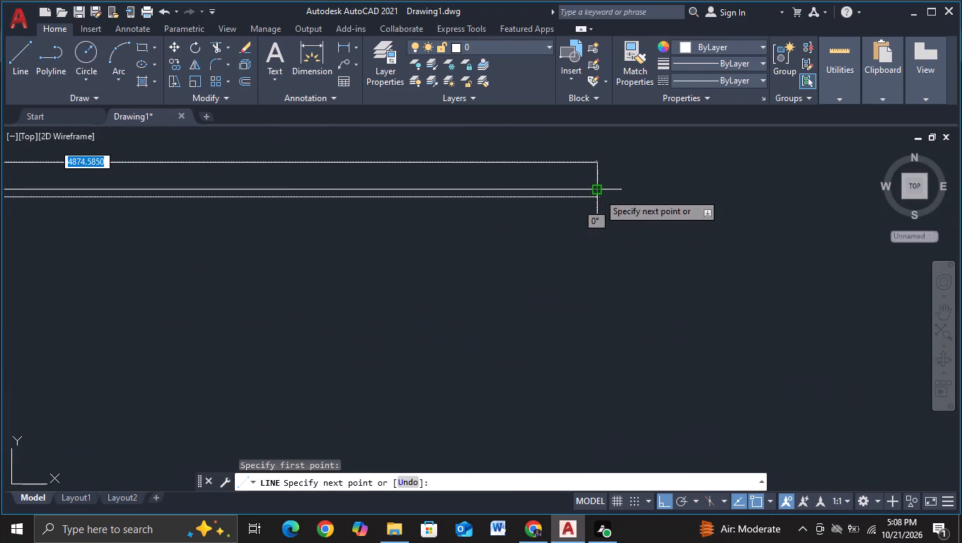
click(598, 197)
click(596, 190)
key(Escape)
Trim the new line's left end where it overhangs the raised frame's outer right edge.
scroll(547, 286, down, 2)
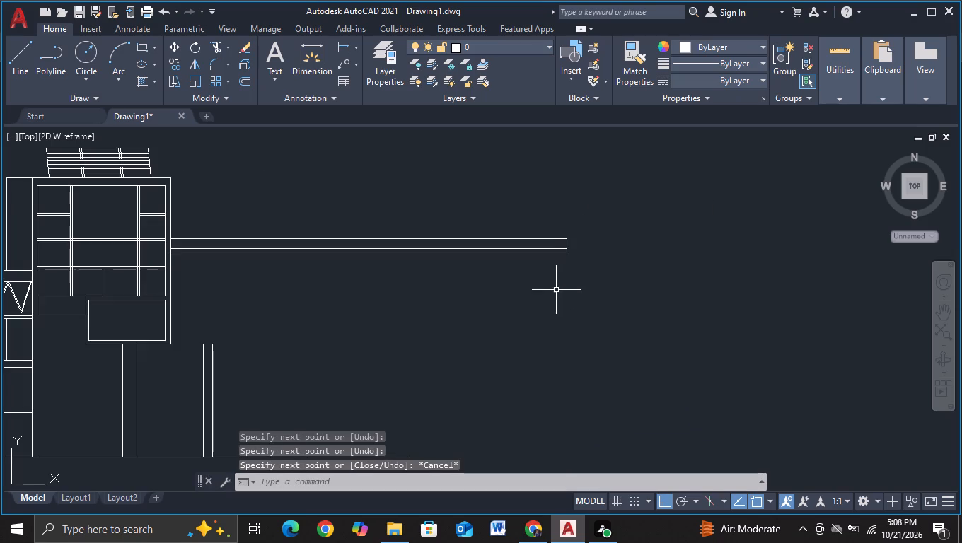
middle_drag(248, 288, 531, 282)
scroll(461, 275, up, 2)
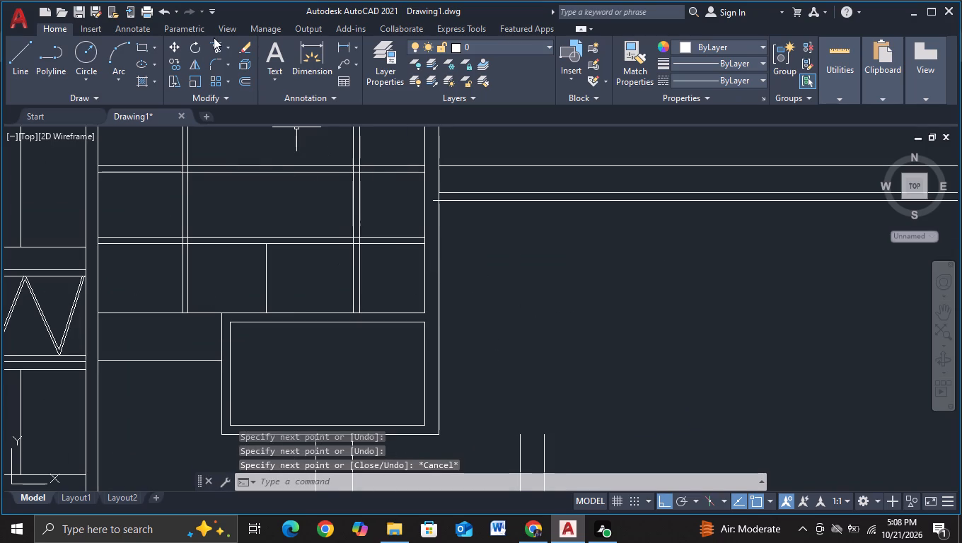
click(214, 44)
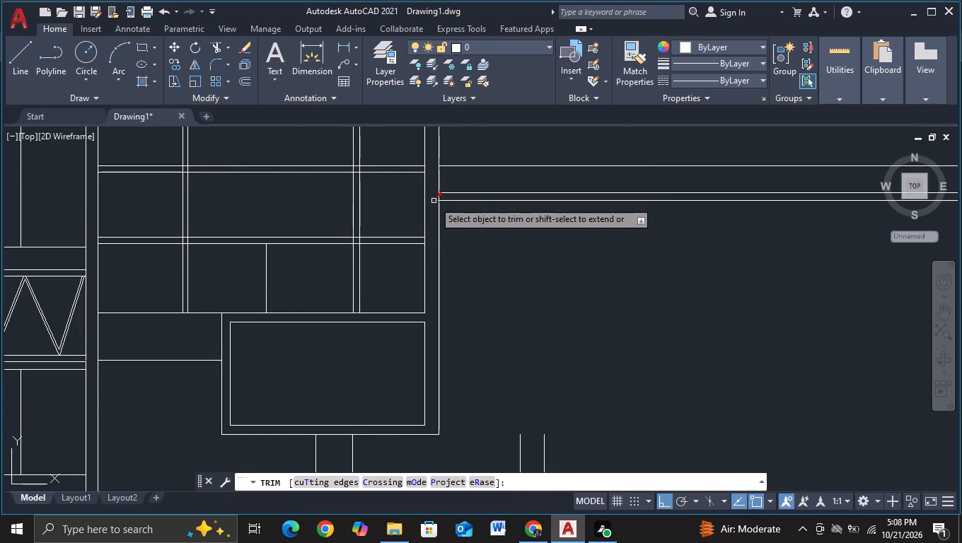
click(434, 201)
key(Escape)
Draw a vertical line down from the beam's lower right corner and a horizontal line about 4875 units long back to the raised frame.
scroll(512, 259, down, 2)
middle_drag(687, 370, 530, 346)
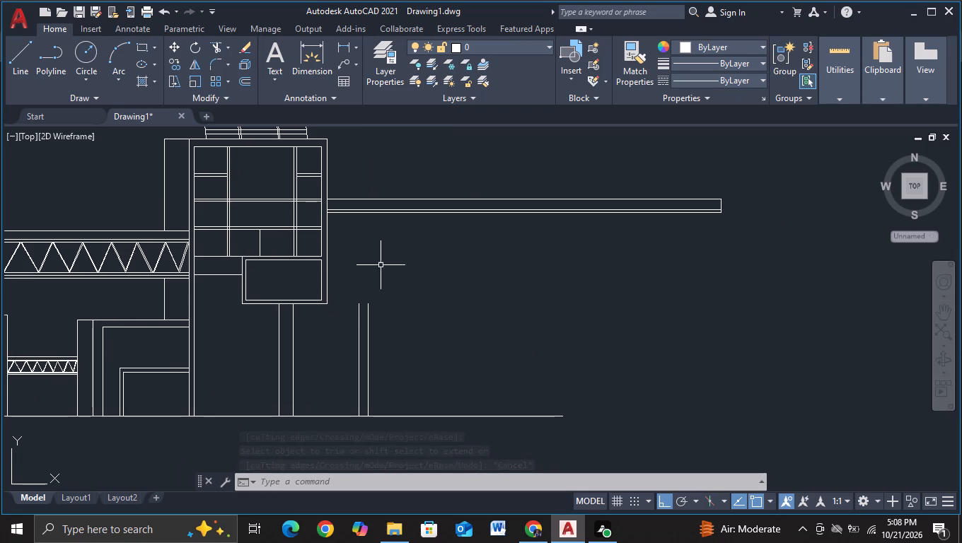
click(8, 59)
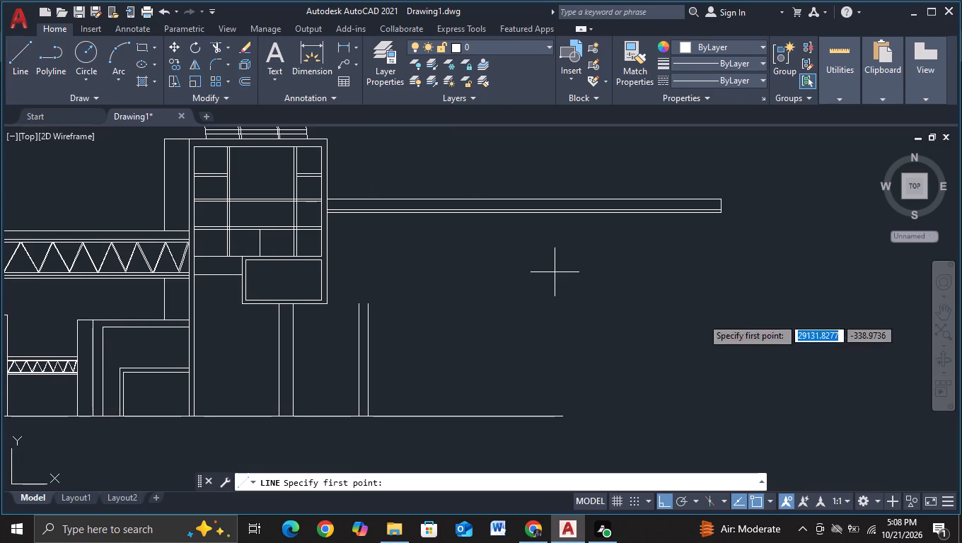
click(720, 211)
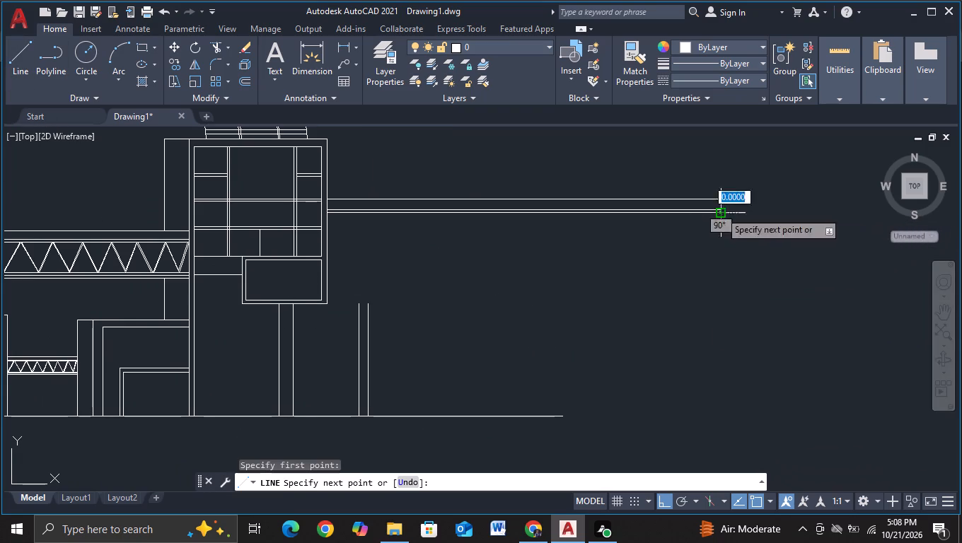
click(721, 253)
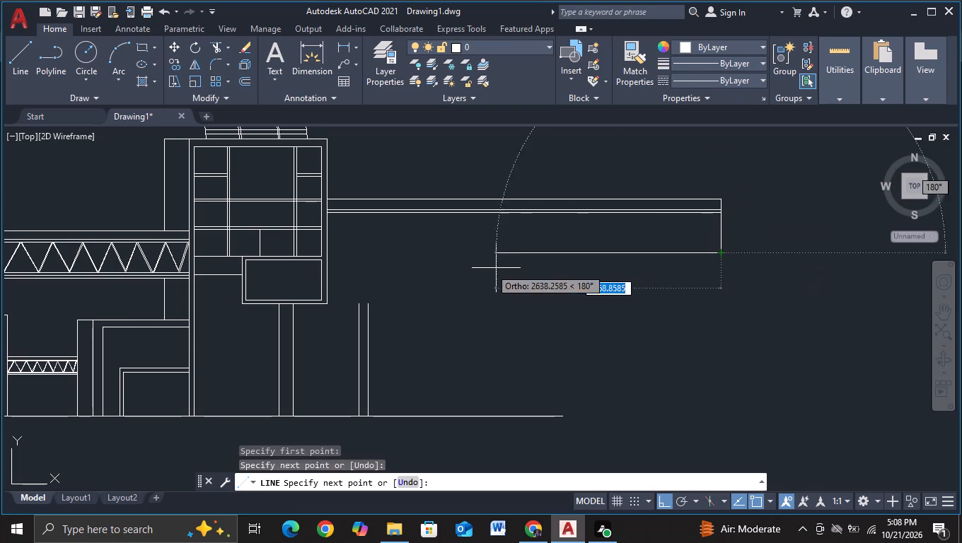
scroll(380, 270, up, 2)
middle_drag(380, 270, 582, 345)
scroll(439, 317, up, 1)
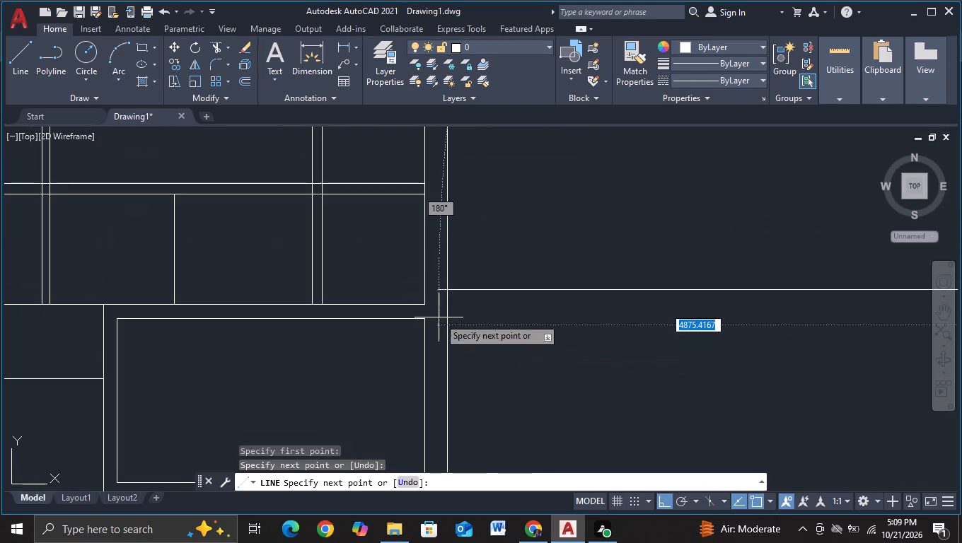
click(436, 286)
key(Escape)
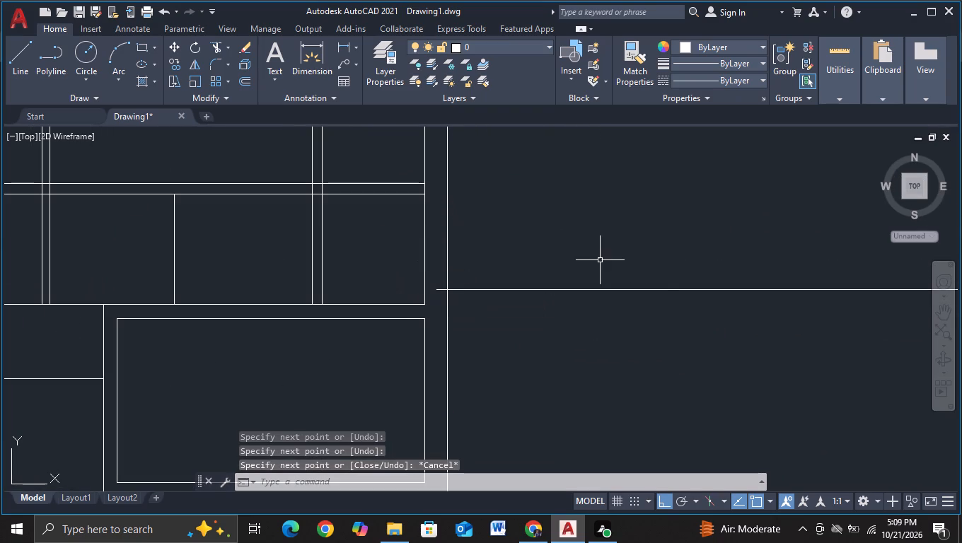
Trim the lower horizontal line's left end where it passes the raised frame's outer right edge.
click(212, 49)
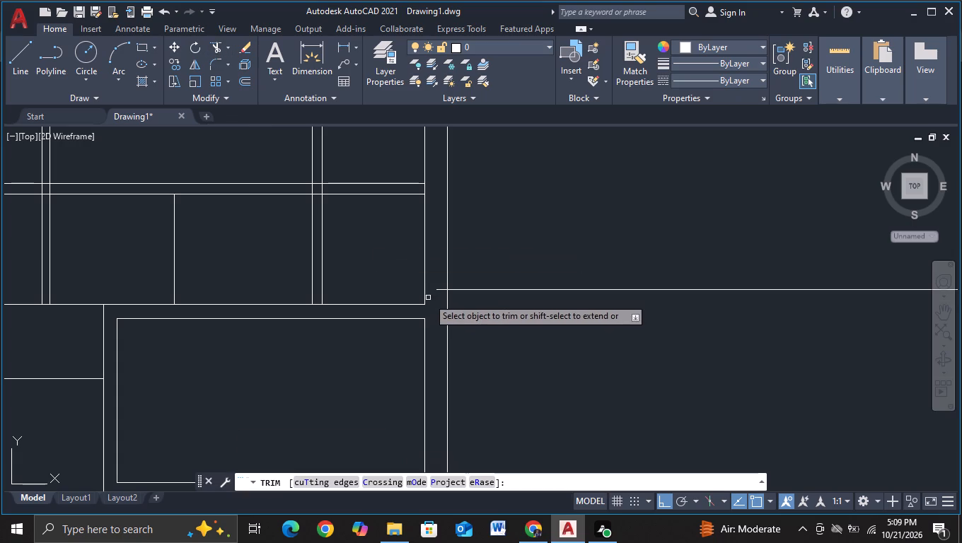
click(439, 290)
key(Escape)
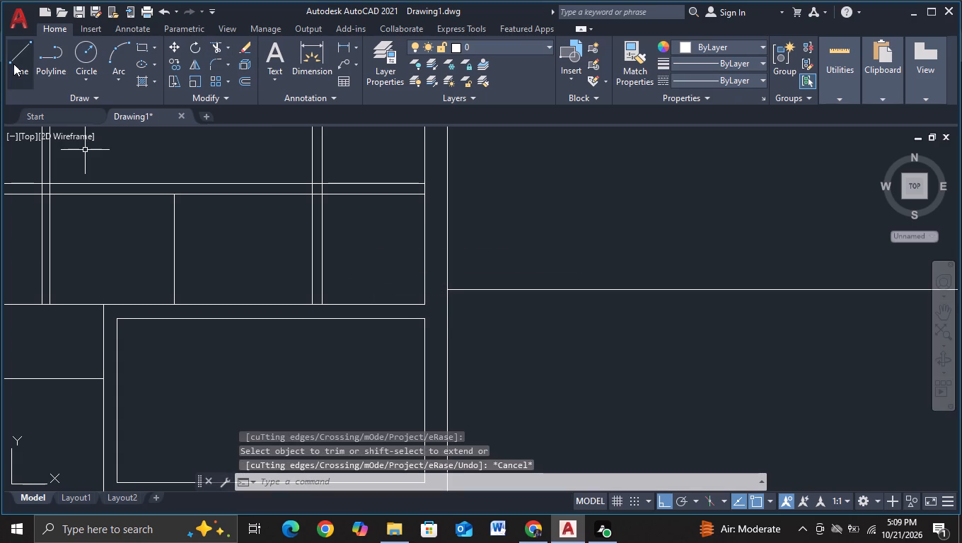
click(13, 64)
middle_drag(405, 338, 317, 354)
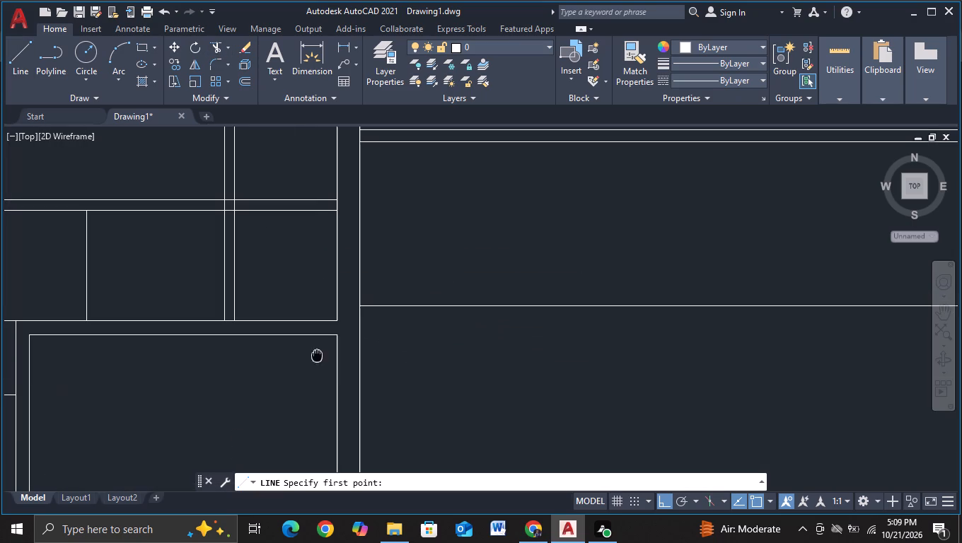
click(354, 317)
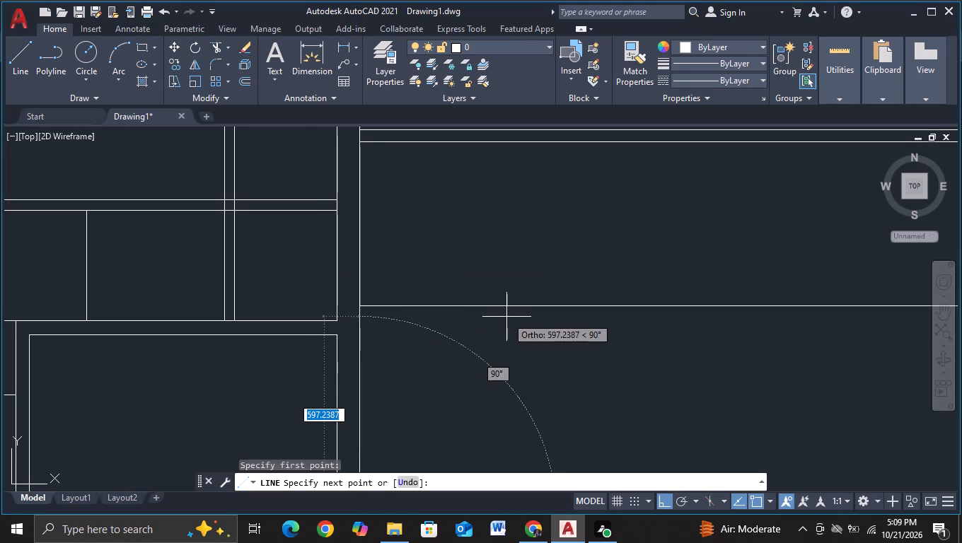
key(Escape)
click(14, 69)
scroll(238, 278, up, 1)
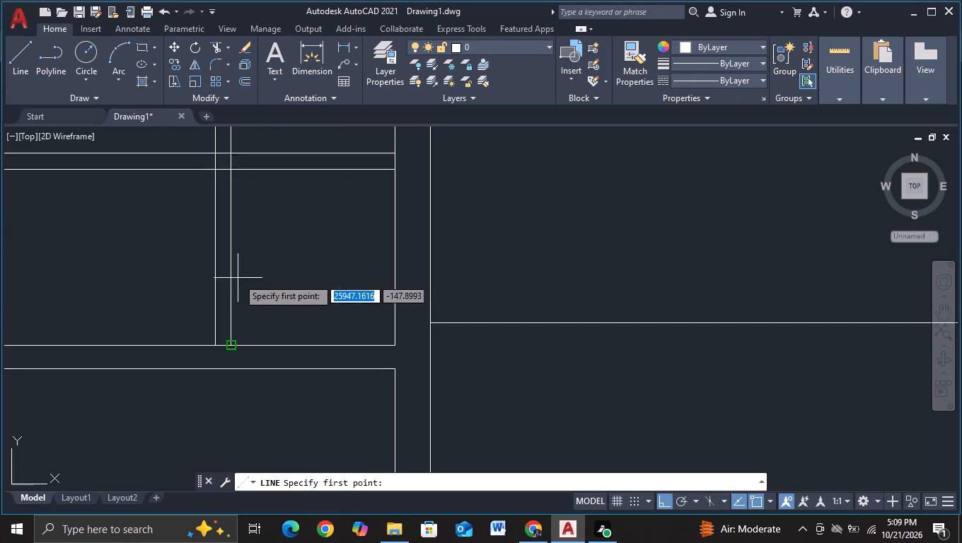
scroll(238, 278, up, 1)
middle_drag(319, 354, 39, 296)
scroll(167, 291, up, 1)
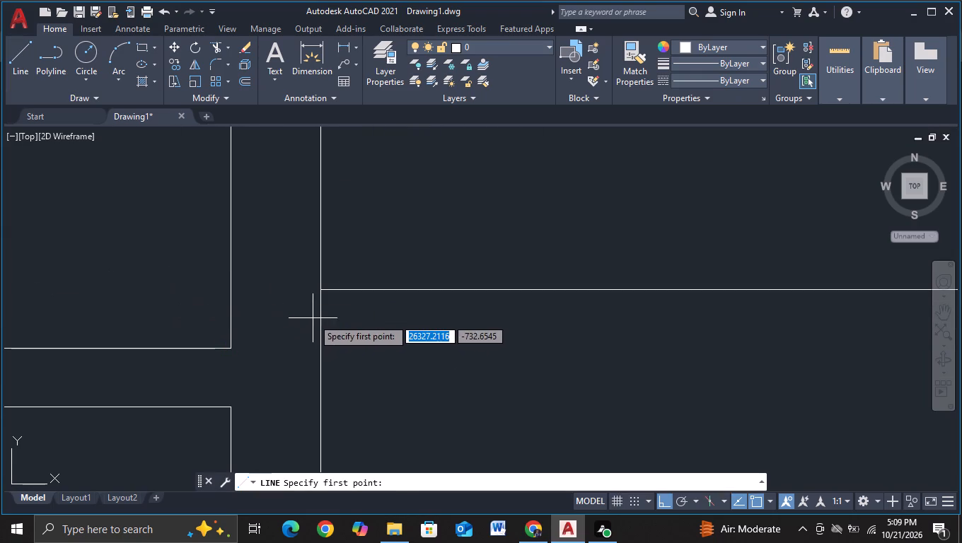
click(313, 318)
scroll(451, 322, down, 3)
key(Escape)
Draw a horizontal line about 4870 units long just below the bridge's lower edge, joined up to that edge at the right end.
click(23, 50)
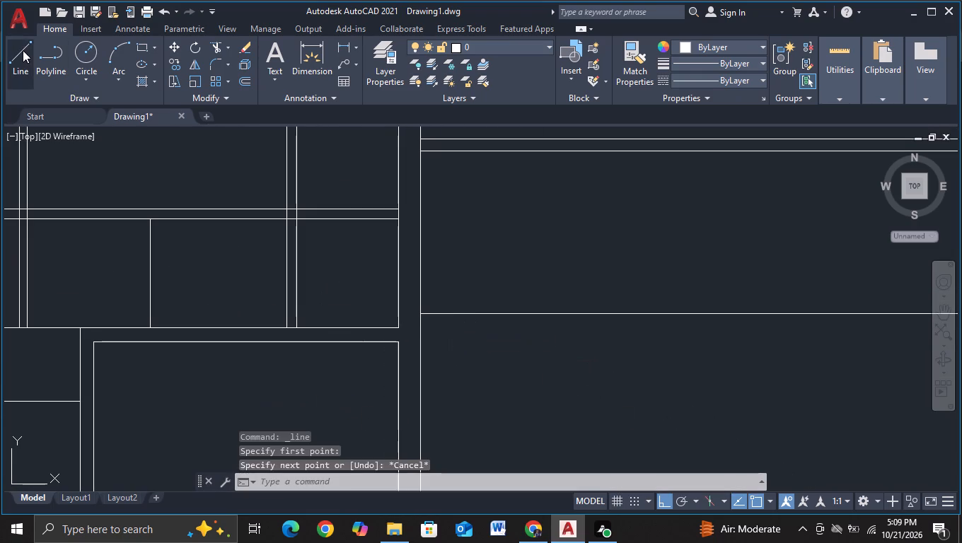
scroll(405, 332, up, 3)
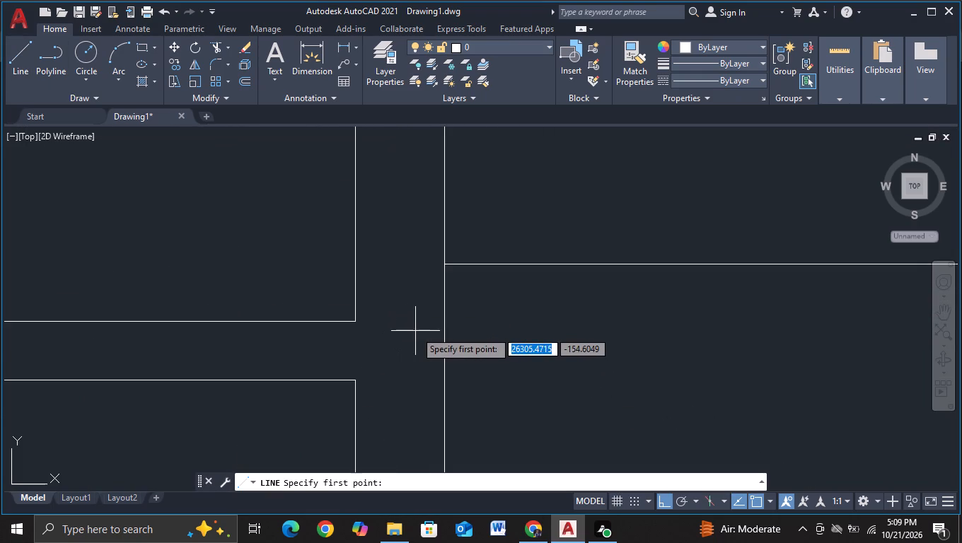
click(420, 330)
scroll(526, 331, down, 3)
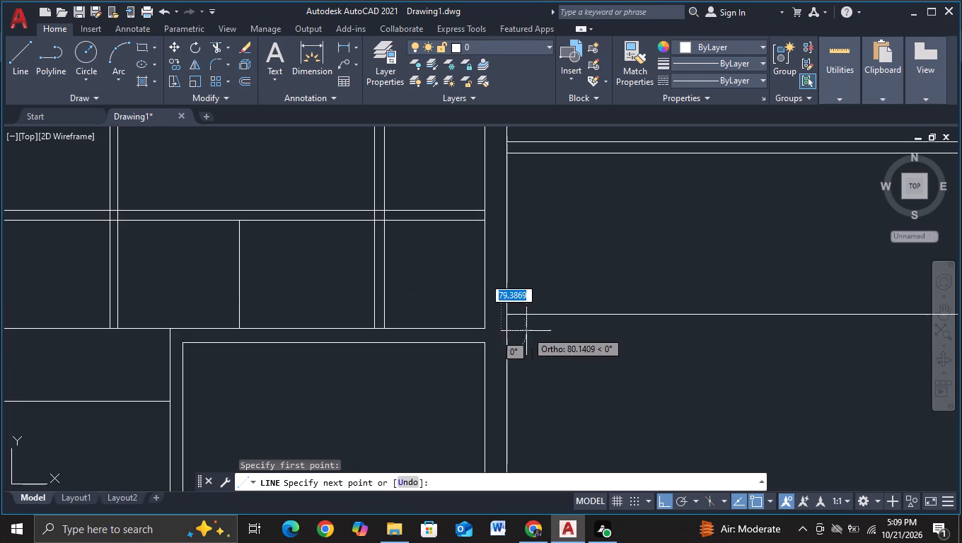
middle_drag(610, 358, 251, 353)
scroll(239, 351, down, 3)
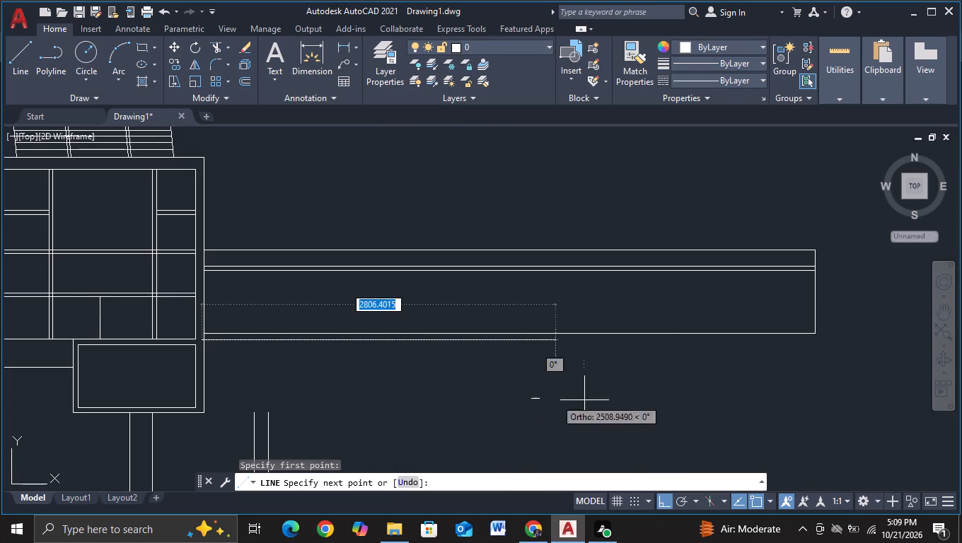
middle_drag(667, 403, 425, 403)
scroll(542, 385, up, 2)
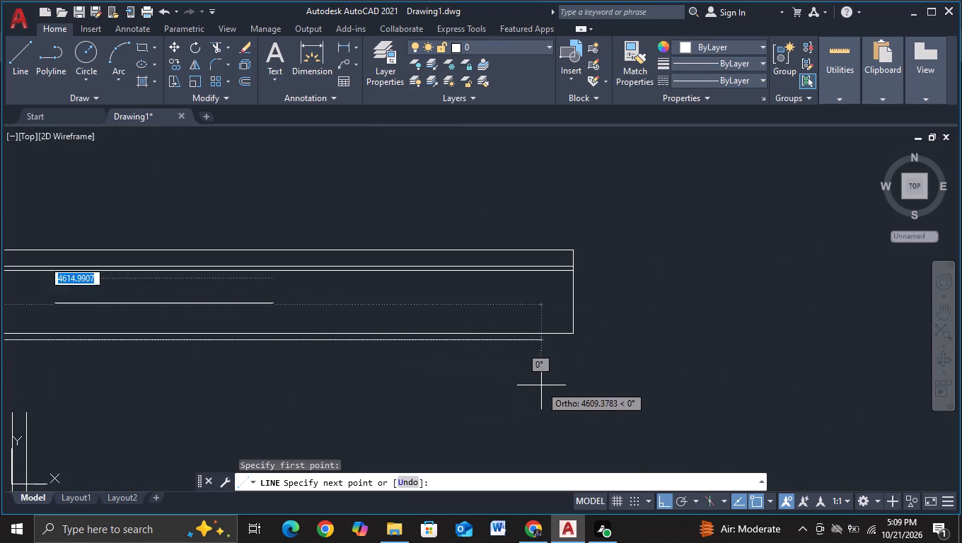
scroll(542, 385, up, 1)
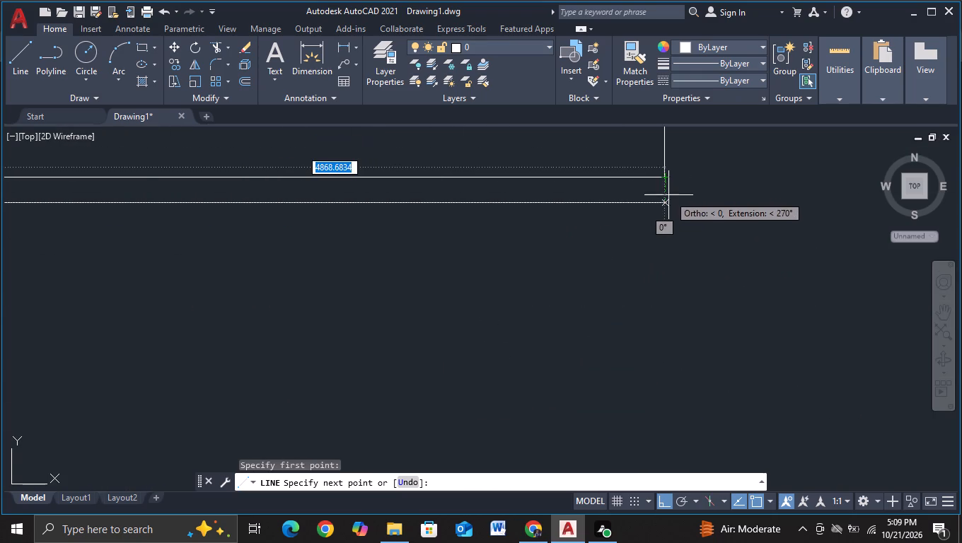
click(664, 204)
click(662, 178)
key(Escape)
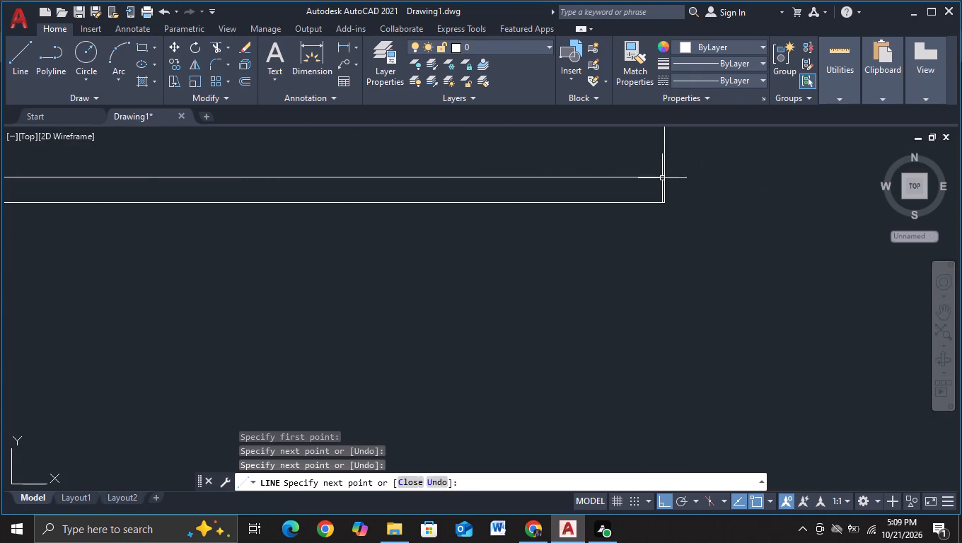
Trim the new lower line's left end where it overhangs the raised frame's outer right edge.
scroll(629, 284, down, 2)
scroll(422, 319, down, 2)
middle_drag(248, 351, 509, 297)
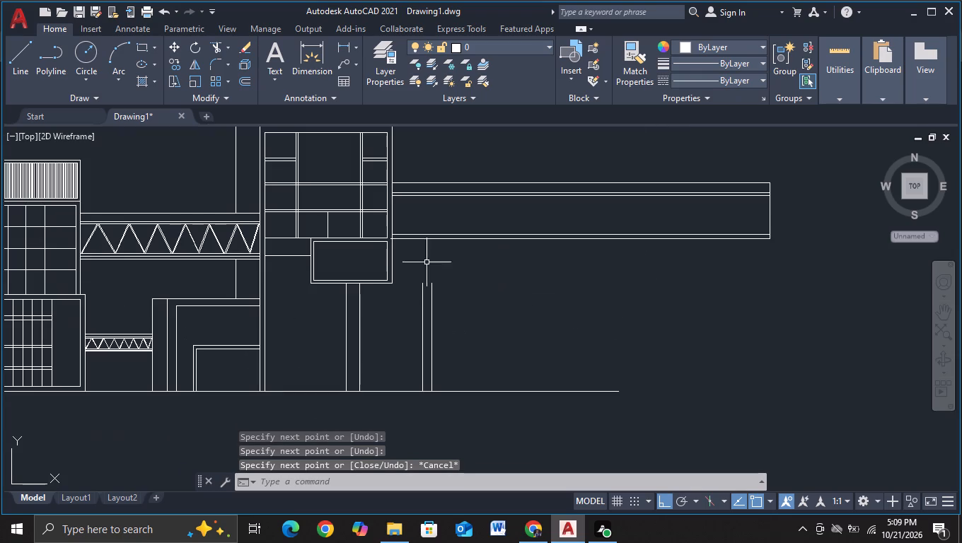
click(219, 47)
scroll(494, 199, up, 1)
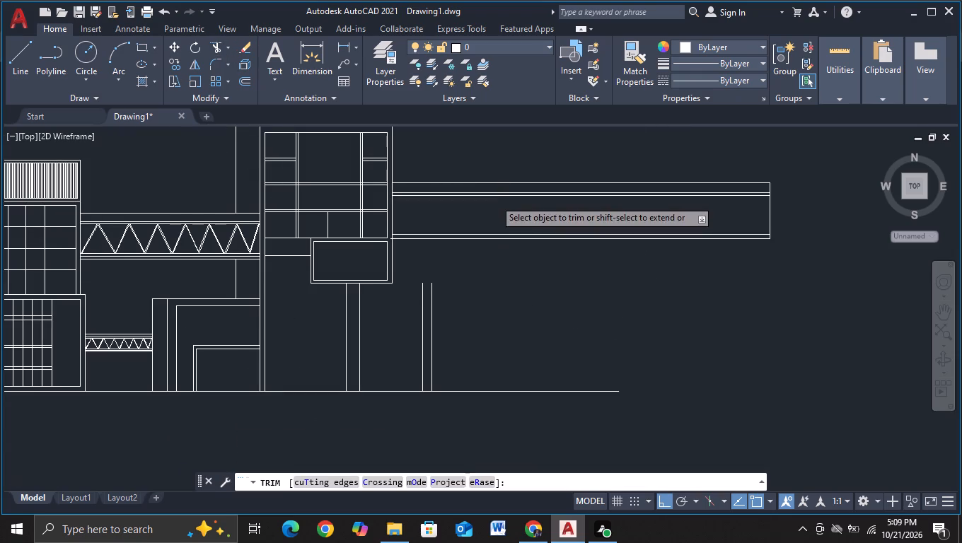
scroll(345, 291, up, 2)
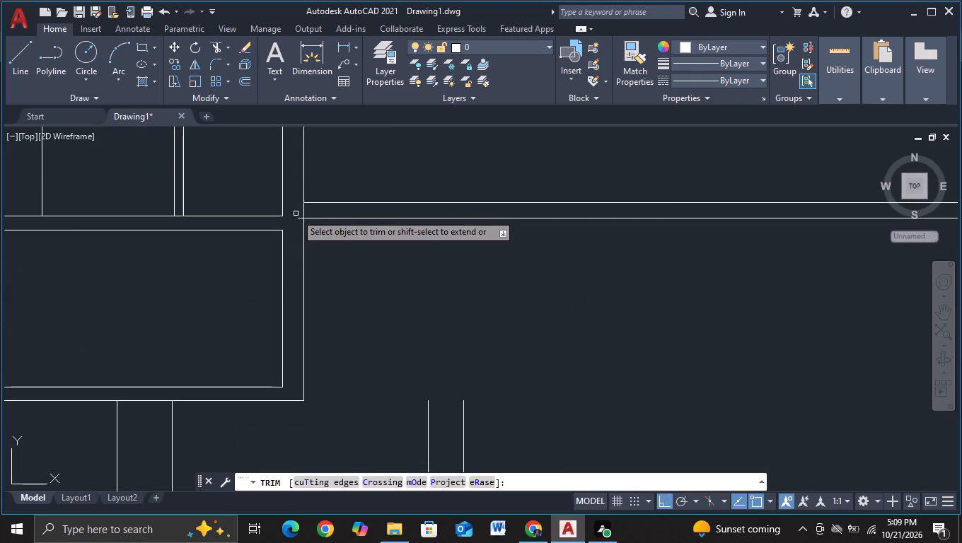
click(298, 216)
scroll(315, 222, down, 2)
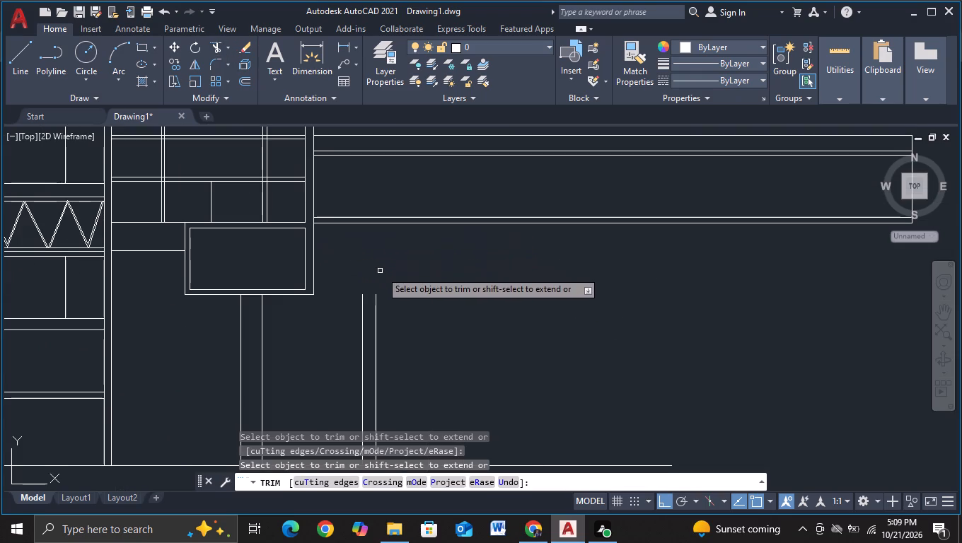
key(Escape)
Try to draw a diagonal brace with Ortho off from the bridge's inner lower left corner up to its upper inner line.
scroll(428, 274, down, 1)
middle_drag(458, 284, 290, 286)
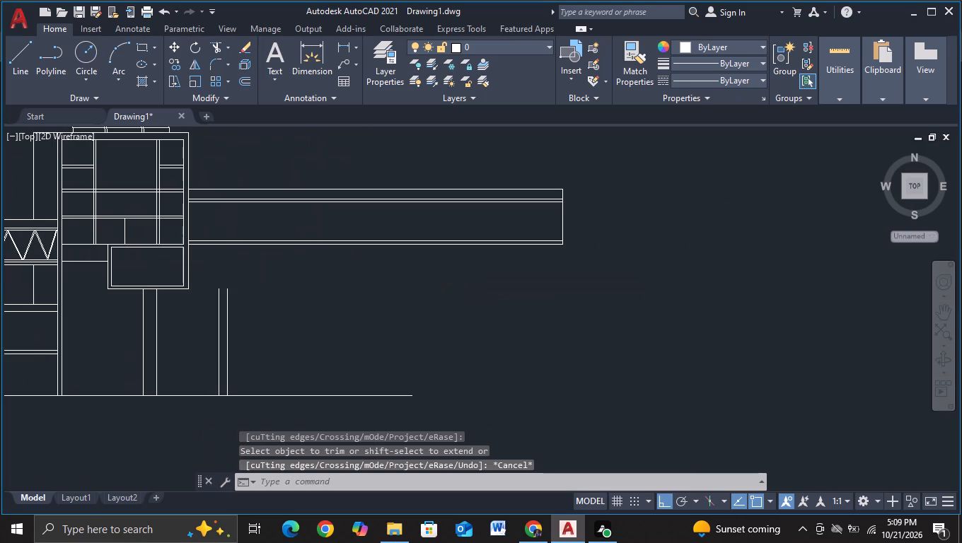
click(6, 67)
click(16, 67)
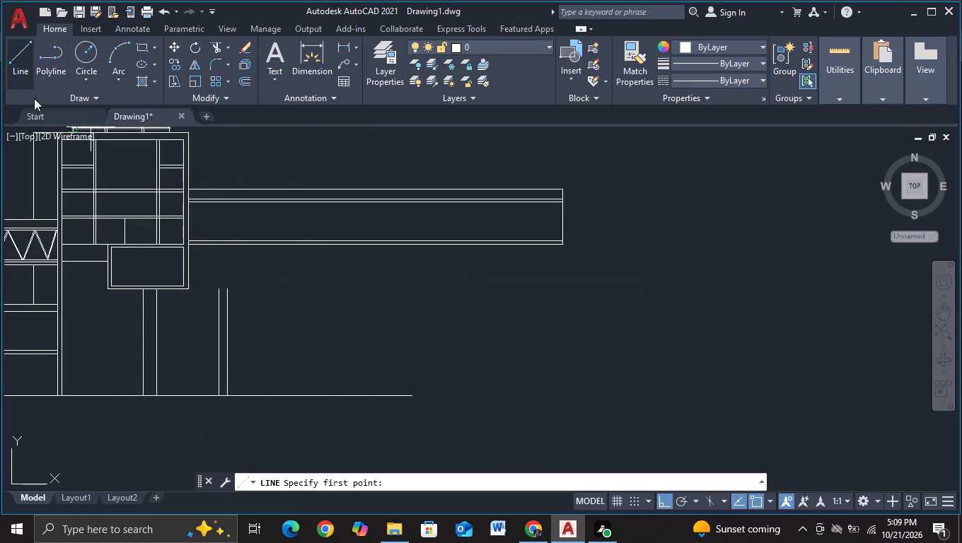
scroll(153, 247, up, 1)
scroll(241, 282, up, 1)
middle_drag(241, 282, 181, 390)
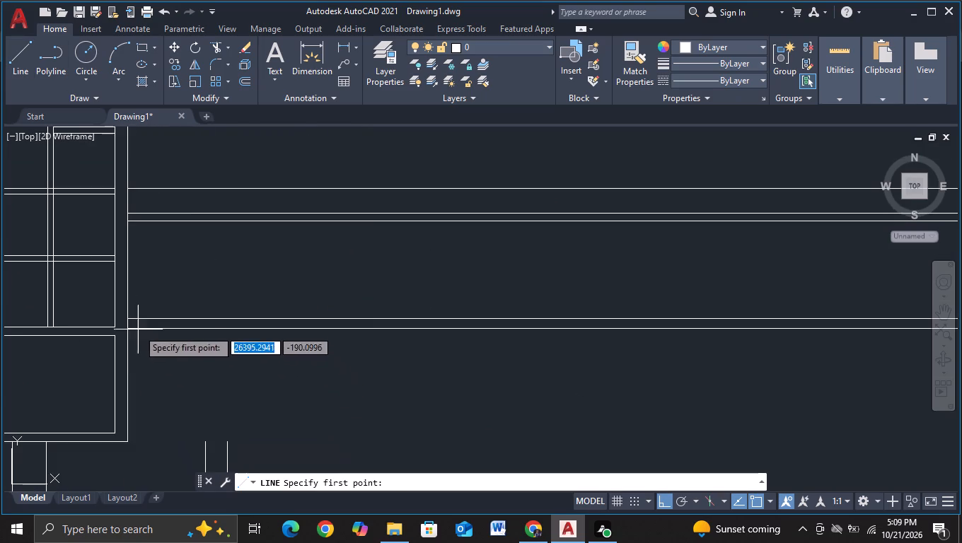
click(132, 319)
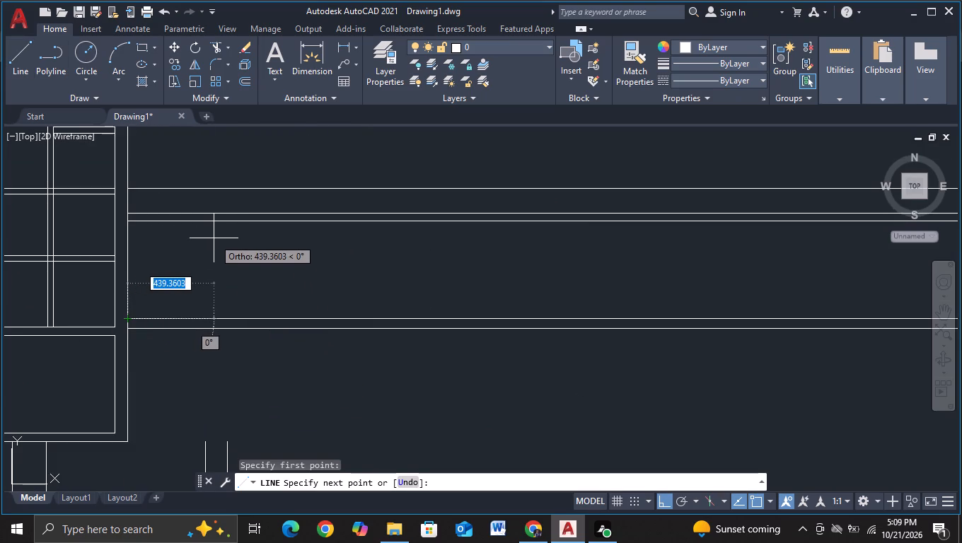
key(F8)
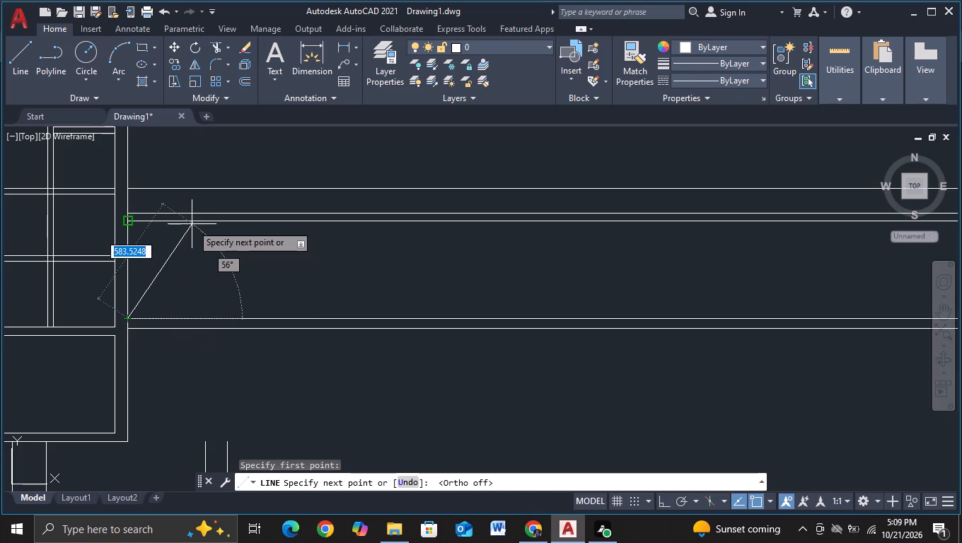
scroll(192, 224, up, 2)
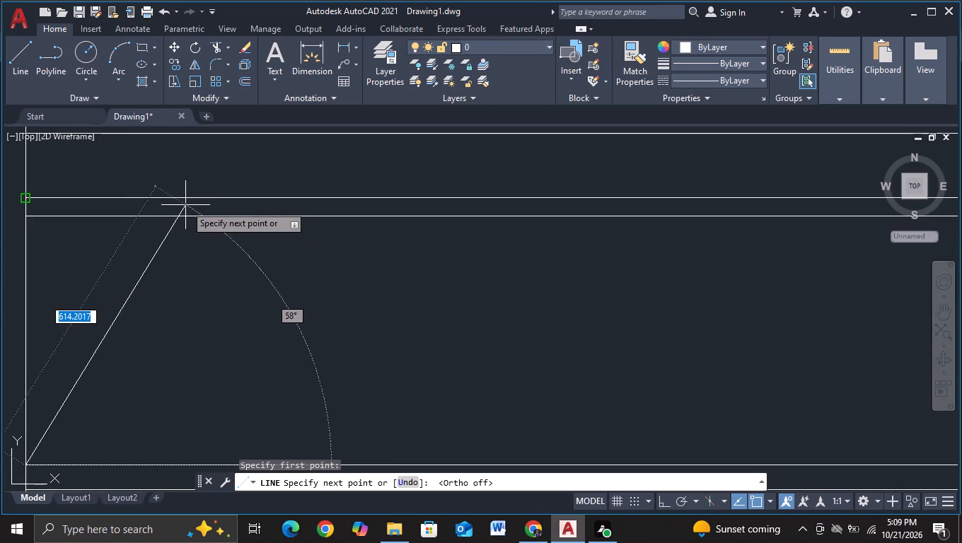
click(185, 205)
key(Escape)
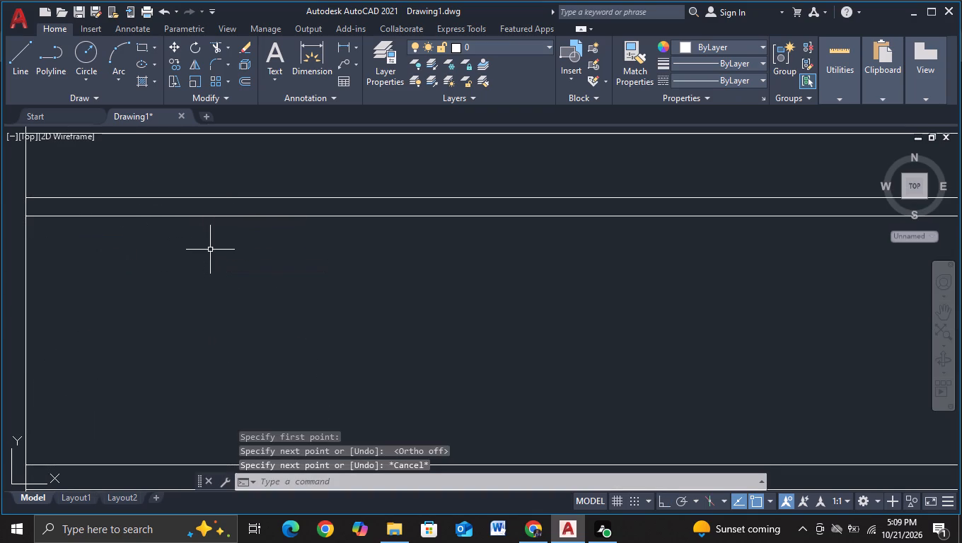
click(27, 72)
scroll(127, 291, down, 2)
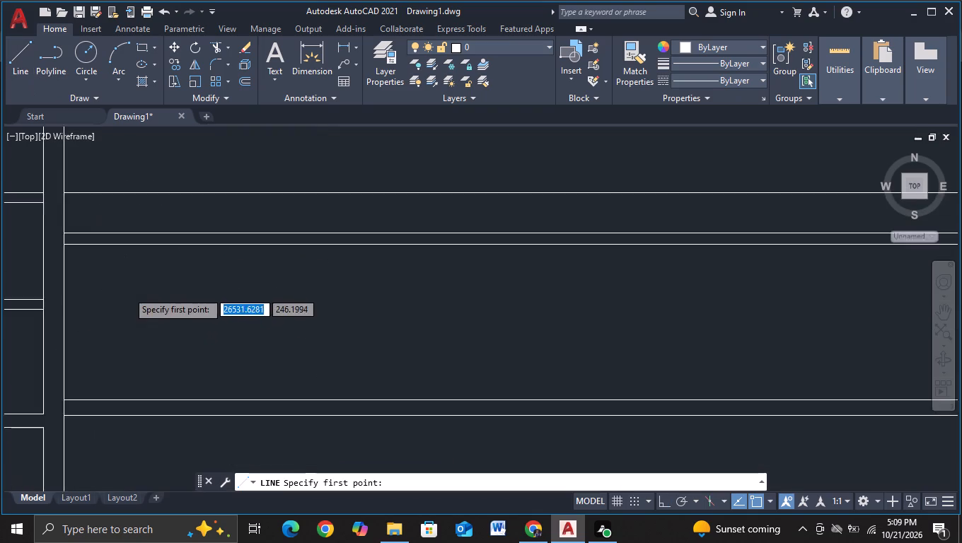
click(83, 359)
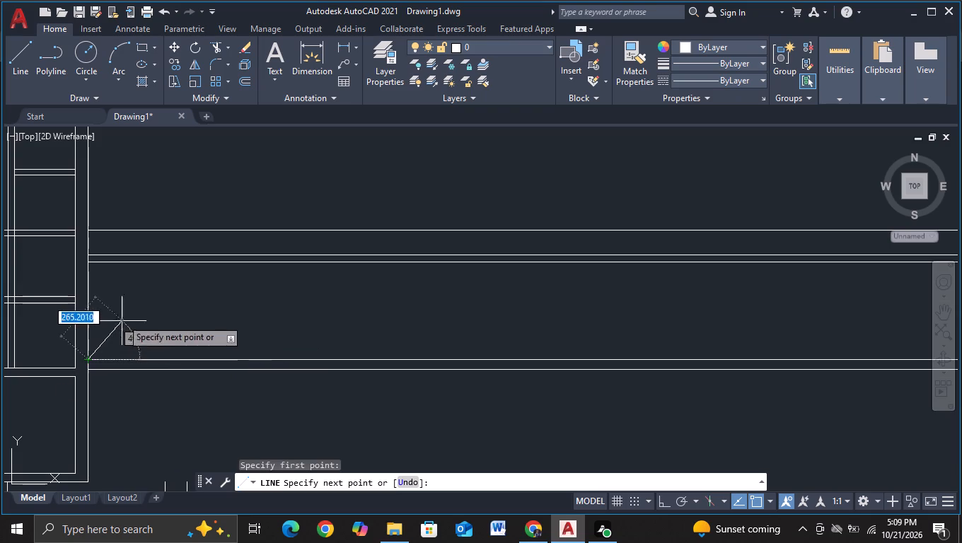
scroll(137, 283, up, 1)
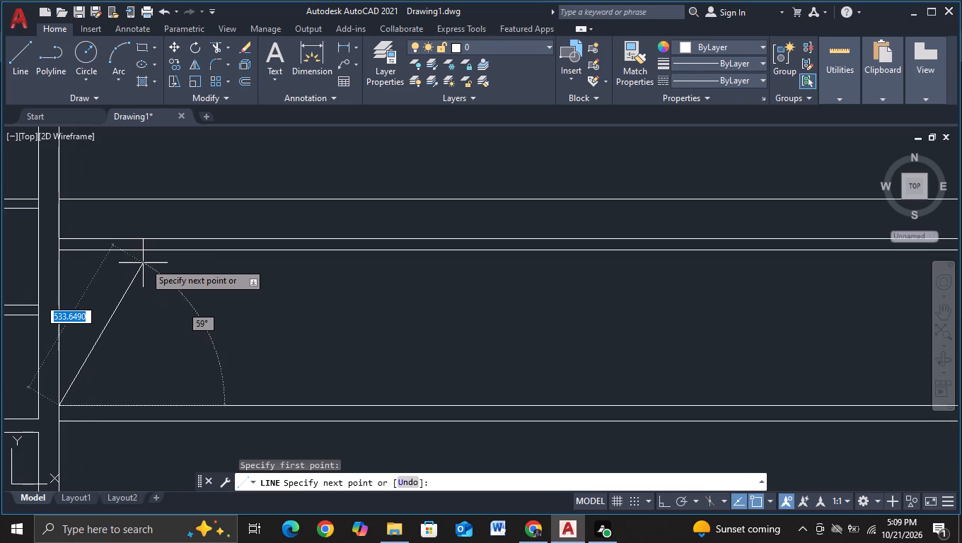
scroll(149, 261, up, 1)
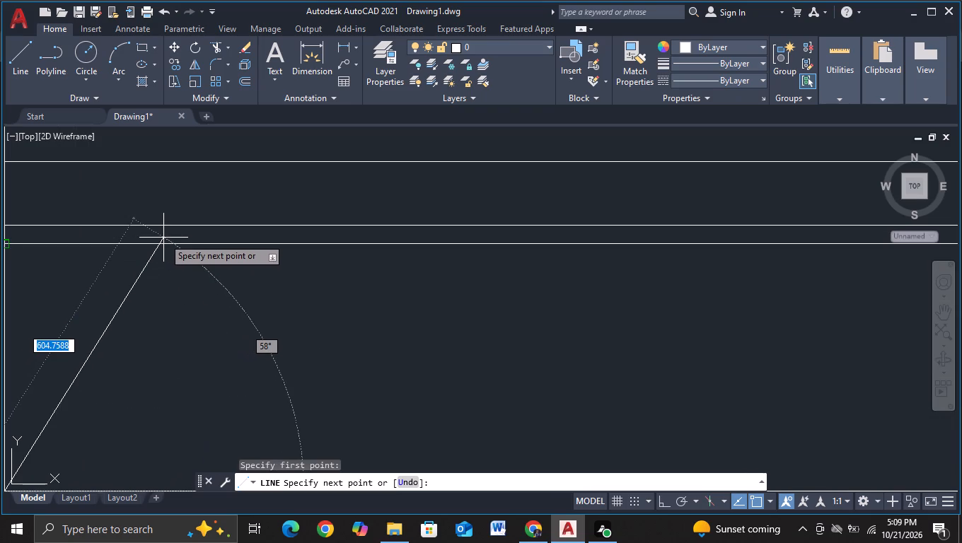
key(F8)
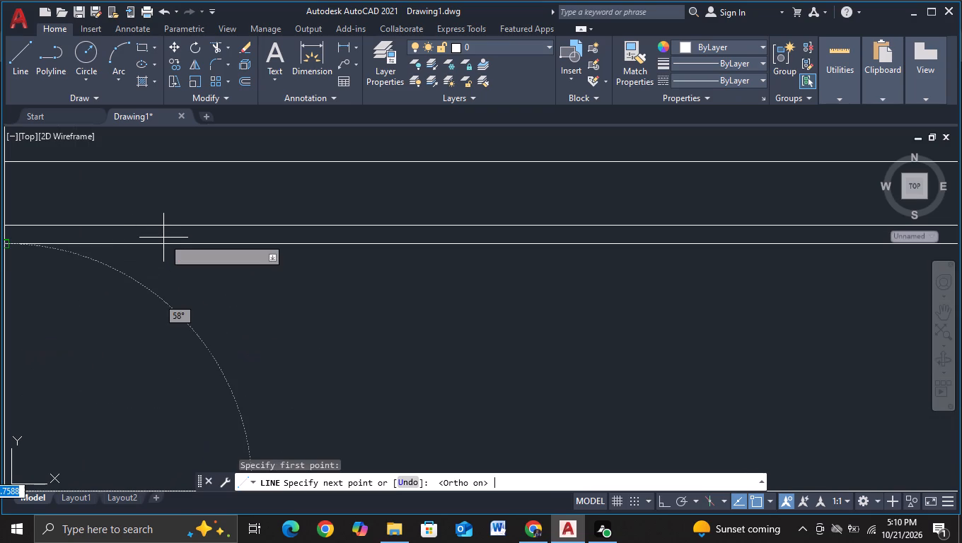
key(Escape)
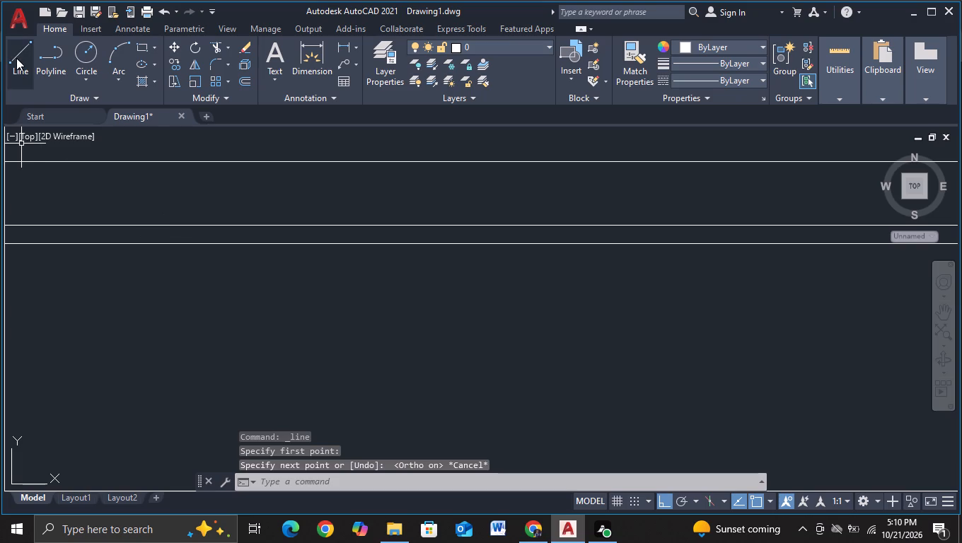
With Ortho and object snap off, draw six connected zigzag braces, about 525 to 610 units long, from the bridge's inner lower left corner.
click(16, 58)
middle_drag(42, 358, 221, 250)
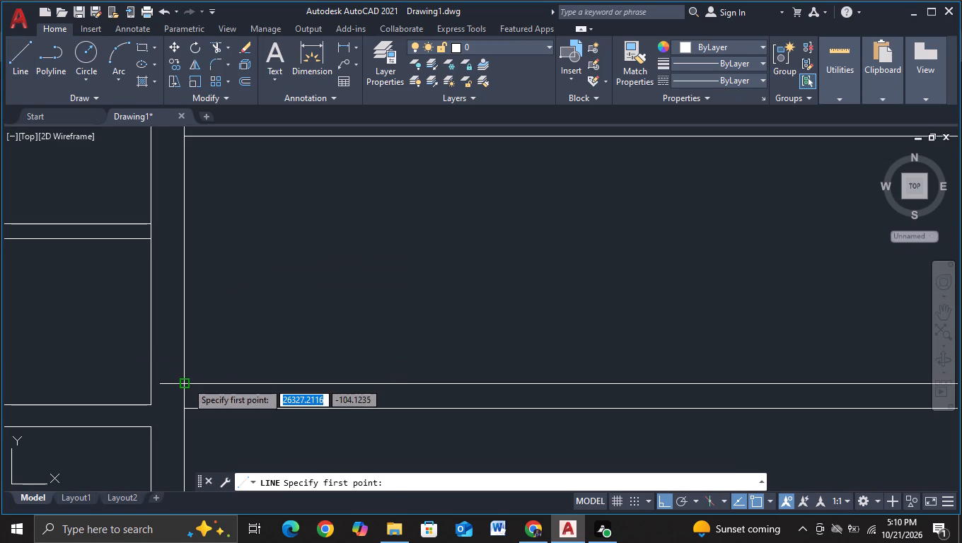
click(187, 382)
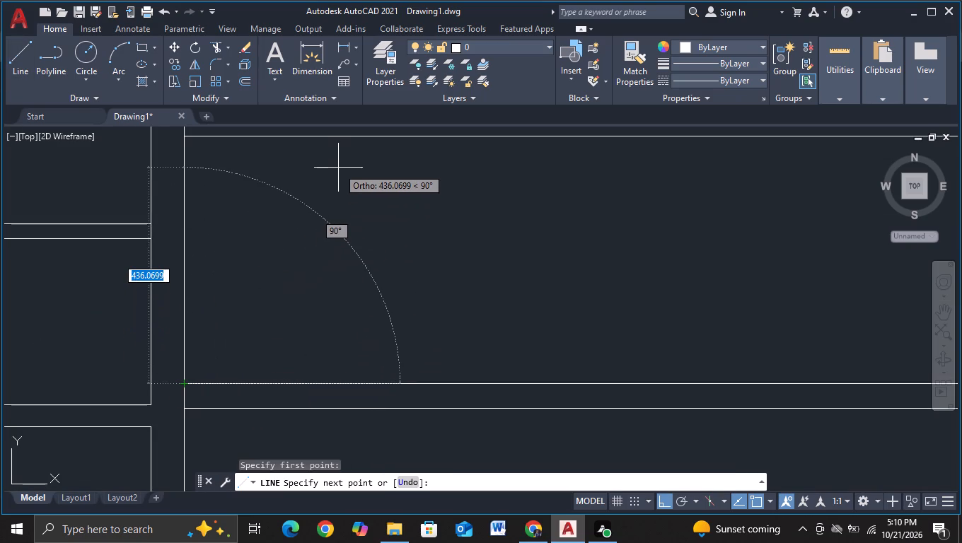
key(F8)
middle_drag(338, 168, 238, 207)
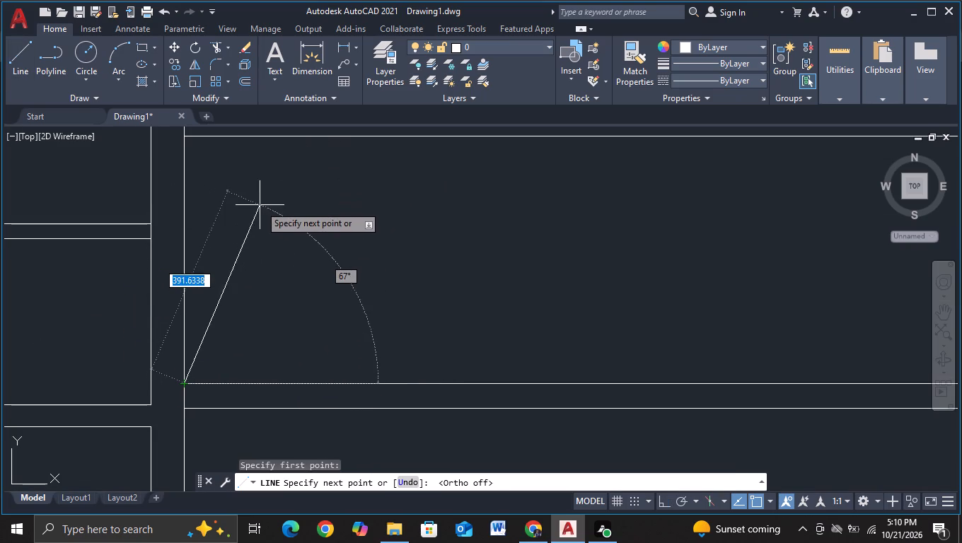
key(F3)
middle_drag(260, 205, 117, 226)
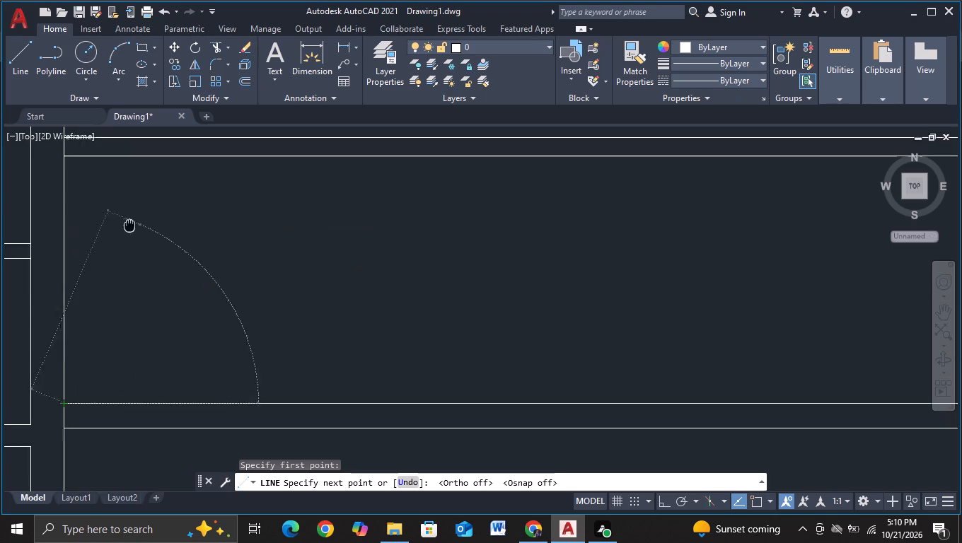
middle_drag(117, 226, 110, 226)
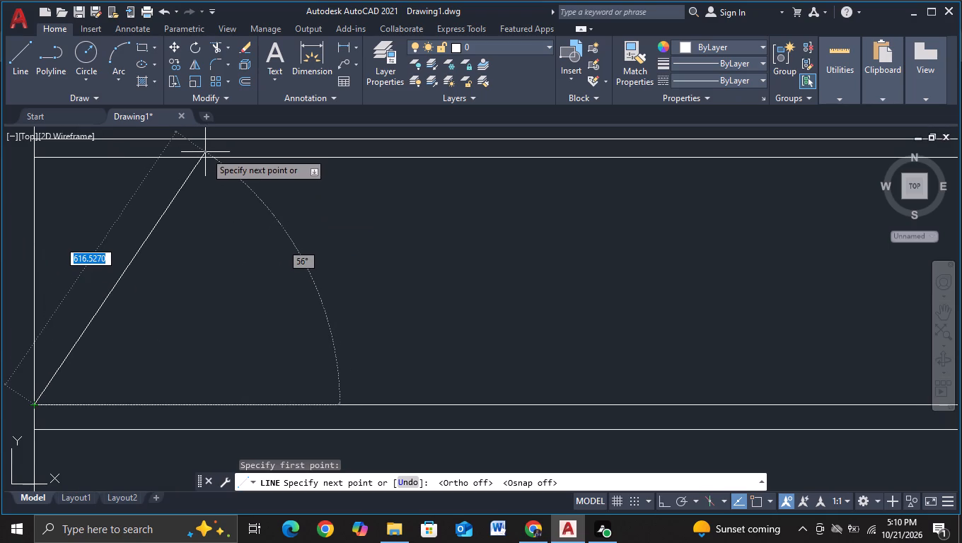
click(205, 156)
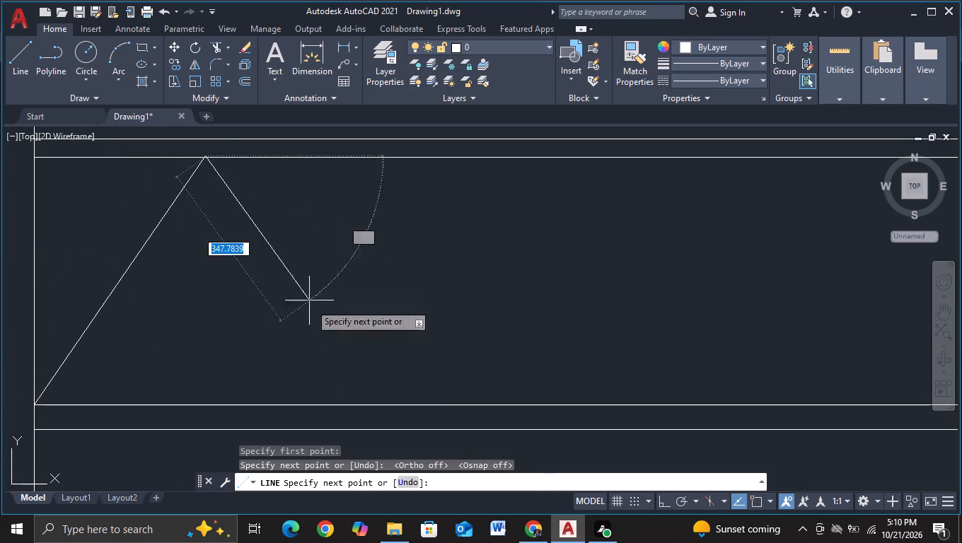
click(318, 405)
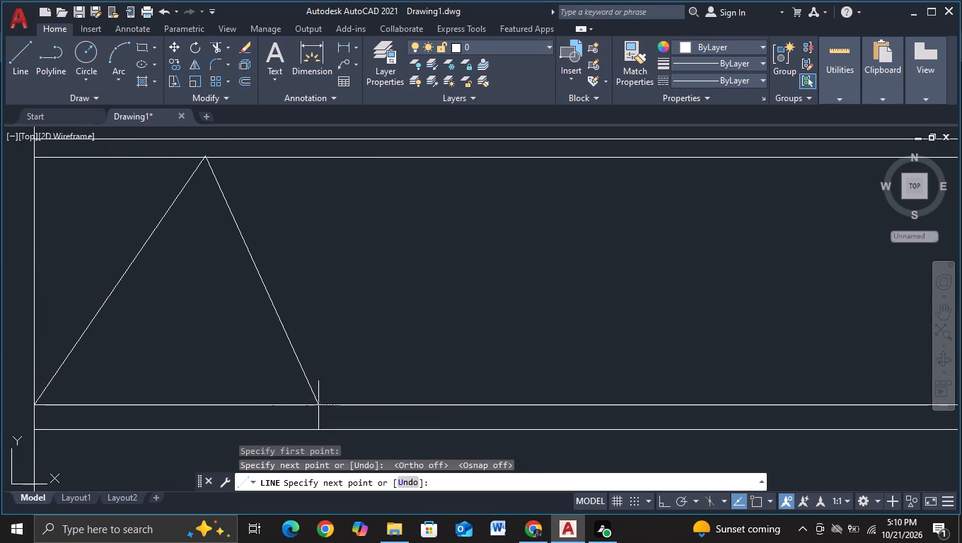
click(421, 158)
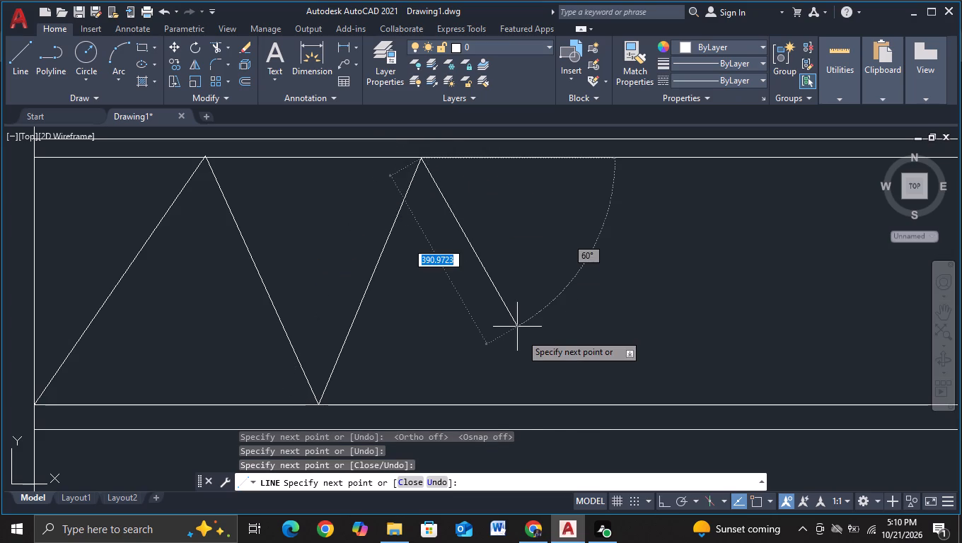
click(542, 405)
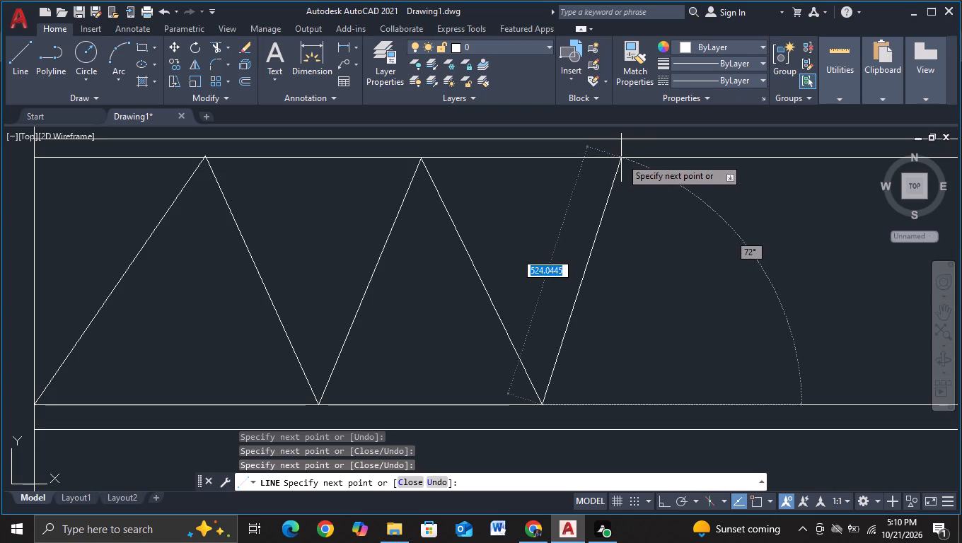
click(621, 158)
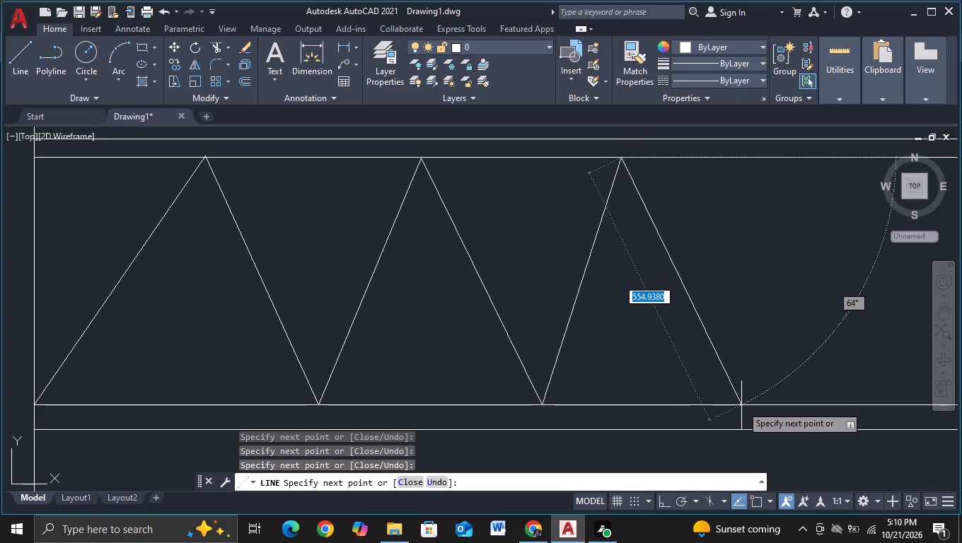
click(741, 405)
Continue the bridge's zigzag rightward with six more braces about 525 to 575 units long, ending on the inner lower line.
middle_drag(741, 405, 371, 379)
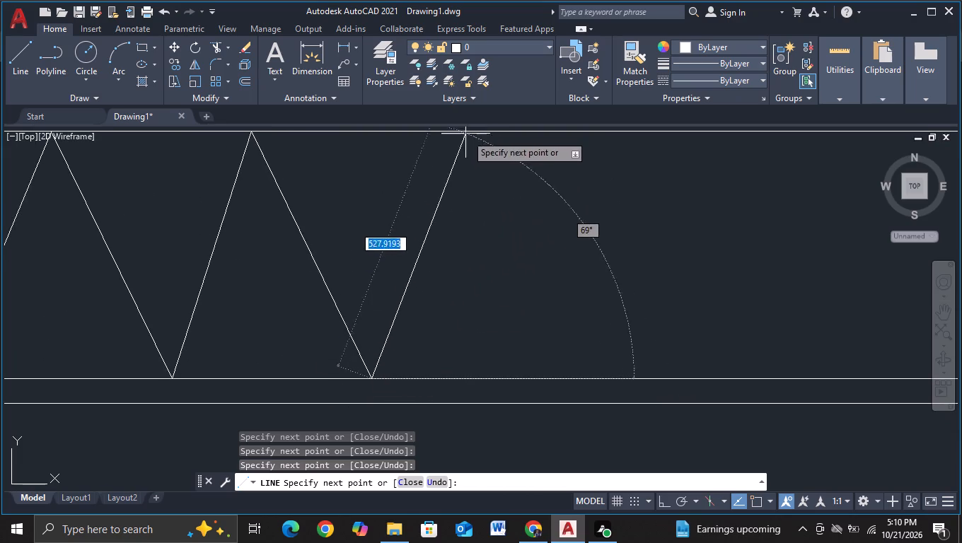
click(463, 132)
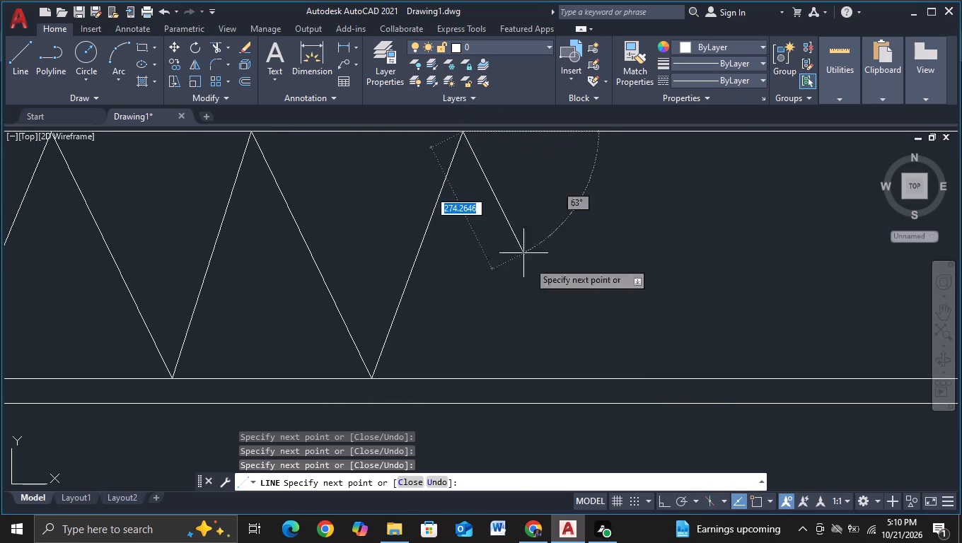
click(603, 380)
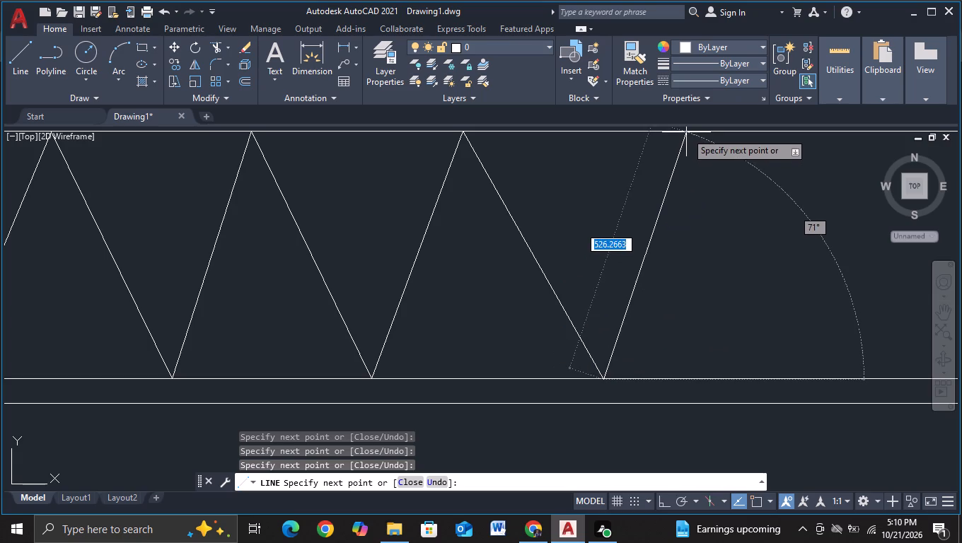
middle_drag(686, 132, 583, 225)
click(579, 224)
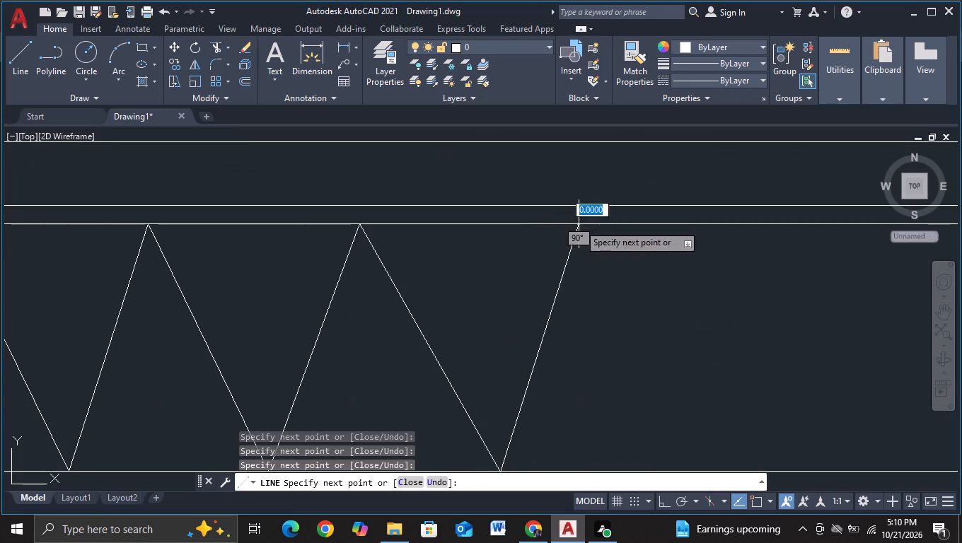
middle_drag(642, 325, 392, 235)
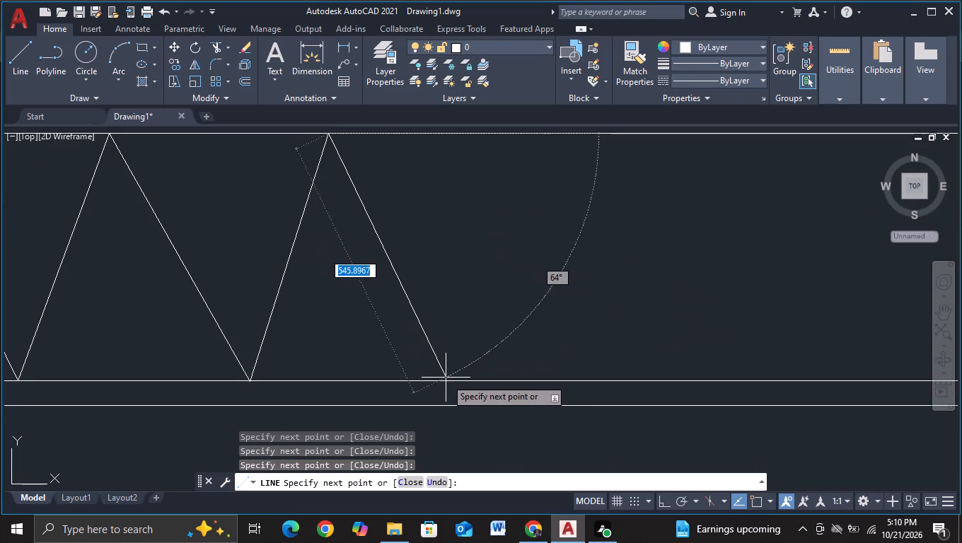
click(446, 381)
middle_drag(549, 245, 467, 301)
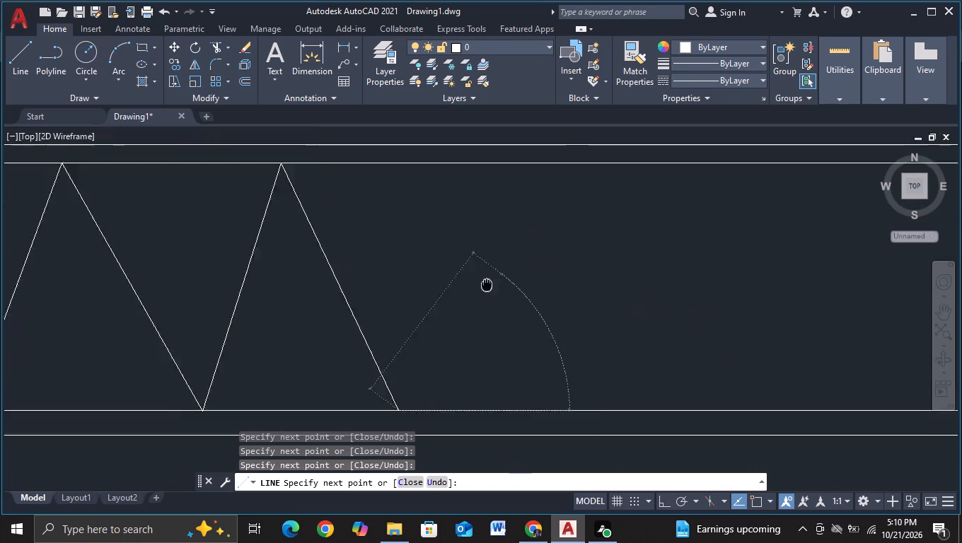
middle_drag(467, 301, 446, 318)
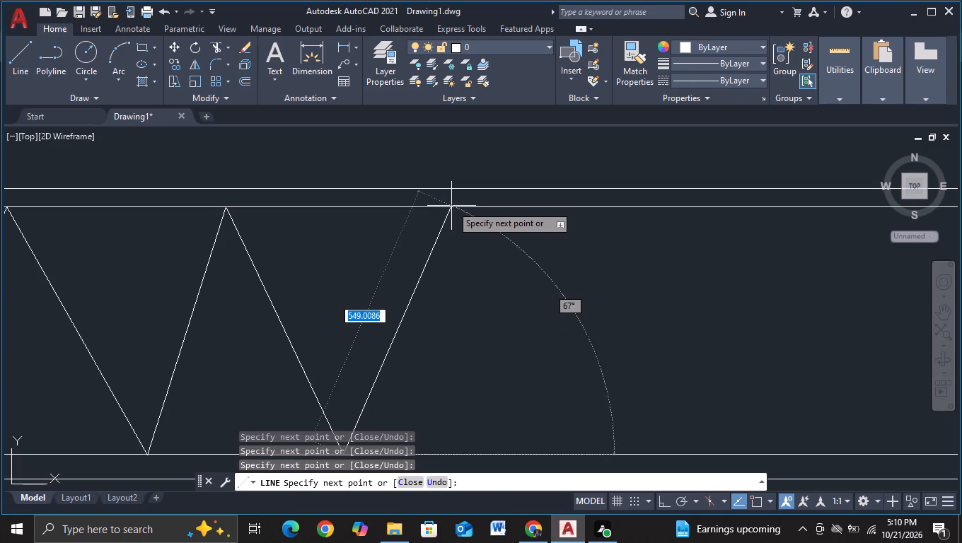
click(451, 207)
middle_drag(553, 347, 532, 330)
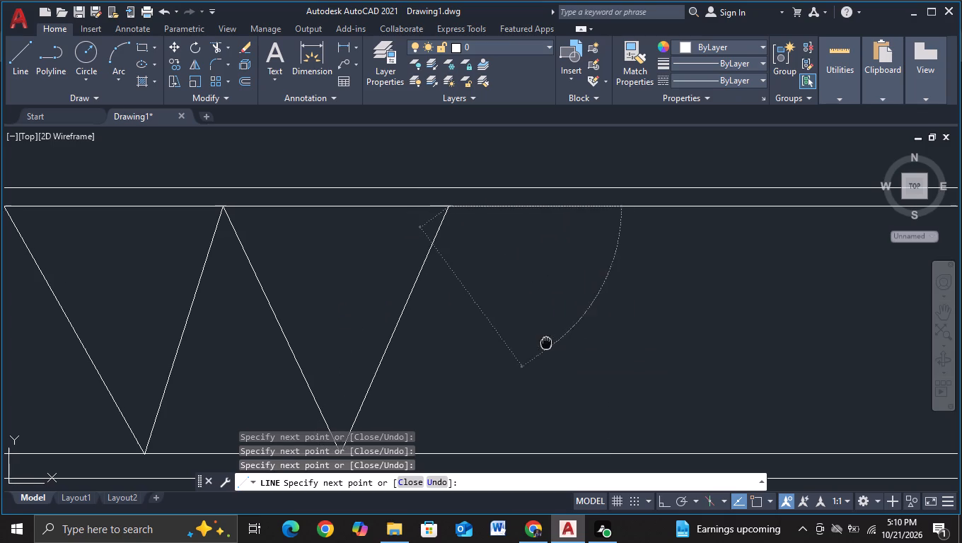
middle_drag(532, 330, 421, 259)
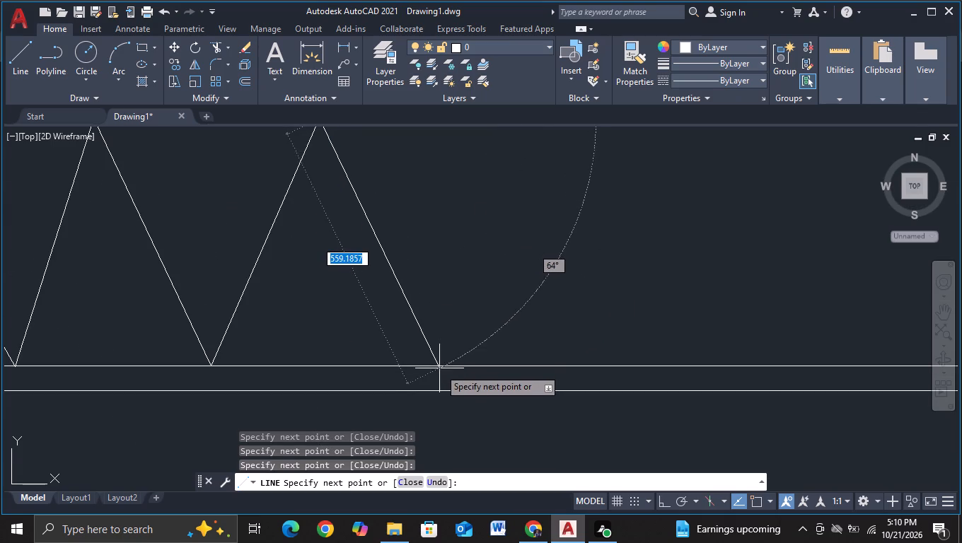
click(439, 366)
Extend the bridge zigzag with six further braces about 535 to 570 units long, ending on the inner lower line near the right end.
middle_drag(505, 315, 296, 374)
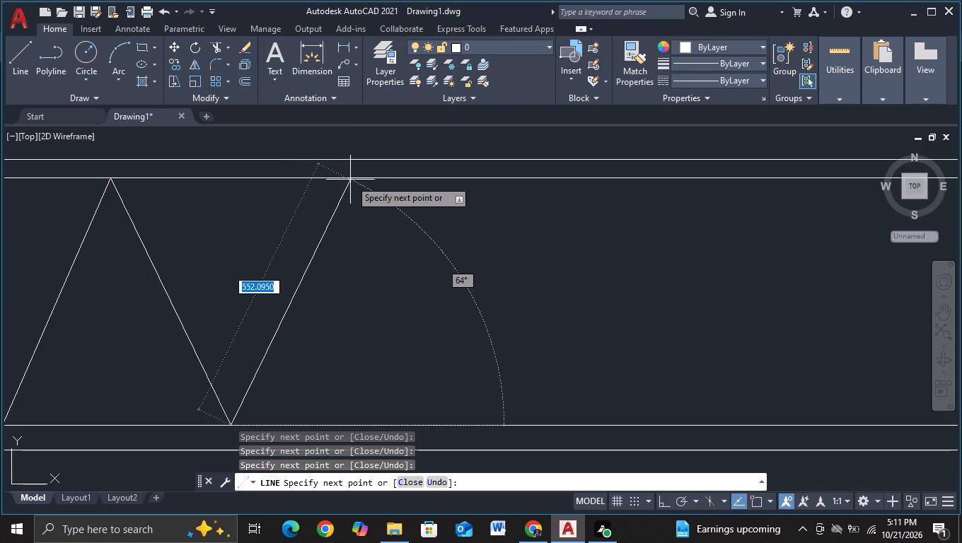
click(350, 178)
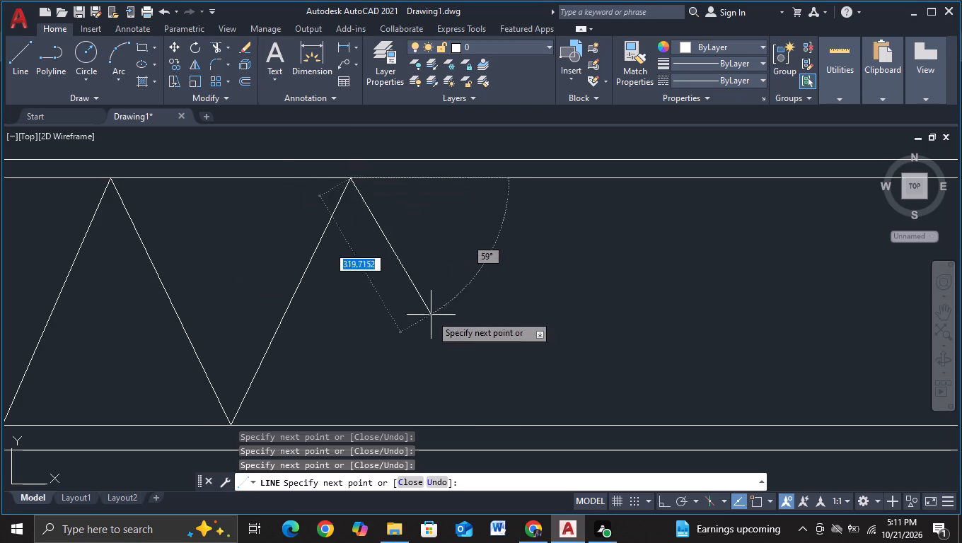
middle_drag(432, 319, 329, 246)
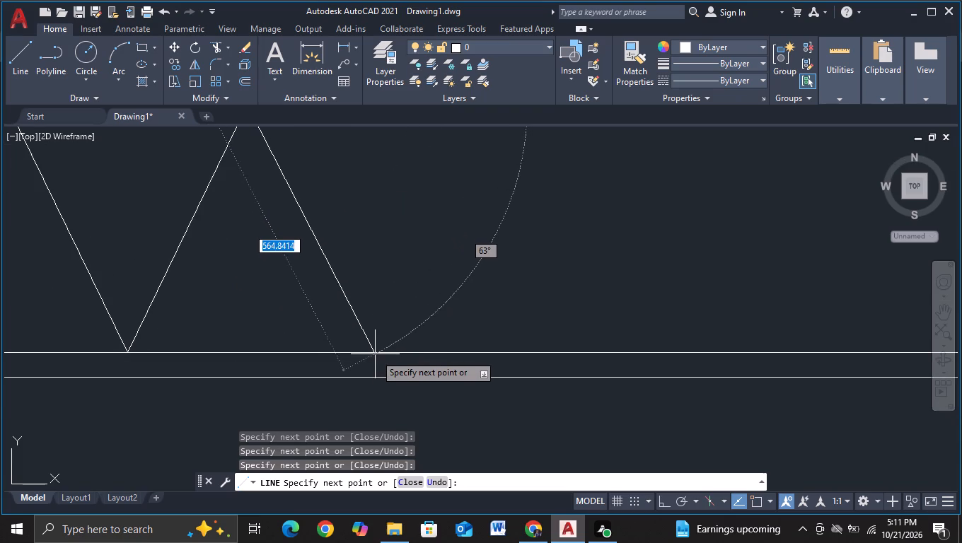
click(375, 353)
middle_drag(448, 322, 282, 375)
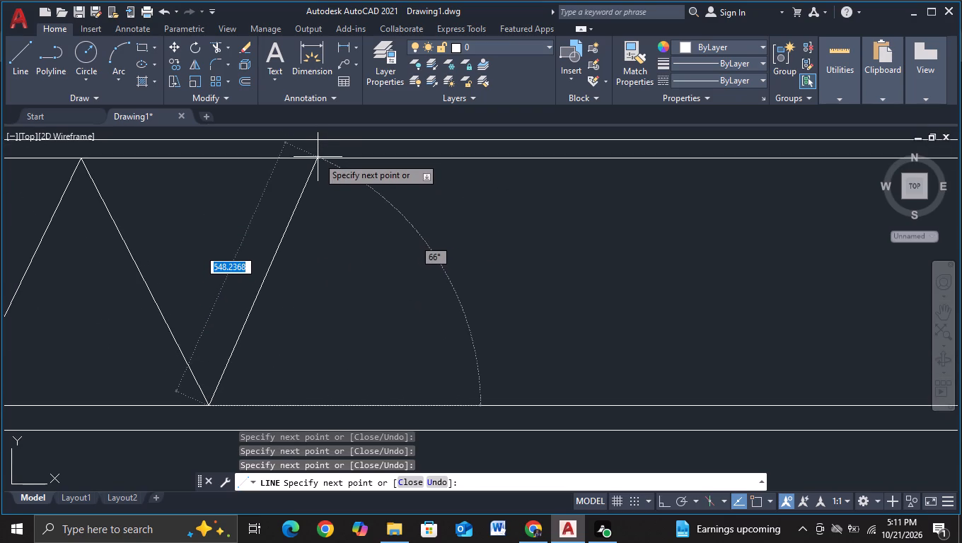
click(318, 158)
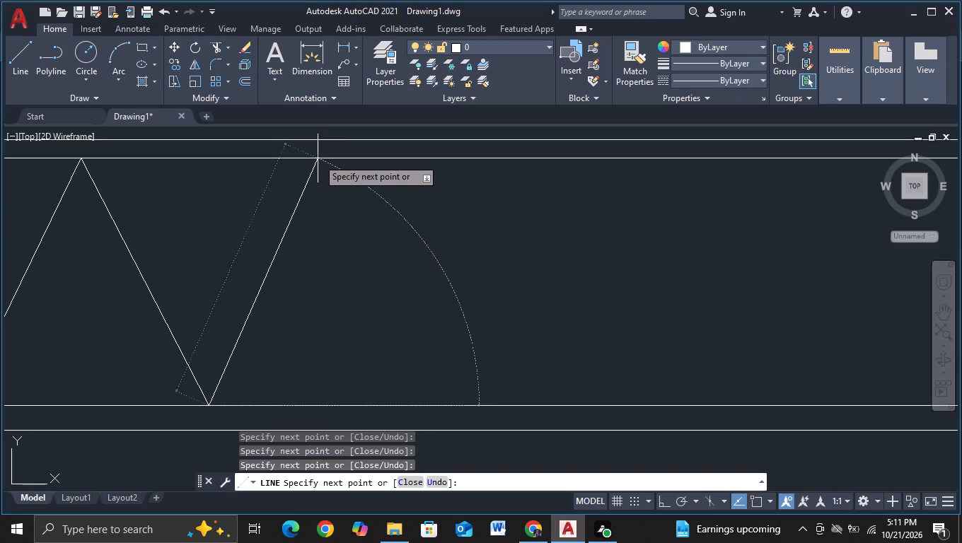
middle_drag(431, 348, 348, 291)
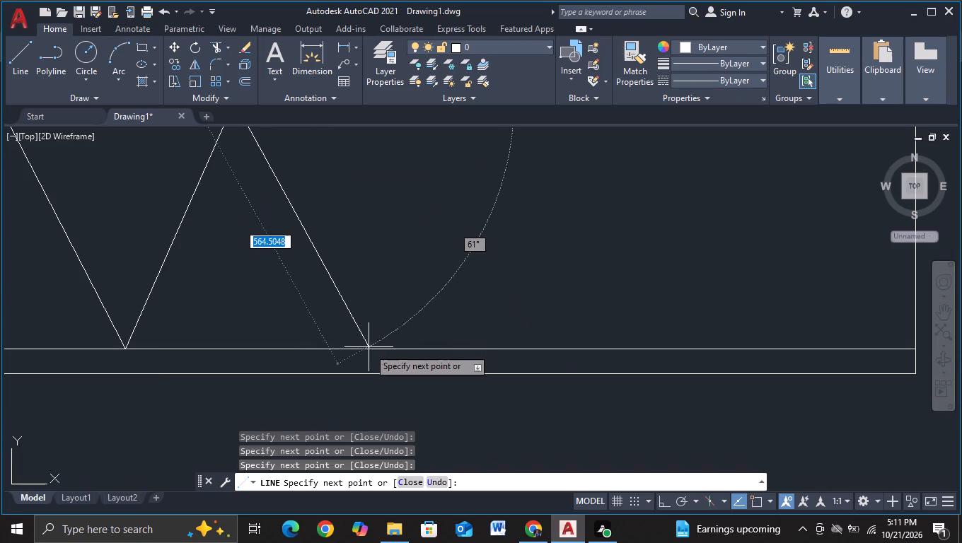
click(368, 349)
middle_drag(453, 234, 321, 332)
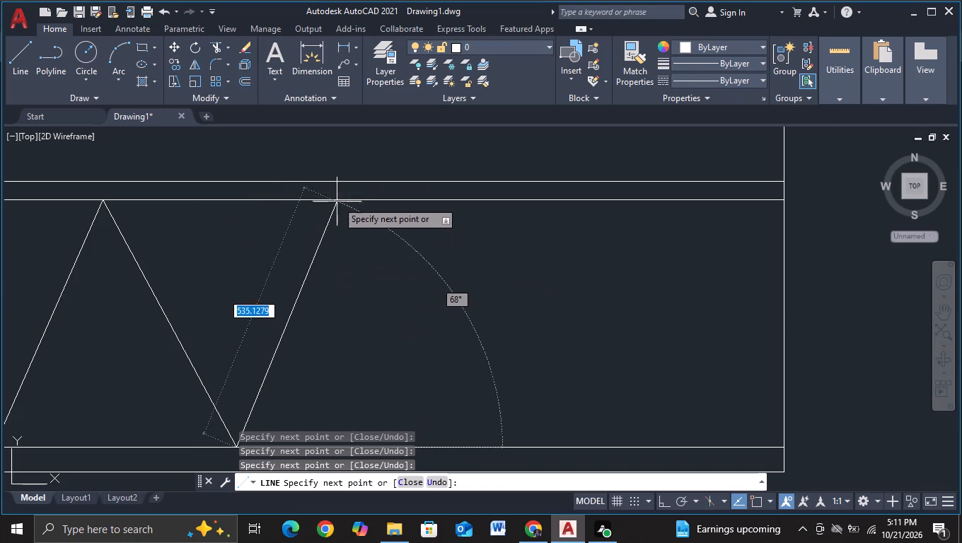
click(337, 200)
middle_drag(419, 392, 346, 315)
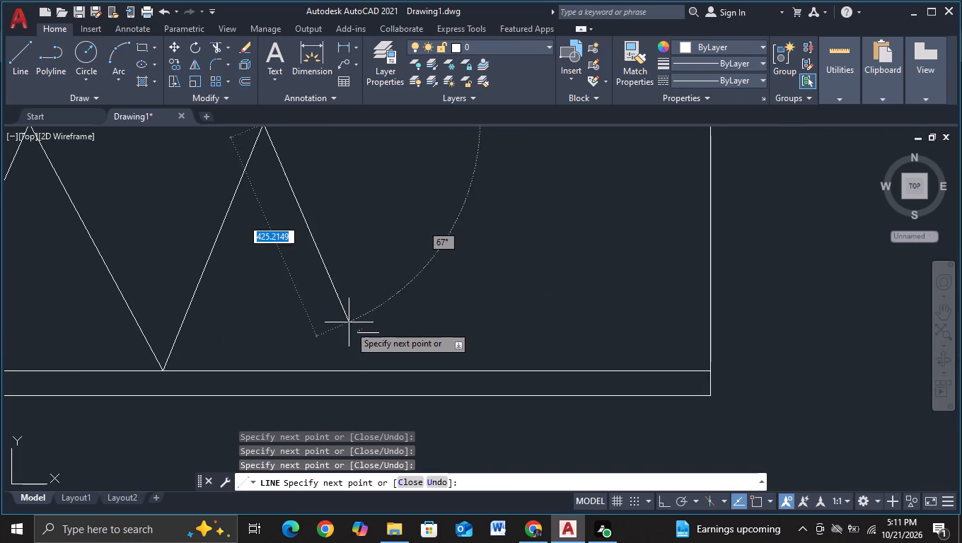
click(398, 371)
Finish the bridge zigzag with three braces, running the last about 559 units up through the inner upper right corner, slightly past the right edge.
middle_drag(455, 296, 338, 391)
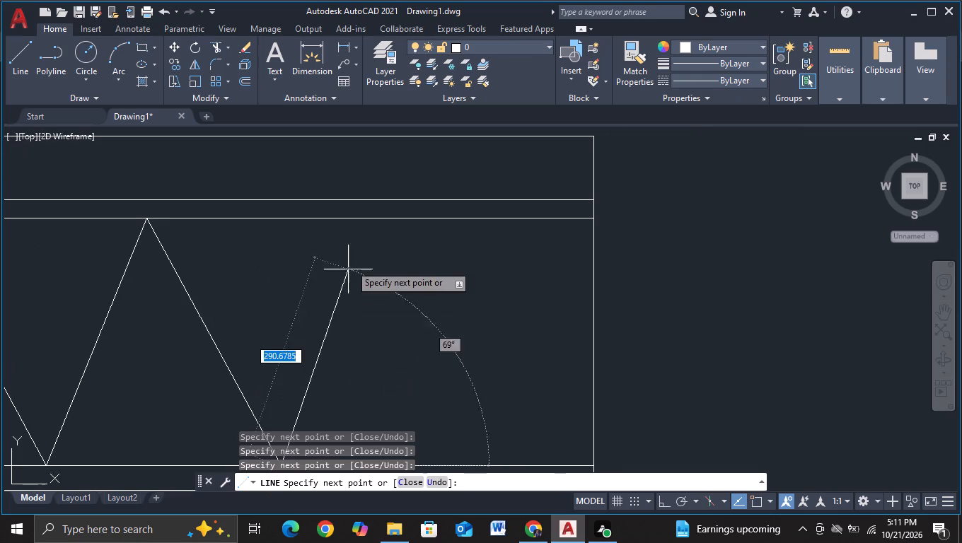
click(357, 218)
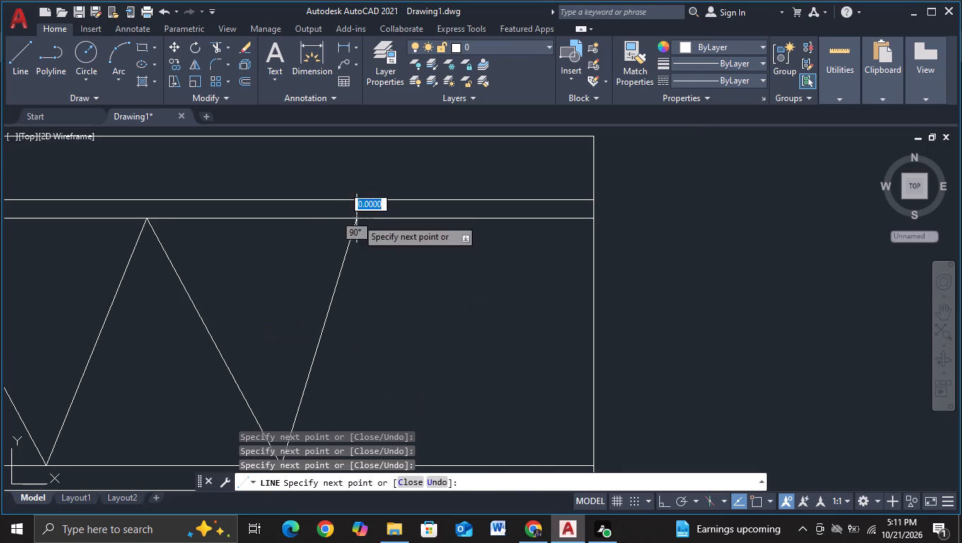
middle_drag(449, 358, 334, 250)
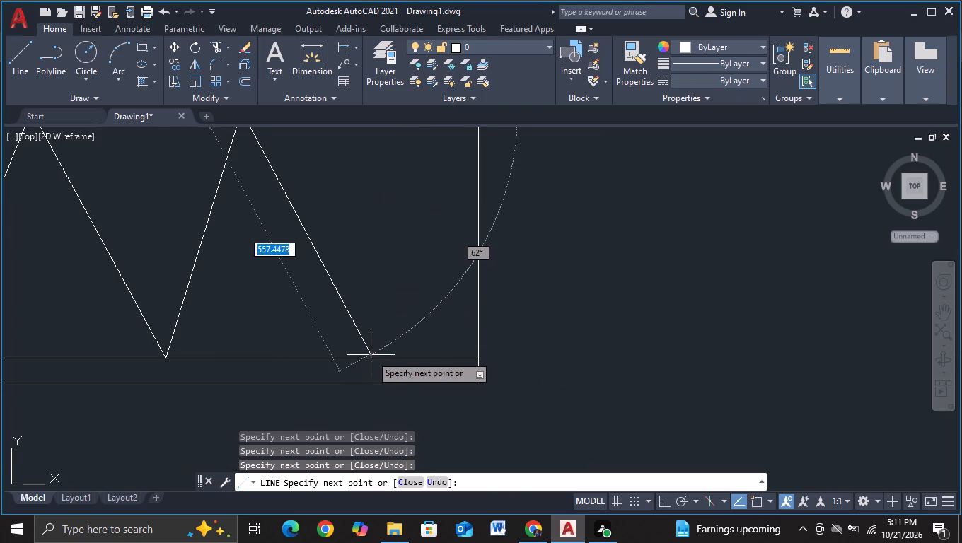
click(373, 358)
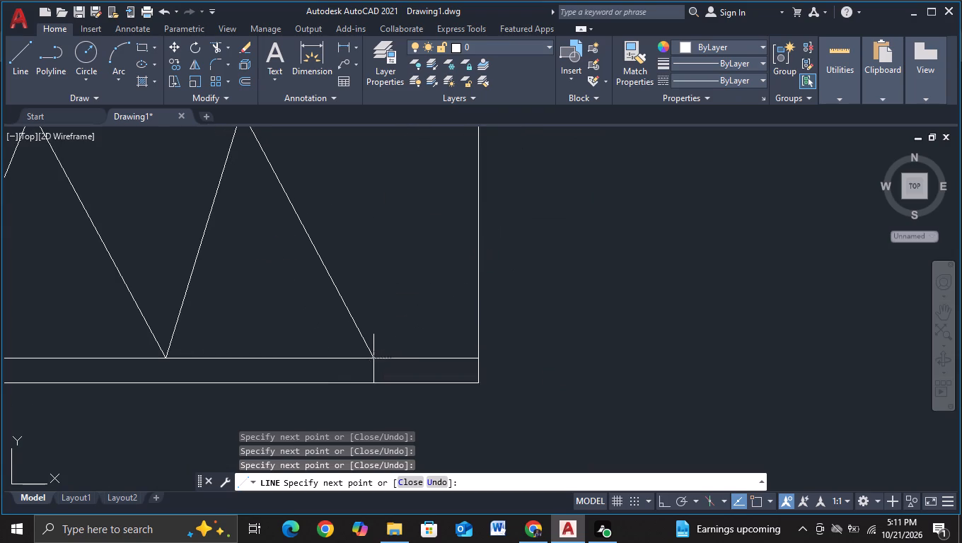
middle_drag(427, 242, 391, 370)
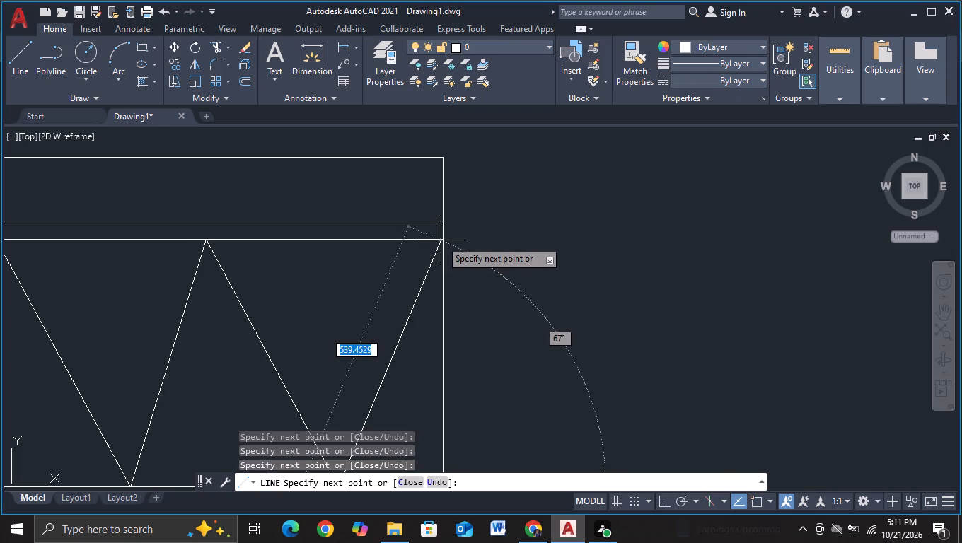
scroll(441, 240, up, 2)
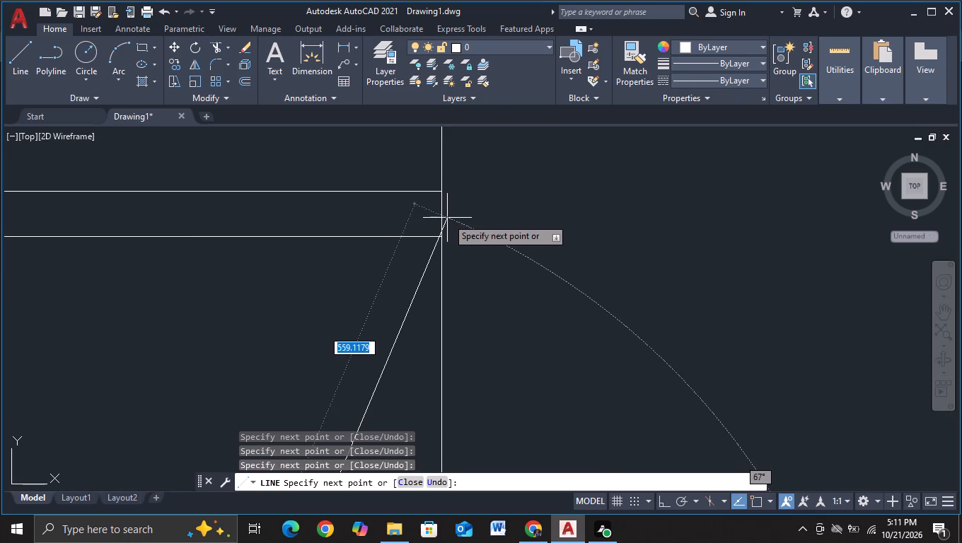
click(451, 214)
key(Escape)
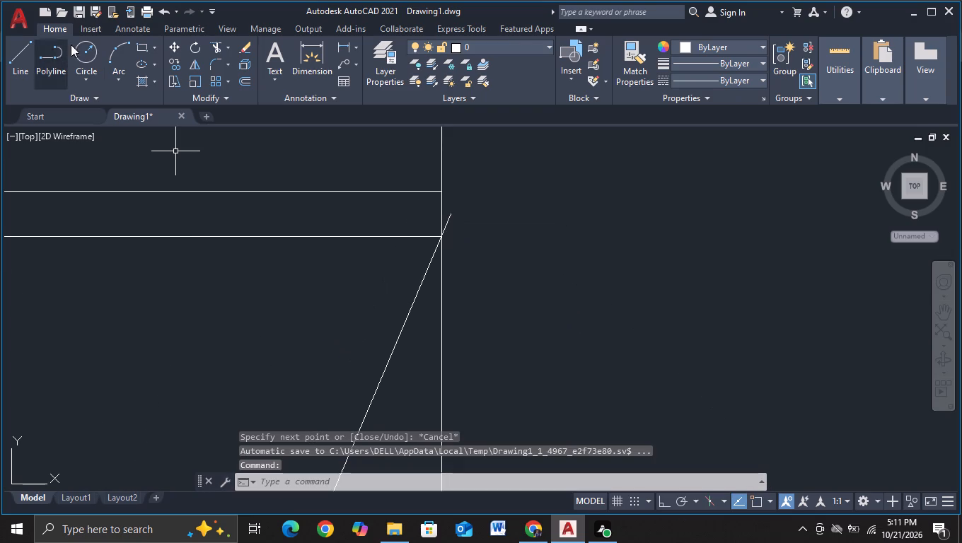
Trim the overhanging tip of the last zigzag brace where it passes the bridge's right edge.
click(208, 42)
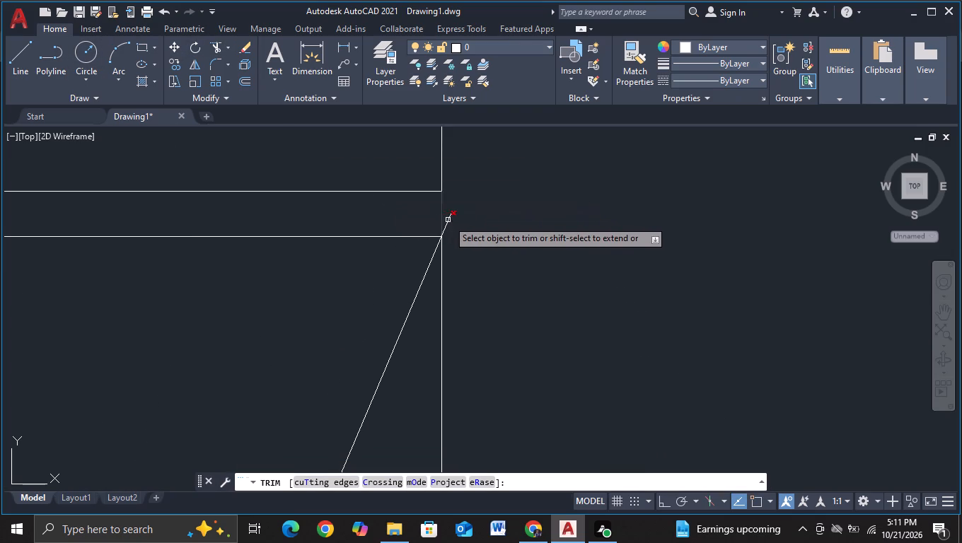
click(448, 220)
scroll(469, 249, down, 5)
middle_drag(517, 322, 630, 208)
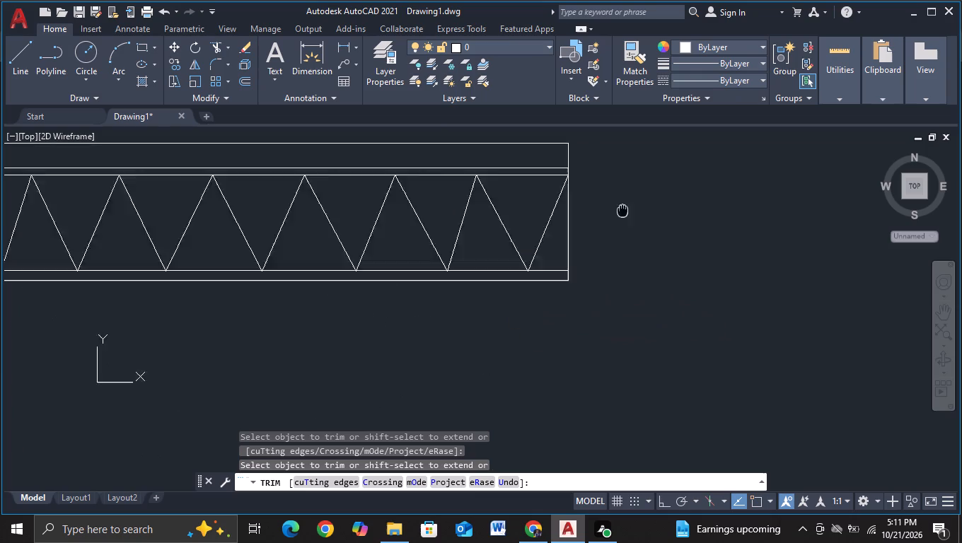
middle_drag(405, 423, 719, 387)
scroll(379, 326, down, 2)
middle_drag(371, 335, 504, 329)
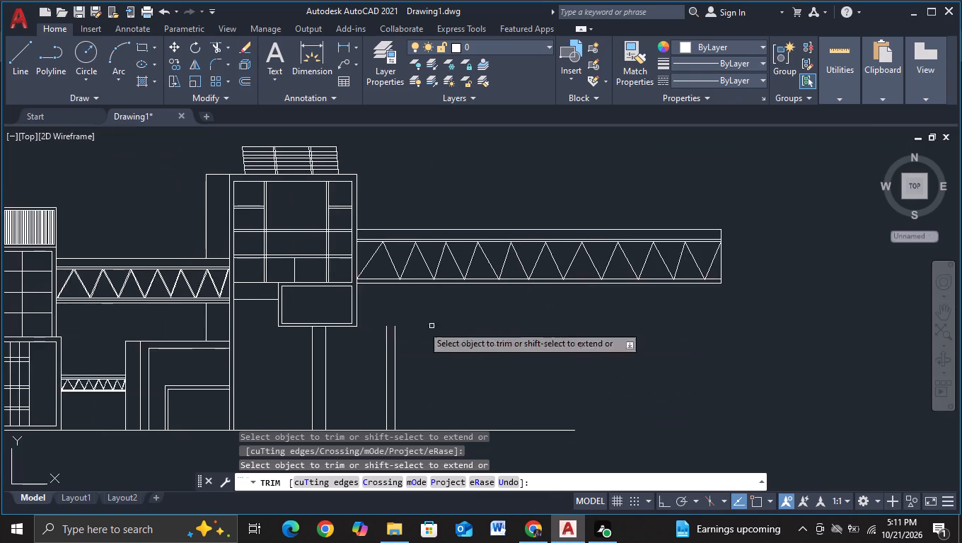
scroll(387, 315, up, 1)
middle_drag(386, 312, 401, 363)
key(Escape)
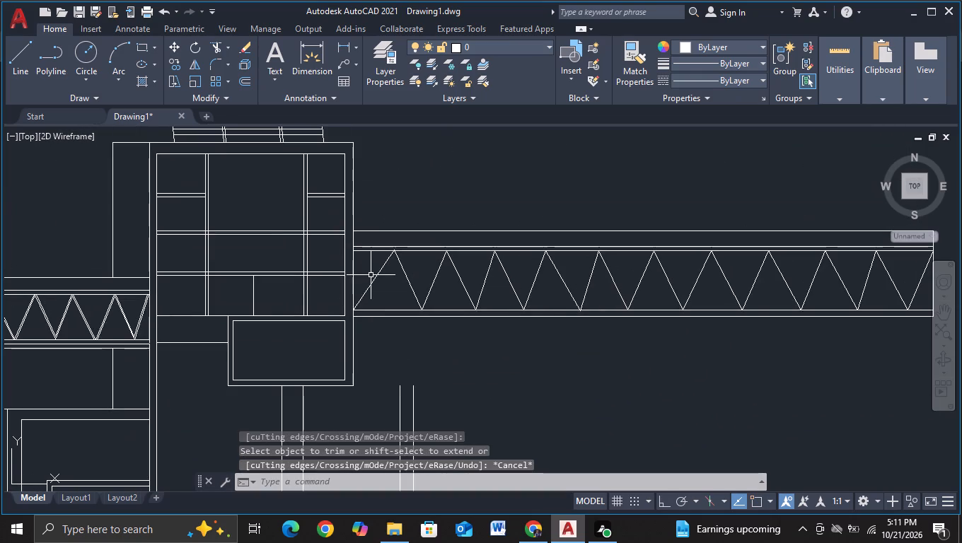
Offset the bridge's first zigzag brace, next to the gridded frame, by 10 units to make it a double line.
click(373, 277)
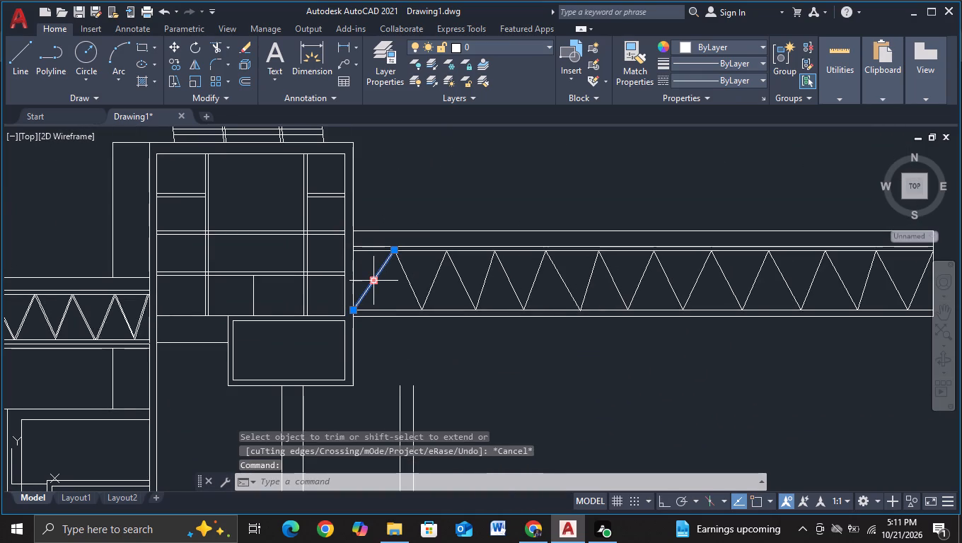
key(o)
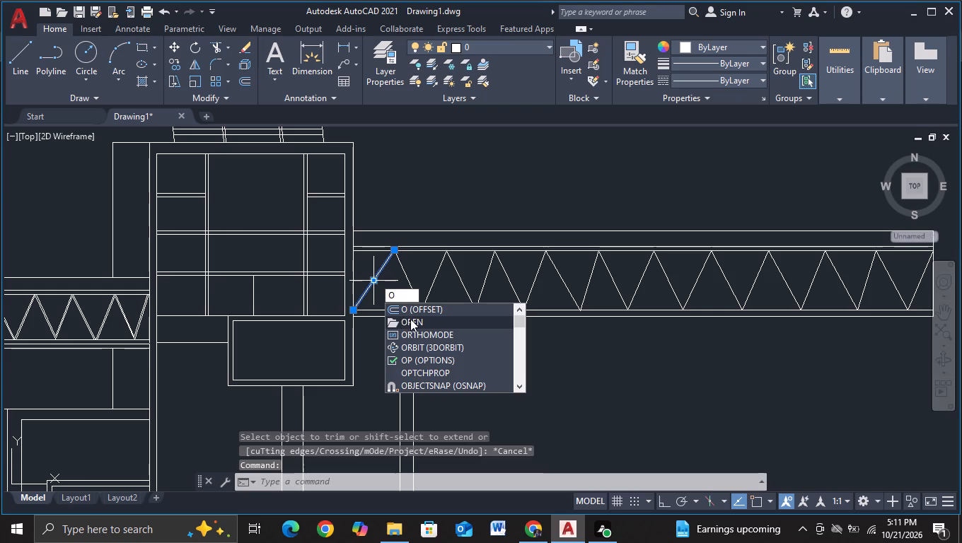
click(411, 305)
scroll(399, 296, up, 3)
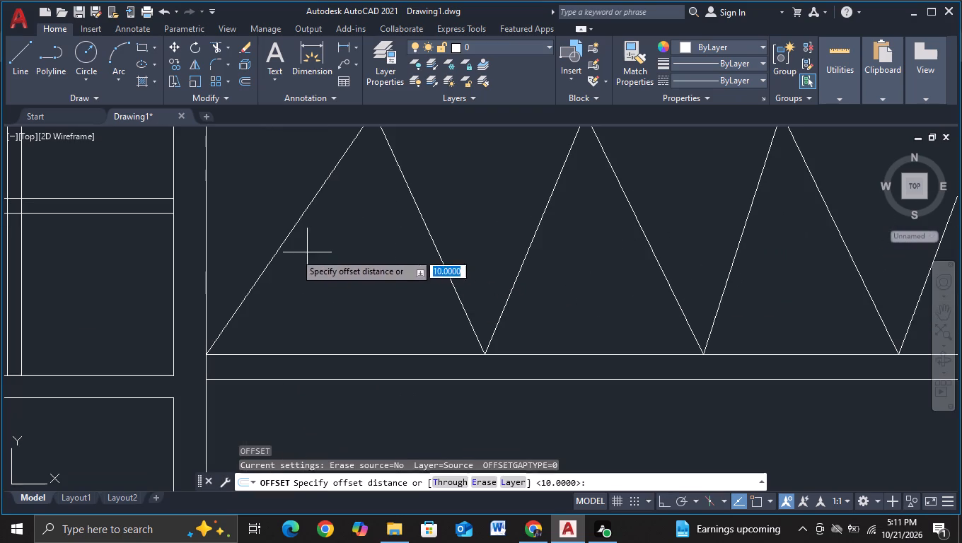
click(207, 353)
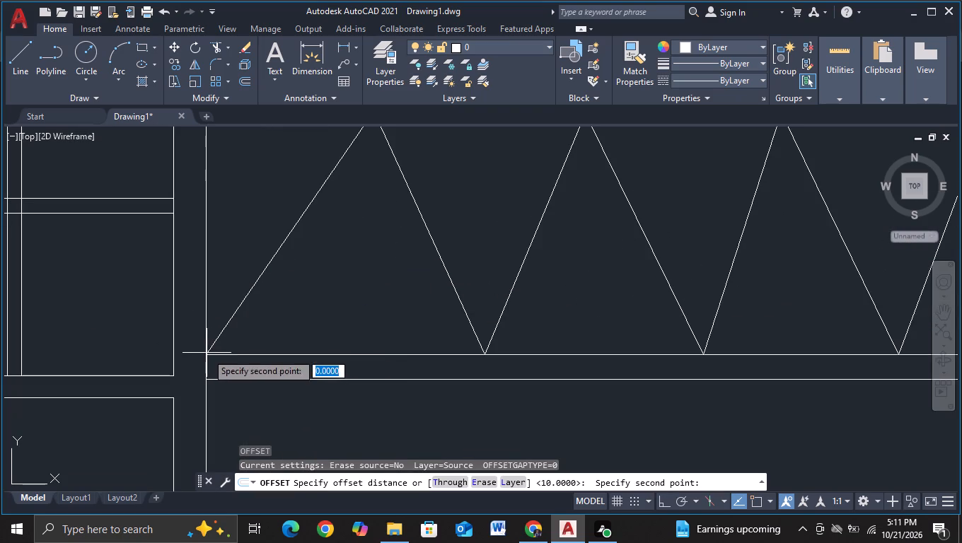
middle_drag(312, 245, 243, 396)
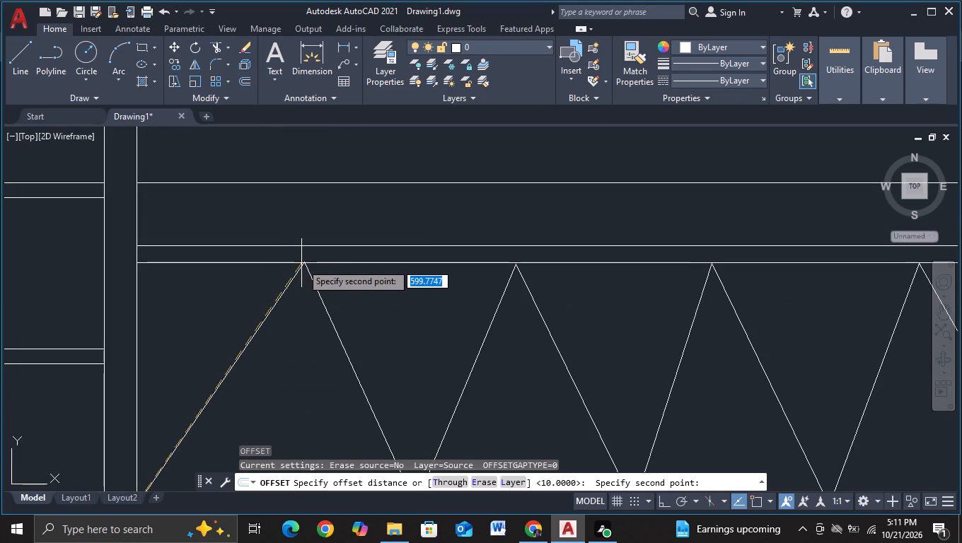
click(304, 262)
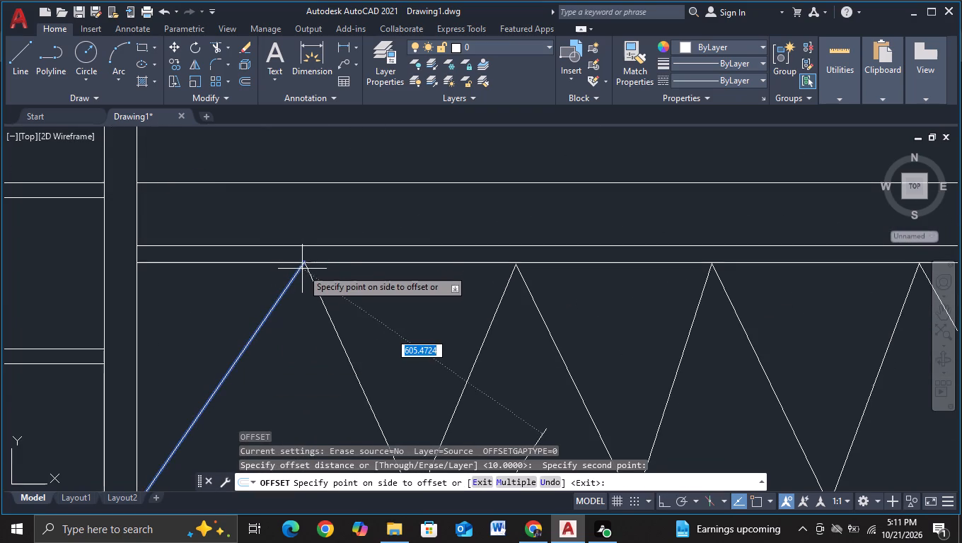
click(294, 277)
click(292, 280)
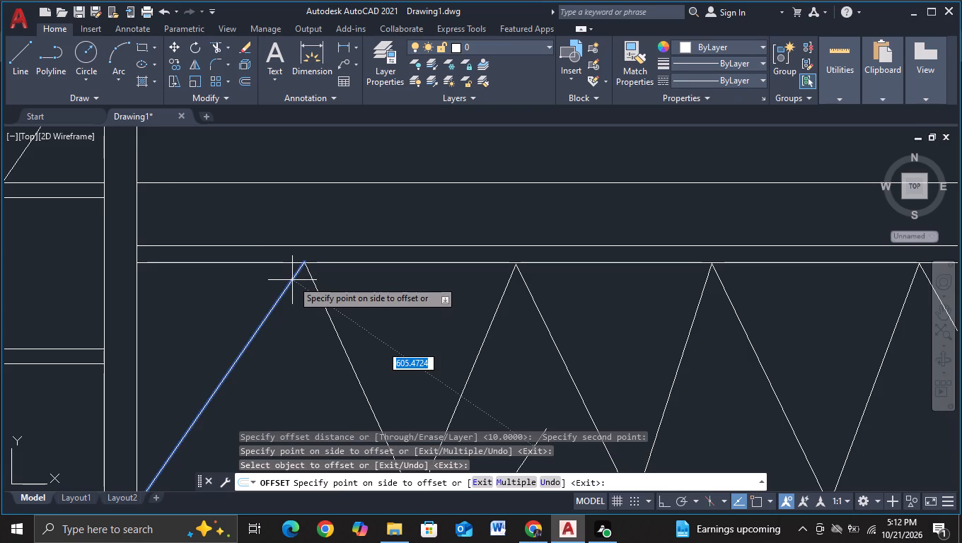
key(BackSpace)
key(BackSpace)
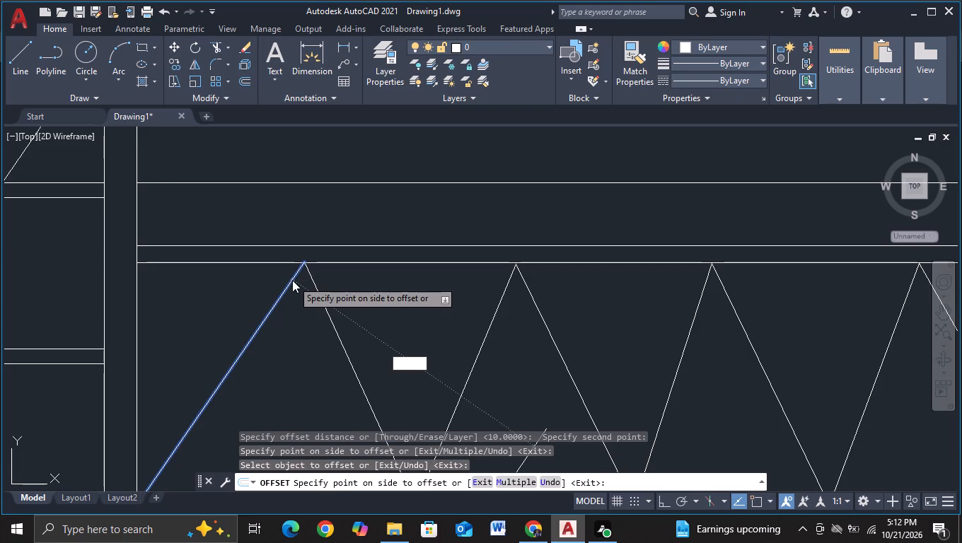
text(10)
key(Return)
Offset the bridge's second zigzag brace by 10 units.
scroll(292, 280, down, 2)
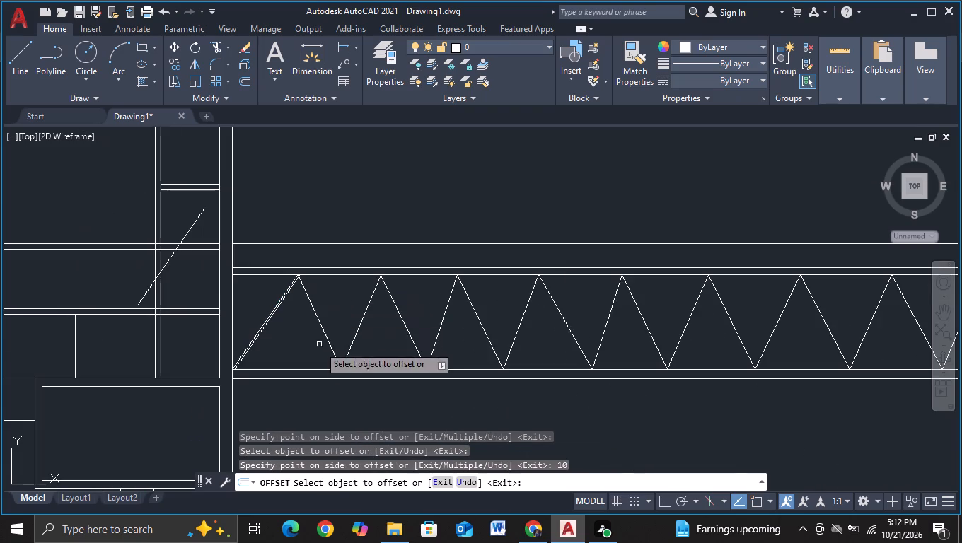
middle_drag(319, 348, 242, 317)
click(250, 310)
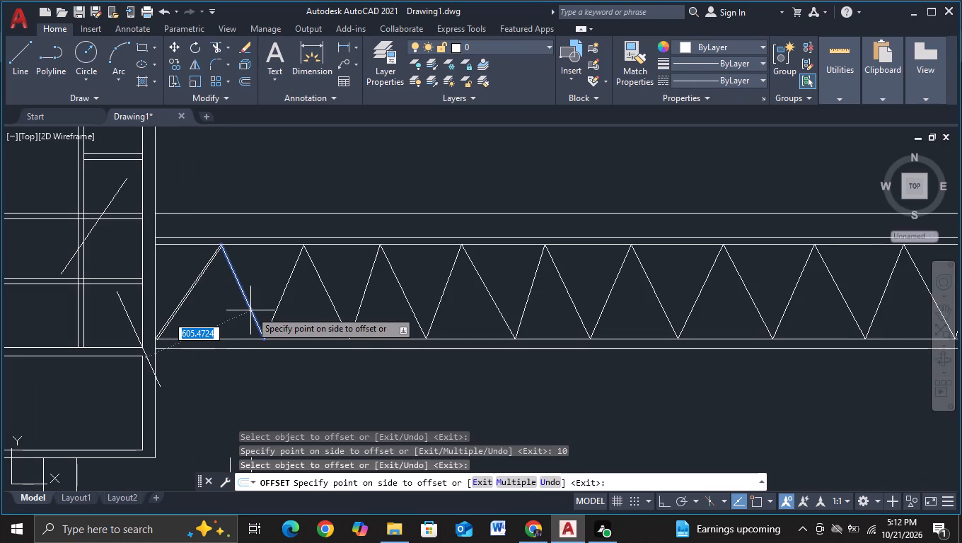
key(BackSpace)
text(10)
key(Return)
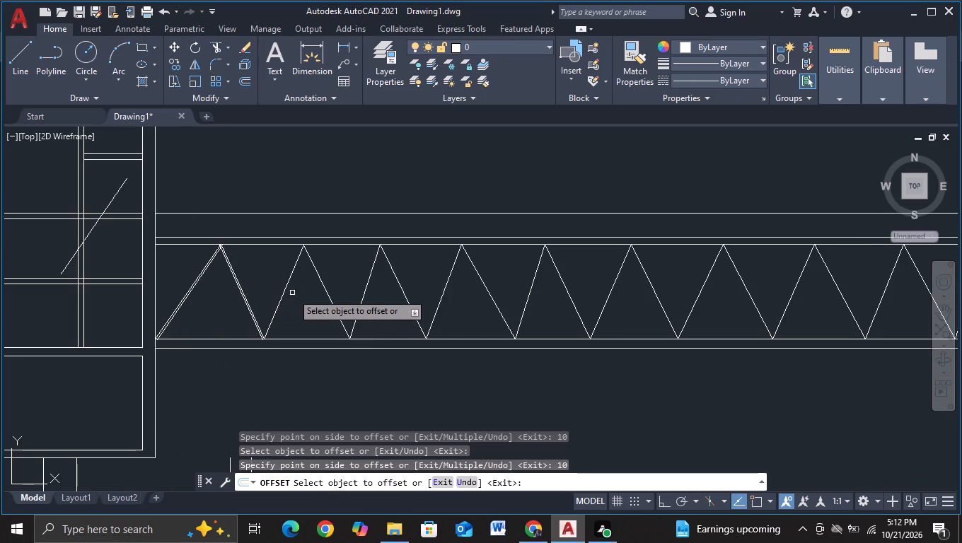
Erase the stray diagonal line lying across the raised gridded frame.
click(91, 230)
key(Delete)
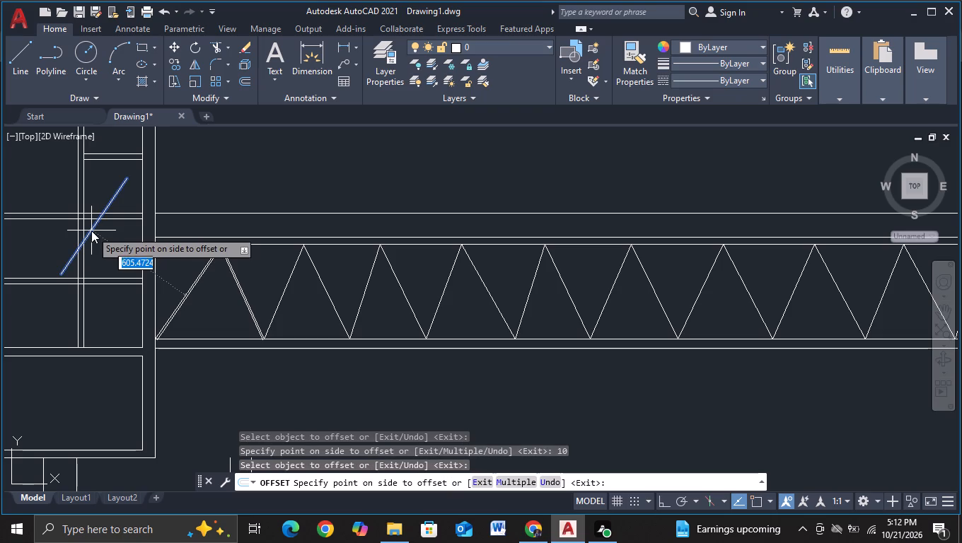
key(Escape)
key(Escape)
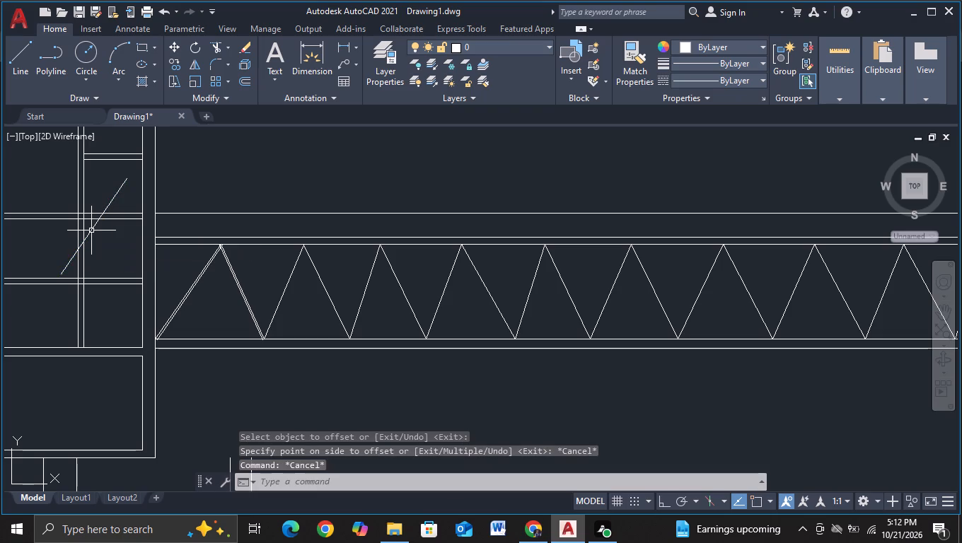
click(91, 230)
key(Delete)
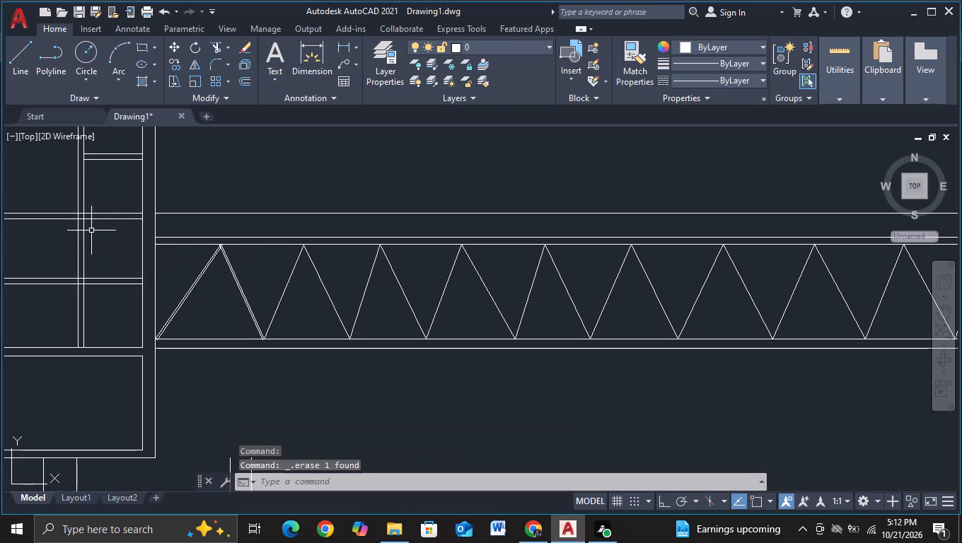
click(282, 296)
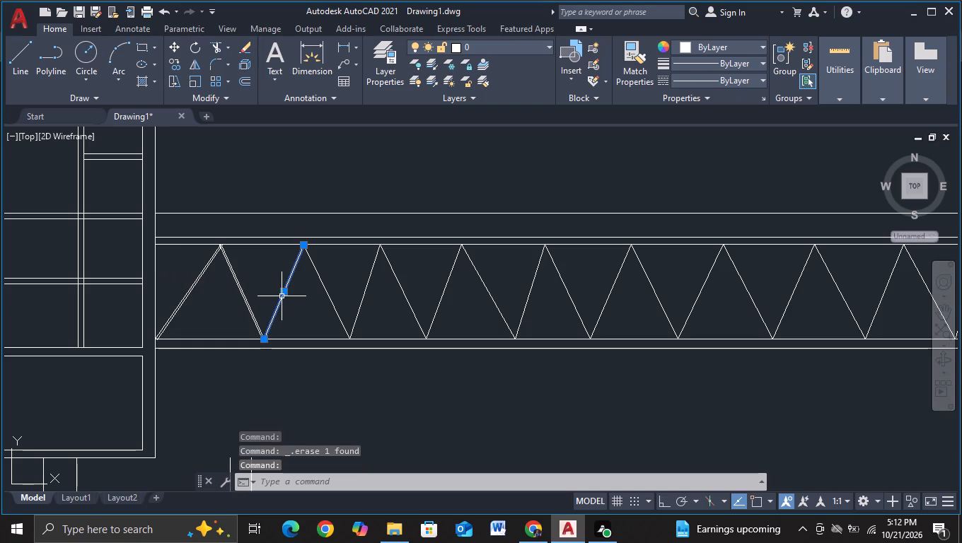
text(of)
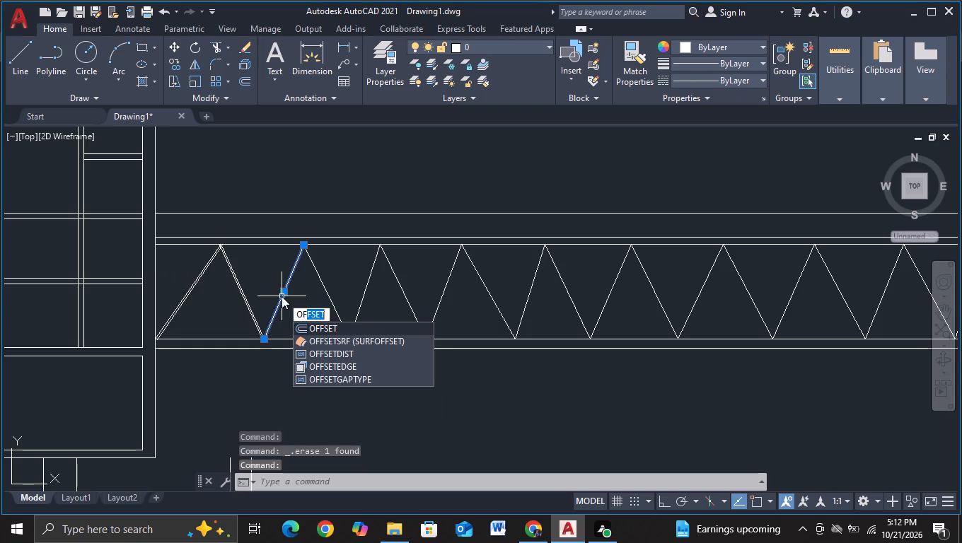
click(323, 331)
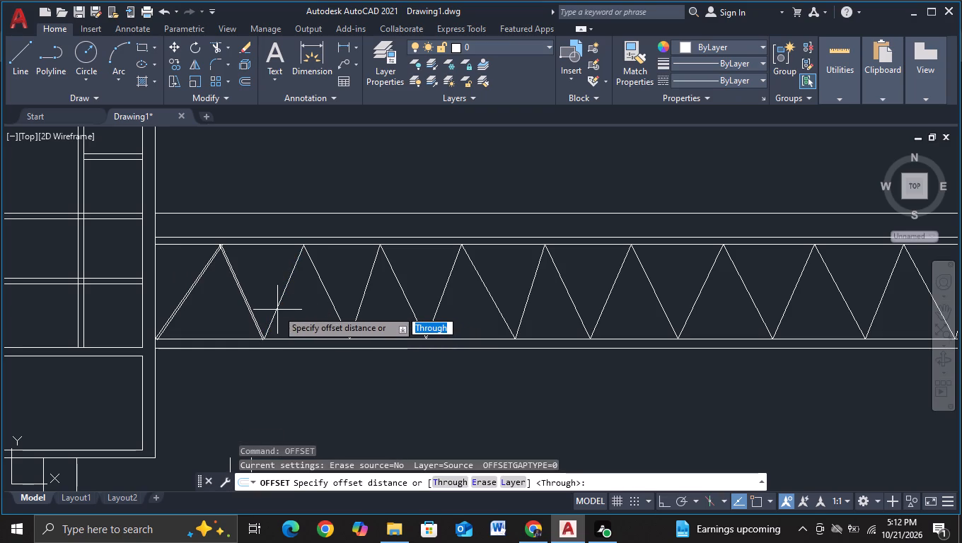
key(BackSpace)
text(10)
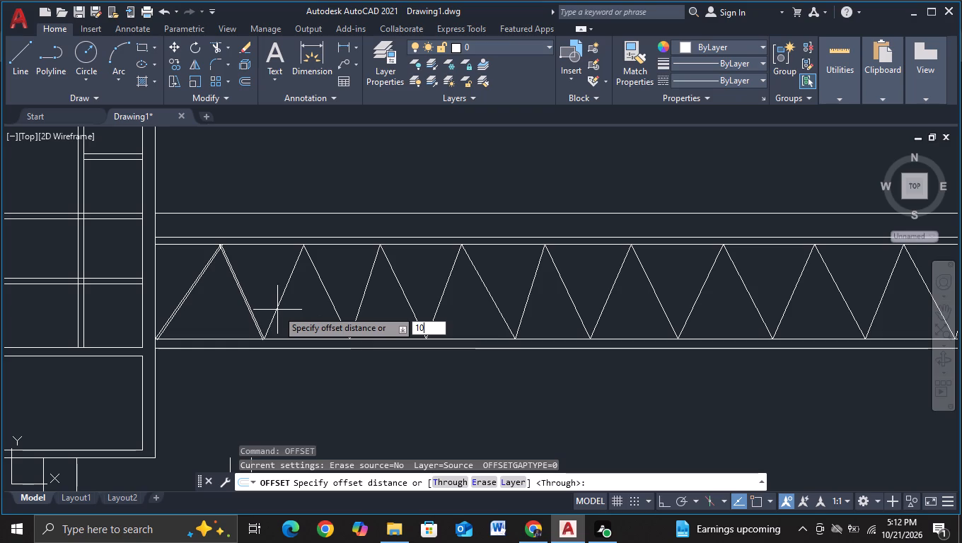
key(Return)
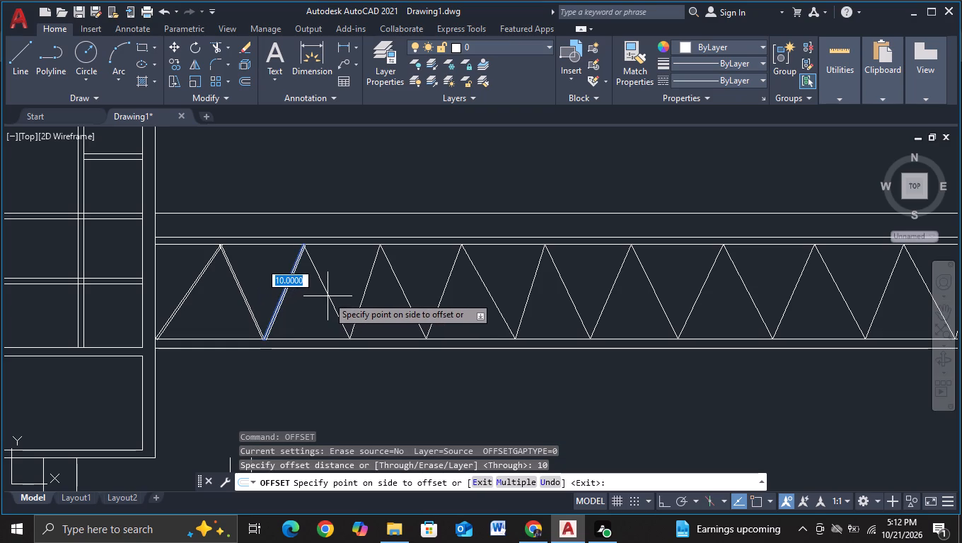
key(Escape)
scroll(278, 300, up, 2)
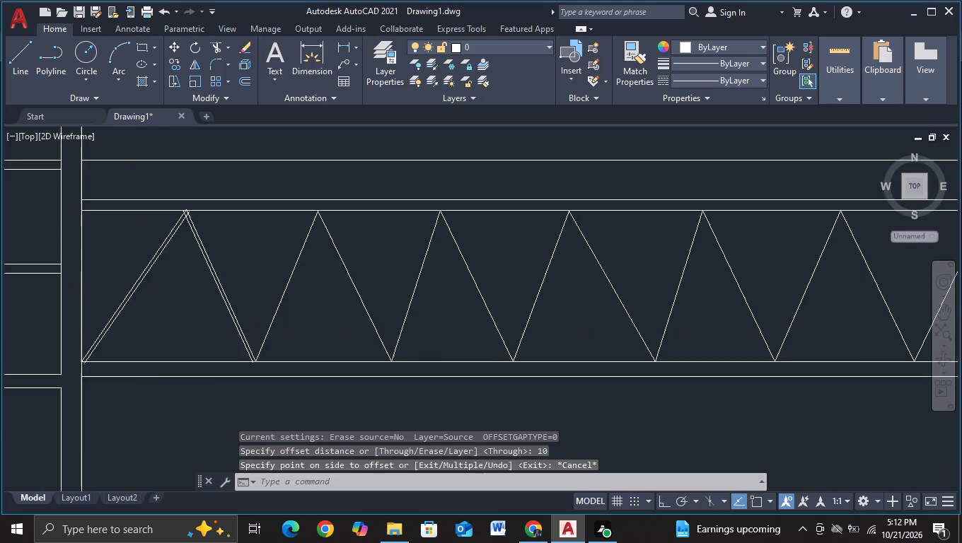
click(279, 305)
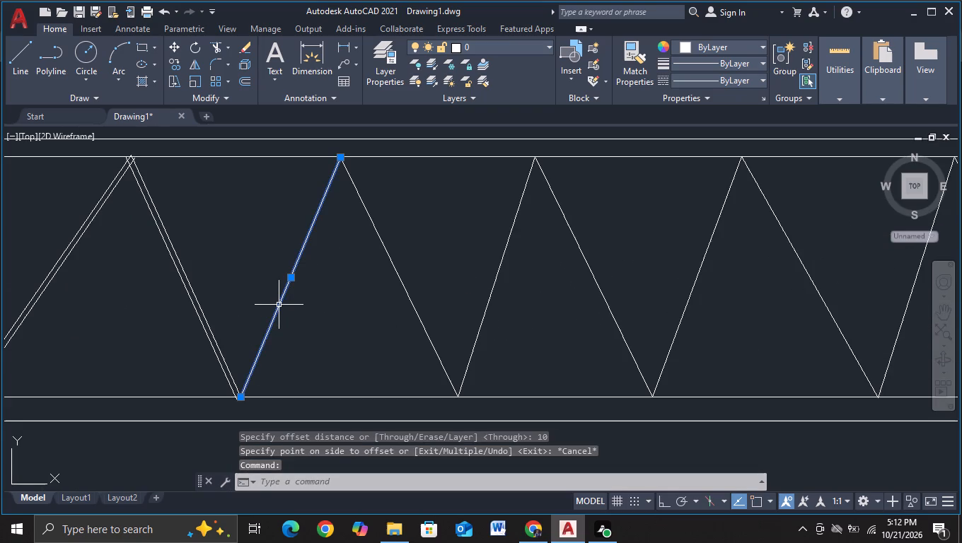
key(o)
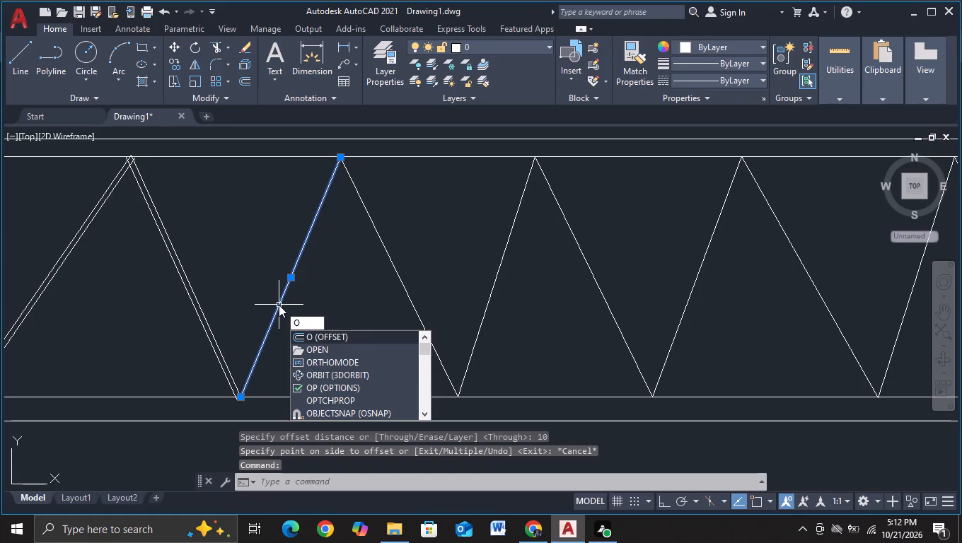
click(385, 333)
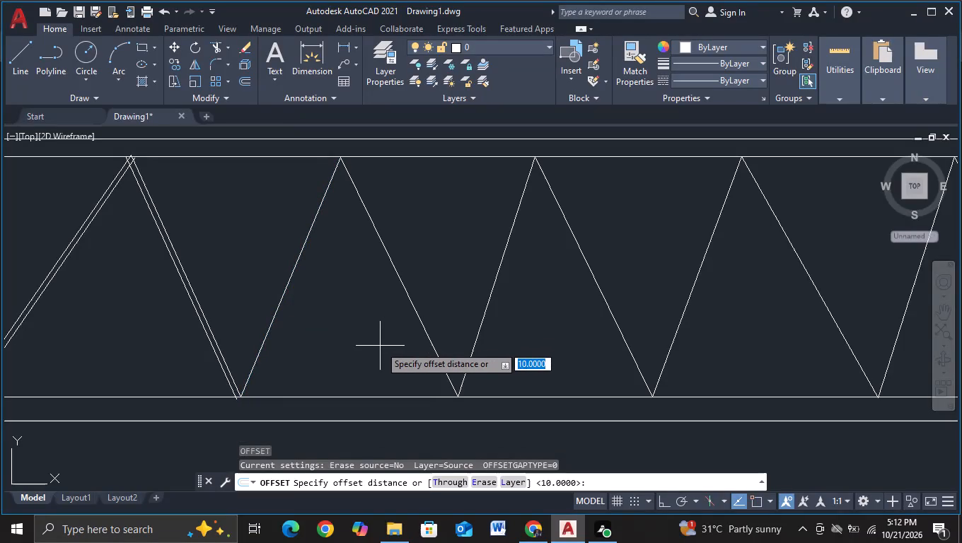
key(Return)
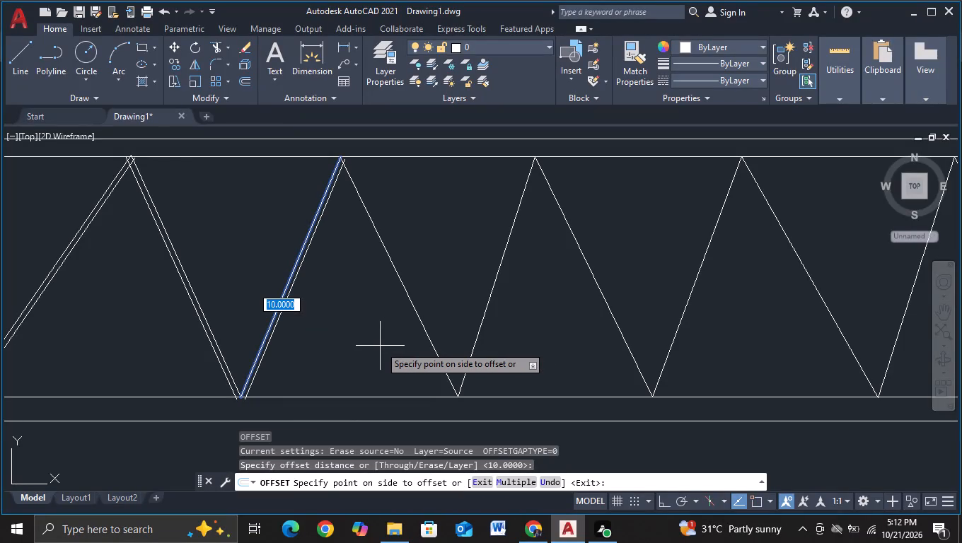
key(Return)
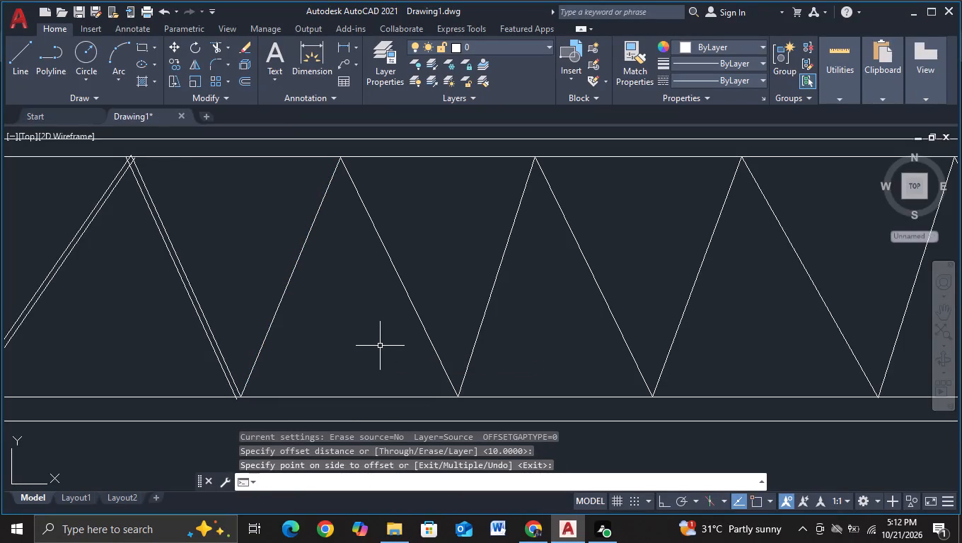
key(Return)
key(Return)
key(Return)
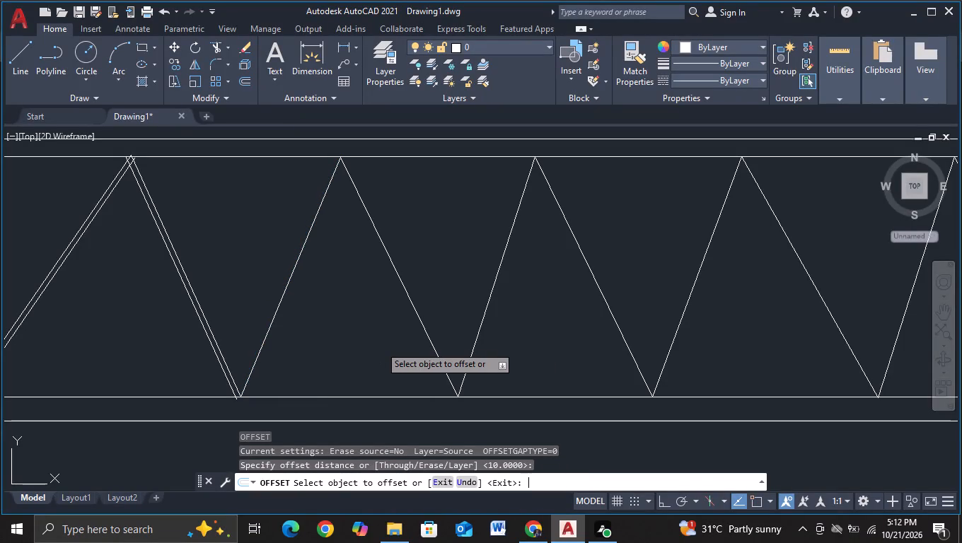
Offset the bridge's third zigzag brace by 10 units.
key(Return)
drag(268, 285, 537, 279)
scroll(537, 279, down, 2)
middle_drag(537, 279, 166, 341)
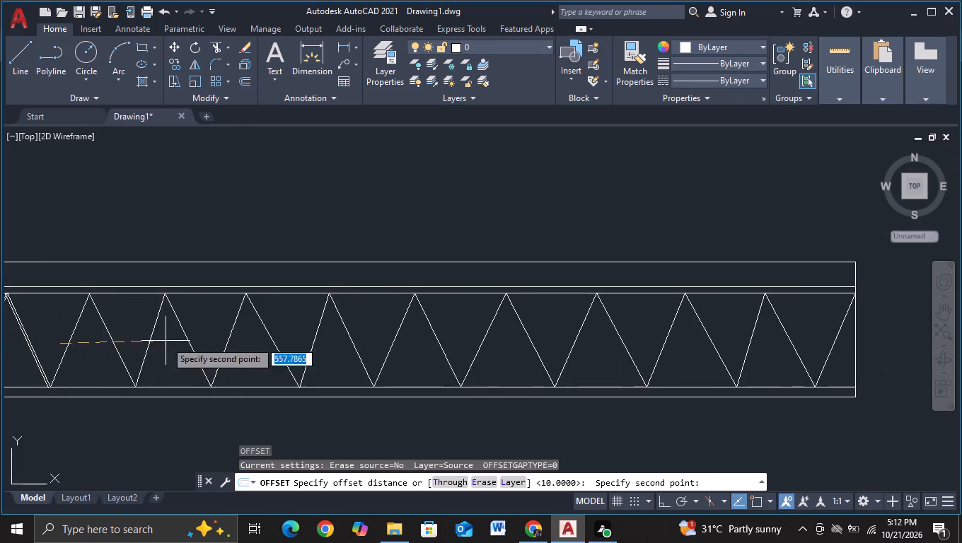
click(838, 344)
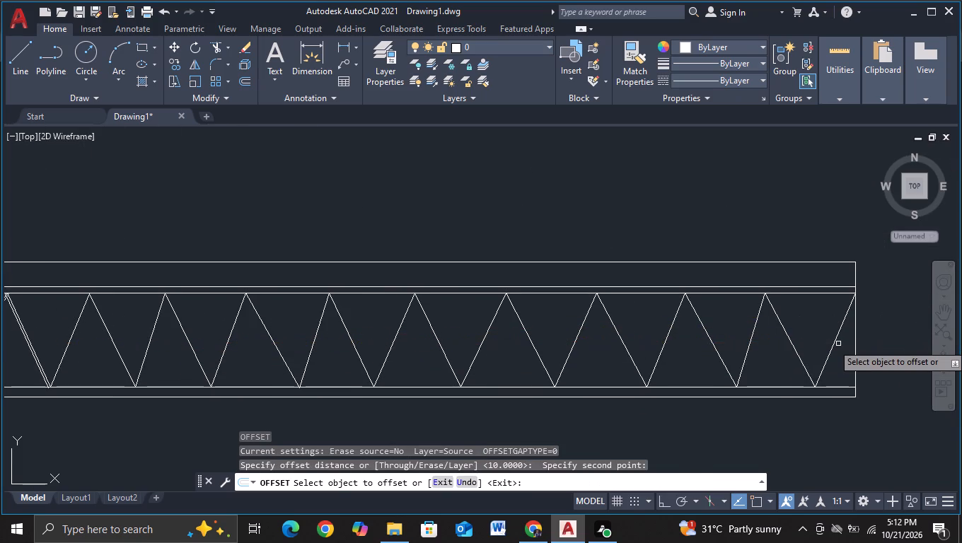
click(67, 346)
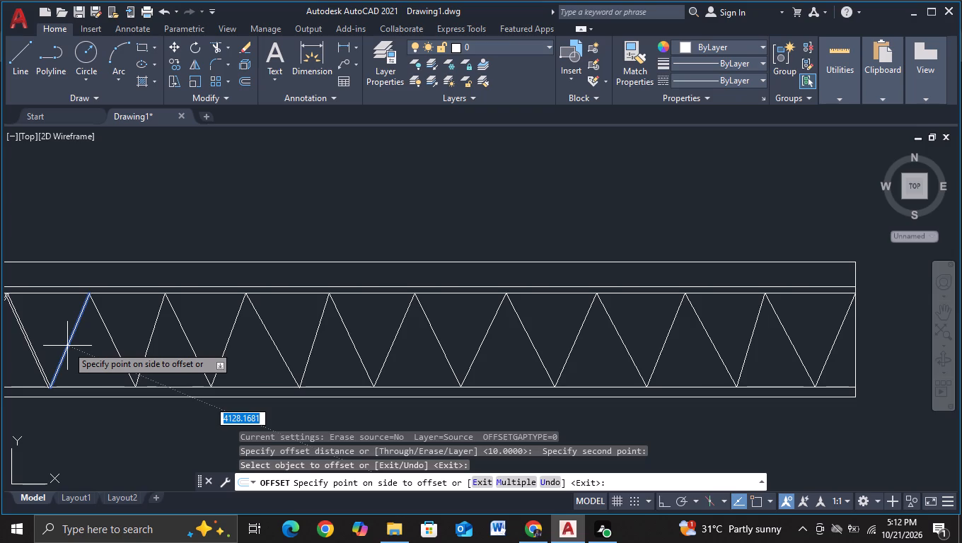
key(BackSpace)
text(10)
key(Return)
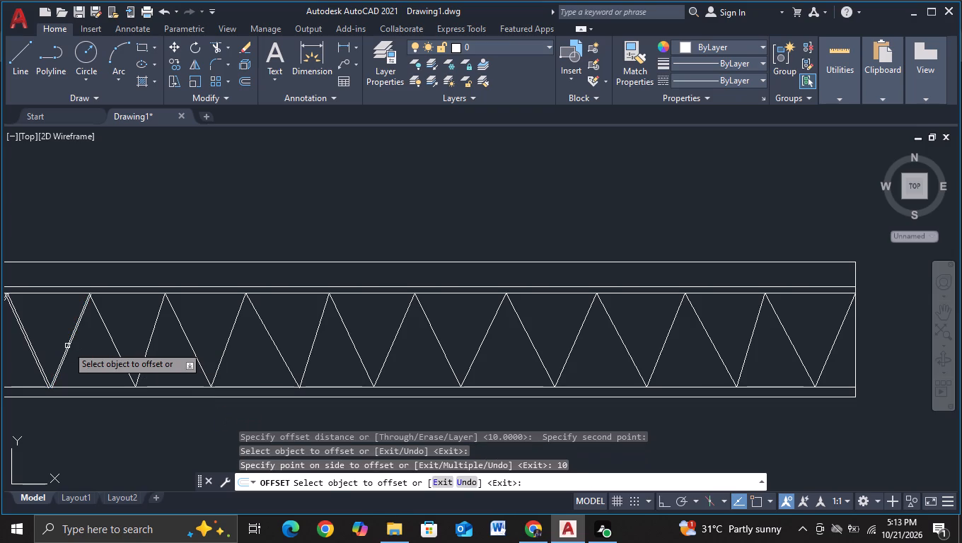
Offset the bridge's fourth, fifth and sixth zigzag braces by 10 units each to make them double lines.
click(117, 346)
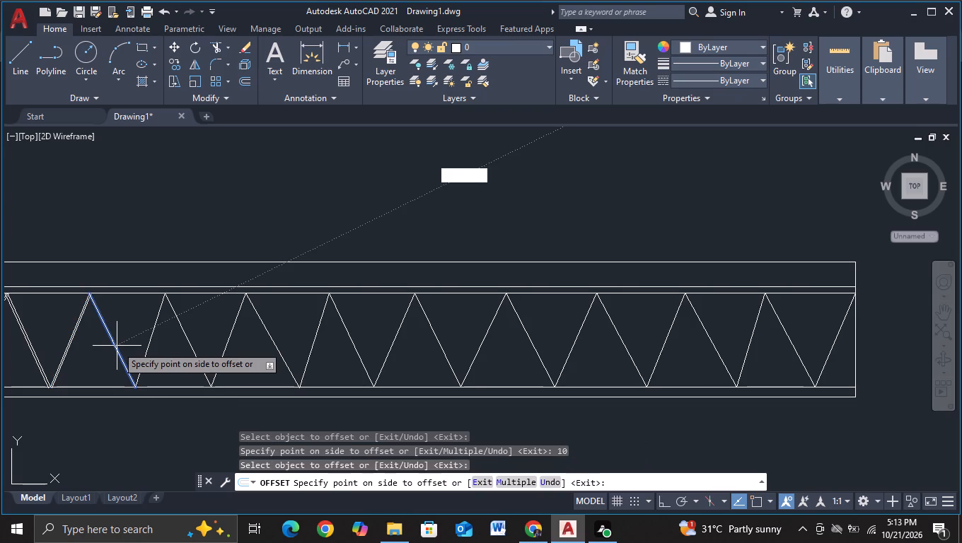
key(BackSpace)
text(10)
key(Return)
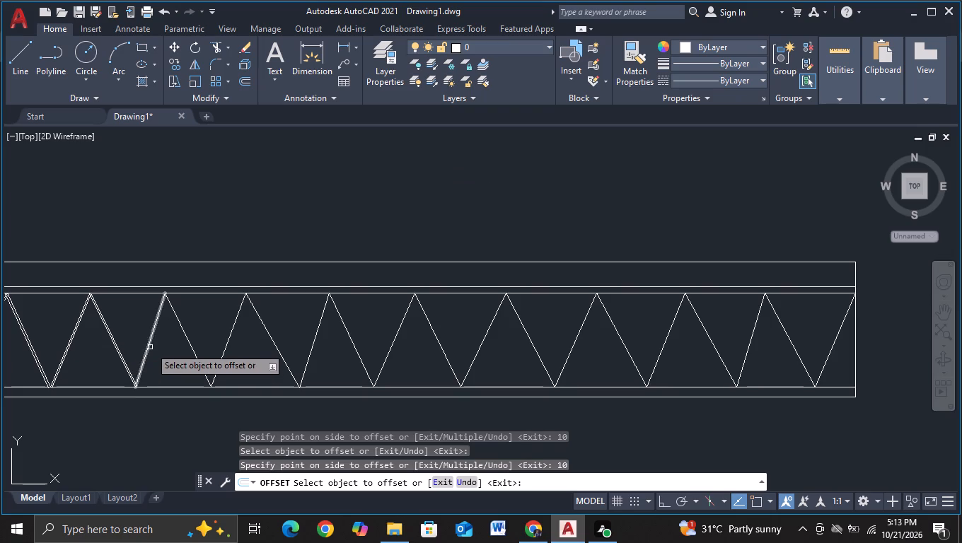
click(148, 345)
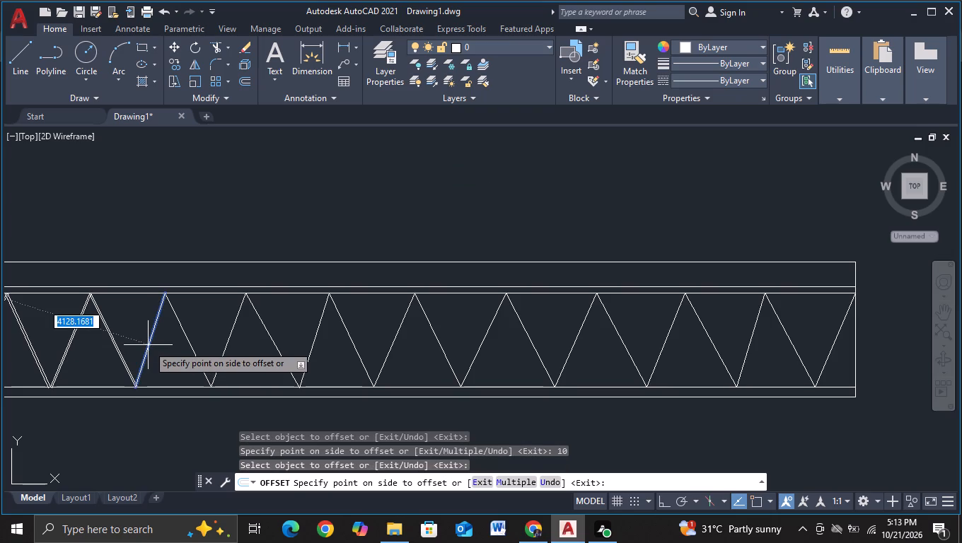
key(BackSpace)
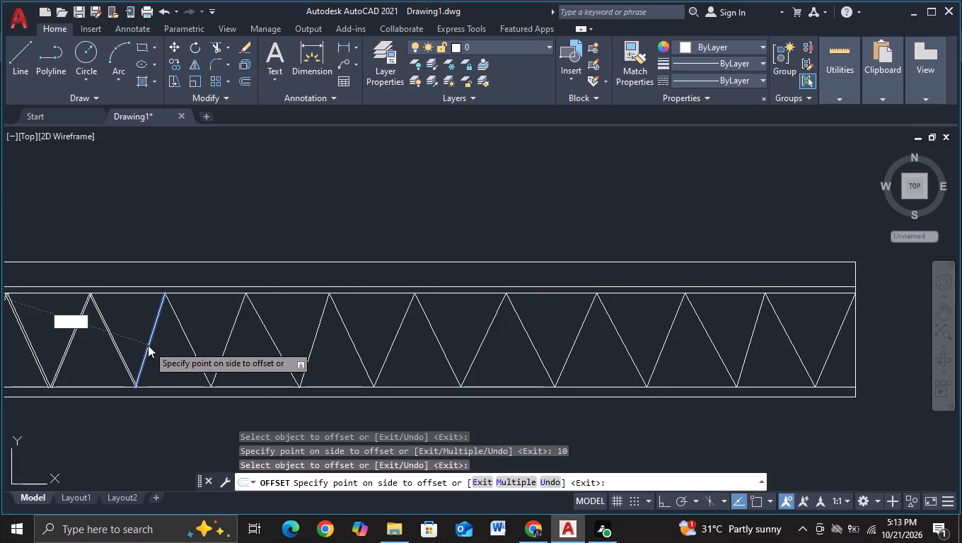
text(10)
key(Return)
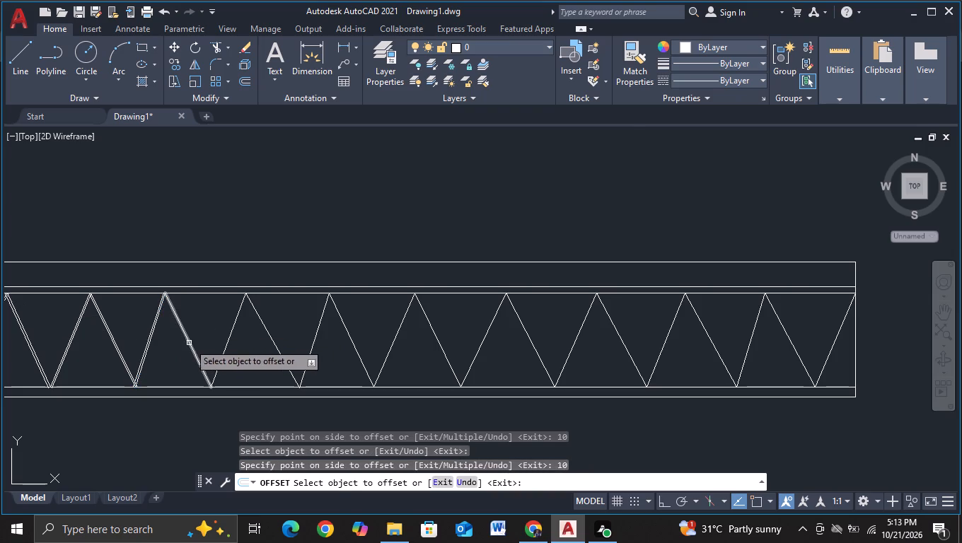
click(189, 343)
key(BackSpace)
text(10)
key(Return)
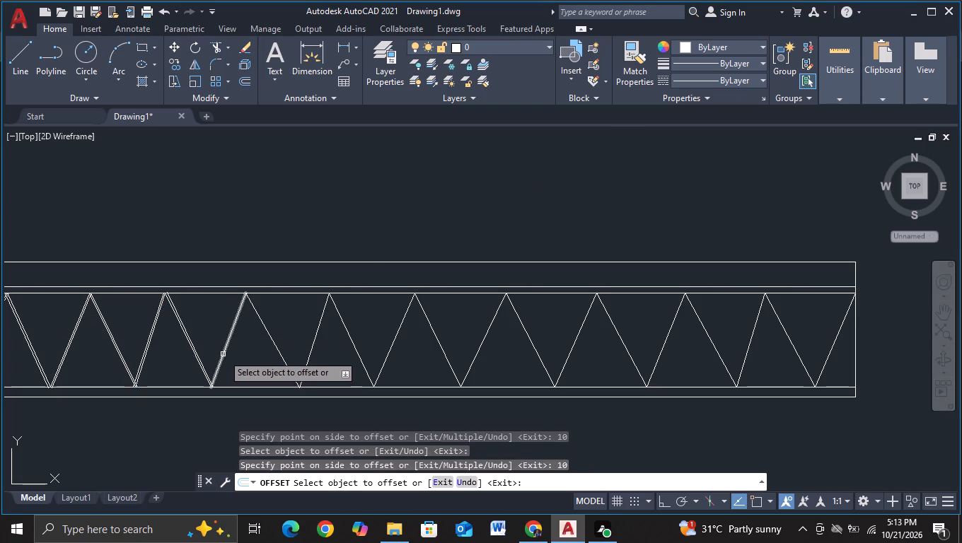
Offset the bridge's seventh, eighth and ninth zigzag braces by 10 units each.
click(223, 354)
key(BackSpace)
text(10)
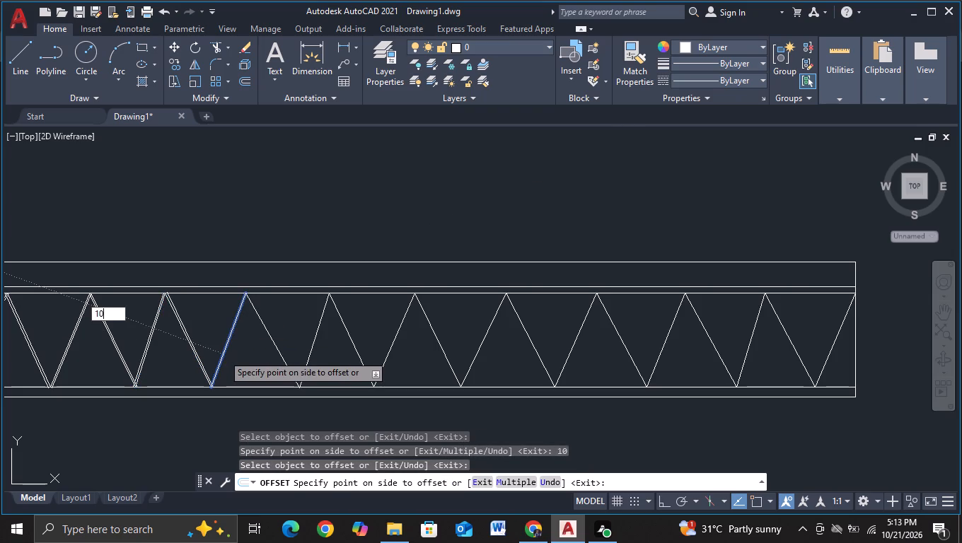
key(Return)
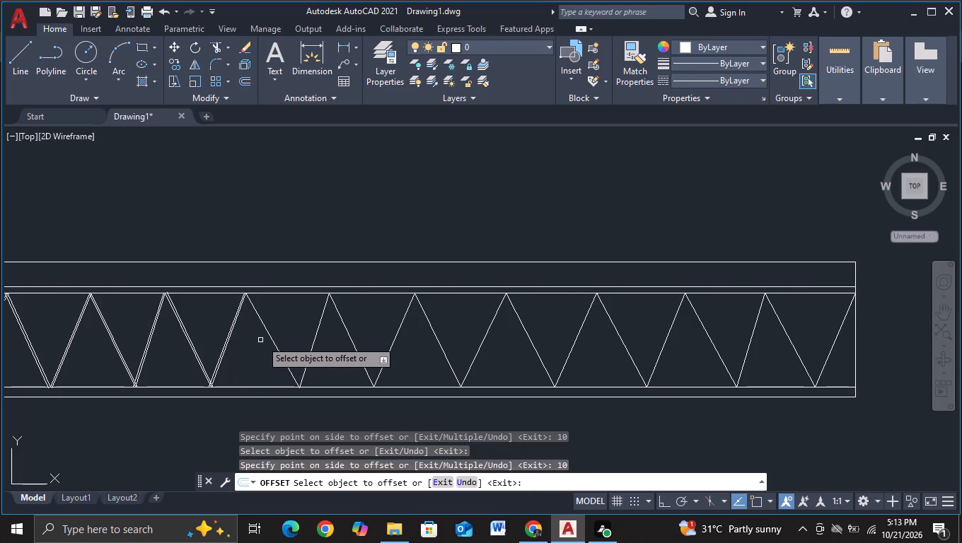
click(267, 336)
key(BackSpace)
text(10)
key(Return)
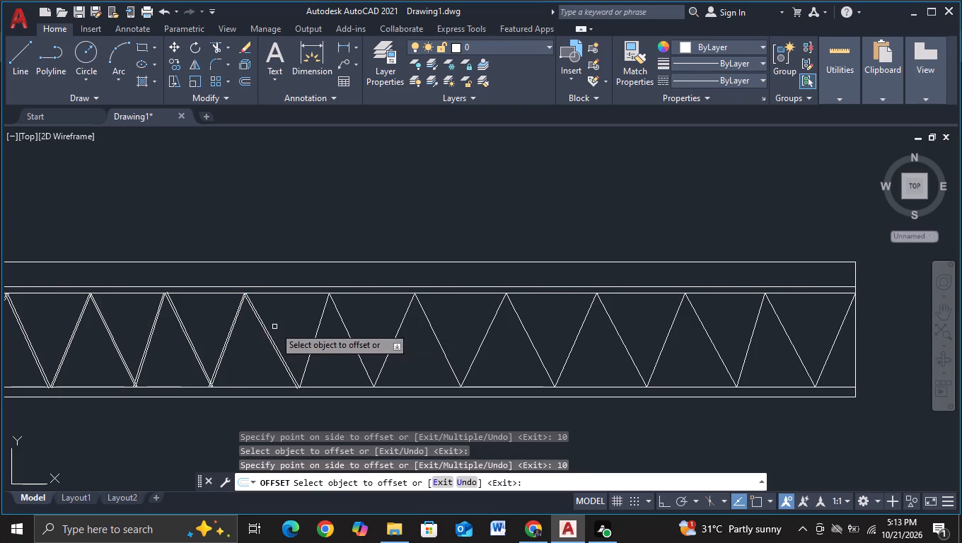
click(317, 327)
key(BackSpace)
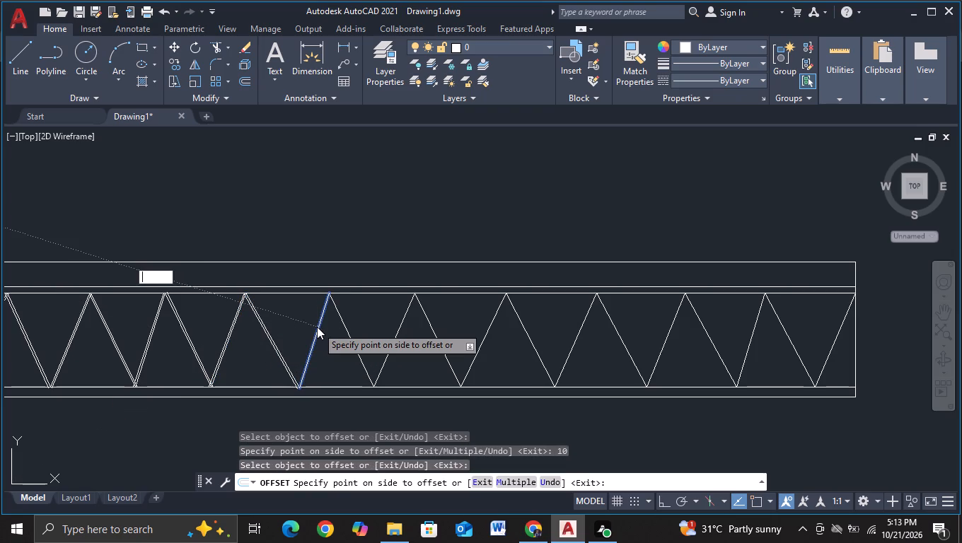
text(10)
key(Return)
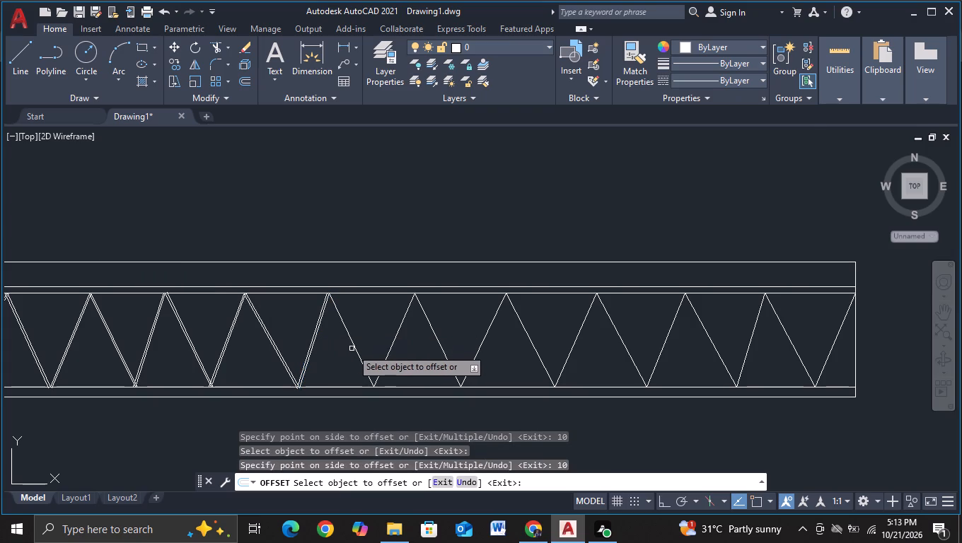
Offset the bridge's tenth, eleventh and twelfth zigzag braces by 10 units each.
click(355, 346)
key(BackSpace)
text(10)
key(Return)
click(394, 343)
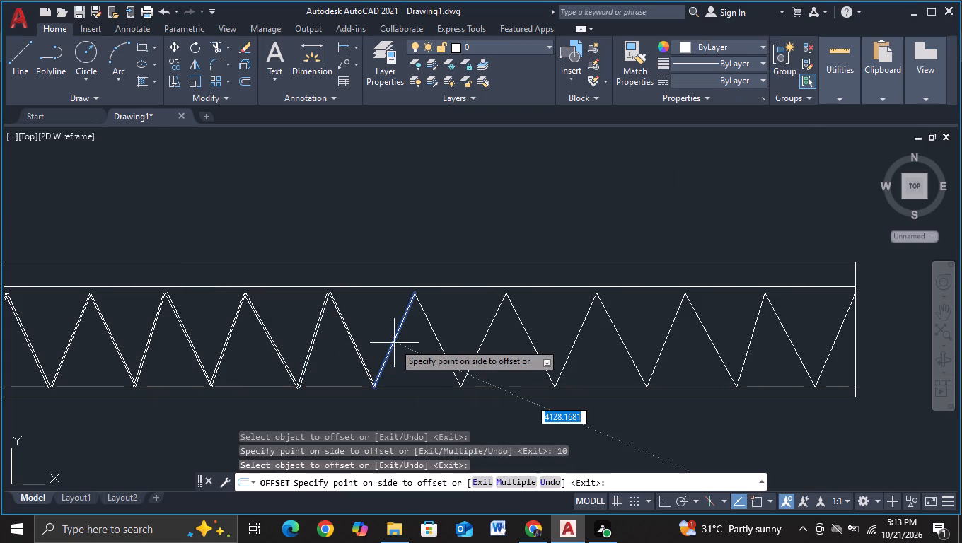
key(BackSpace)
text(10)
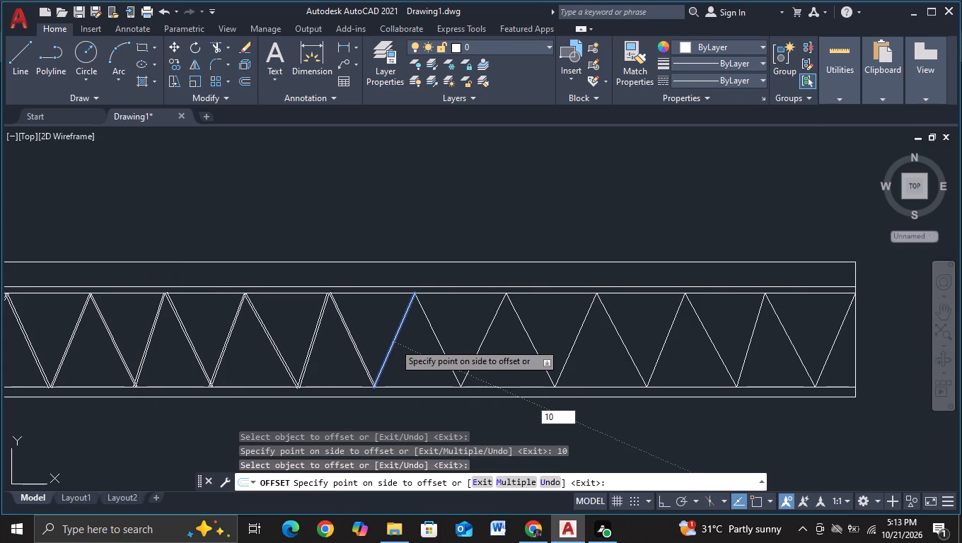
key(Return)
click(440, 342)
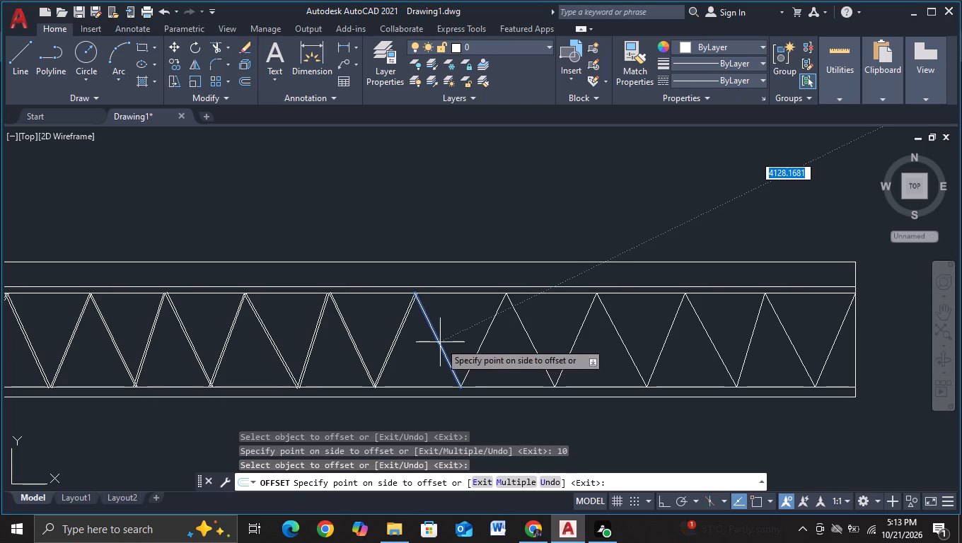
key(BackSpace)
text(10)
key(Return)
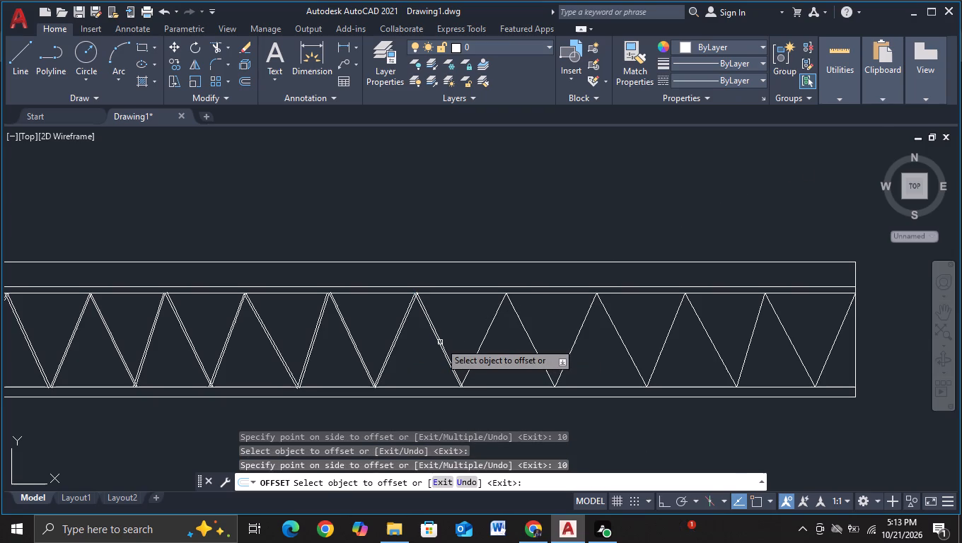
Offset the bridge's thirteenth, fourteenth and fifteenth zigzag braces by 10 units each.
click(484, 338)
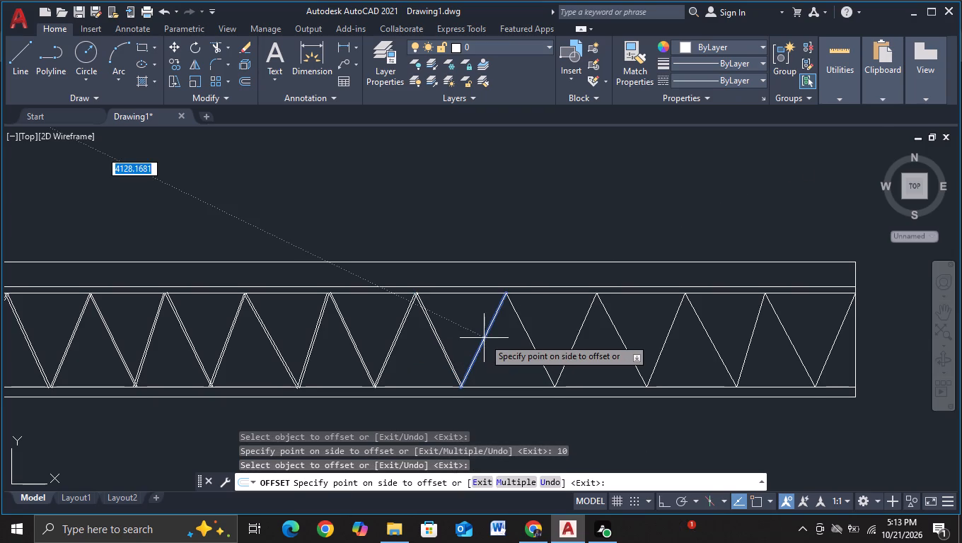
key(BackSpace)
text(10)
key(Return)
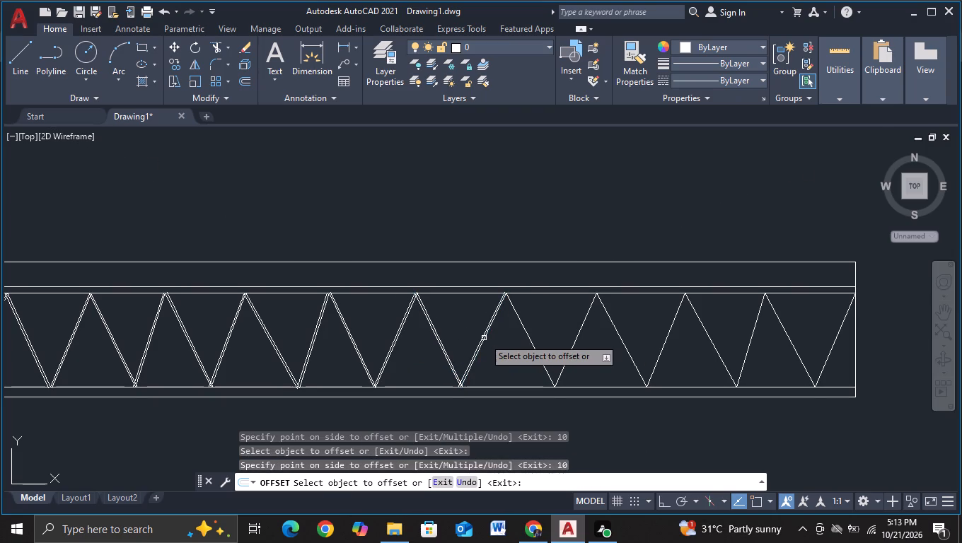
click(535, 344)
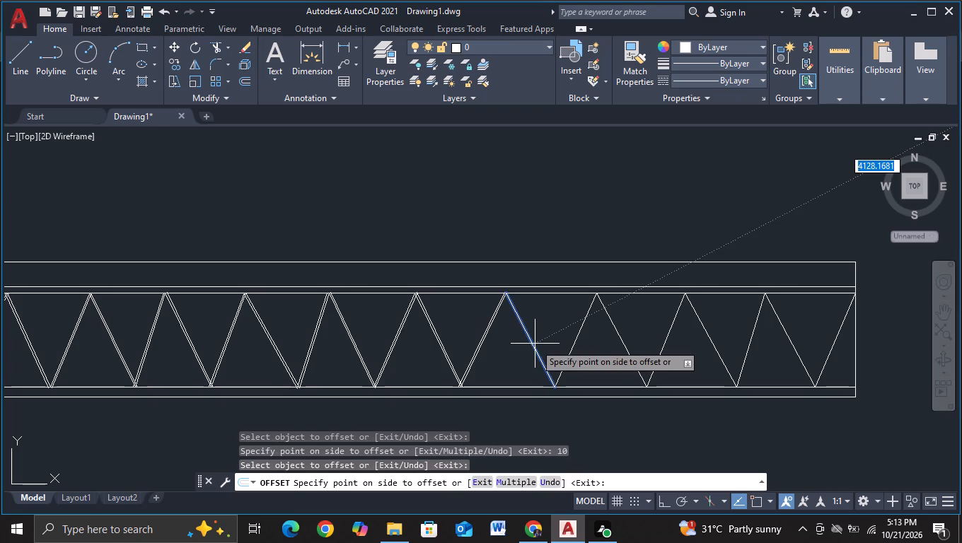
key(BackSpace)
text(10)
key(Return)
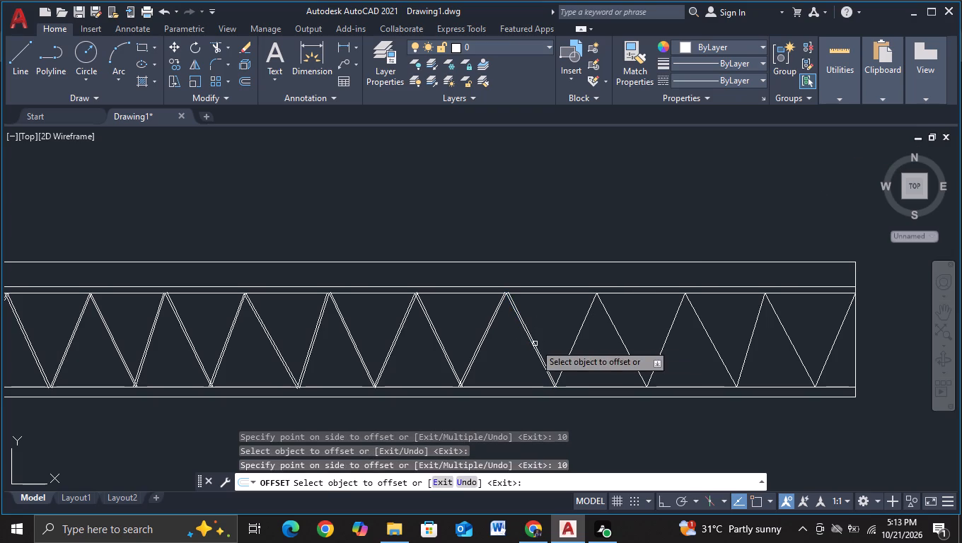
click(573, 348)
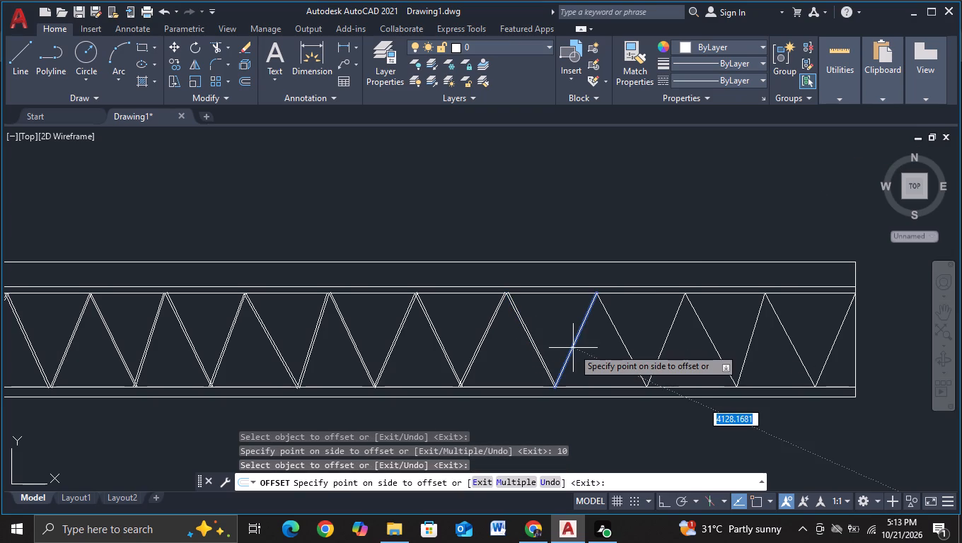
key(BackSpace)
text(10)
key(Return)
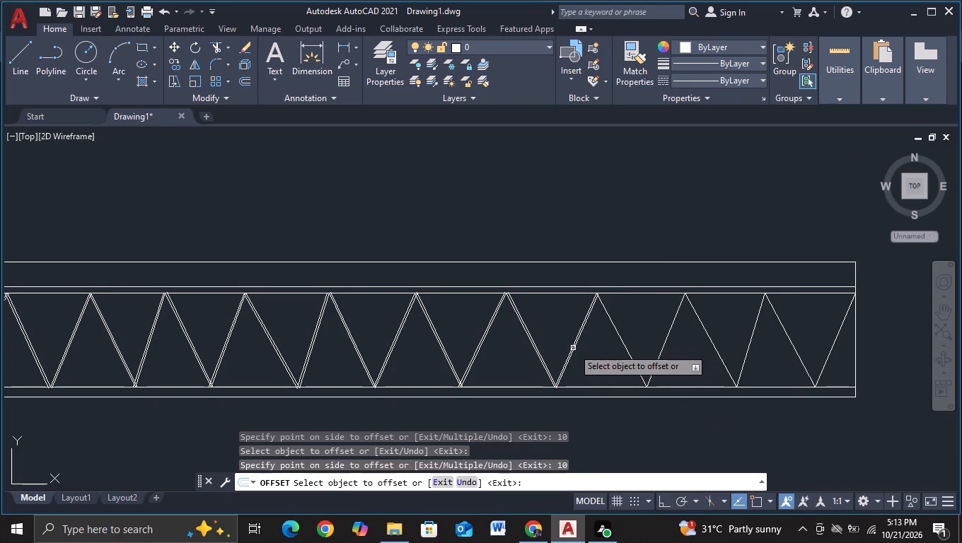
Offset the bridge's sixteenth, seventeenth and eighteenth zigzag braces by 10 units each.
click(626, 345)
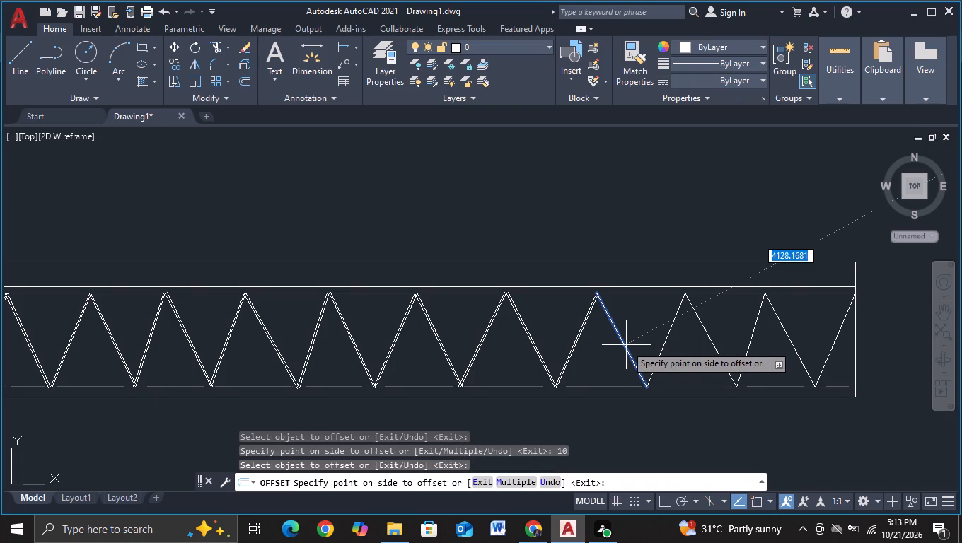
key(BackSpace)
text(10)
key(Return)
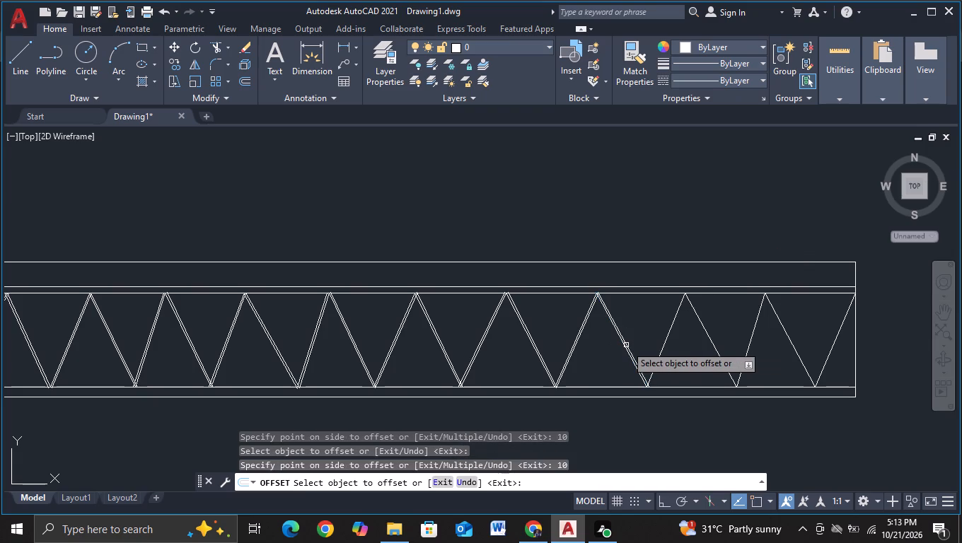
click(666, 339)
key(BackSpace)
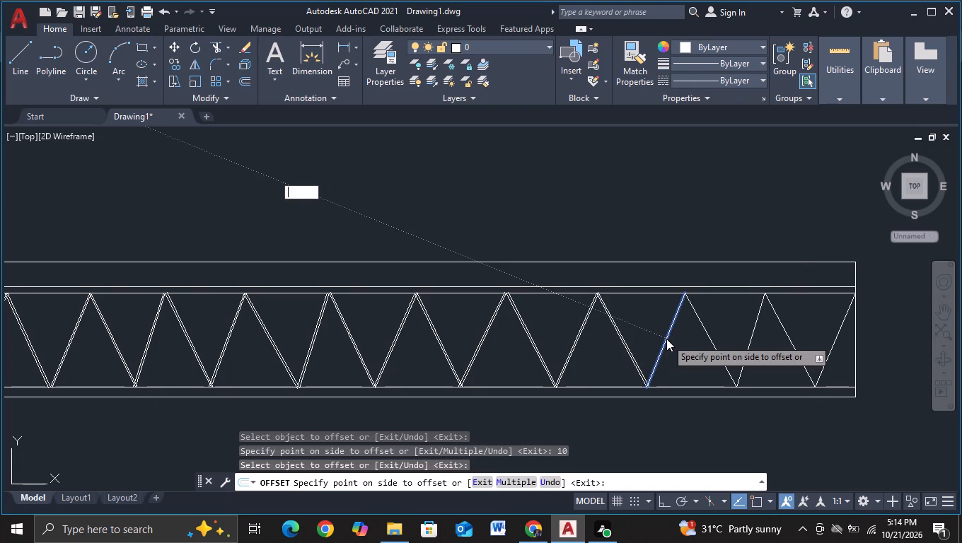
text(10)
key(Return)
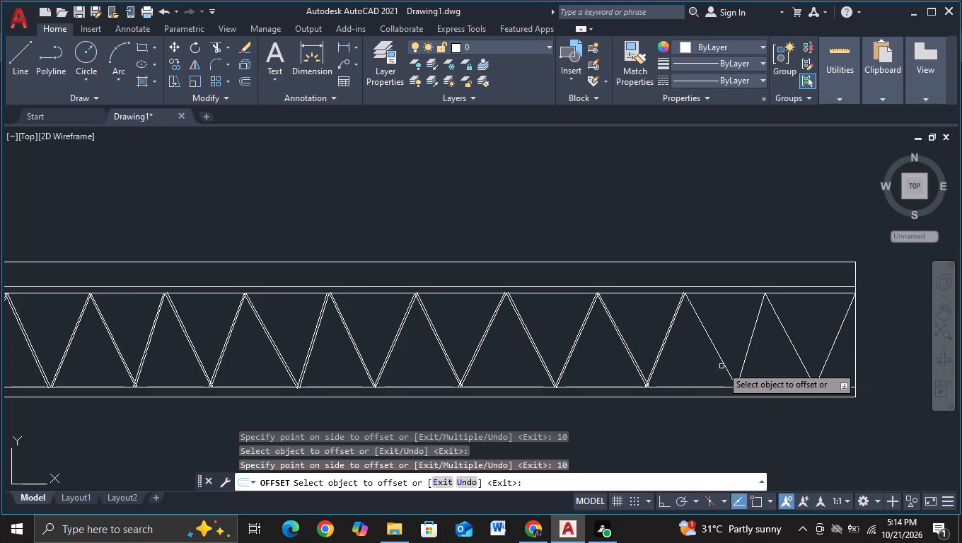
click(721, 363)
key(BackSpace)
text(10)
key(Return)
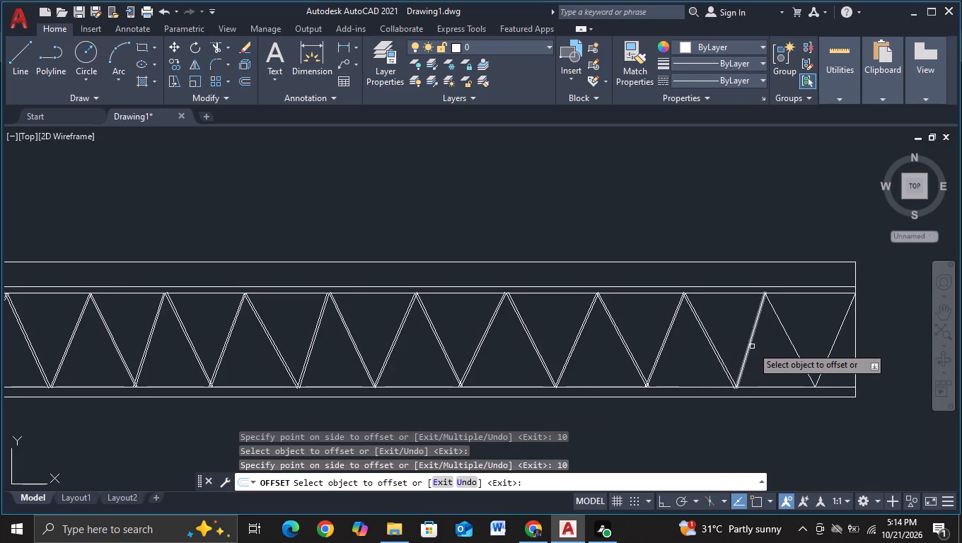
Offset the bridge's last three zigzag braces, up to its far end, by 10 units each and finish the Offset command.
click(748, 352)
key(BackSpace)
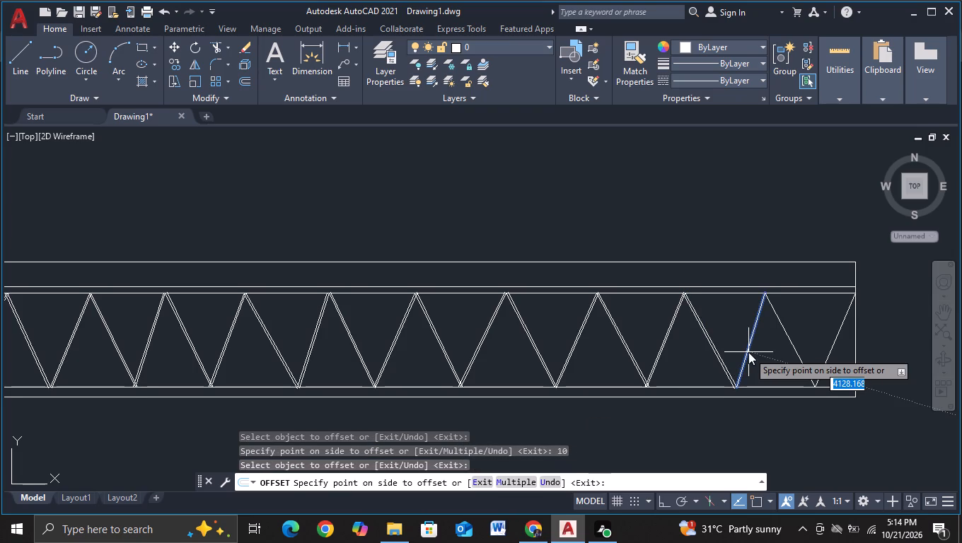
text(10)
key(Return)
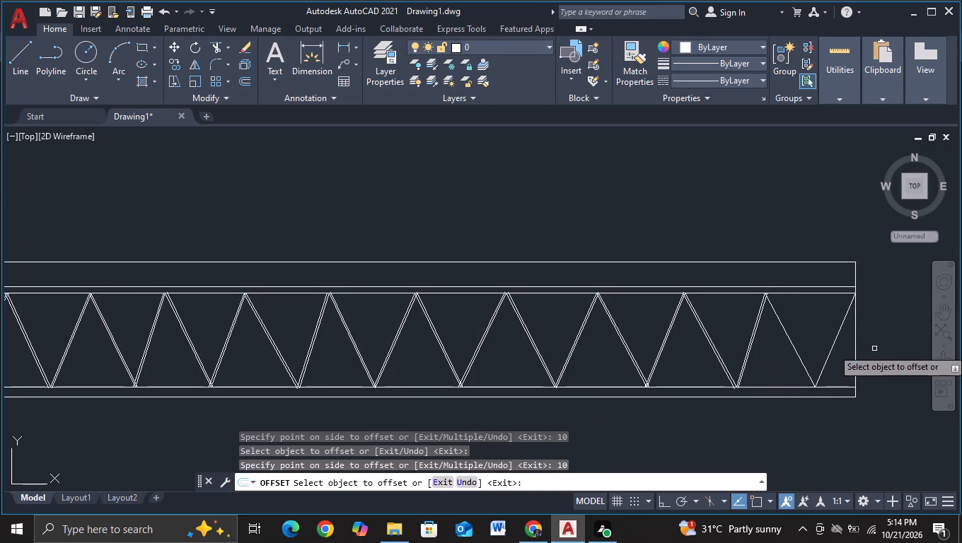
click(807, 371)
key(BackSpace)
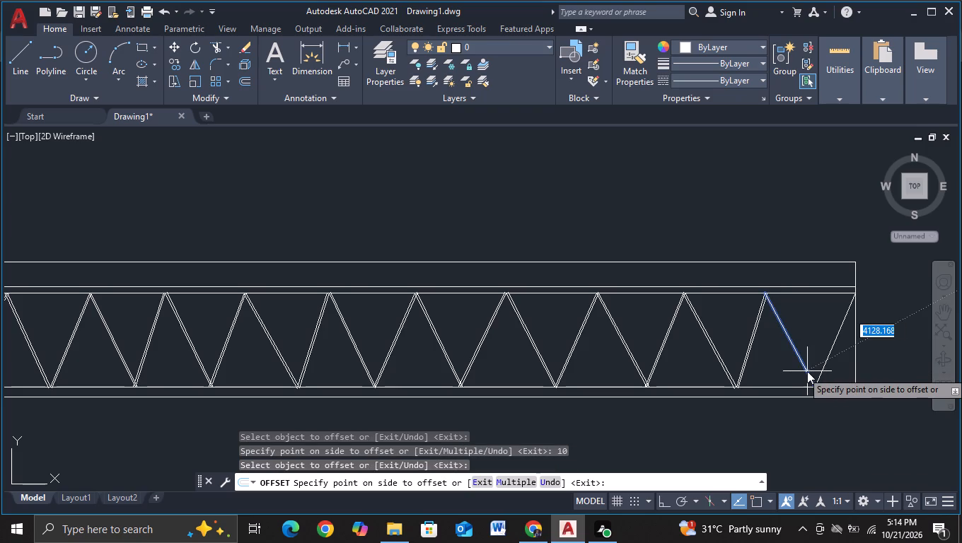
text(10)
key(Return)
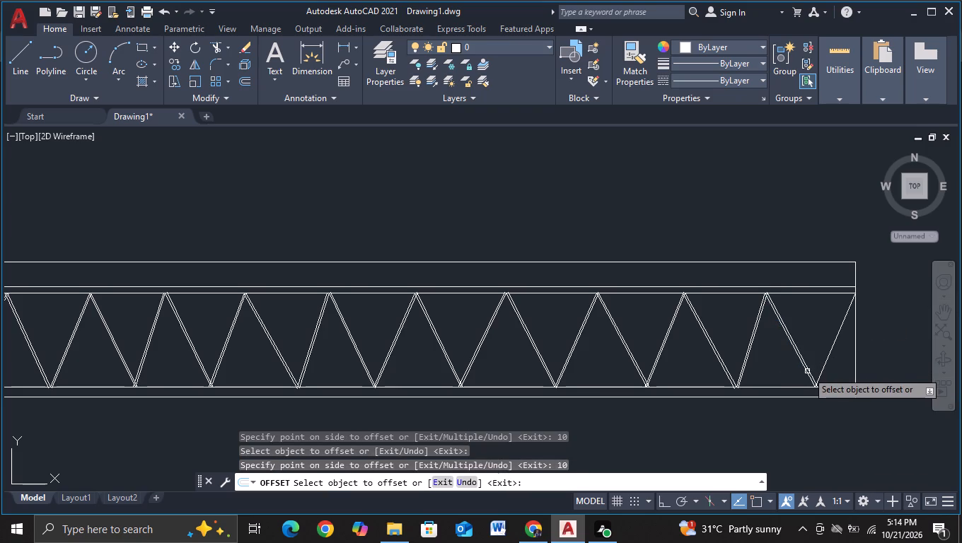
click(823, 367)
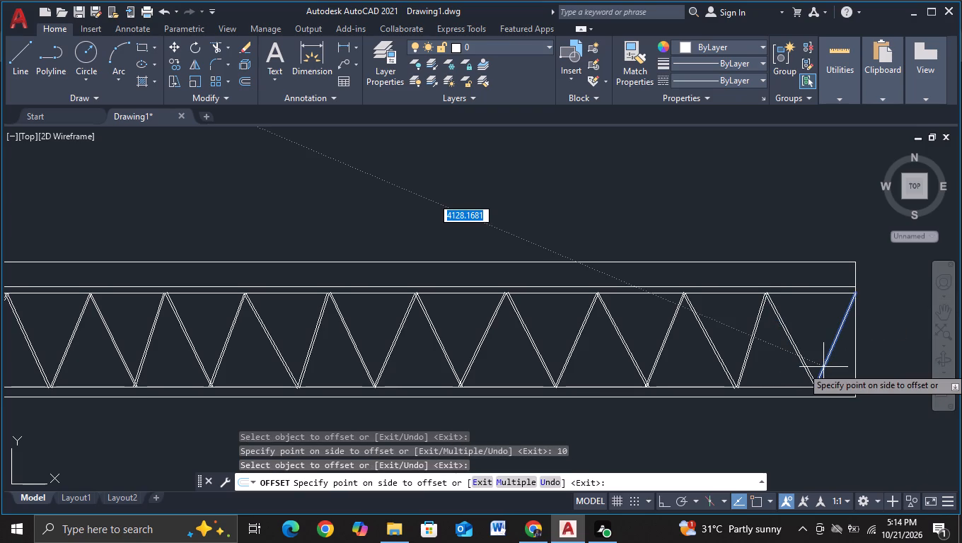
key(BackSpace)
text(10)
key(Return)
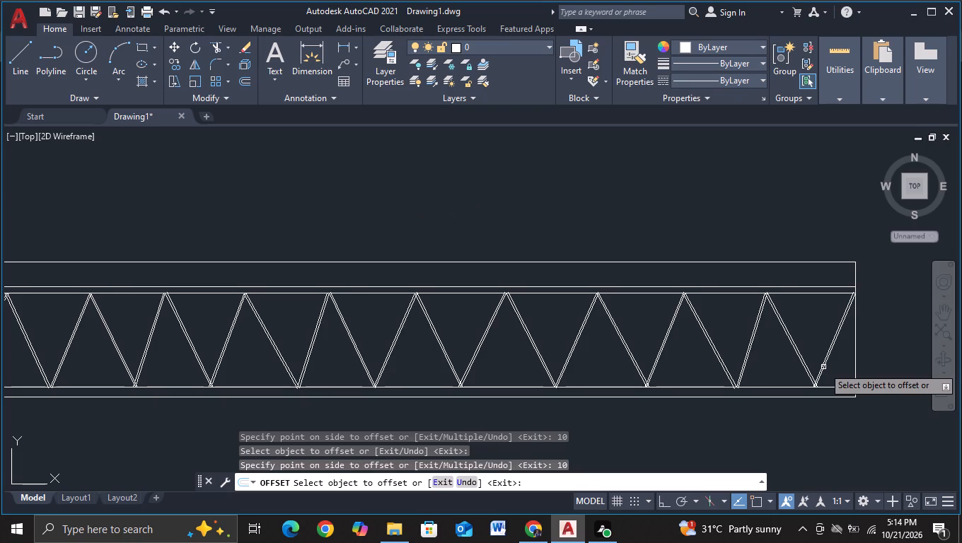
key(Escape)
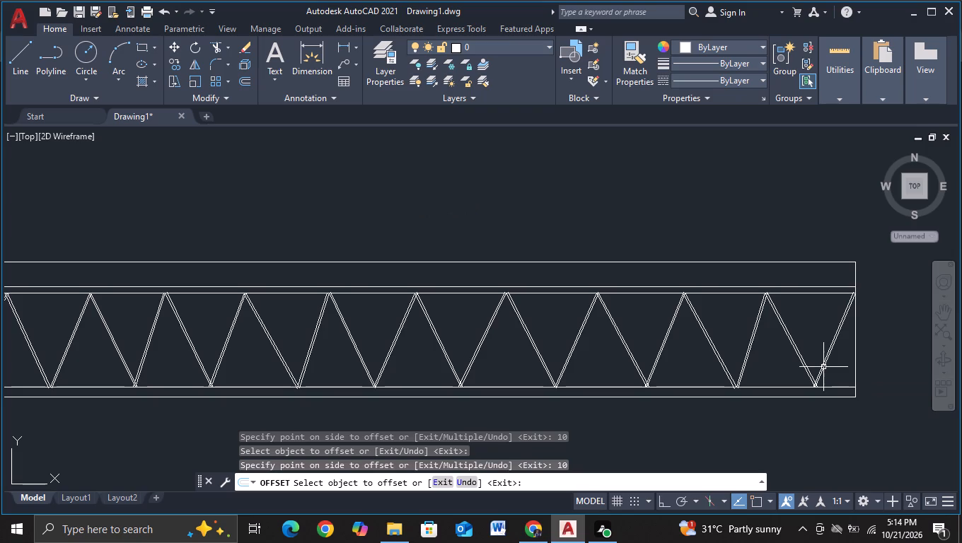
middle_drag(311, 380, 698, 332)
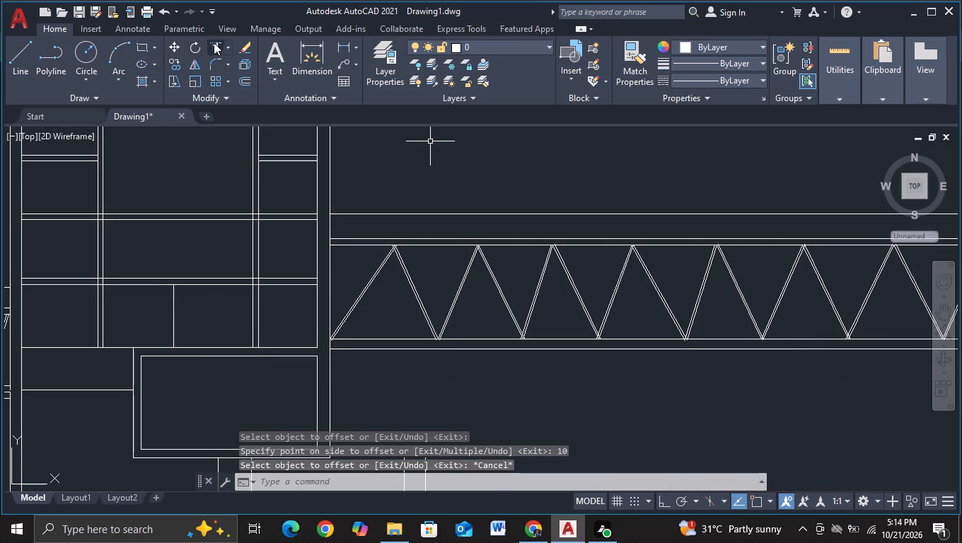
Trim the overshooting brace end at the bridge's lower starting corner and the crossing brace ends at the first upper apex.
click(216, 42)
scroll(298, 327, up, 2)
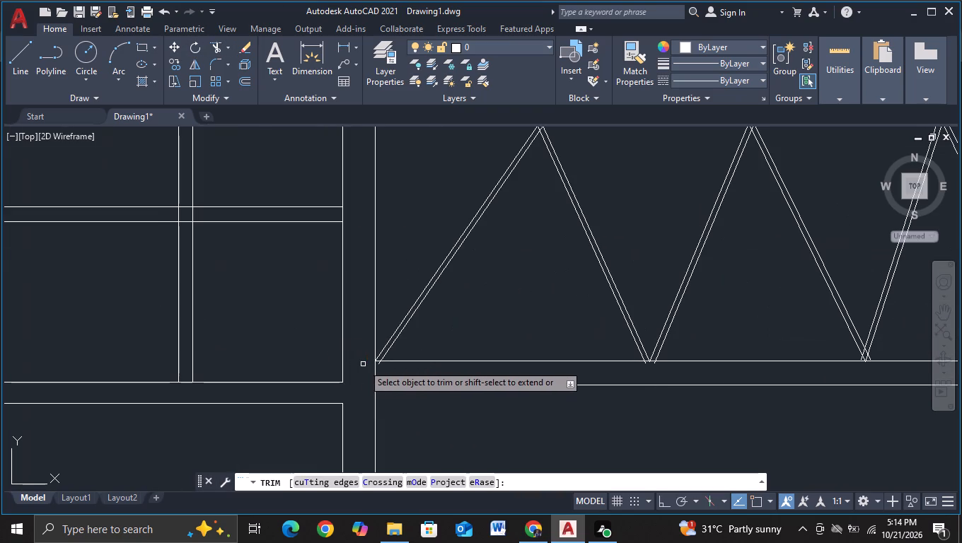
scroll(370, 365, up, 3)
click(393, 368)
scroll(702, 252, down, 3)
middle_drag(691, 267, 355, 412)
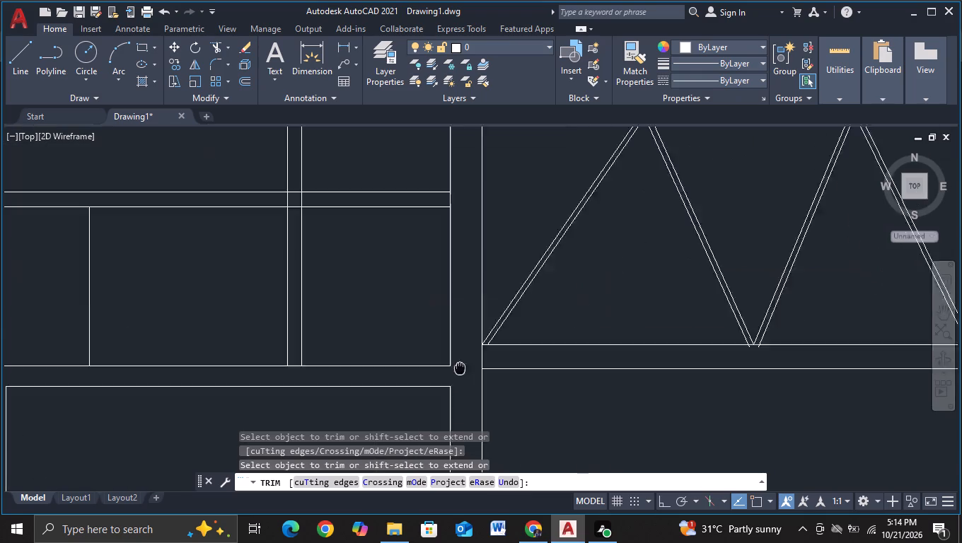
middle_drag(355, 412, 257, 448)
scroll(307, 238, up, 2)
scroll(401, 223, up, 2)
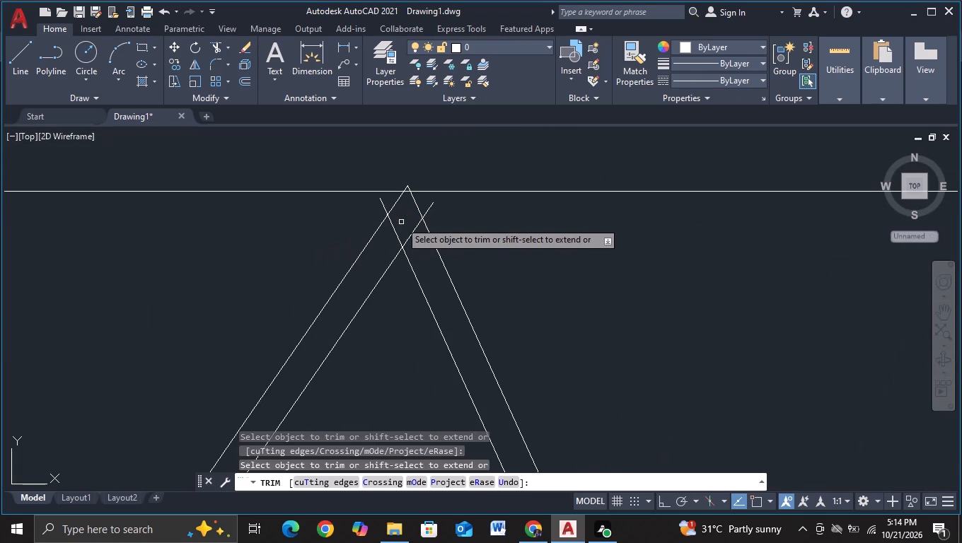
click(383, 202)
click(430, 204)
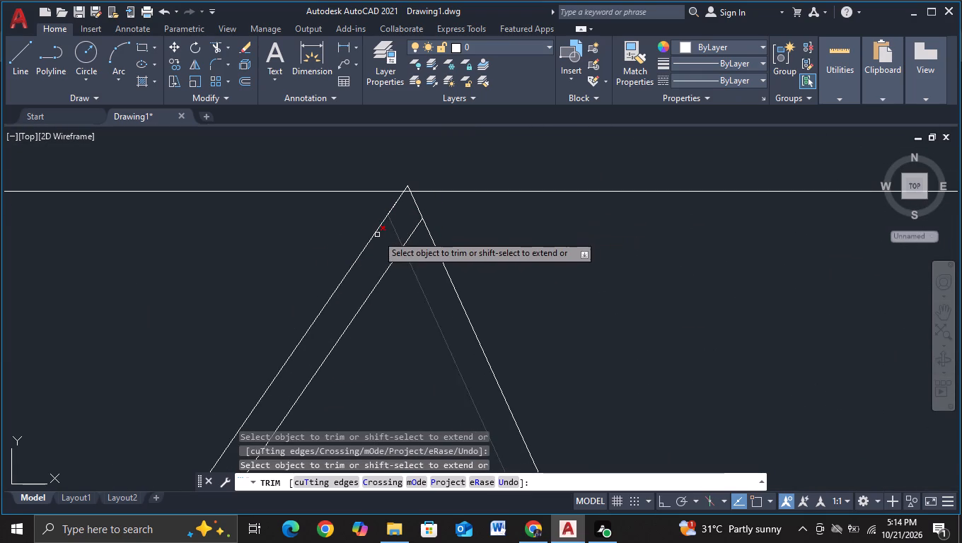
drag(383, 235, 415, 240)
Trim the crossing double-line brace ends at the bridge's second upper apex.
scroll(513, 296, down, 2)
middle_drag(562, 341, 0, 200)
middle_drag(30, 257, 48, 199)
scroll(62, 245, down, 3)
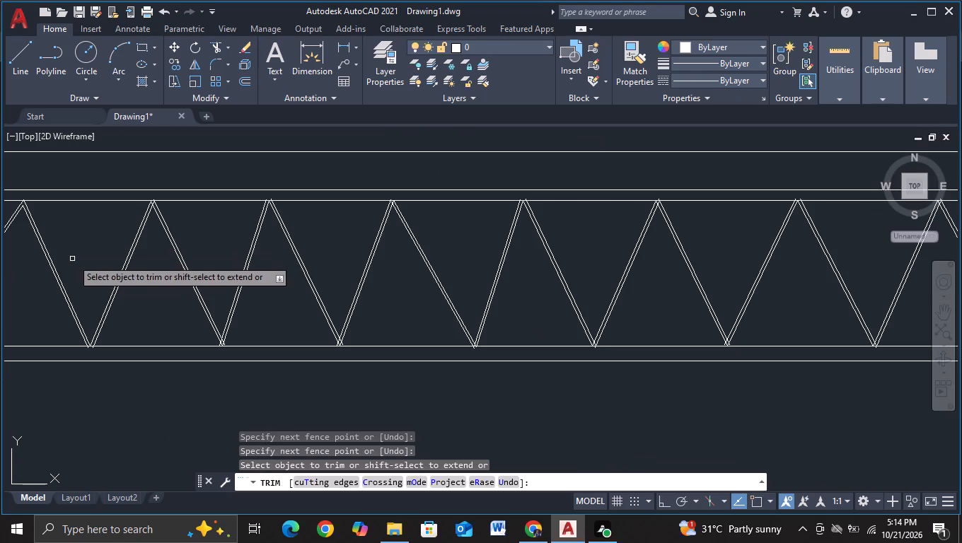
scroll(120, 221, up, 2)
middle_drag(167, 196, 158, 295)
scroll(167, 285, up, 3)
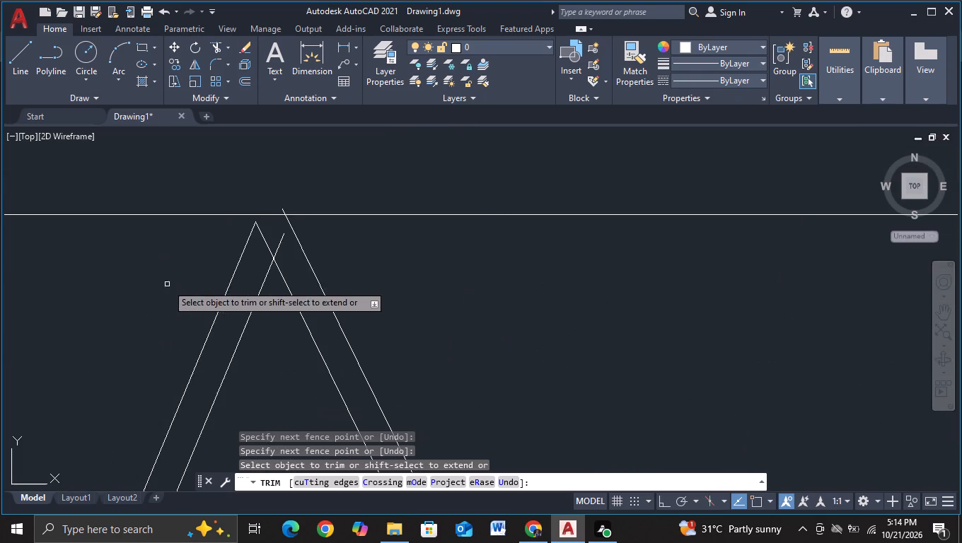
click(251, 254)
click(277, 246)
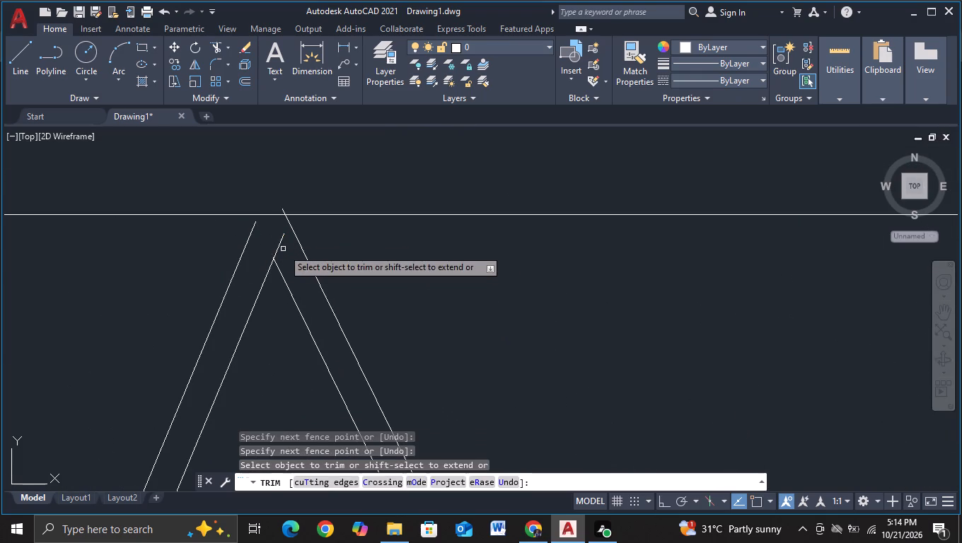
click(292, 253)
click(273, 230)
Trim the overshooting and crossing brace ends at the bridge's third and fourth upper apexes.
middle_drag(429, 290, 66, 235)
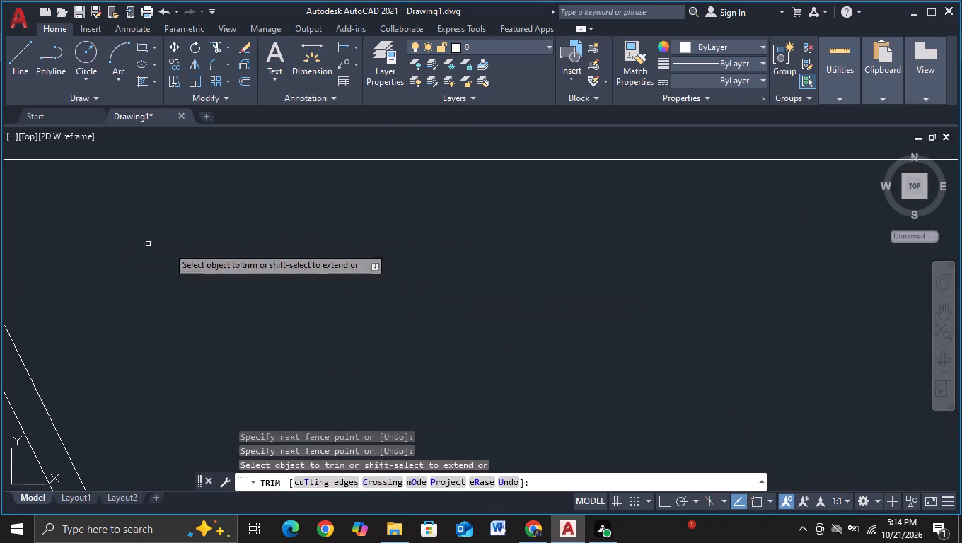
middle_drag(416, 281, 0, 212)
middle_drag(545, 229, 492, 428)
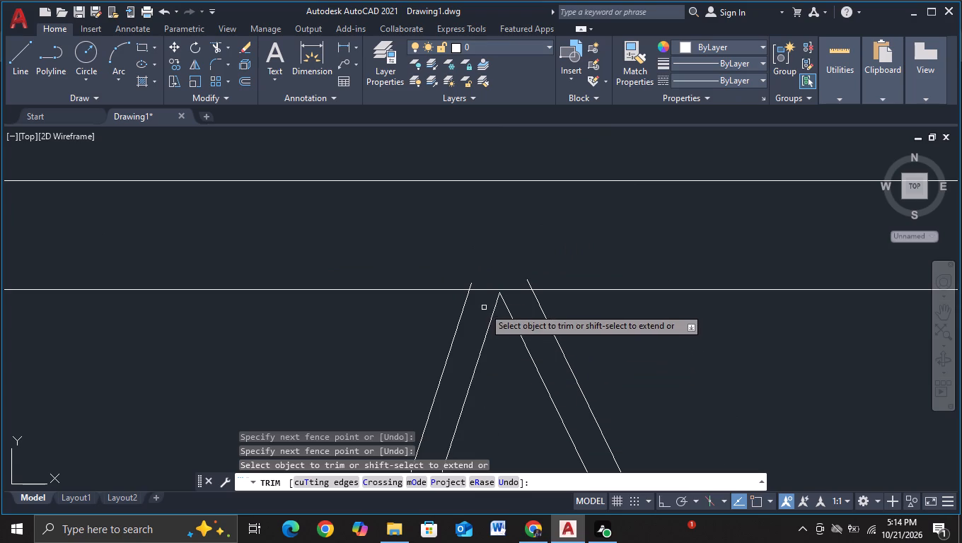
click(471, 285)
click(527, 283)
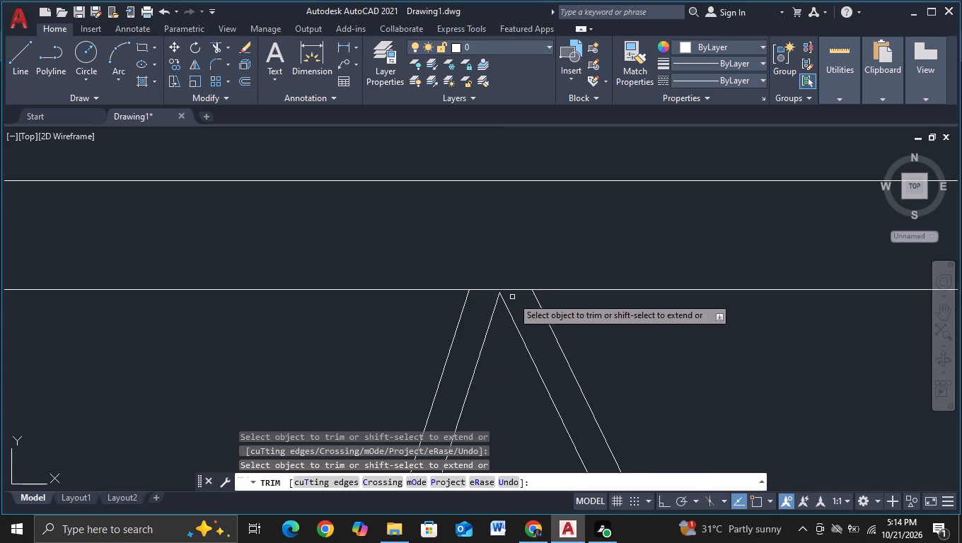
scroll(694, 332, down, 3)
middle_drag(721, 346, 133, 274)
scroll(276, 261, up, 3)
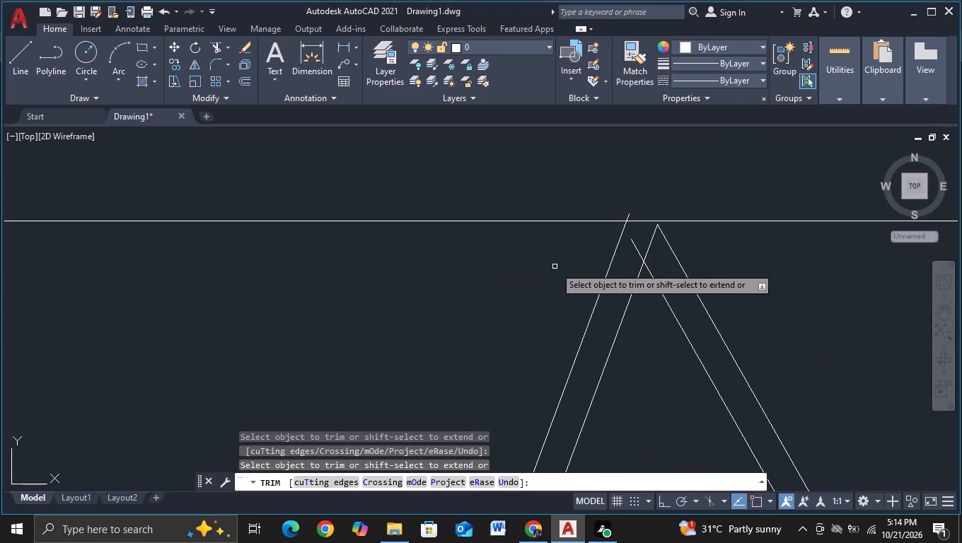
middle_drag(544, 271, 355, 344)
click(444, 331)
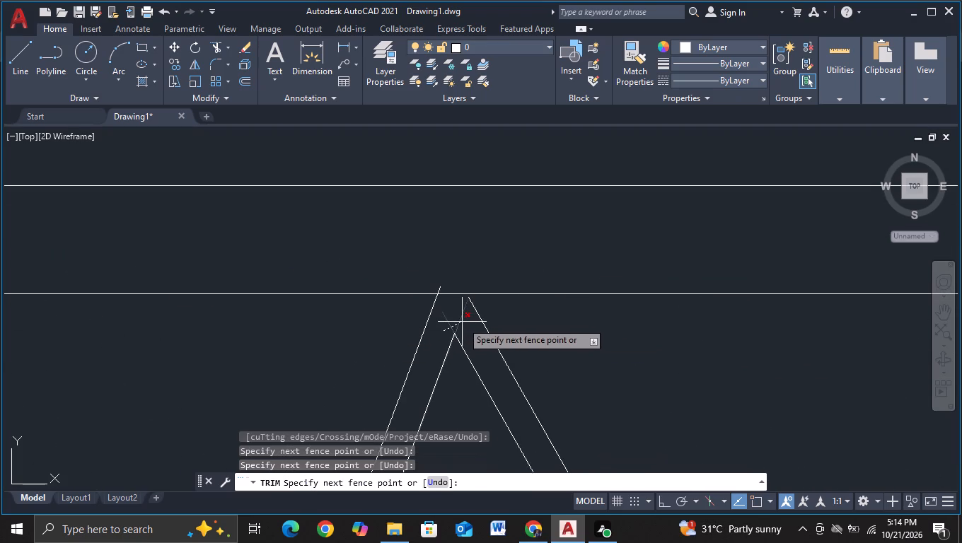
click(462, 322)
click(440, 286)
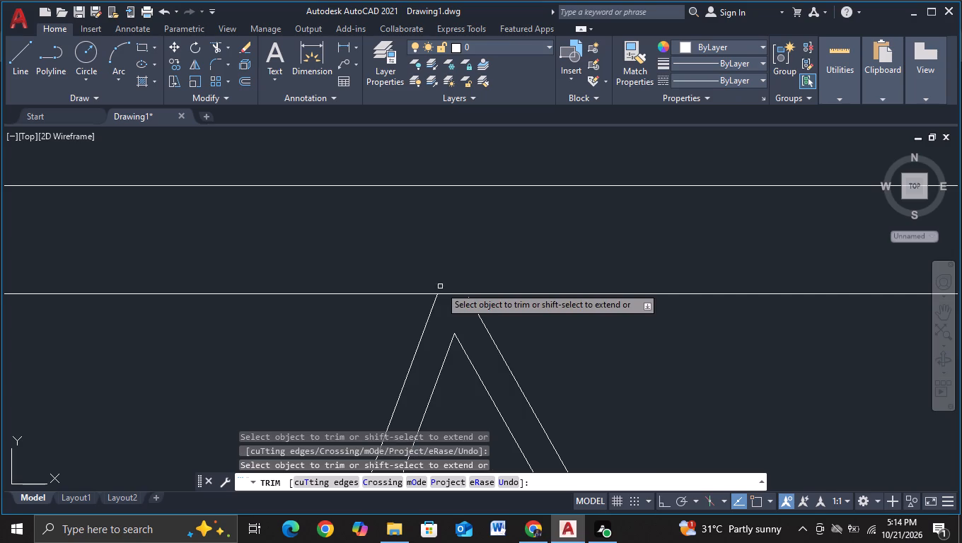
Trim the overshooting and crossing brace ends at the bridge's fifth and sixth upper apexes.
middle_drag(595, 347, 0, 210)
middle_drag(695, 311, 107, 296)
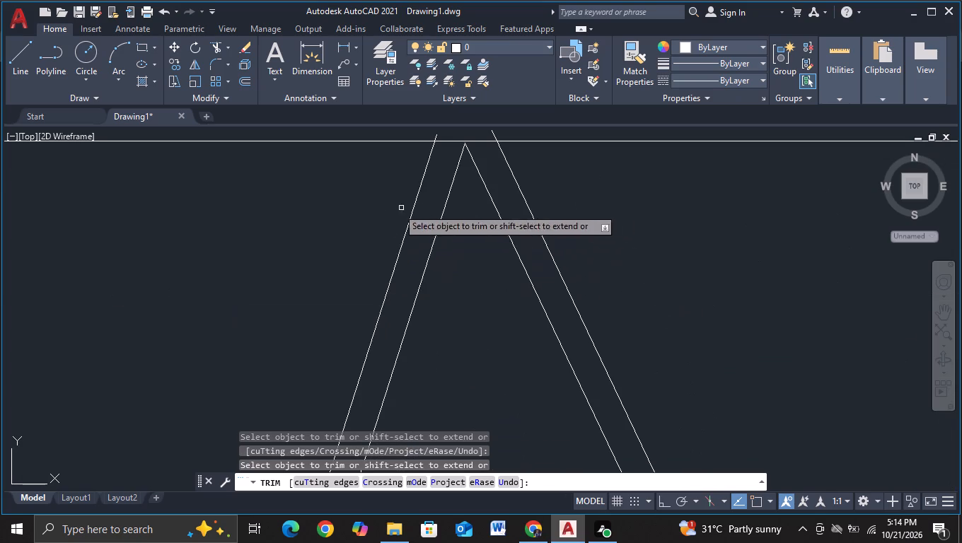
middle_drag(381, 208, 291, 345)
click(344, 276)
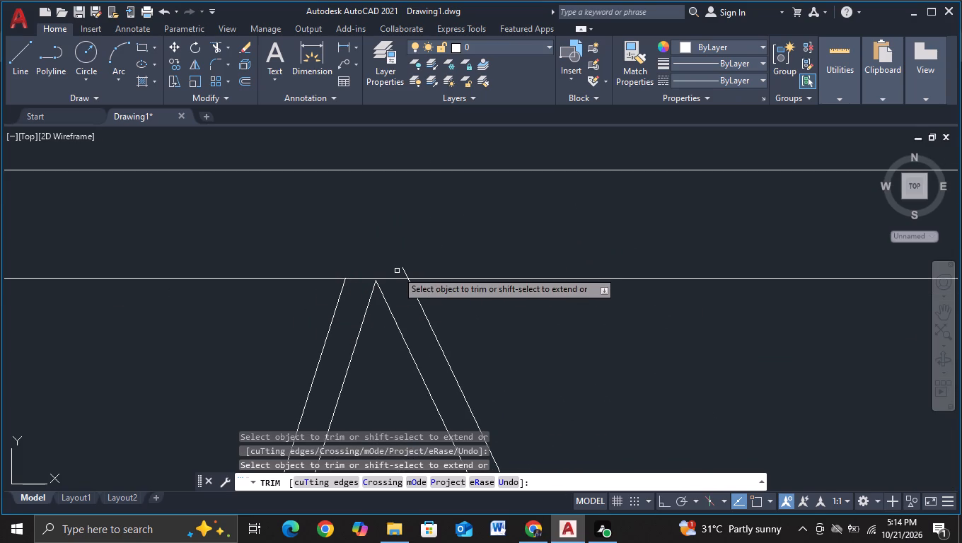
click(403, 271)
middle_drag(673, 396, 0, 232)
middle_drag(552, 263, 156, 311)
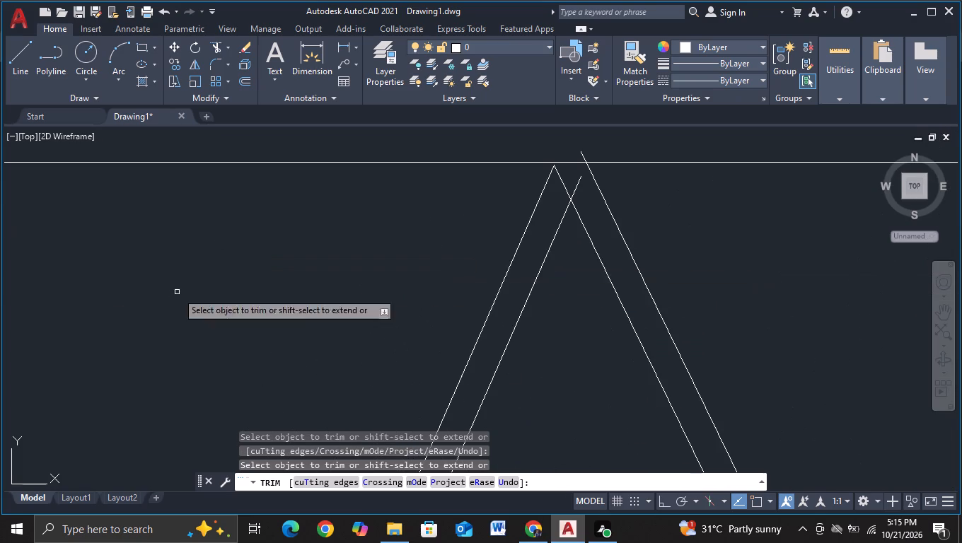
click(555, 189)
click(579, 187)
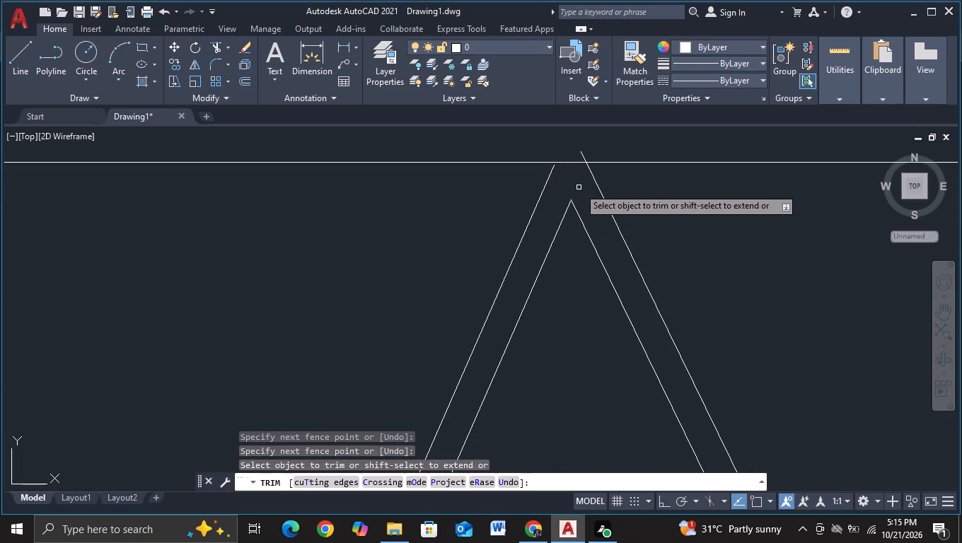
click(580, 153)
Trim the overshooting and crossing brace ends at the bridge's seventh and eighth upper apexes.
middle_drag(762, 245, 0, 228)
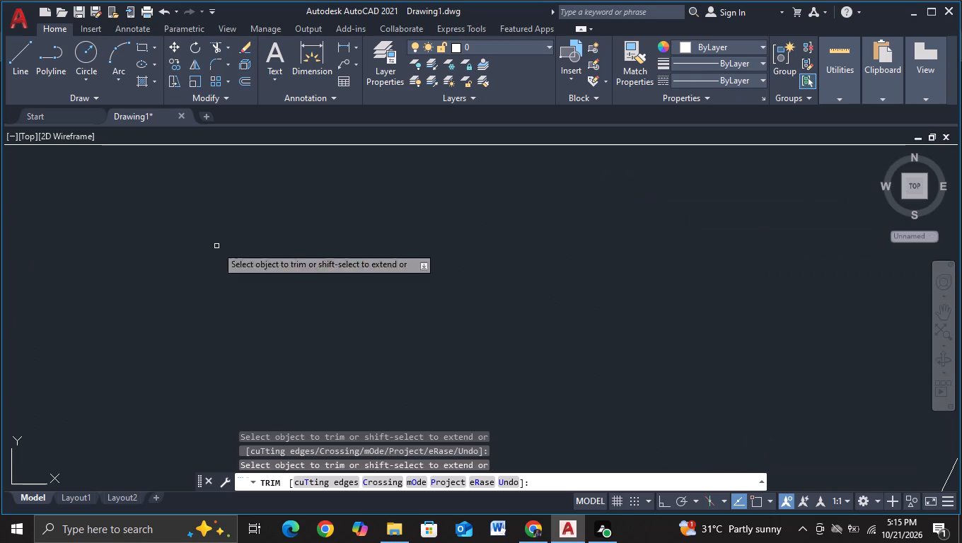
scroll(318, 313, down, 1)
middle_drag(593, 341, 0, 375)
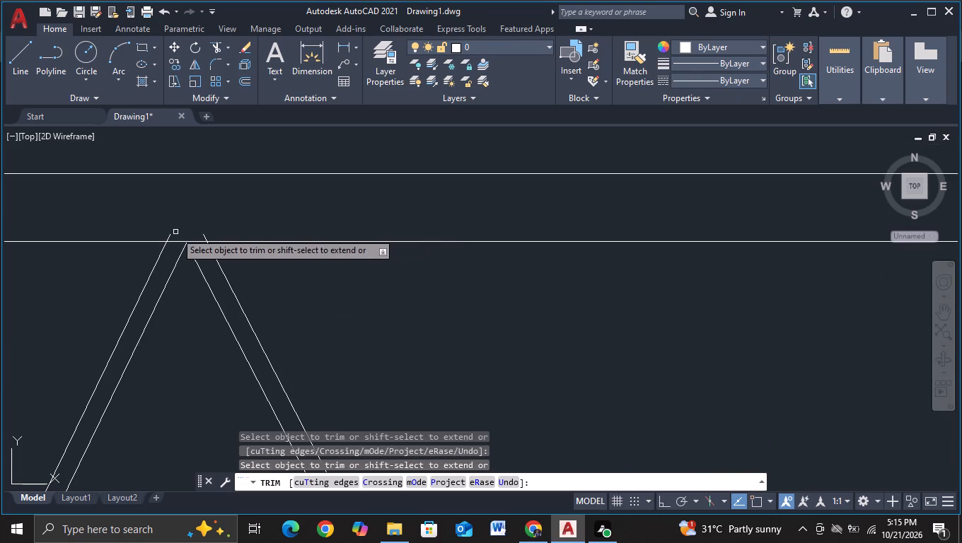
click(170, 234)
click(204, 235)
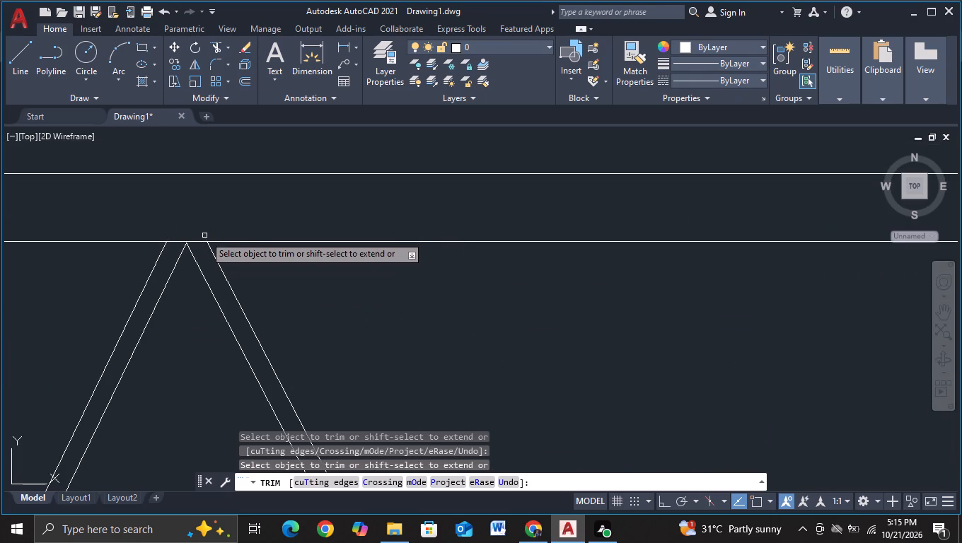
middle_drag(734, 344, 80, 291)
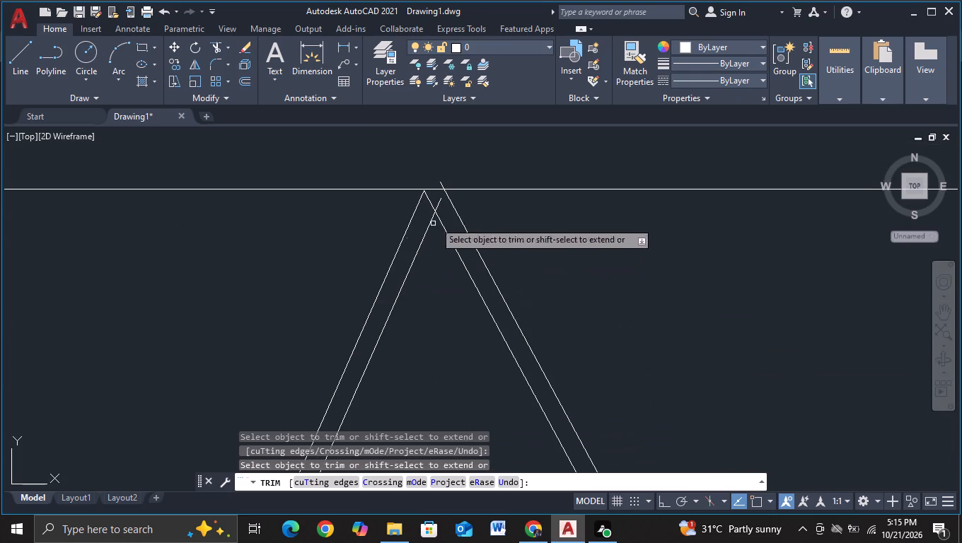
click(437, 203)
click(433, 203)
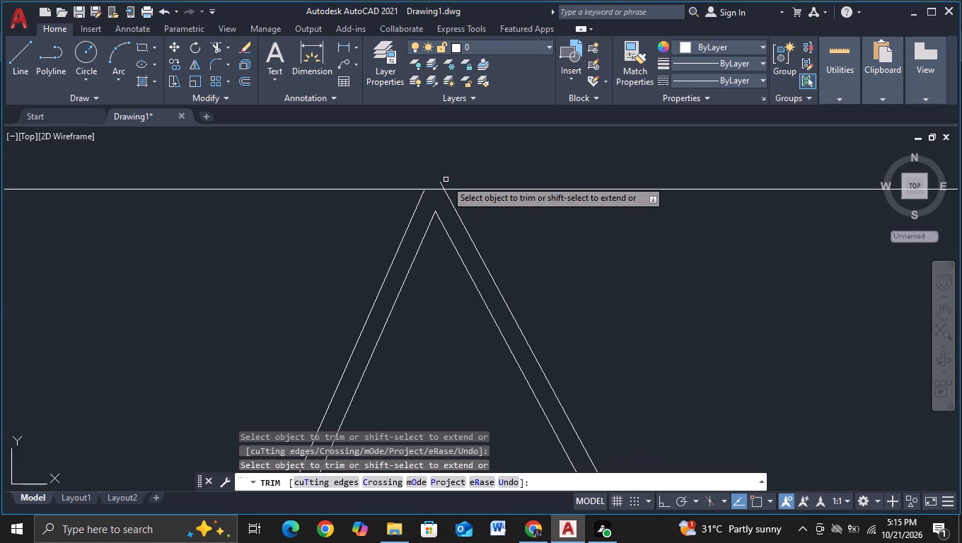
click(439, 183)
Trim the overshooting and crossing brace ends at the bridge's ninth and tenth upper apexes.
middle_drag(668, 264, 0, 285)
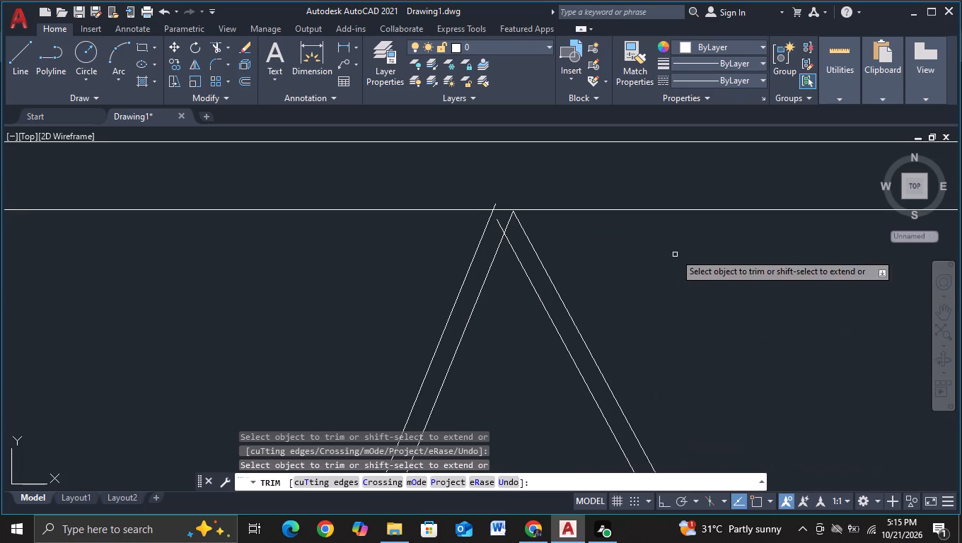
click(503, 226)
click(507, 221)
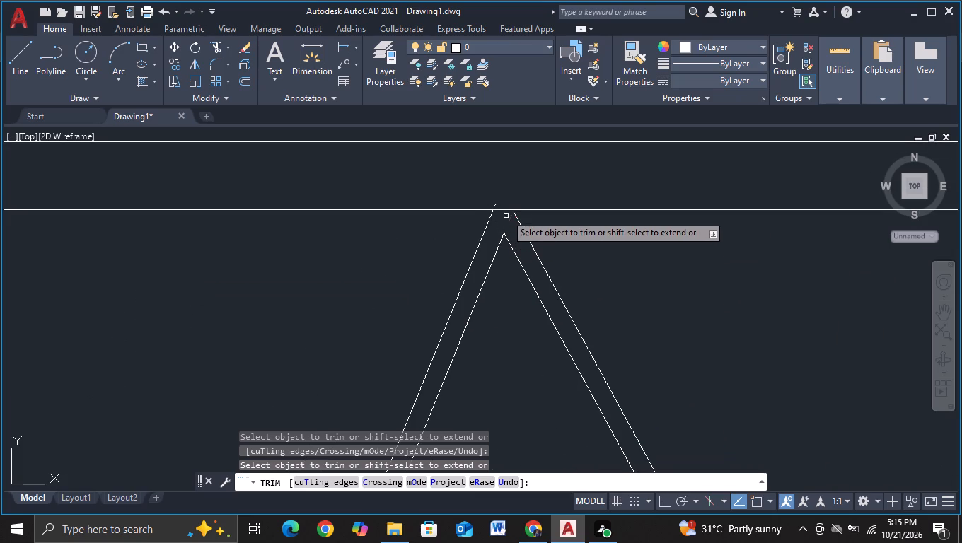
click(494, 203)
middle_drag(826, 336, 824, 336)
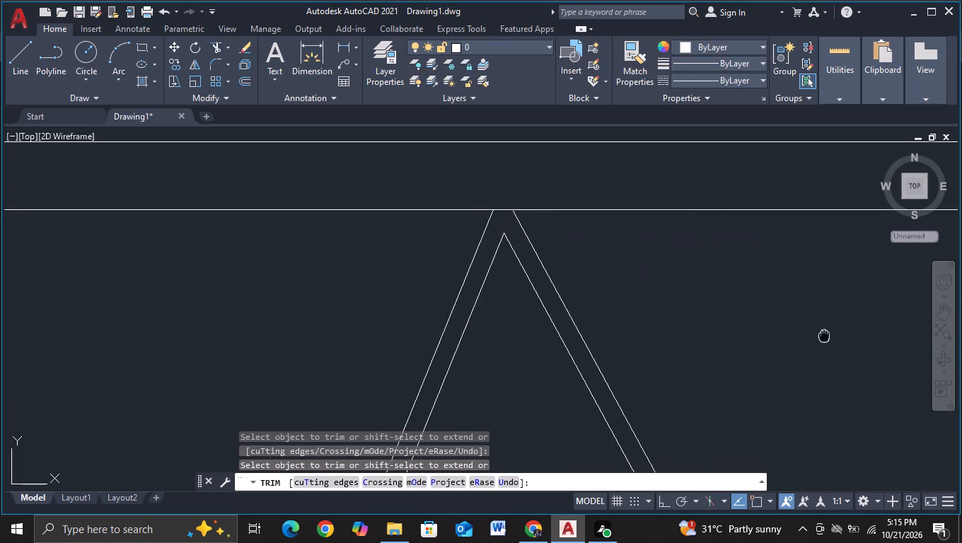
middle_drag(824, 336, 0, 229)
middle_drag(350, 200, 318, 339)
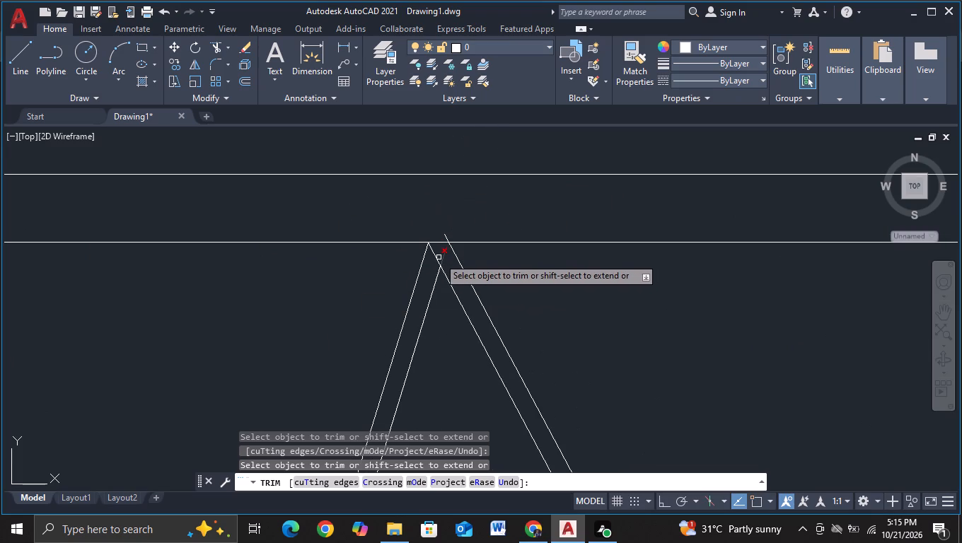
click(429, 261)
click(447, 261)
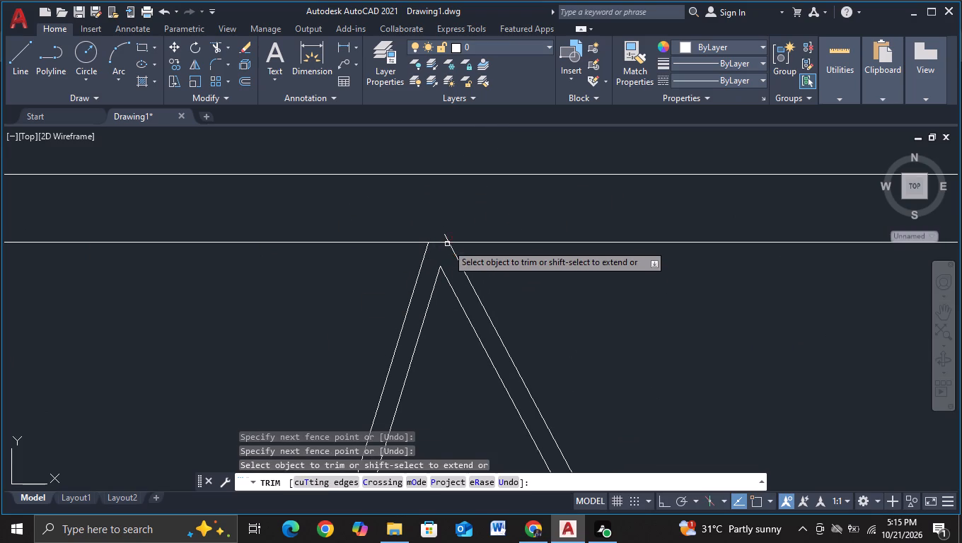
click(445, 239)
Trim the last brace's offset line where it overshoots the upper chord at the bridge's far end.
scroll(622, 337, down, 2)
middle_drag(623, 339, 560, 344)
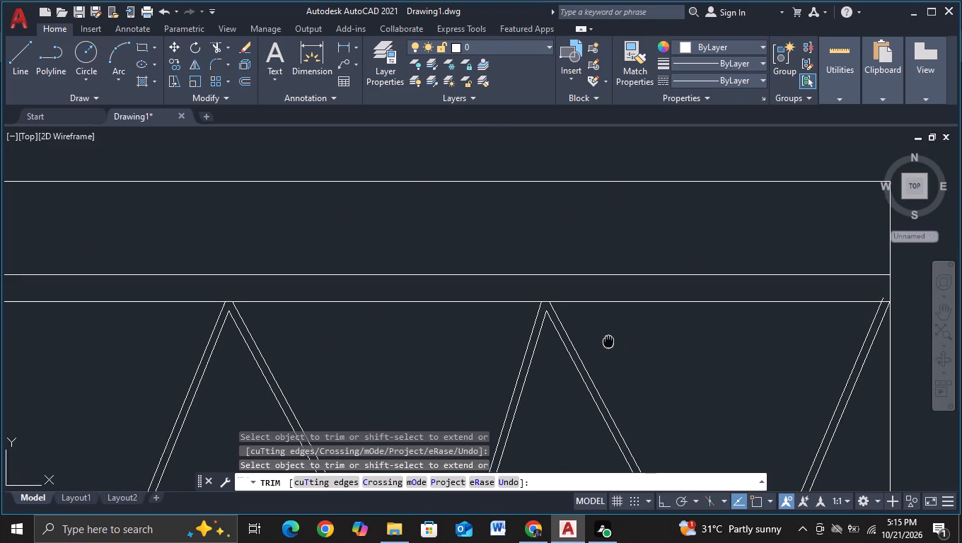
middle_drag(560, 344, 69, 267)
scroll(212, 246, up, 2)
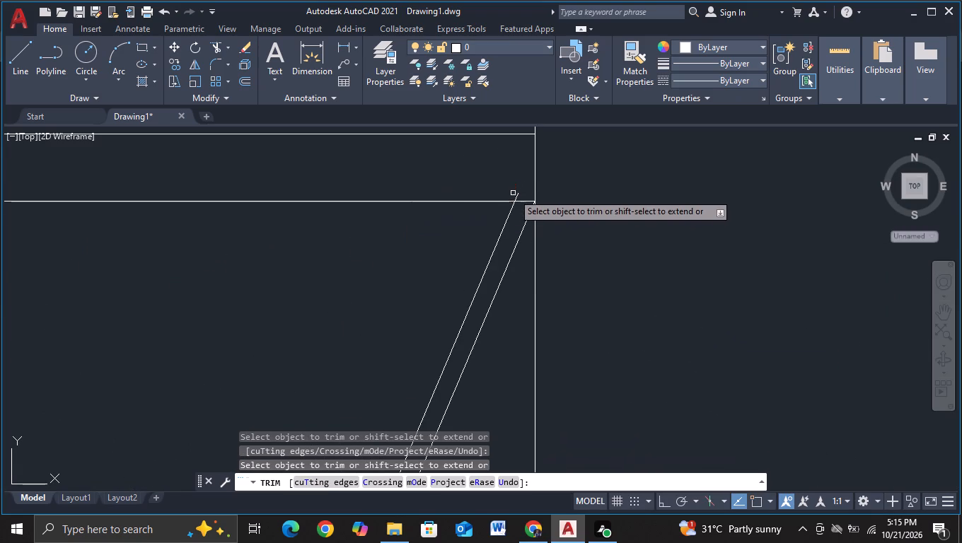
click(516, 196)
Trim the crossing brace ends at the bridge's last lower vertex, nearest its far end, into a clean double-line V.
scroll(278, 325, down, 3)
middle_drag(222, 373, 377, 204)
middle_drag(379, 358, 380, 250)
middle_drag(364, 303, 344, 165)
scroll(354, 222, up, 2)
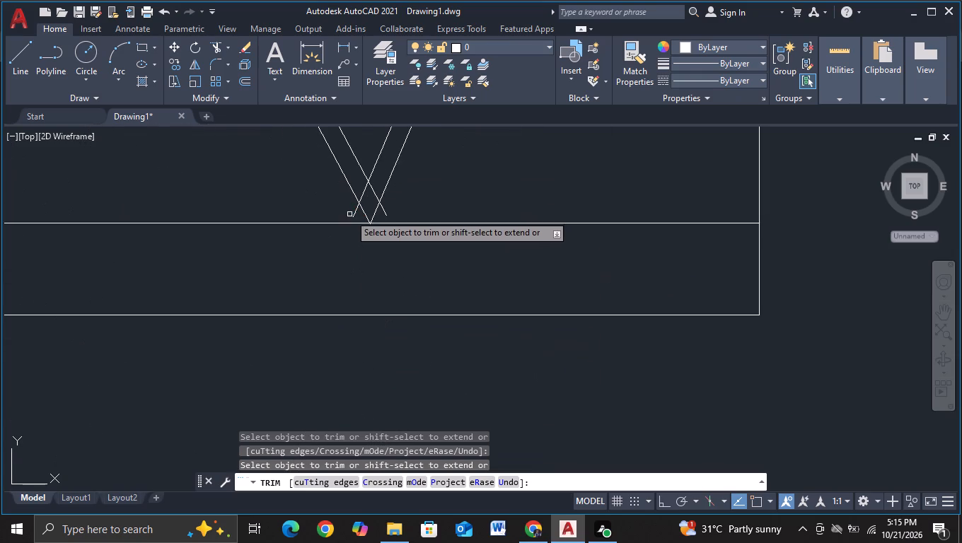
click(354, 211)
click(357, 183)
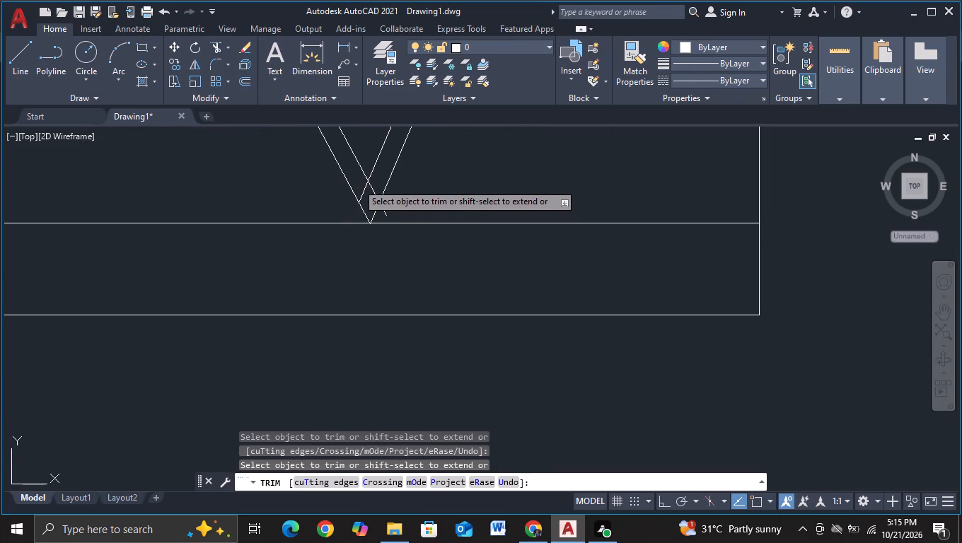
click(376, 192)
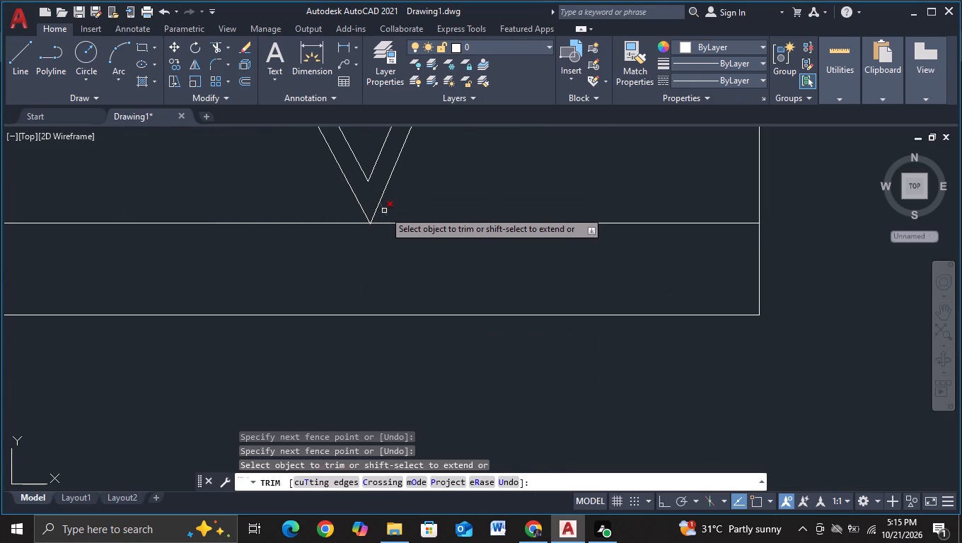
click(384, 211)
Trim the two brace ends overshooting the lower chord at the second-to-last lower vertex of the bridge.
middle_drag(202, 187, 741, 208)
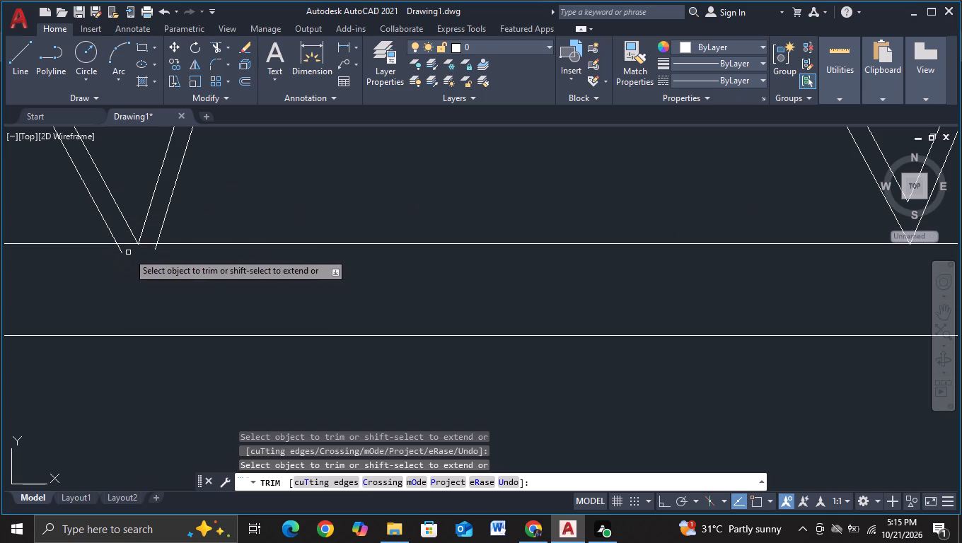
click(123, 252)
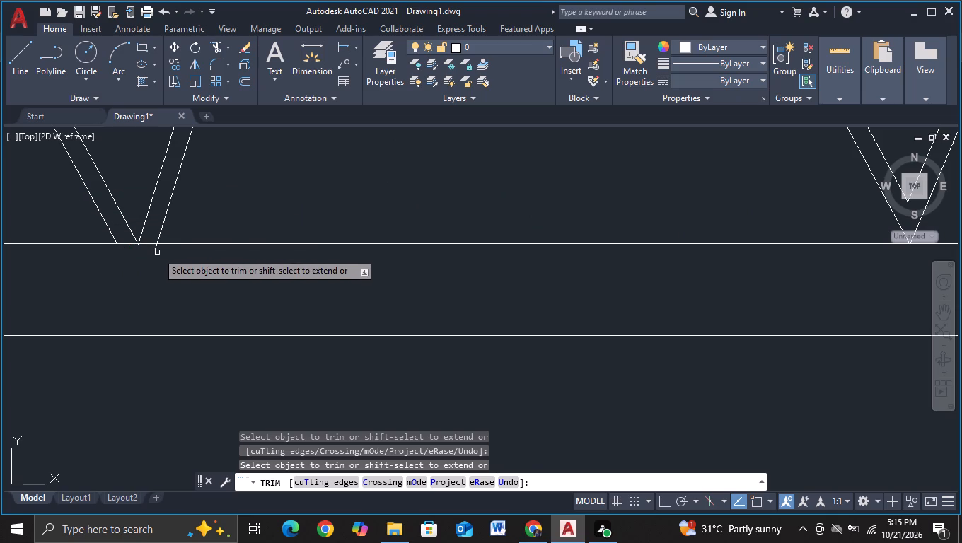
click(157, 252)
click(151, 248)
click(156, 247)
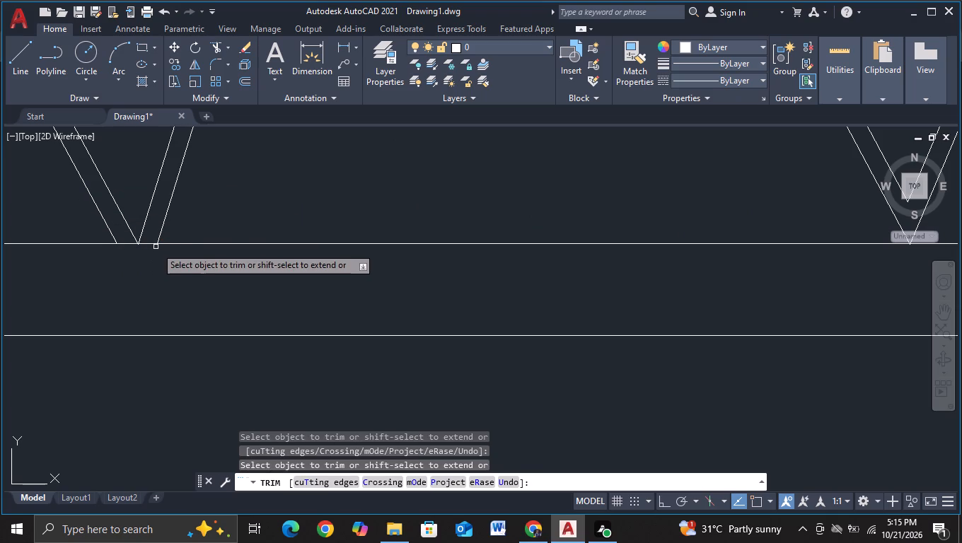
Trim the crossing brace ends at the bridge's third lower vertex from its far end into a clean double-line V.
scroll(130, 262, down, 1)
middle_drag(105, 271, 654, 300)
middle_drag(137, 296, 410, 282)
scroll(400, 284, up, 1)
click(401, 244)
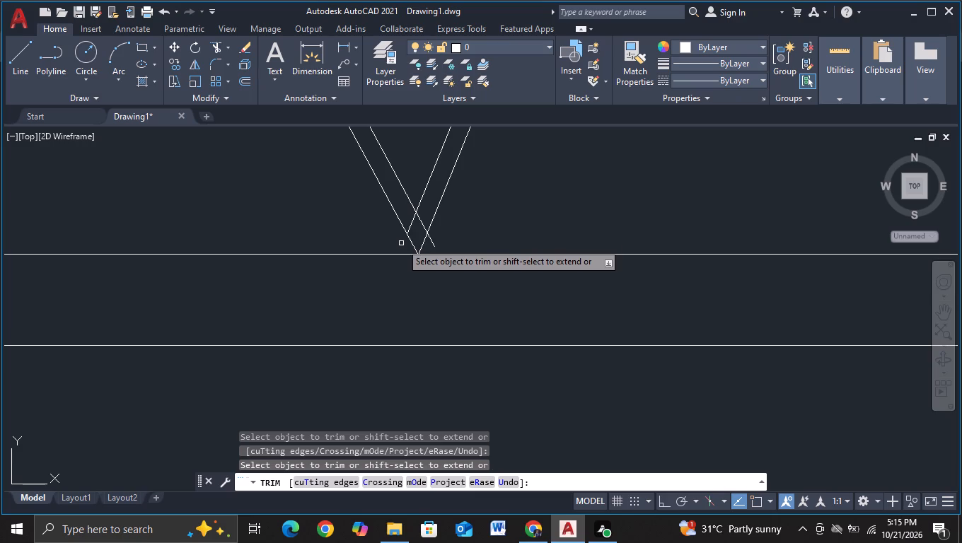
click(408, 209)
click(414, 234)
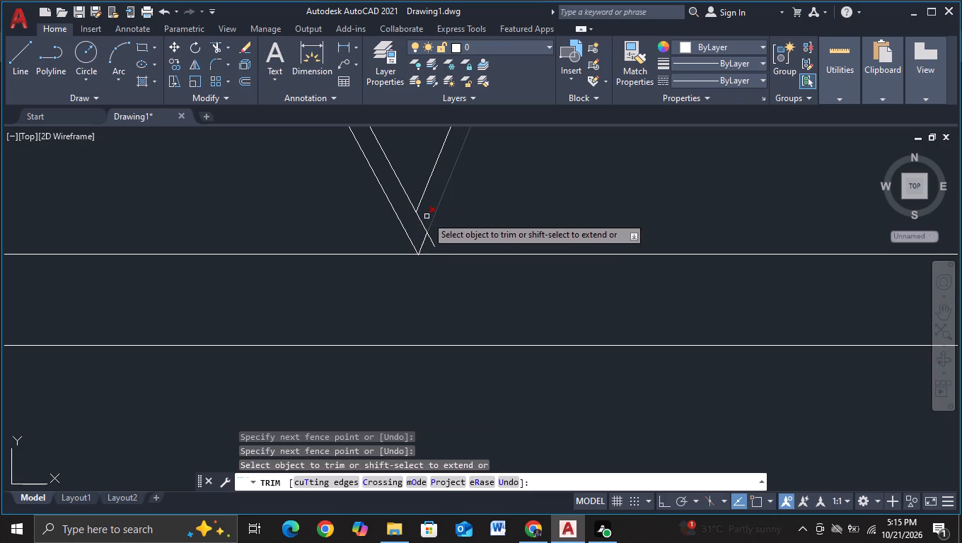
drag(422, 210, 415, 226)
click(412, 231)
click(434, 241)
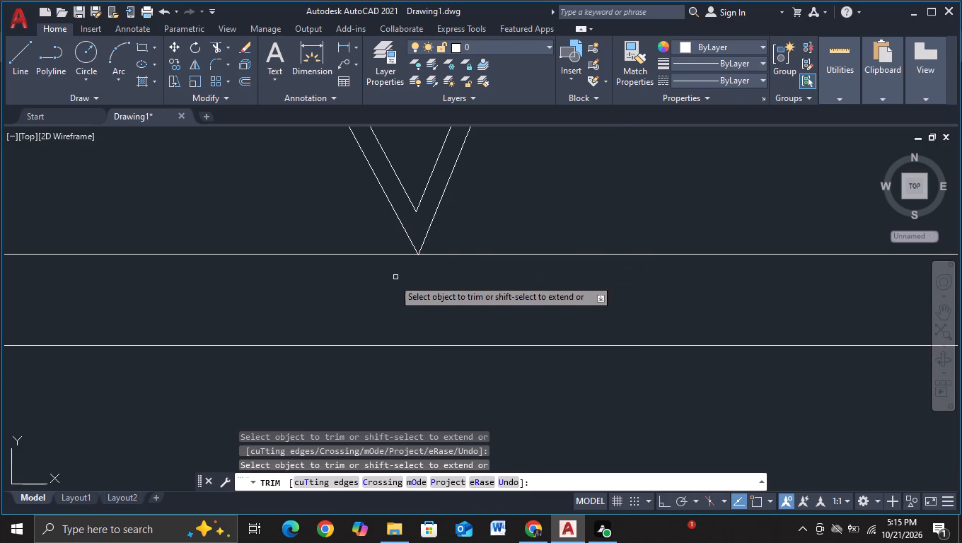
Trim the crossing inner brace ends and the overshoot below the lower chord at the fourth lower vertex from the bridge's far end.
scroll(331, 313, down, 2)
middle_drag(96, 302, 579, 323)
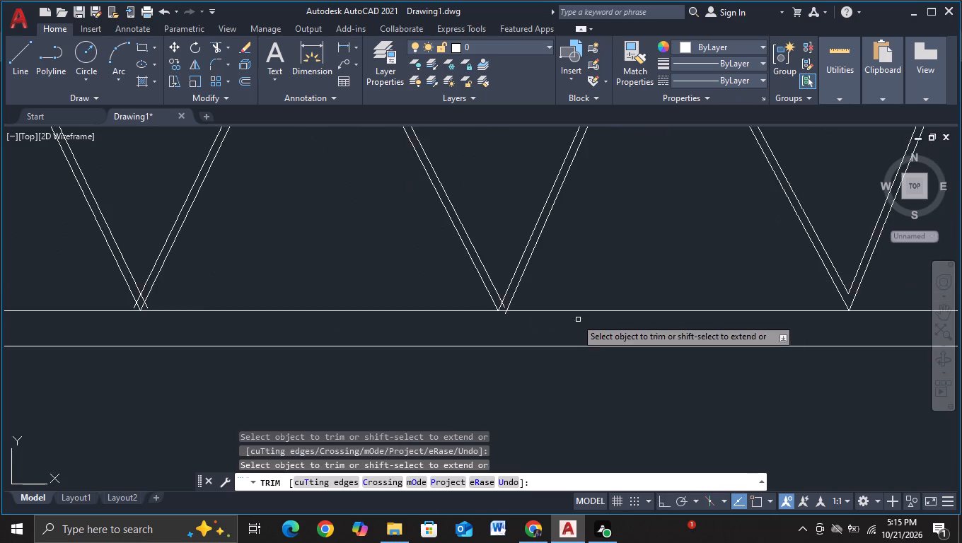
scroll(569, 315, up, 1)
scroll(424, 293, up, 2)
click(505, 308)
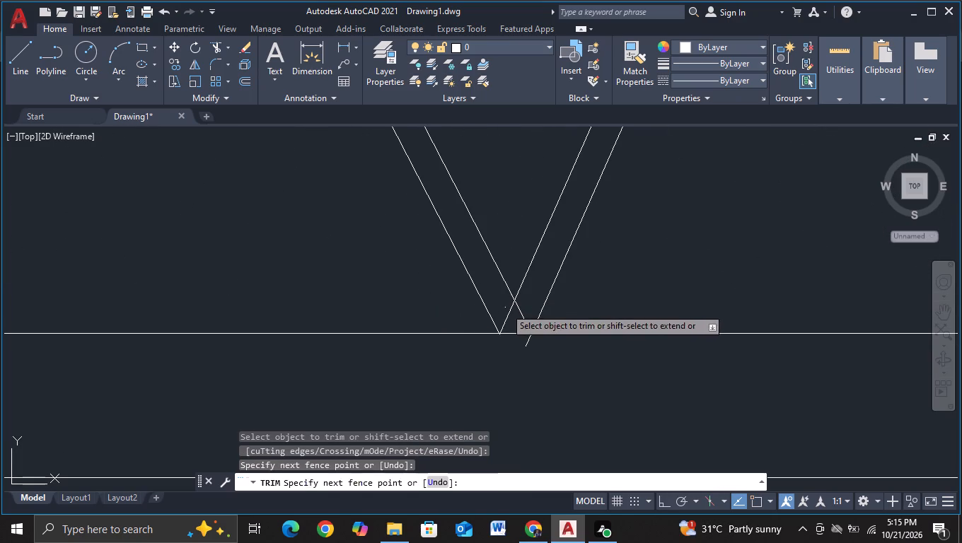
click(512, 321)
drag(512, 321, 518, 315)
drag(531, 302, 501, 327)
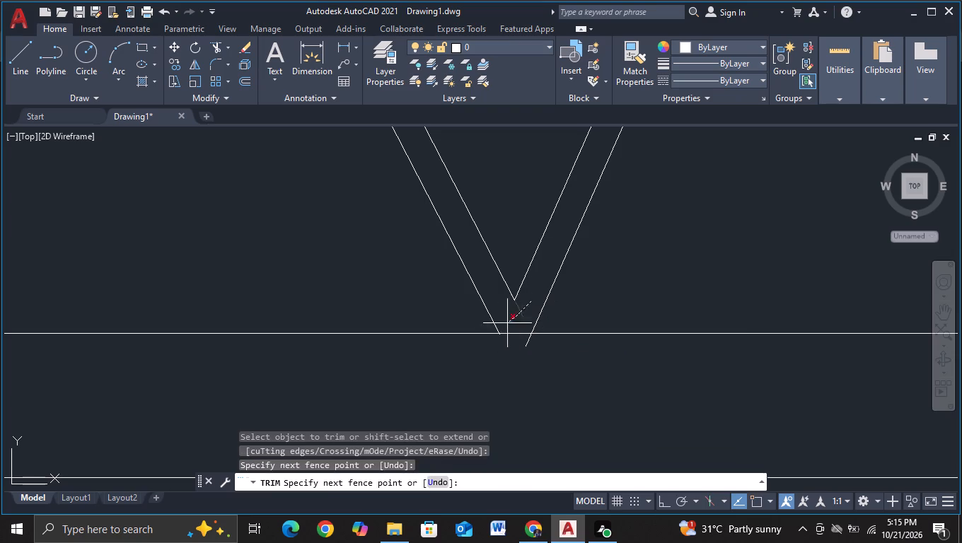
drag(501, 327, 499, 328)
click(527, 342)
Trim the crossing brace ends at the fifth lower vertex from the bridge's far end into a clean double-line V.
scroll(329, 341, down, 2)
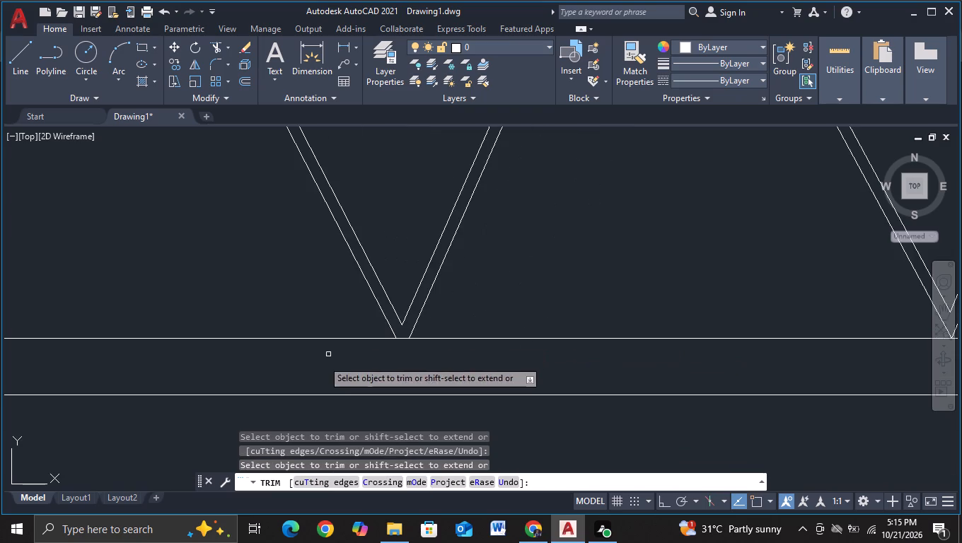
middle_drag(301, 370, 711, 316)
scroll(345, 261, up, 2)
middle_drag(291, 276, 546, 255)
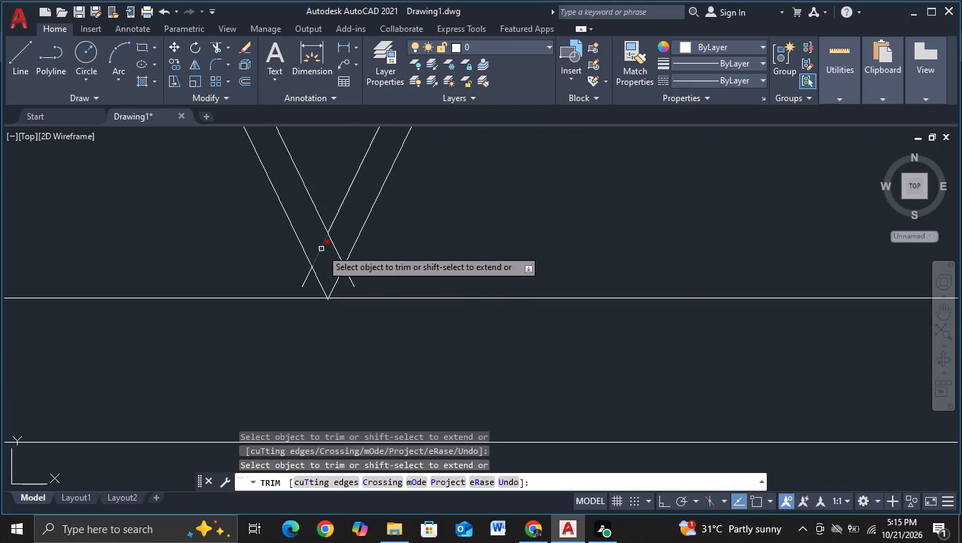
click(313, 240)
click(320, 270)
drag(339, 233, 316, 265)
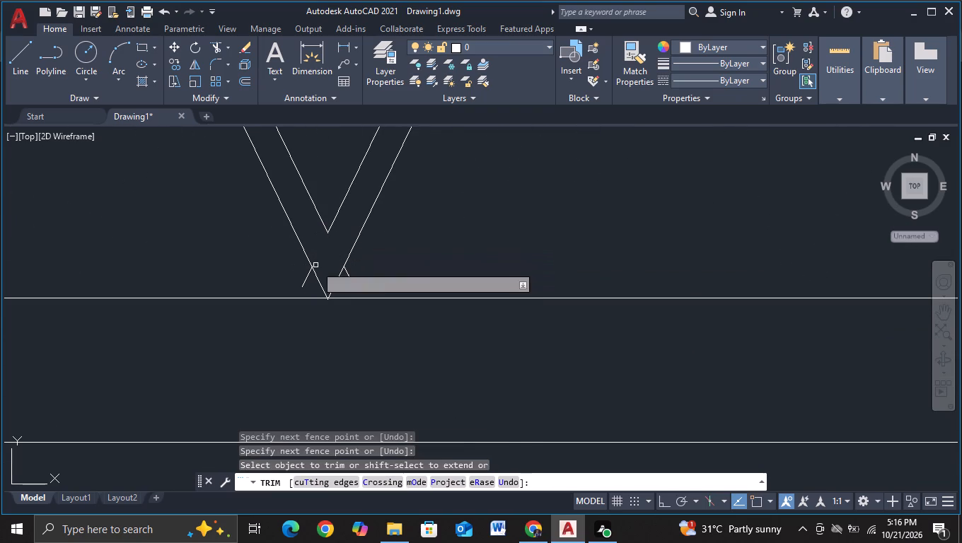
click(305, 279)
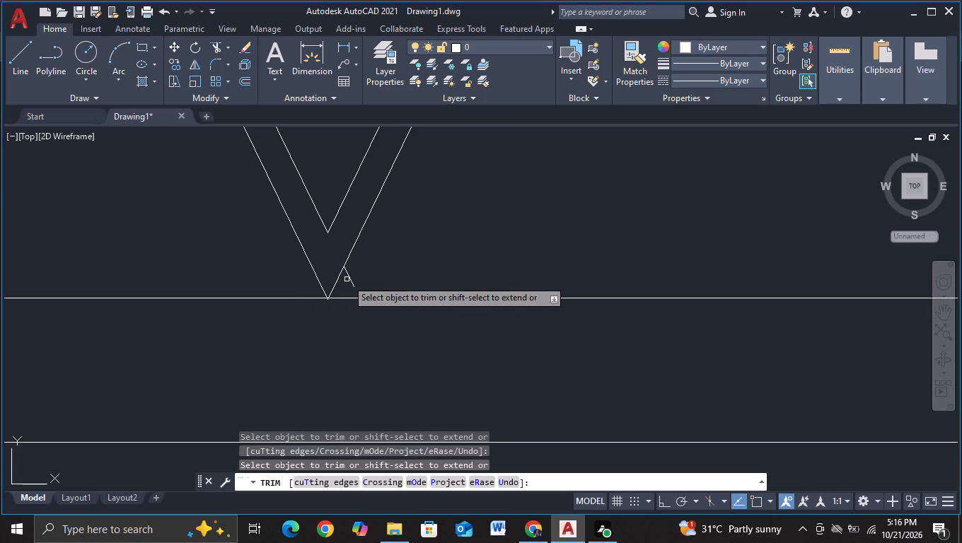
click(349, 277)
Trim the crossing inner brace ends and the overshoots below the lower chord at the bridge's fourth lower vertex from the tower.
scroll(228, 308, down, 4)
middle_drag(187, 320, 262, 321)
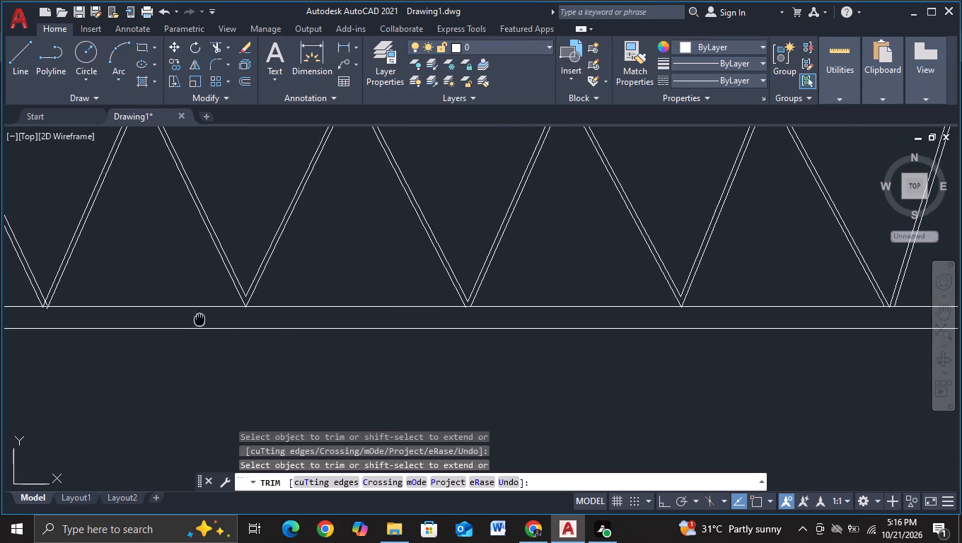
middle_drag(262, 321, 557, 325)
scroll(344, 312, up, 2)
middle_drag(211, 344, 500, 346)
scroll(270, 324, up, 2)
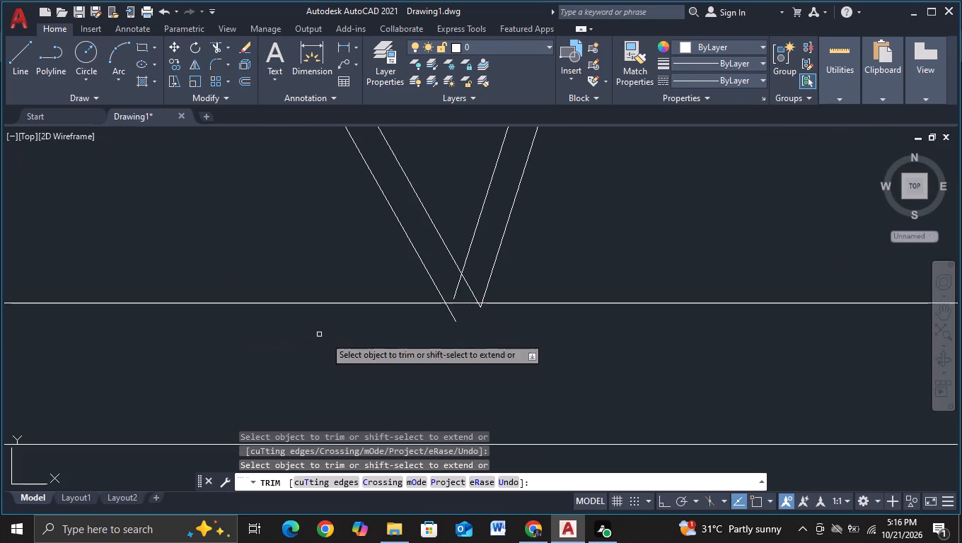
click(455, 279)
click(463, 298)
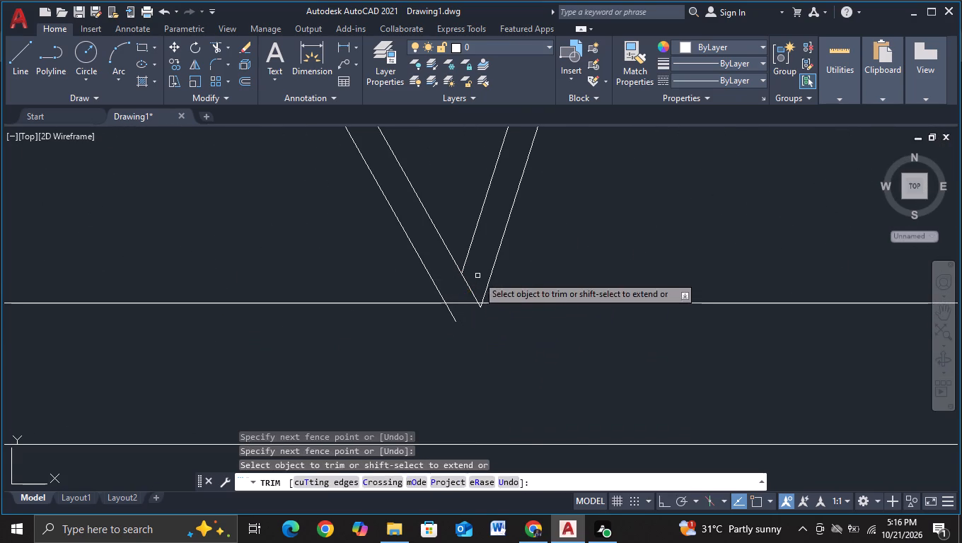
drag(477, 275, 465, 286)
click(453, 314)
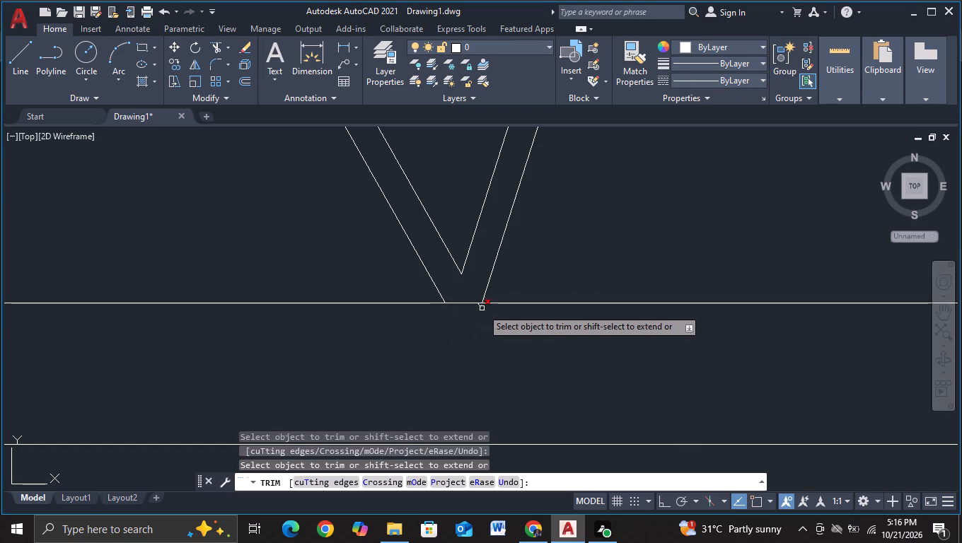
click(482, 306)
click(479, 305)
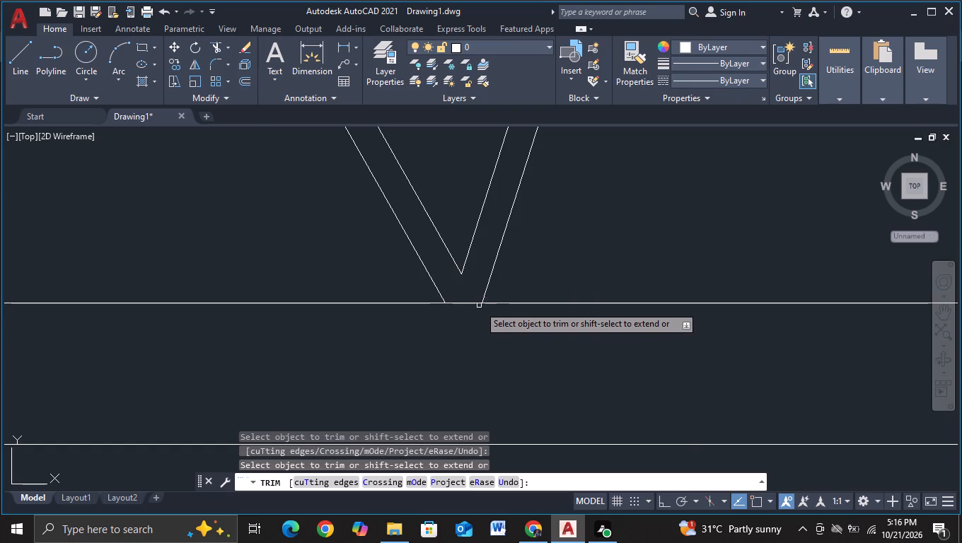
Trim the crossing brace ends at the bridge's third lower vertex from the tower into a clean double-line V.
scroll(284, 321, down, 2)
middle_drag(238, 333, 756, 323)
scroll(391, 282, up, 2)
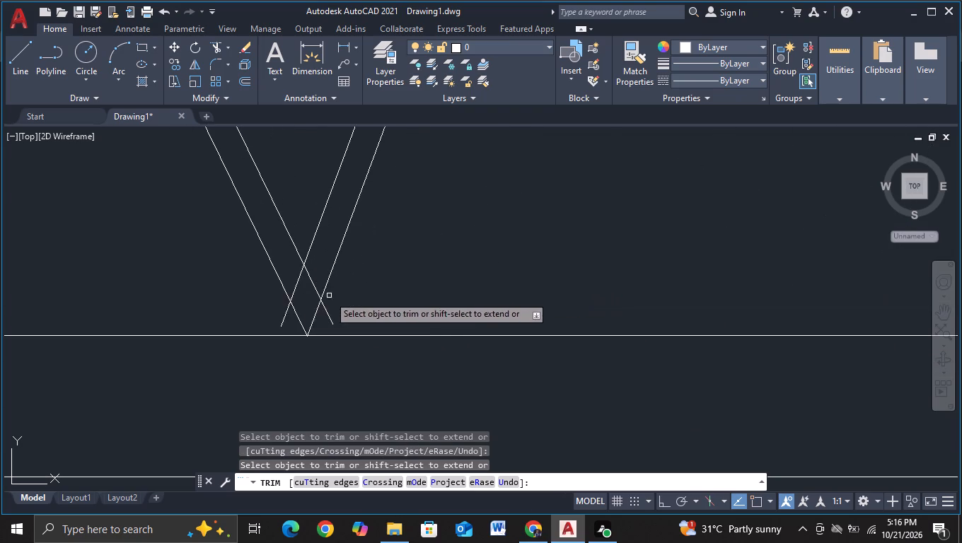
click(294, 271)
click(302, 289)
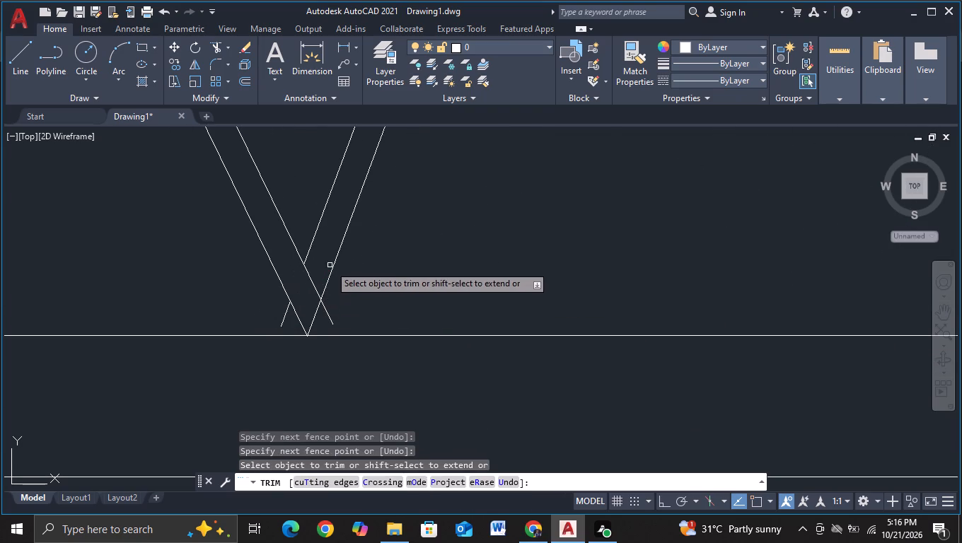
click(330, 265)
click(317, 280)
drag(293, 297, 303, 285)
click(320, 265)
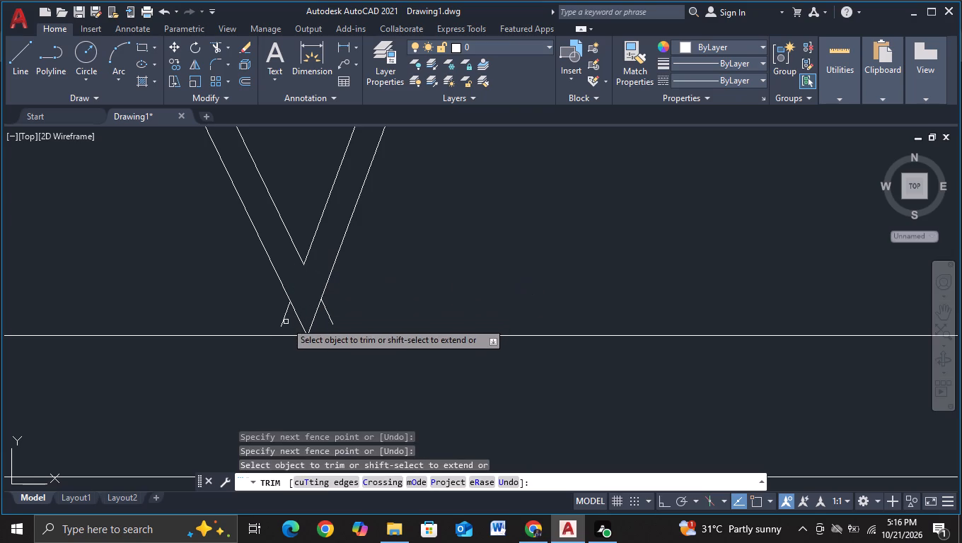
click(283, 317)
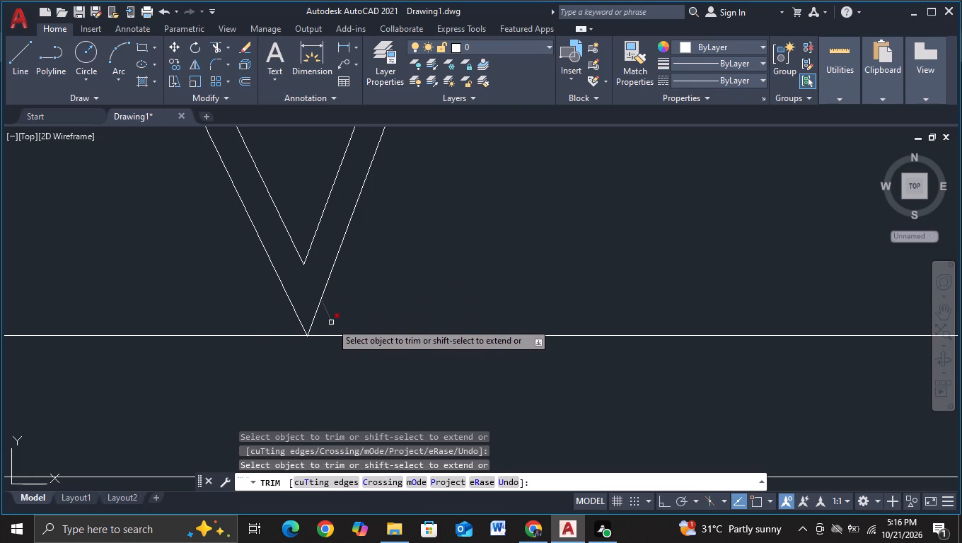
click(331, 322)
Trim the crossing brace ends at the bridge's second lower vertex from the tower into a clean double-line V.
scroll(316, 346, down, 3)
middle_drag(271, 370, 822, 331)
scroll(535, 308, up, 1)
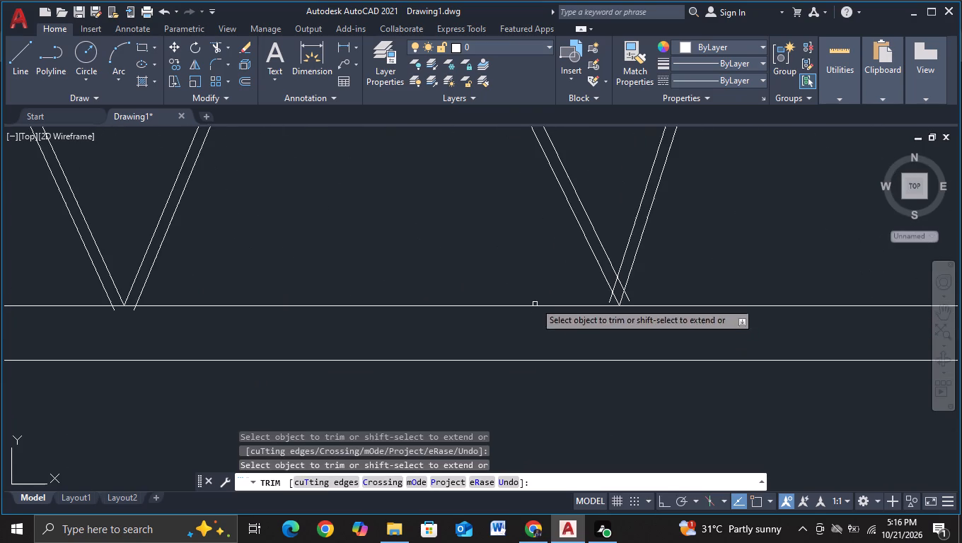
scroll(610, 308, up, 2)
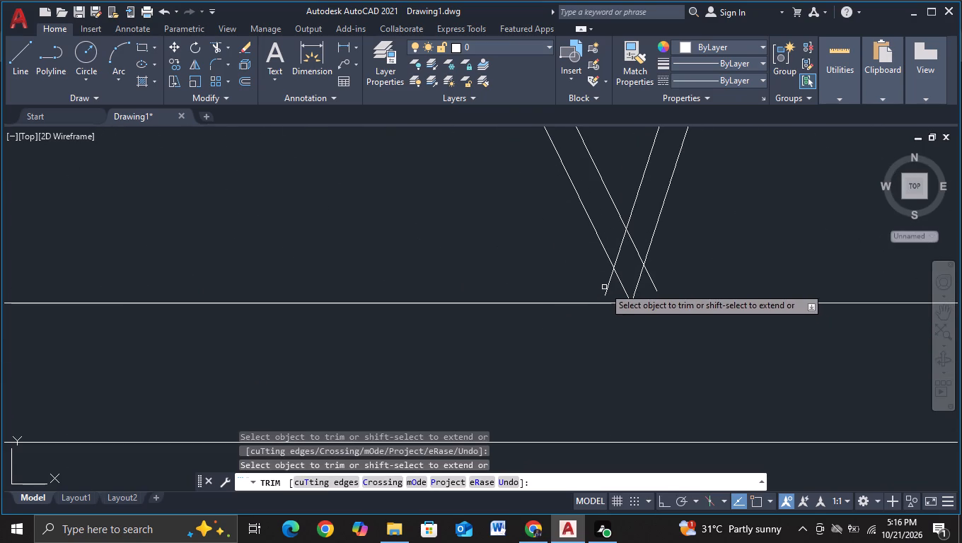
click(610, 285)
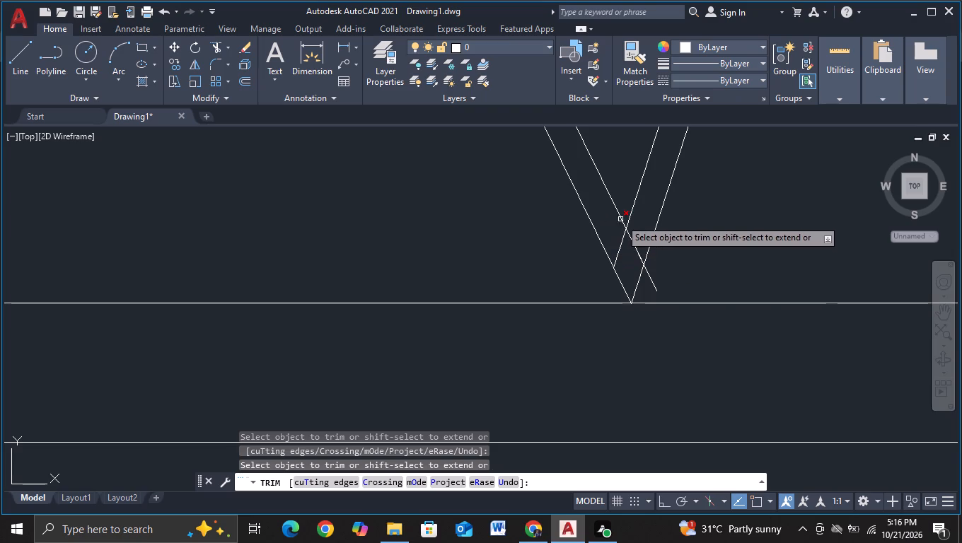
click(613, 230)
click(626, 263)
drag(650, 221, 640, 232)
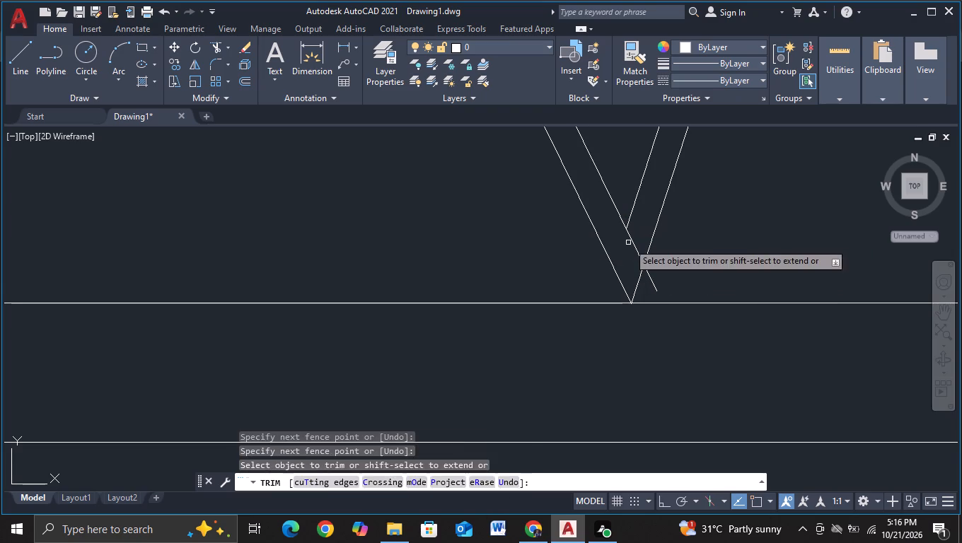
click(625, 247)
click(656, 211)
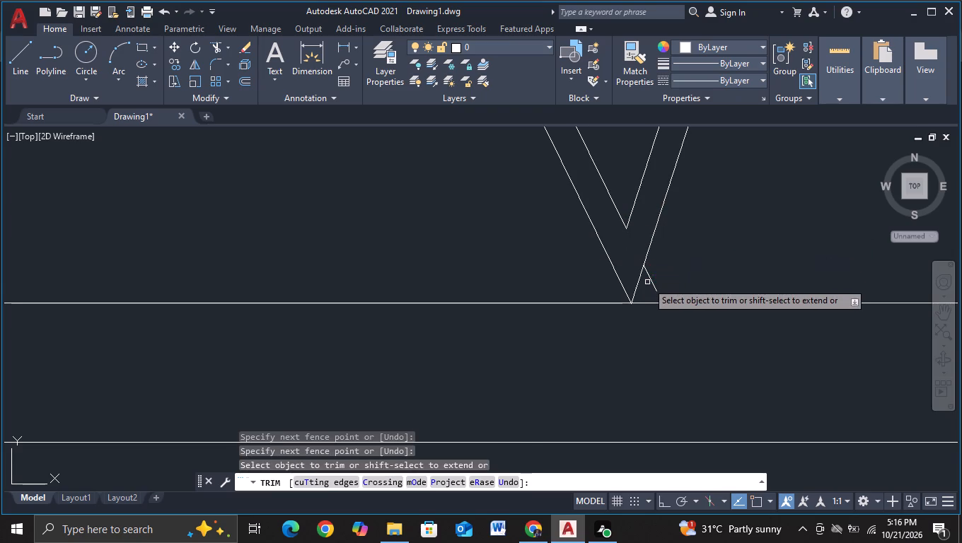
click(651, 280)
Trim the two brace ends overshooting the lower chord at the bridge's first lower vertex beyond the tower, and finish trimming.
scroll(290, 277, down, 3)
middle_drag(238, 298, 274, 291)
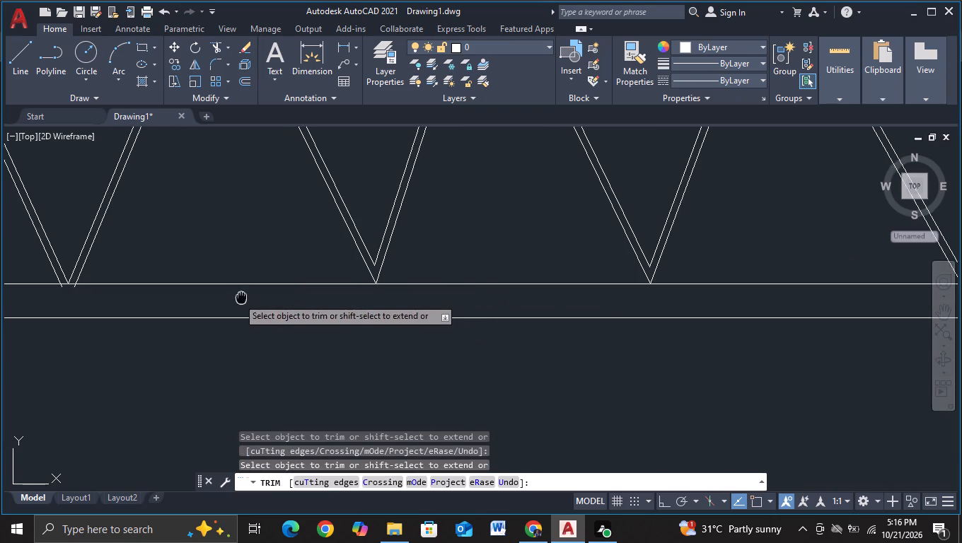
middle_drag(274, 291, 577, 305)
scroll(427, 296, up, 2)
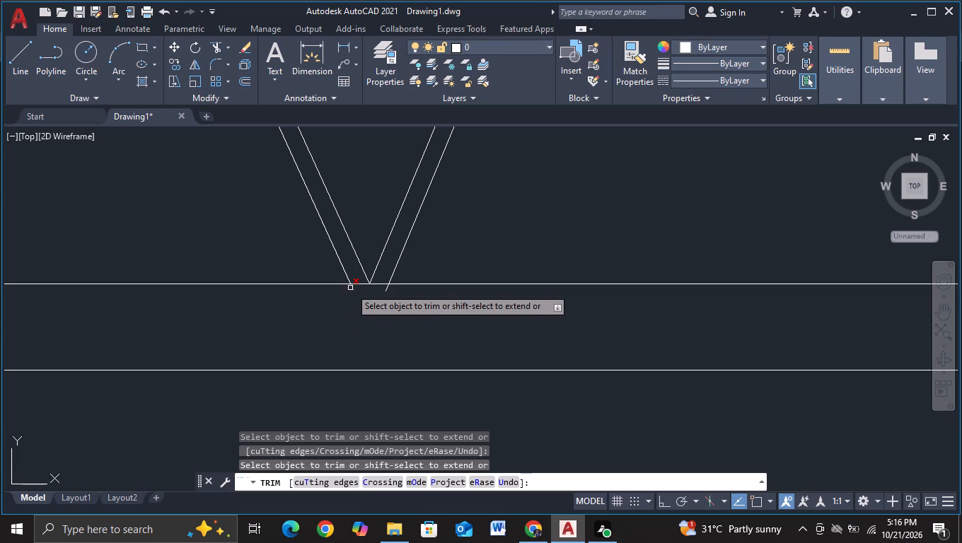
click(350, 288)
click(386, 288)
scroll(352, 305, down, 3)
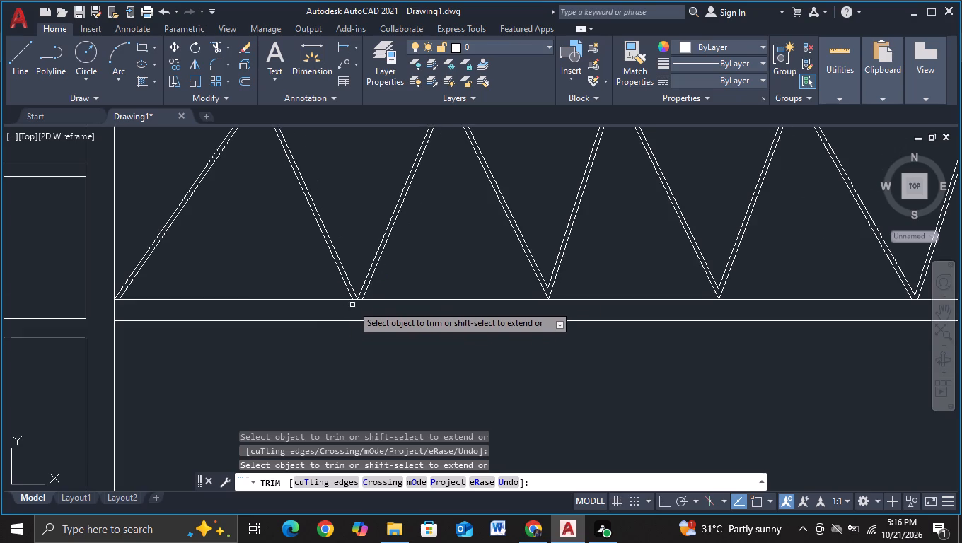
middle_drag(269, 315, 451, 319)
scroll(454, 320, down, 2)
middle_drag(613, 363, 145, 320)
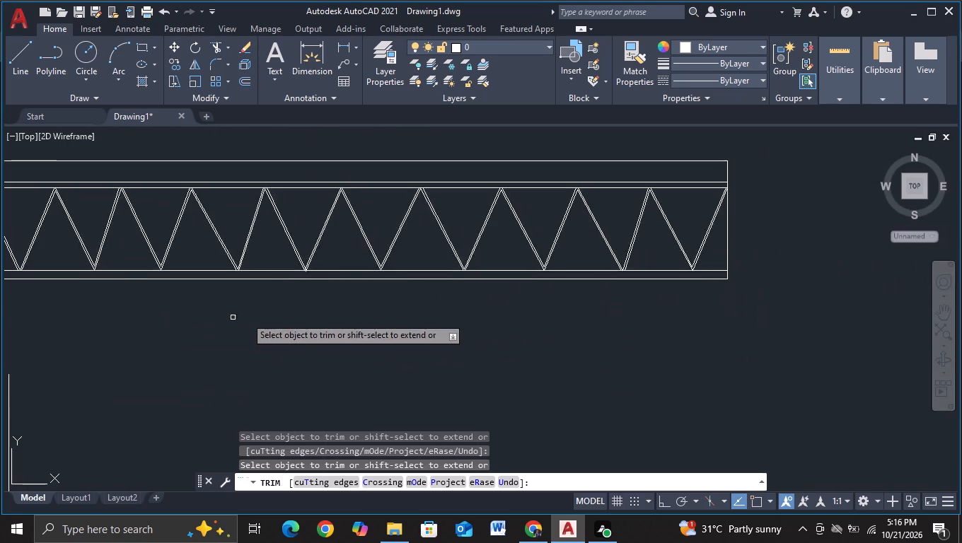
scroll(338, 317, down, 2)
scroll(376, 326, up, 2)
key(Escape)
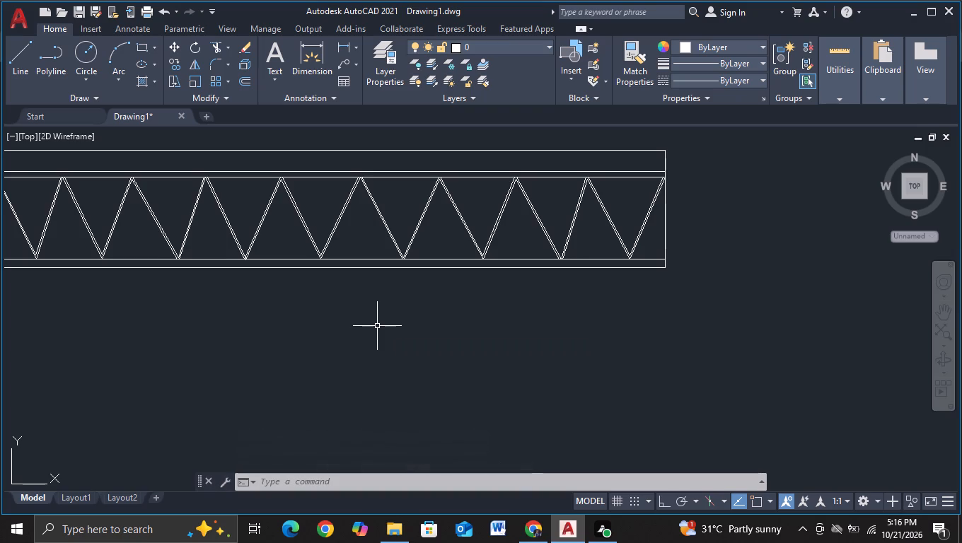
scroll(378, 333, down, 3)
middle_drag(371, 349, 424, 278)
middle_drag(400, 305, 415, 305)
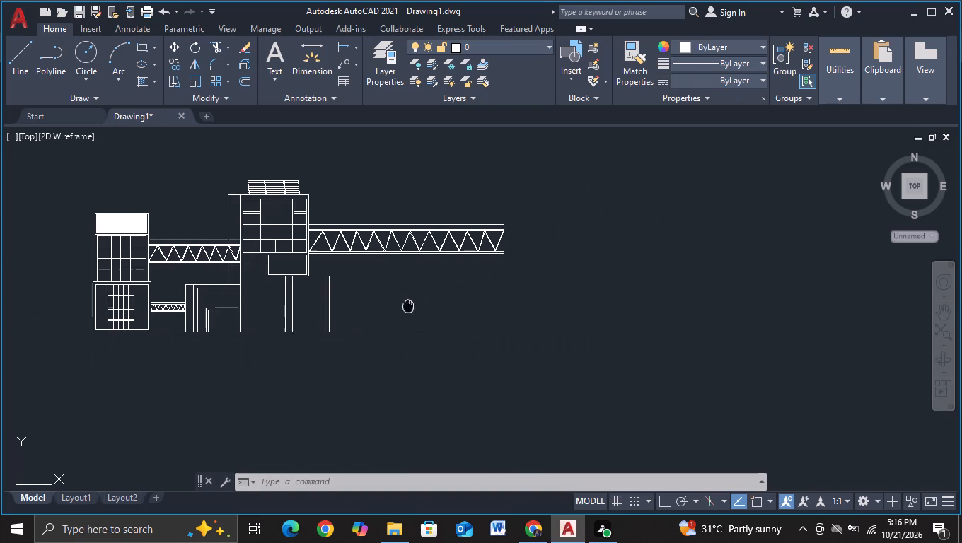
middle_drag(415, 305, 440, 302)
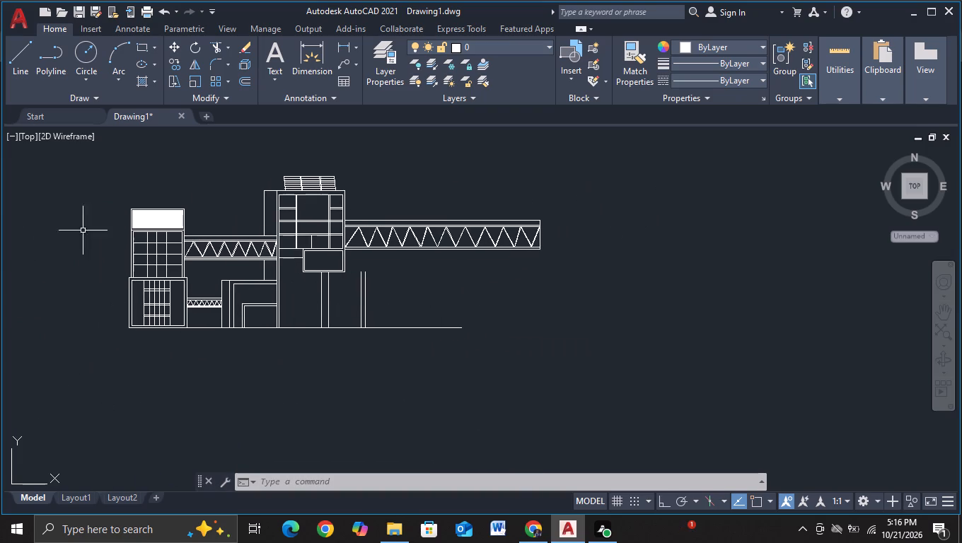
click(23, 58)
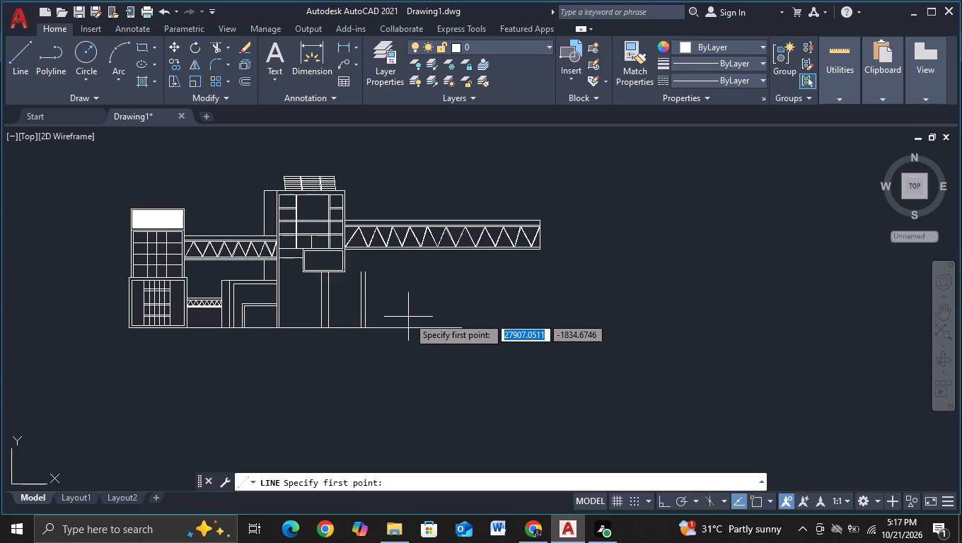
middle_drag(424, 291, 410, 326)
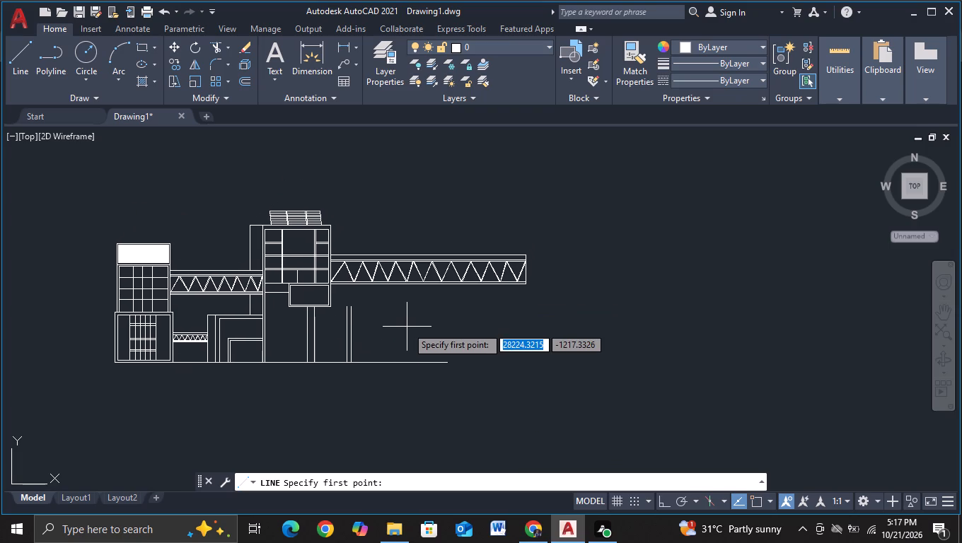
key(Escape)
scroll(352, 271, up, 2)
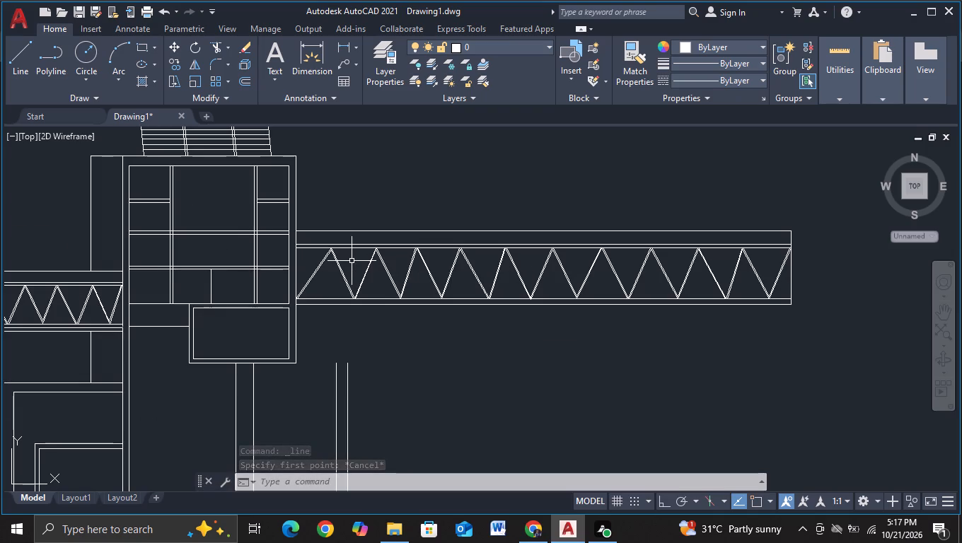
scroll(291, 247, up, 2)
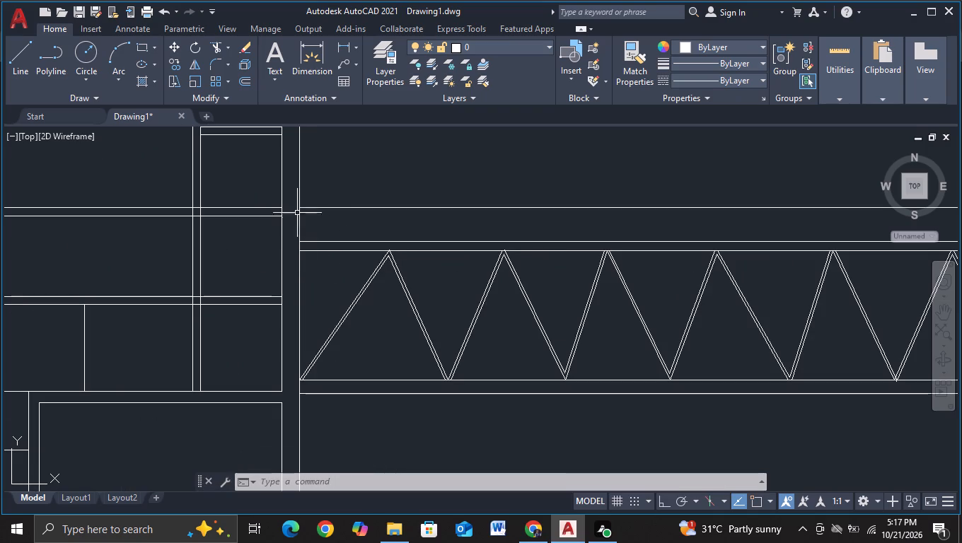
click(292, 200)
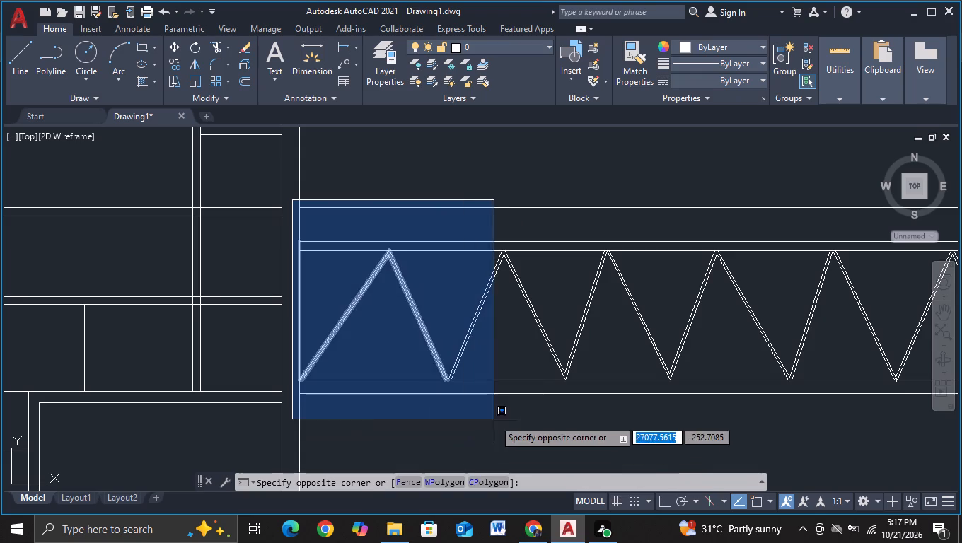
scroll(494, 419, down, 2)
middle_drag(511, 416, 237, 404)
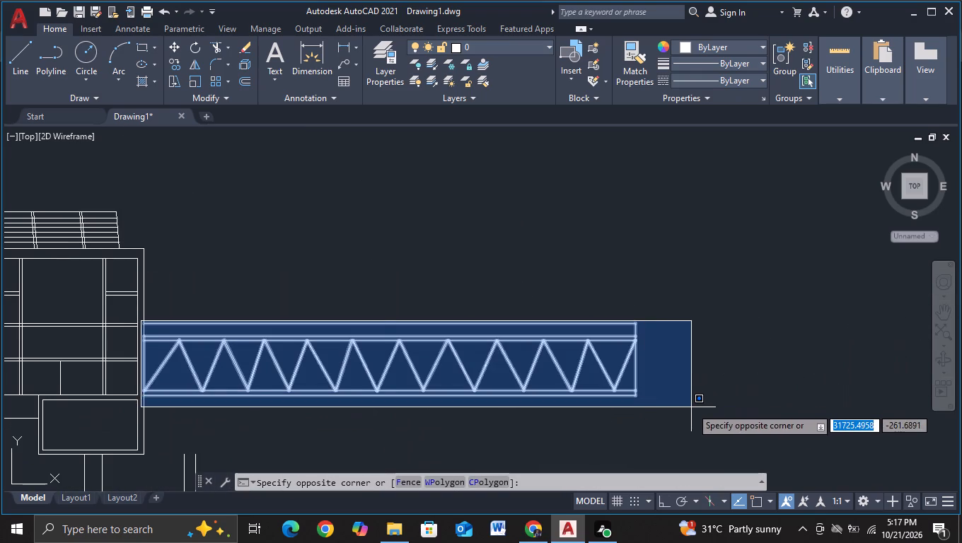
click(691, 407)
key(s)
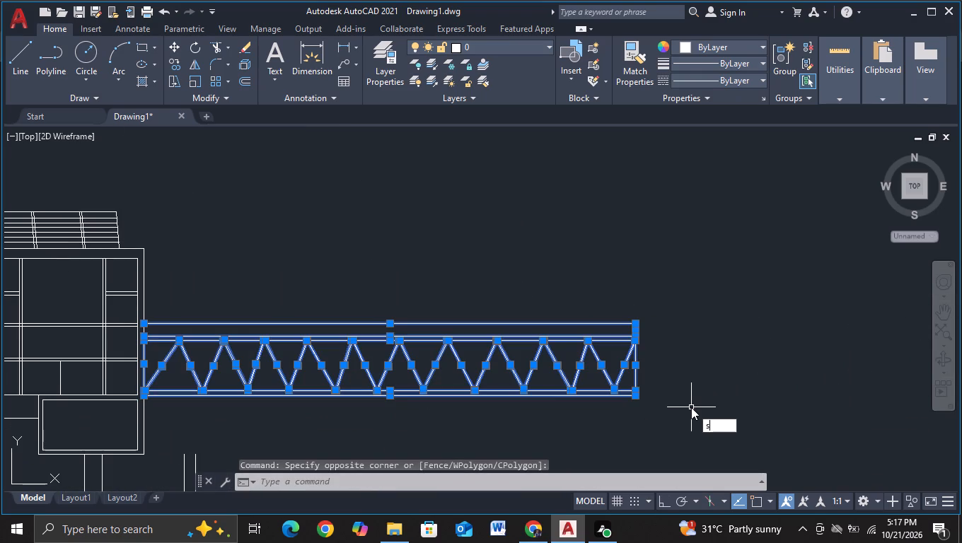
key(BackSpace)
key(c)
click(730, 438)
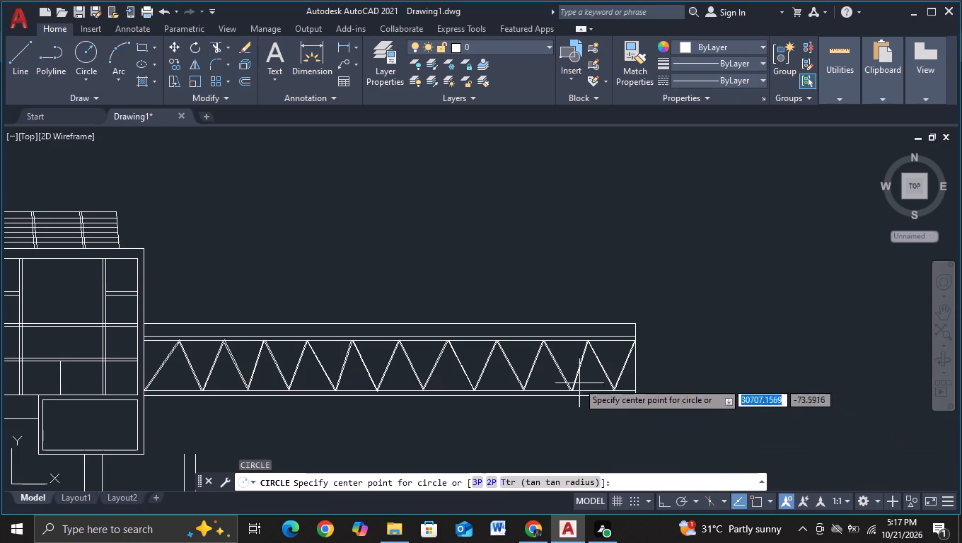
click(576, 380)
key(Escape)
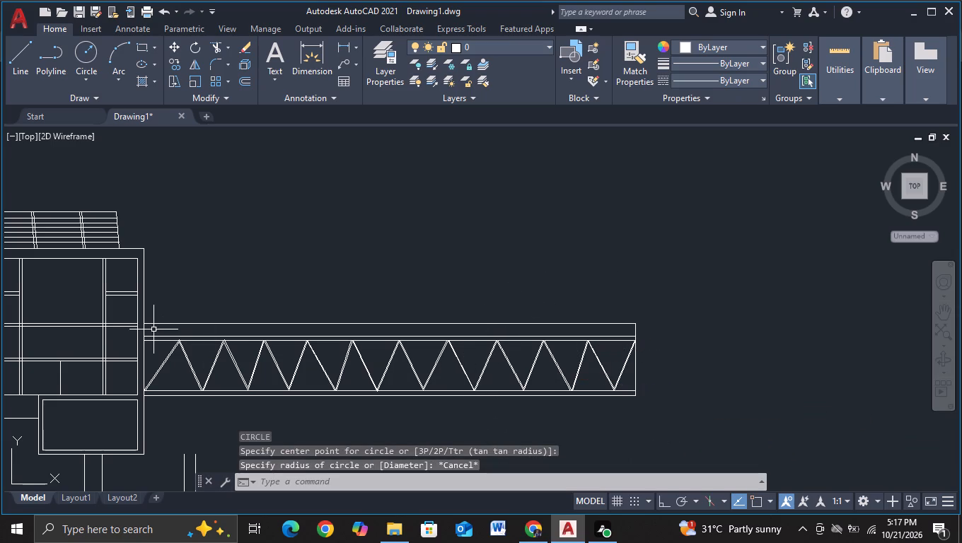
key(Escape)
Copy the whole long right-hand bridge, with its chords and zigzag braces, from a base point near its far end.
scroll(141, 315, up, 2)
middle_drag(140, 332, 140, 331)
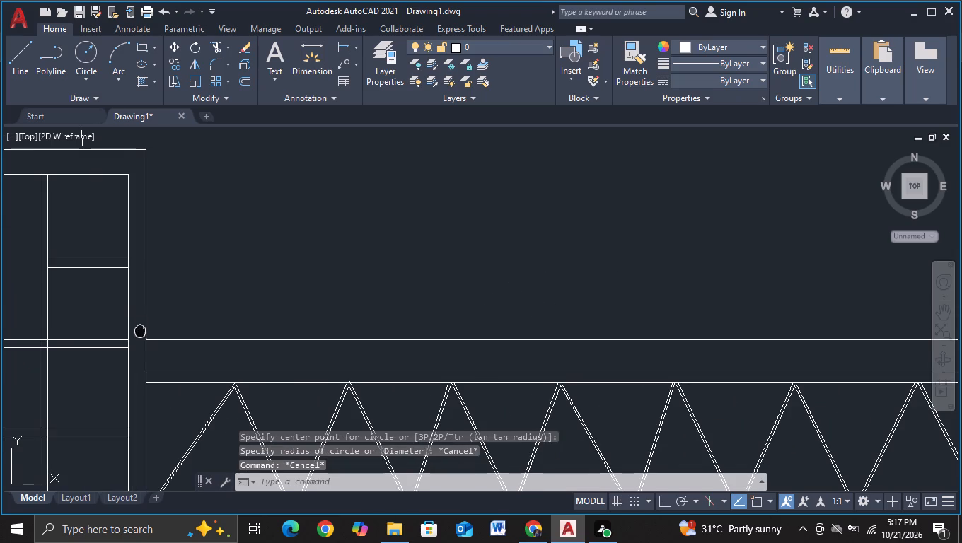
middle_drag(140, 331, 132, 271)
click(129, 267)
scroll(148, 381, down, 2)
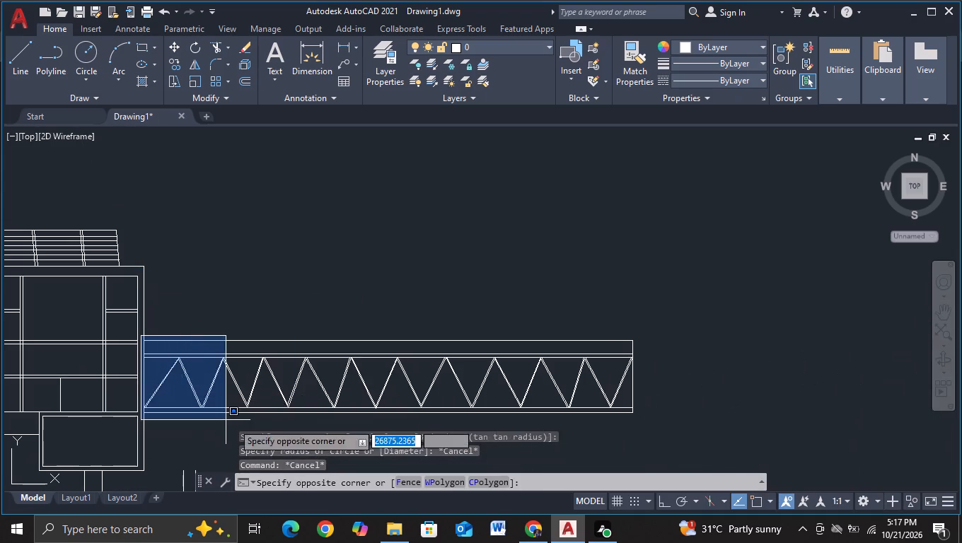
click(671, 428)
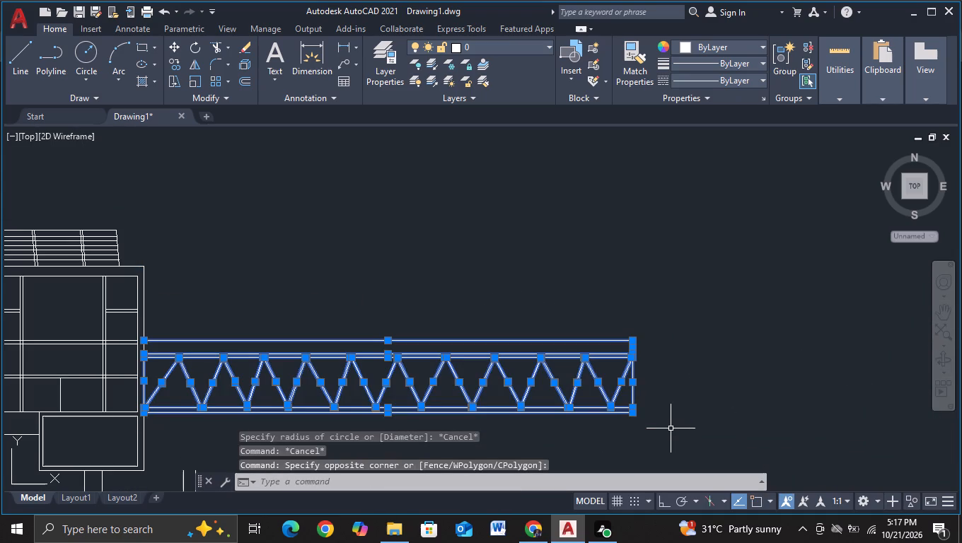
key(c)
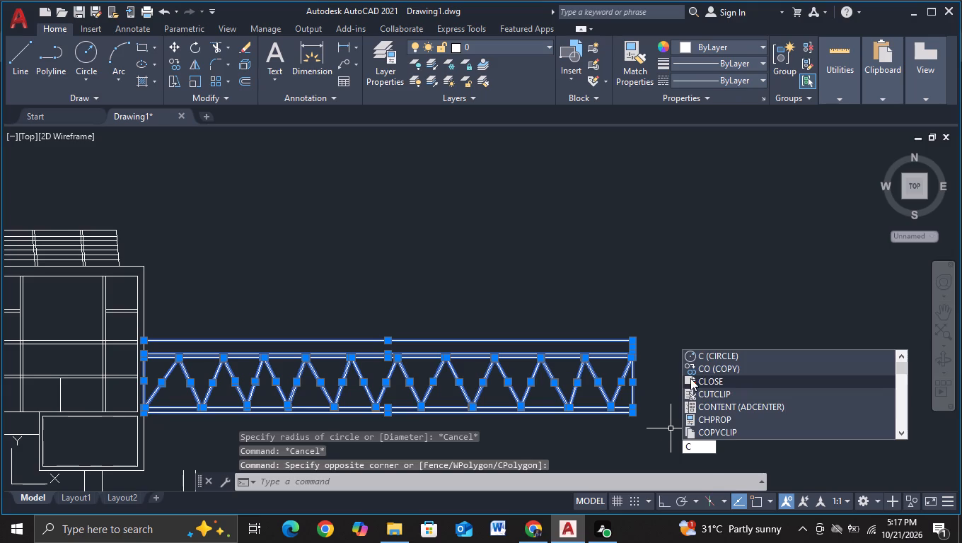
click(695, 370)
click(552, 391)
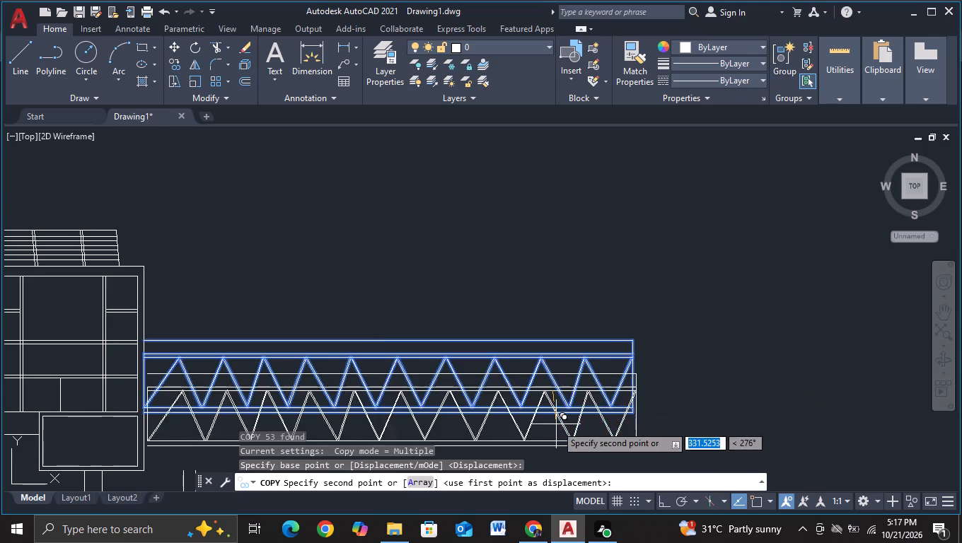
scroll(556, 425, down, 3)
middle_drag(705, 440, 454, 205)
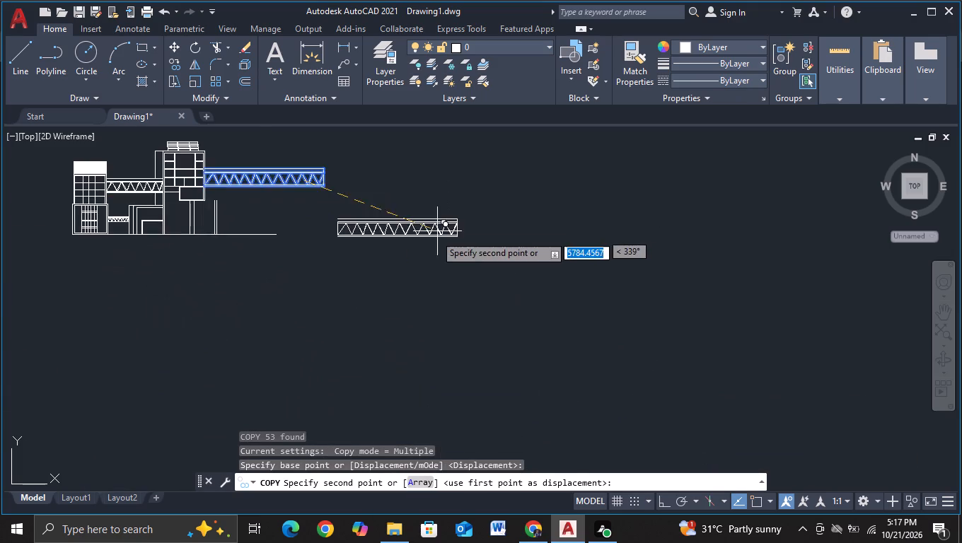
scroll(429, 238, up, 1)
middle_drag(298, 197, 601, 264)
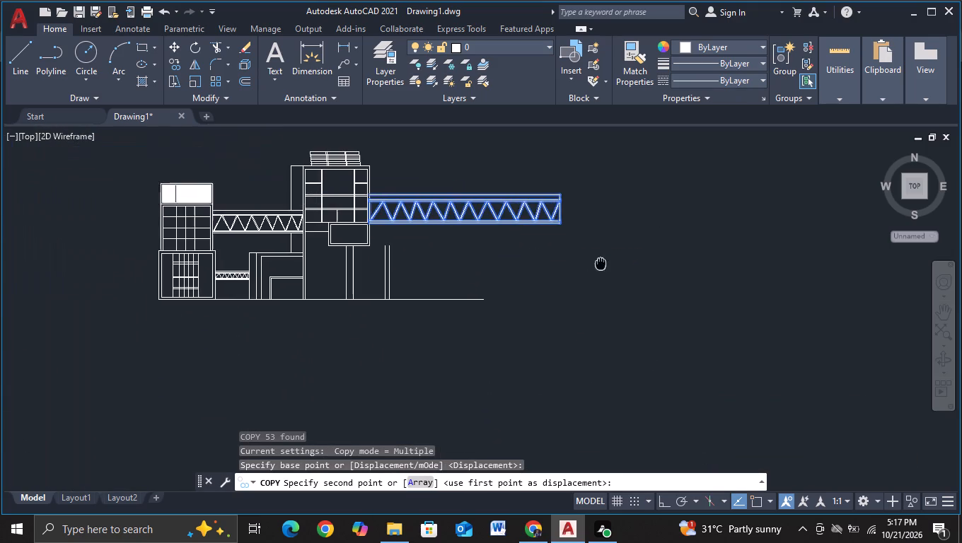
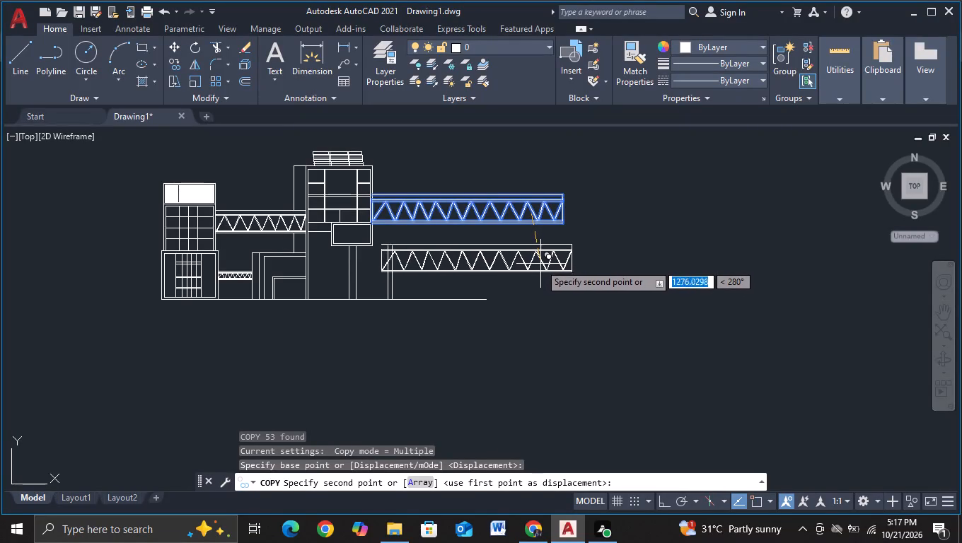
Place a copy of the long truss below the original, about 2086 units away at 316°.
click(590, 271)
key(Escape)
Scale the copied truss down to a factor of about 0.39.
click(421, 239)
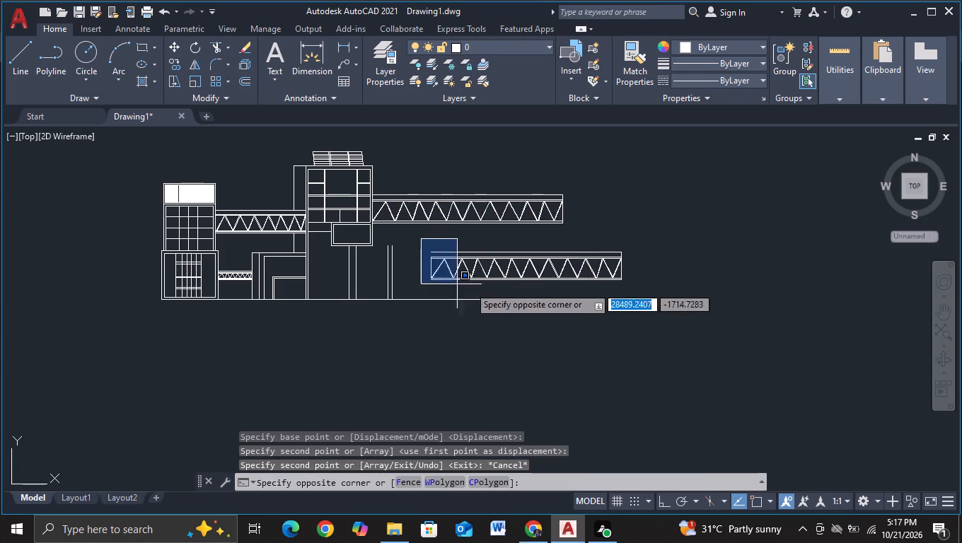
click(649, 296)
key(s)
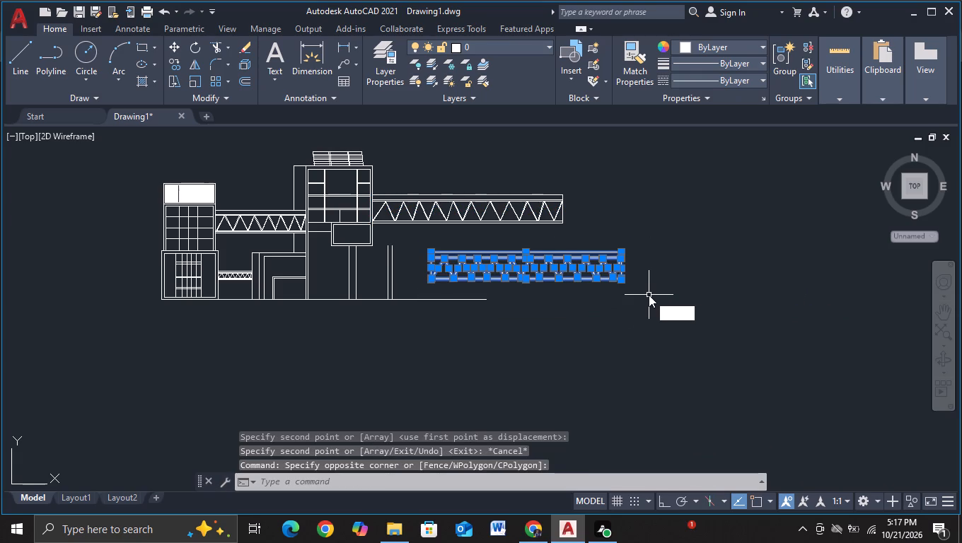
click(668, 337)
click(571, 285)
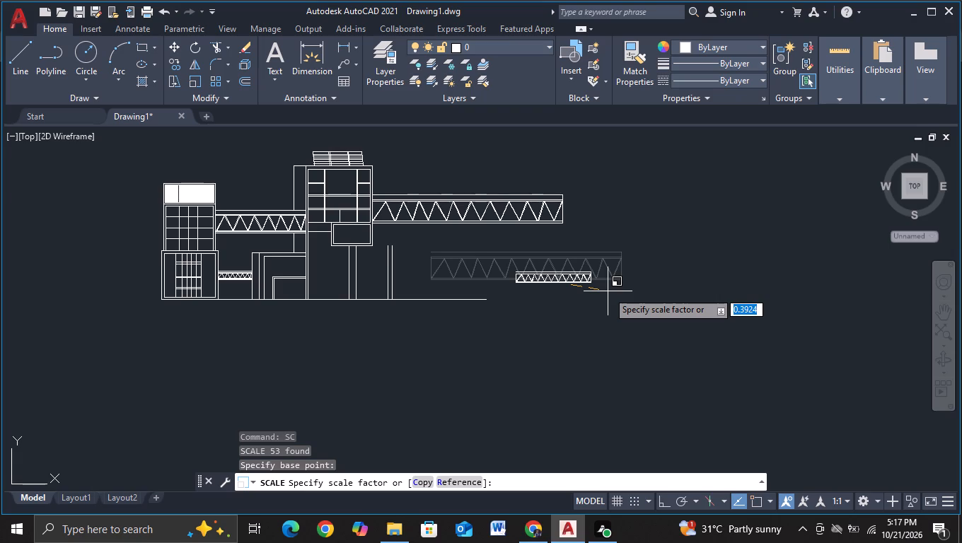
click(608, 291)
Move the scaled truss against the tower wall, with its underside level with the bottom of the projecting box.
click(515, 254)
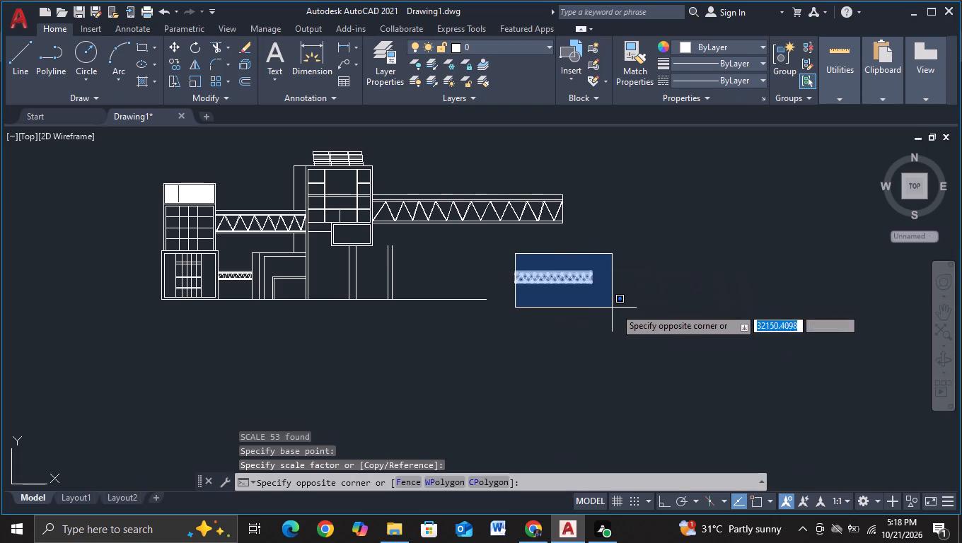
click(622, 308)
key(m)
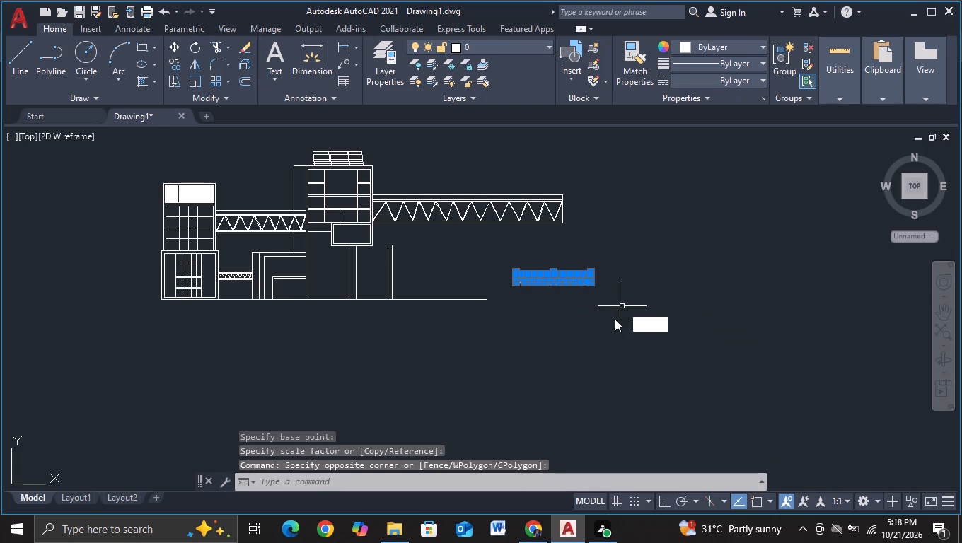
click(686, 343)
click(562, 284)
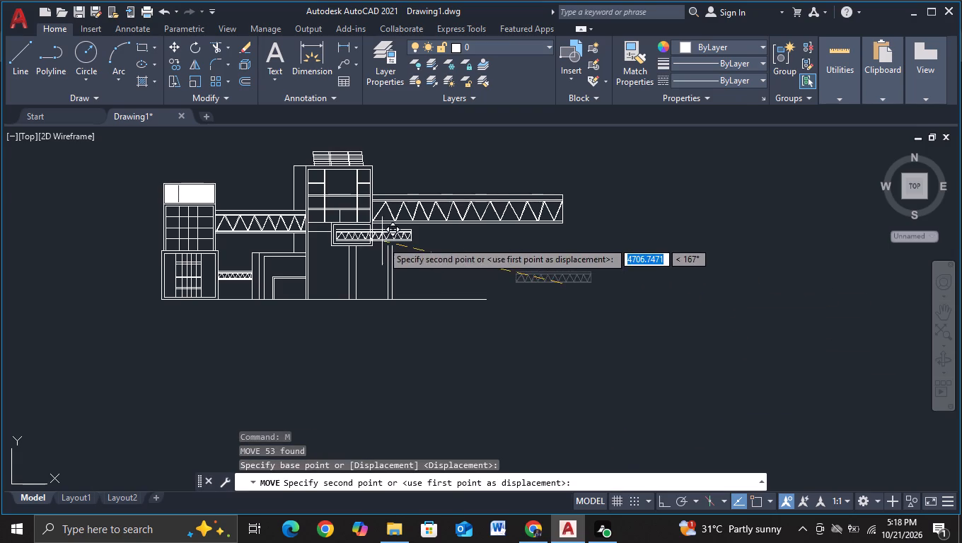
scroll(405, 249, up, 3)
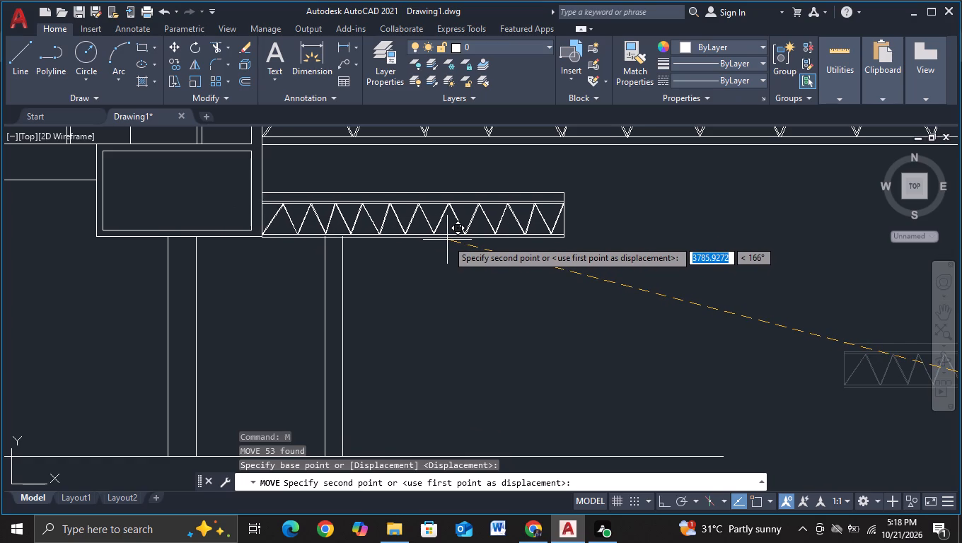
scroll(448, 238, up, 1)
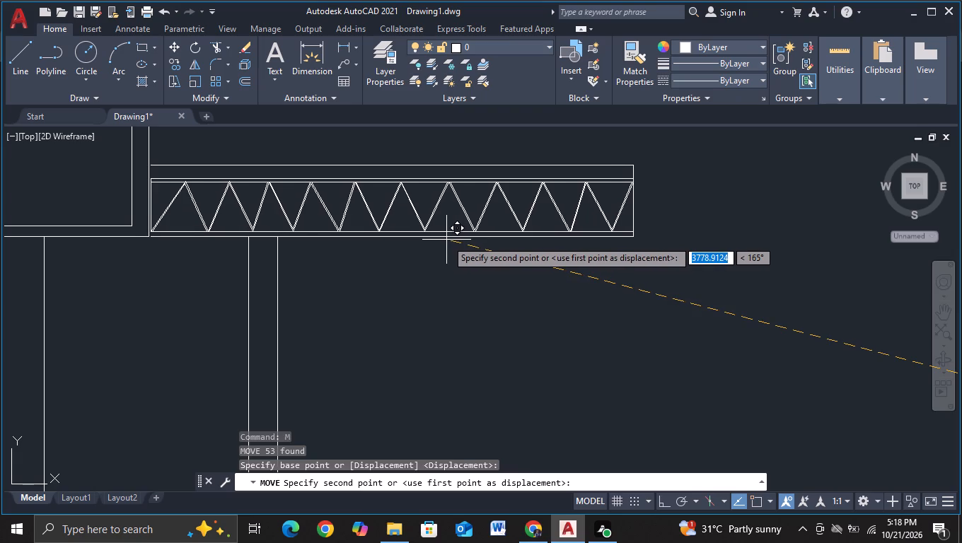
click(446, 240)
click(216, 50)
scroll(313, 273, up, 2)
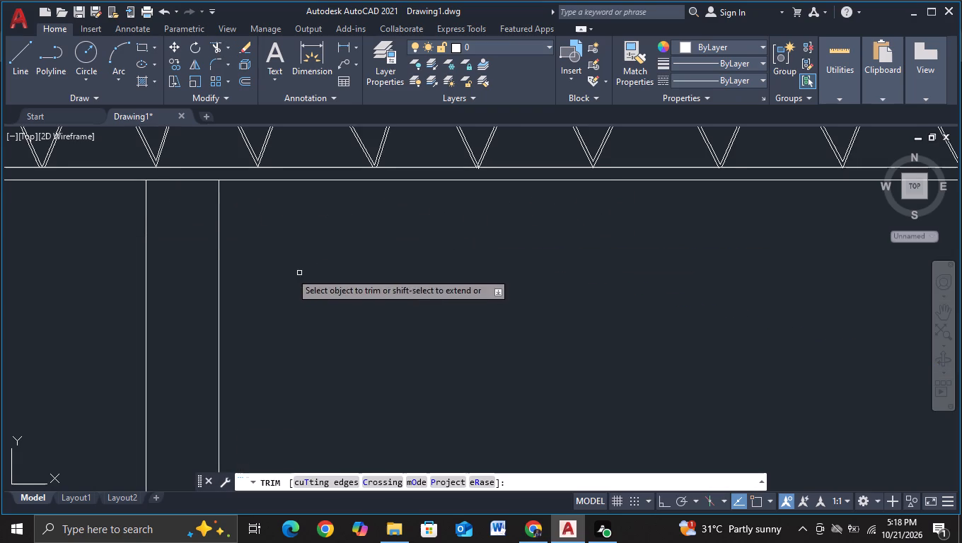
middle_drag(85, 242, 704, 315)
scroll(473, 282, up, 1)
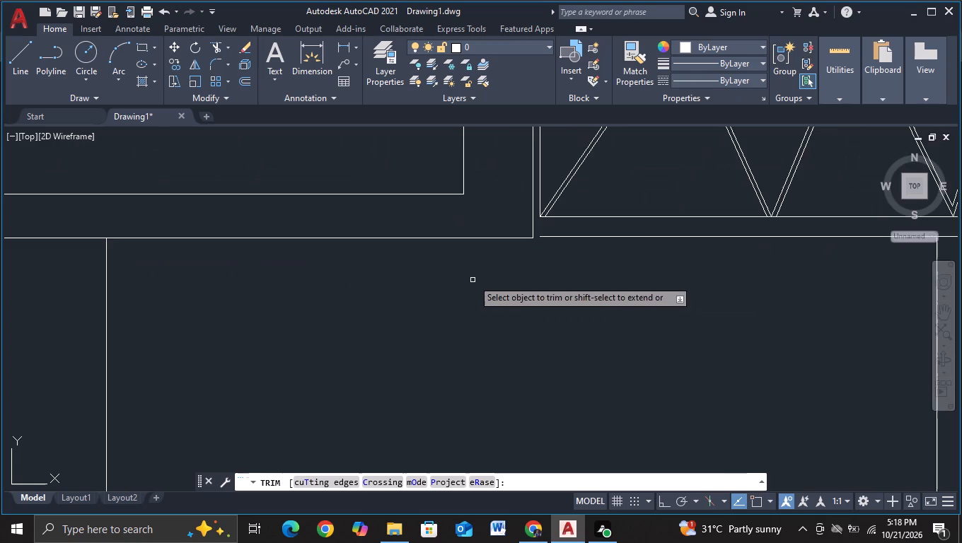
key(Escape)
Extend the small truss's horizontal lines to the tower wall and the column lines beneath it up to its underside.
key(e)
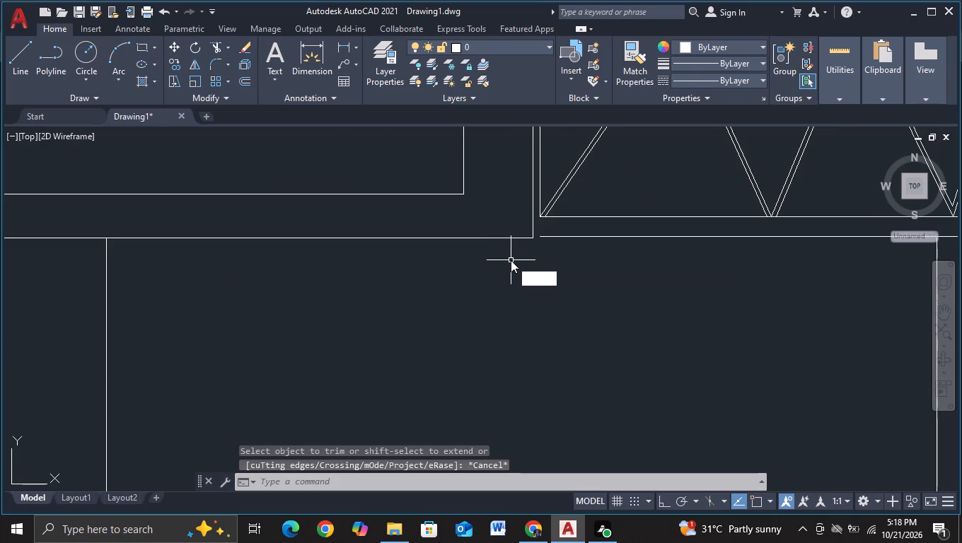
click(574, 299)
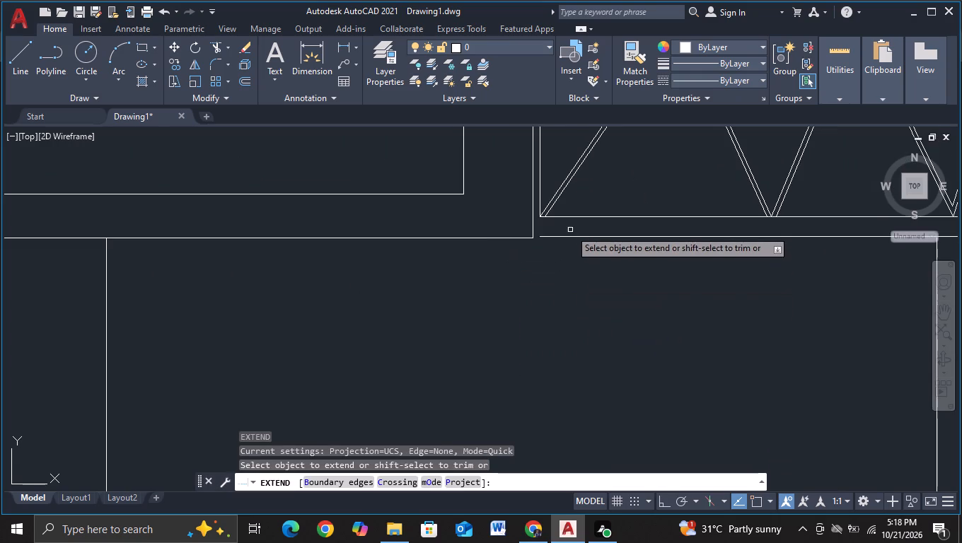
click(567, 235)
scroll(567, 235, down, 3)
middle_drag(556, 290, 505, 385)
scroll(477, 235, up, 2)
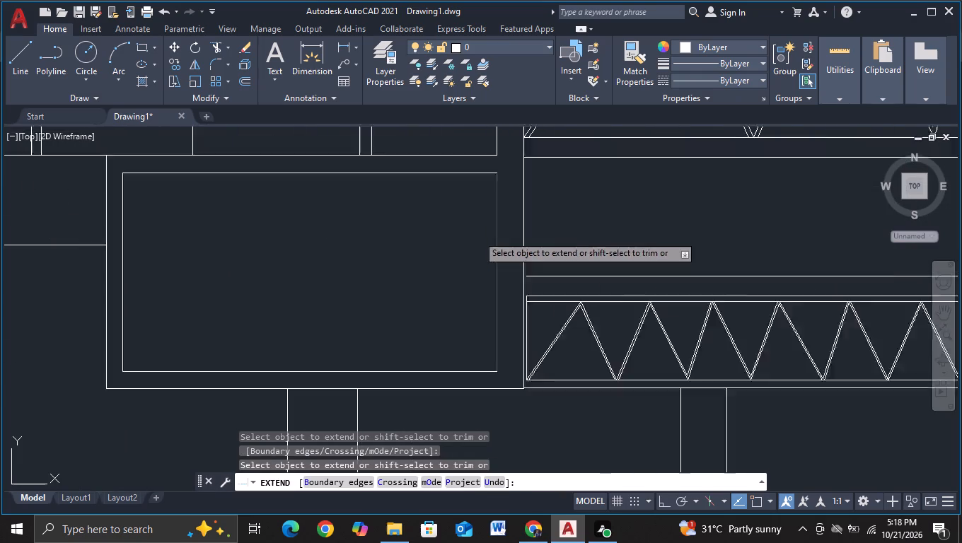
click(561, 298)
click(561, 305)
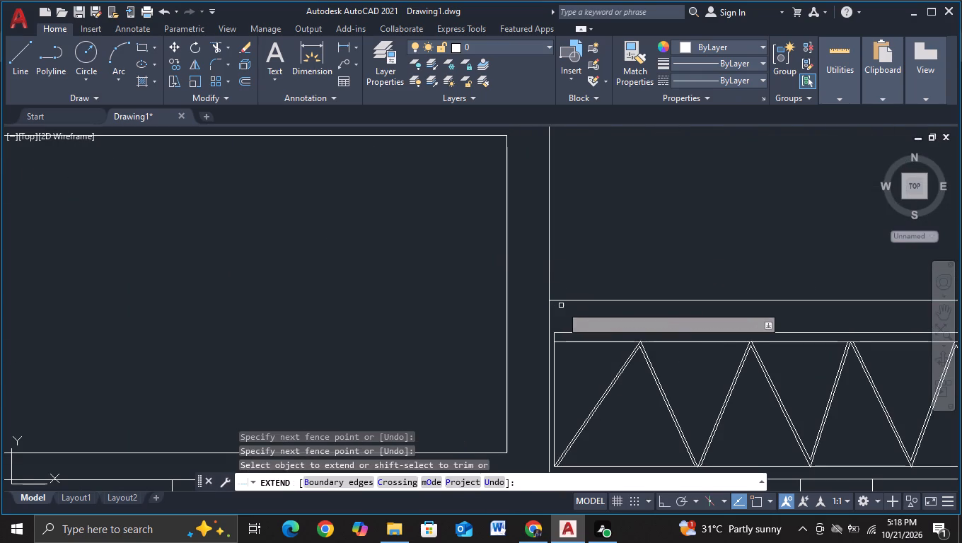
scroll(561, 305, down, 2)
middle_drag(719, 413, 615, 384)
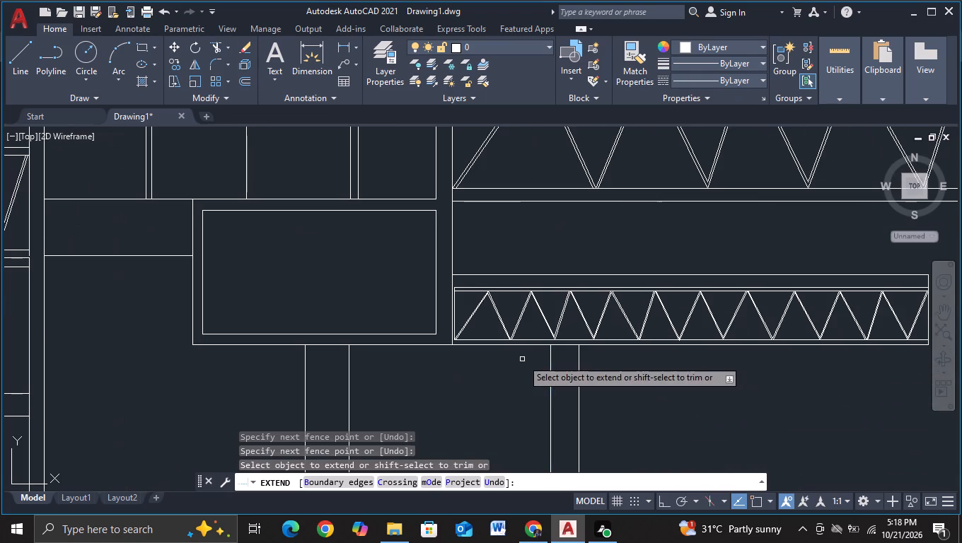
drag(522, 359, 620, 359)
key(Escape)
Move the upper long truss straight up a short distance along the tower wall, with Ortho on.
scroll(615, 361, down, 2)
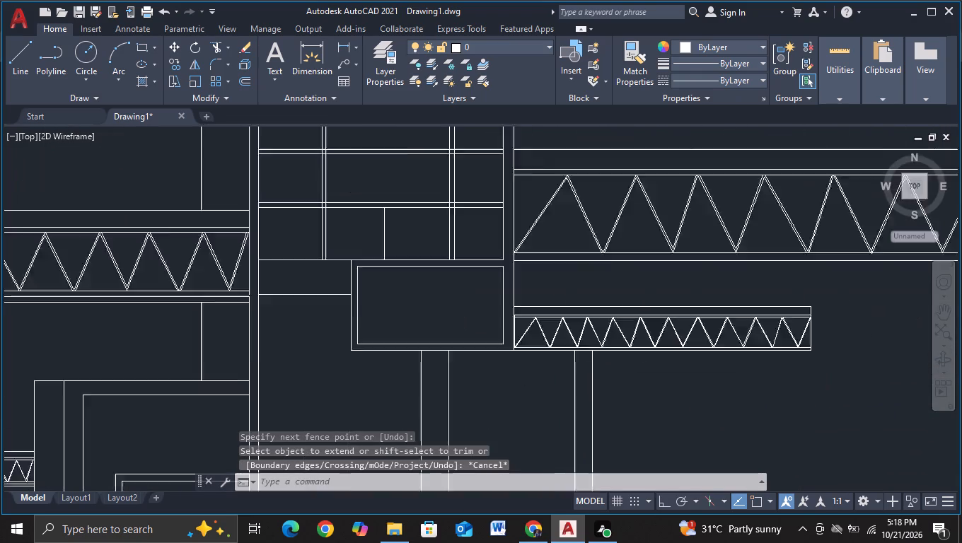
middle_drag(637, 376, 444, 358)
scroll(550, 371, down, 1)
middle_drag(566, 368, 443, 289)
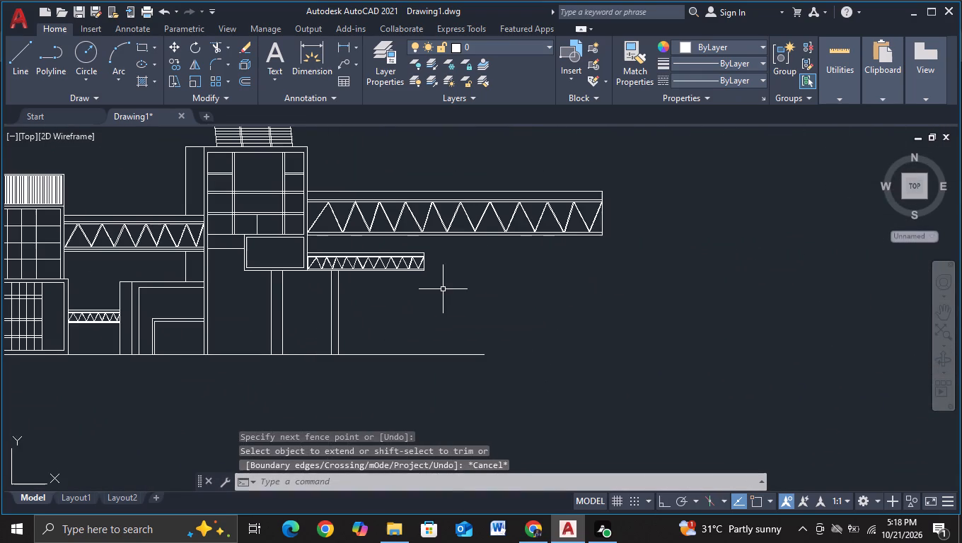
middle_drag(446, 288, 458, 347)
scroll(329, 278, up, 1)
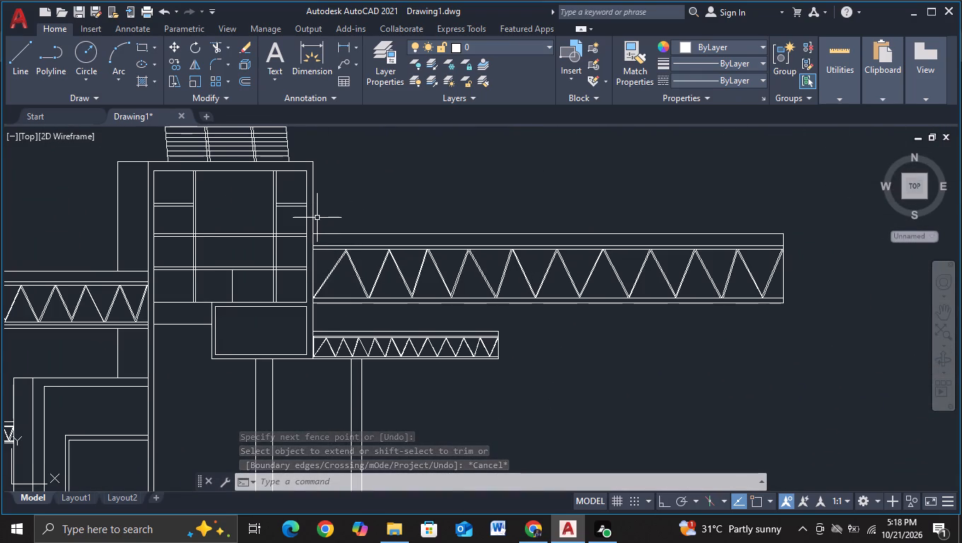
scroll(317, 218, up, 1)
click(303, 230)
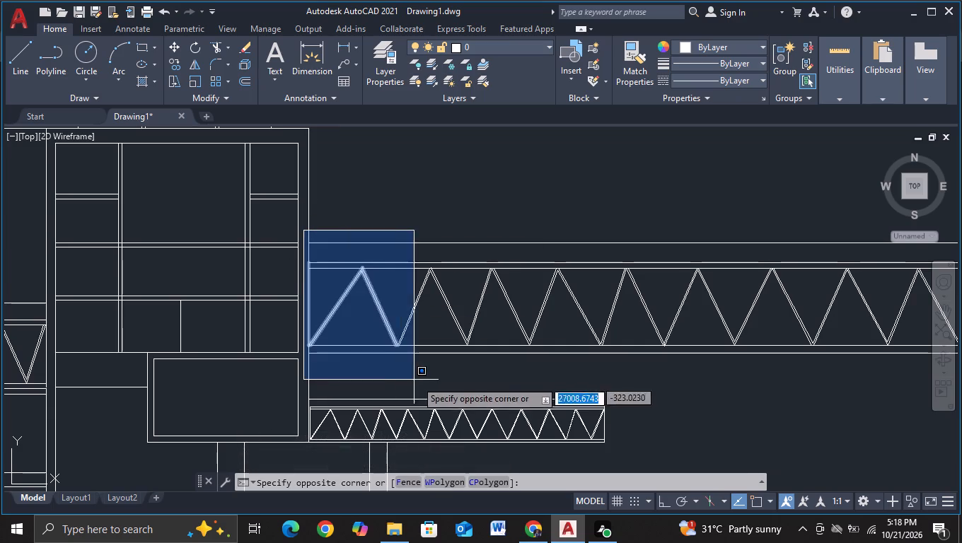
scroll(535, 361, down, 1)
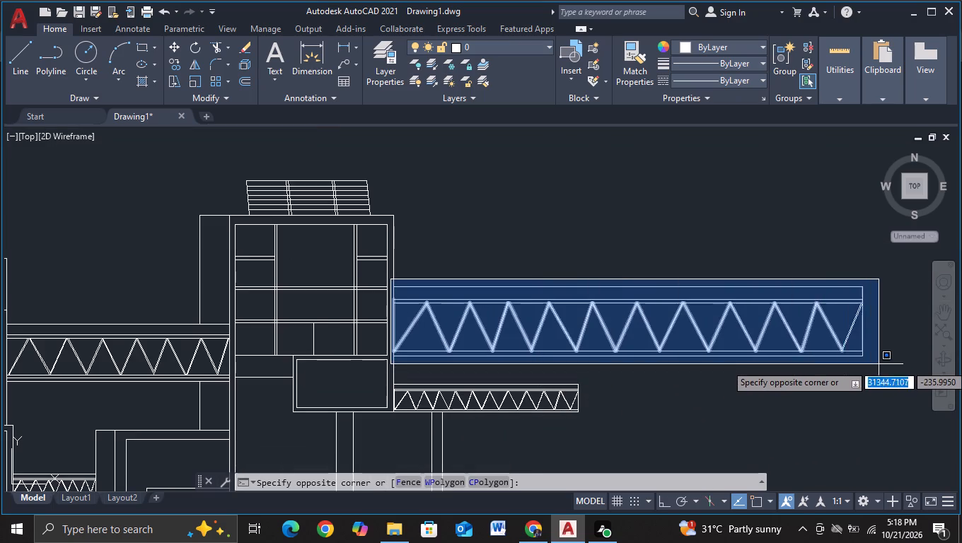
click(891, 363)
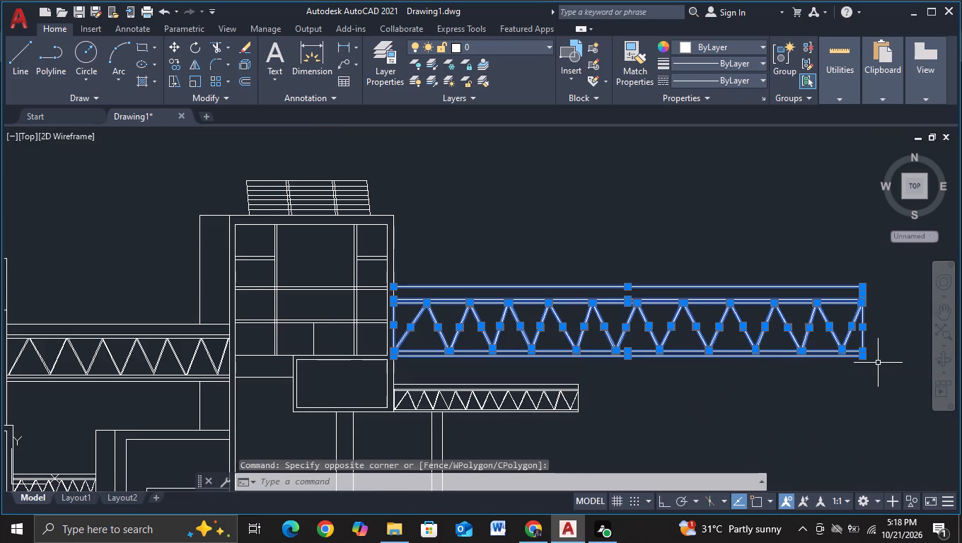
key(m)
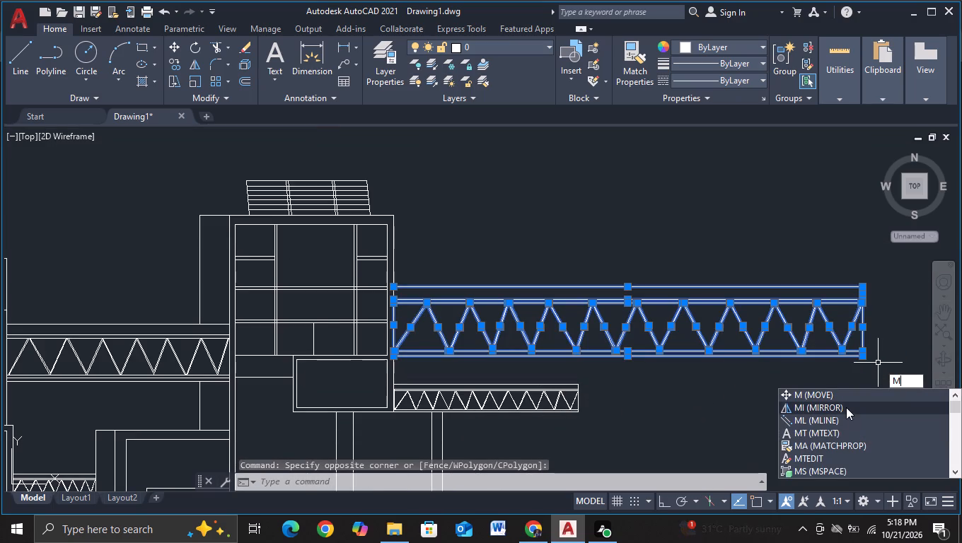
click(828, 396)
click(634, 325)
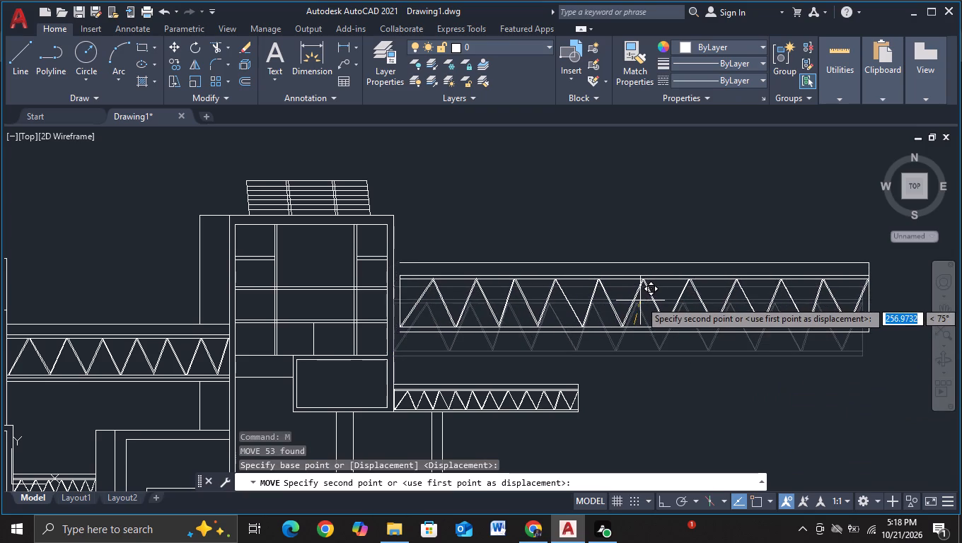
key(F8)
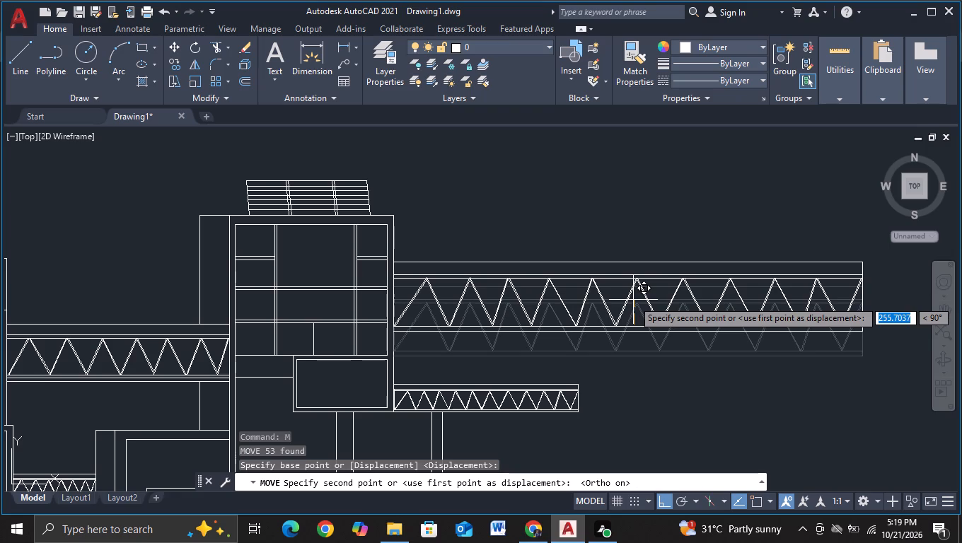
click(630, 304)
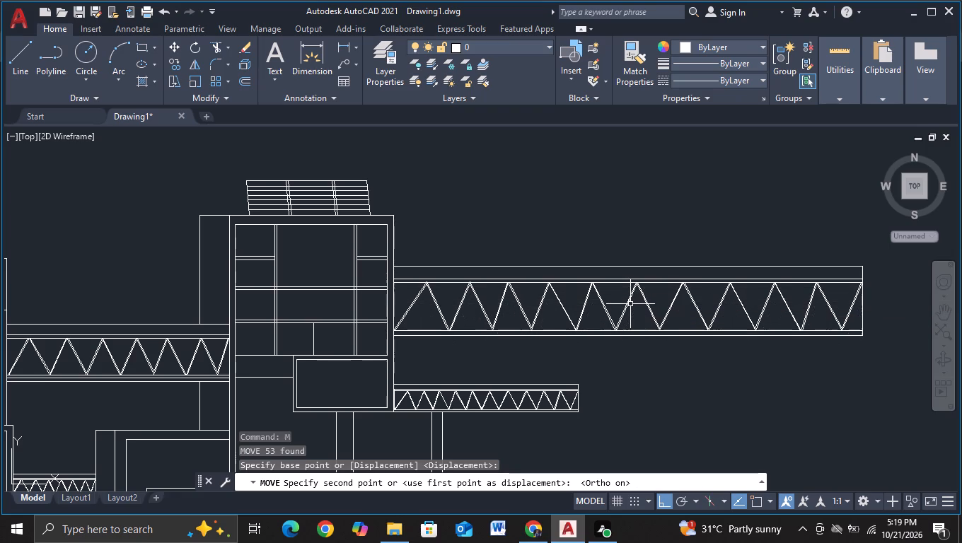
With Osnap on, draw a vertical line from the small truss's outer top corner down past the ground line.
scroll(631, 336, up, 2)
scroll(633, 341, down, 3)
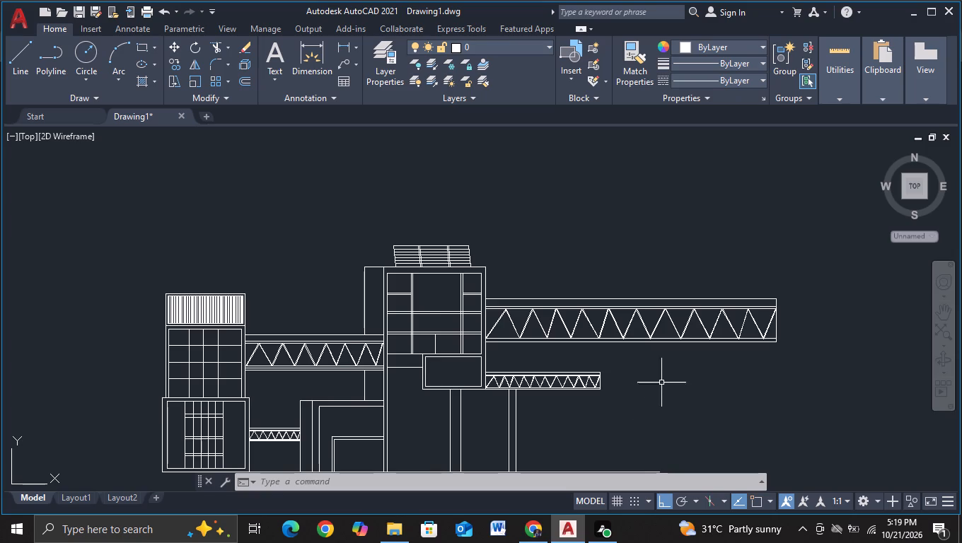
middle_drag(663, 383, 511, 371)
scroll(561, 392, down, 2)
middle_drag(561, 395, 525, 326)
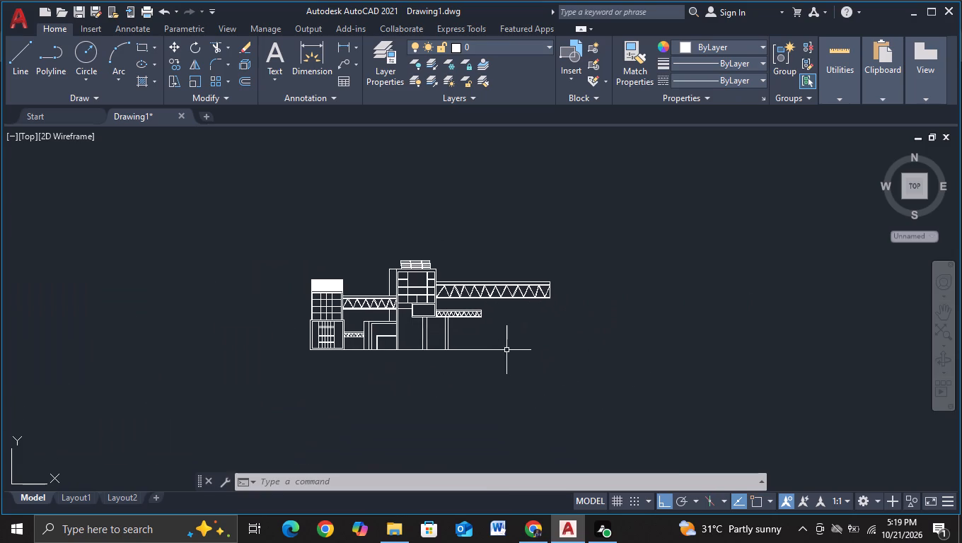
click(20, 73)
scroll(763, 474, up, 1)
scroll(479, 417, up, 2)
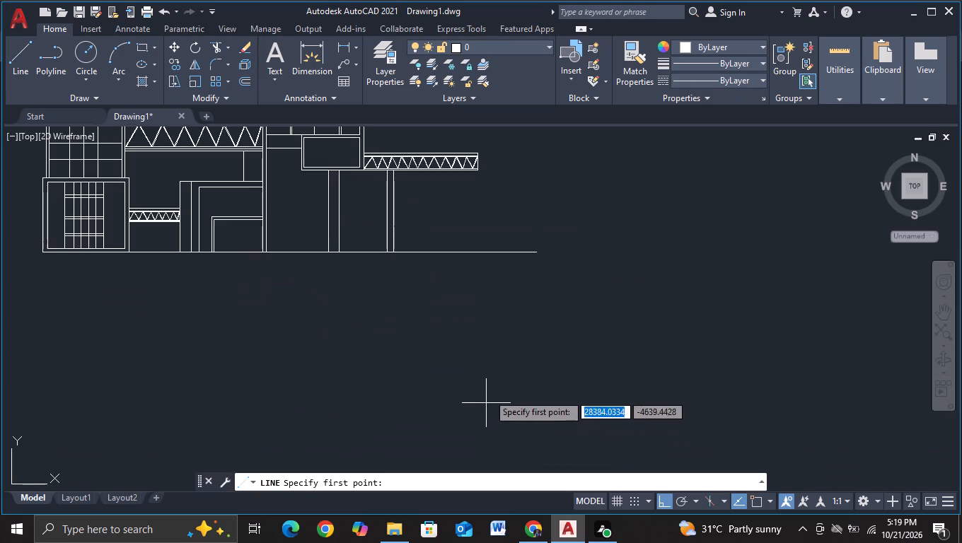
middle_drag(480, 350, 337, 465)
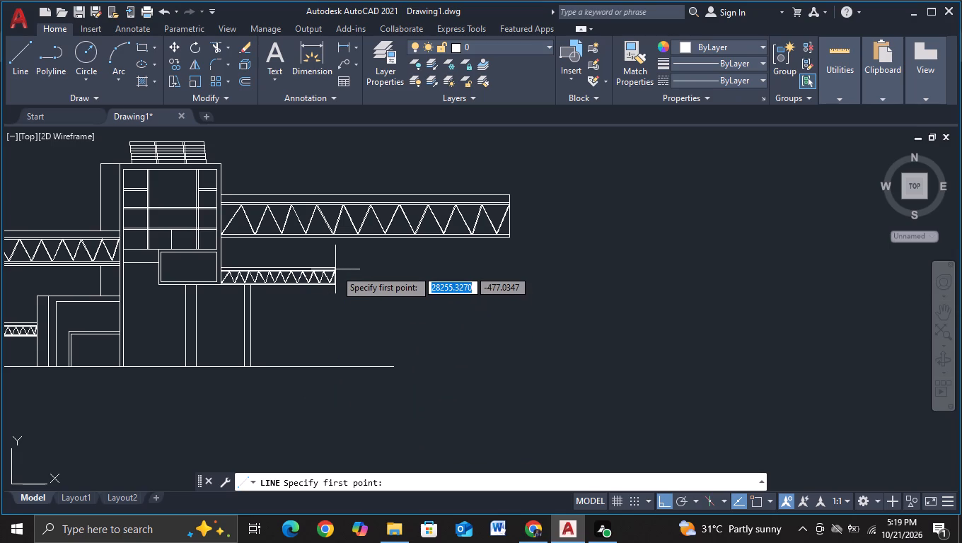
key(F3)
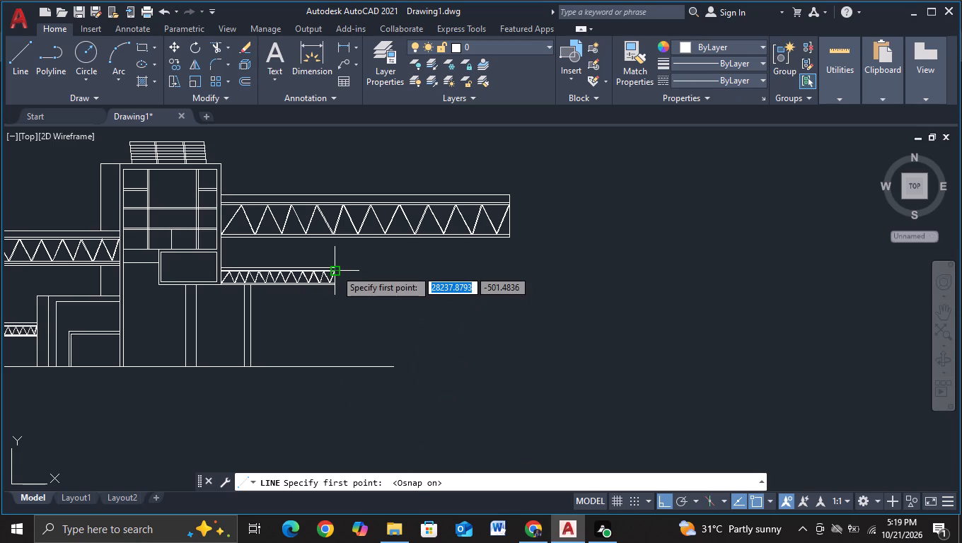
click(335, 267)
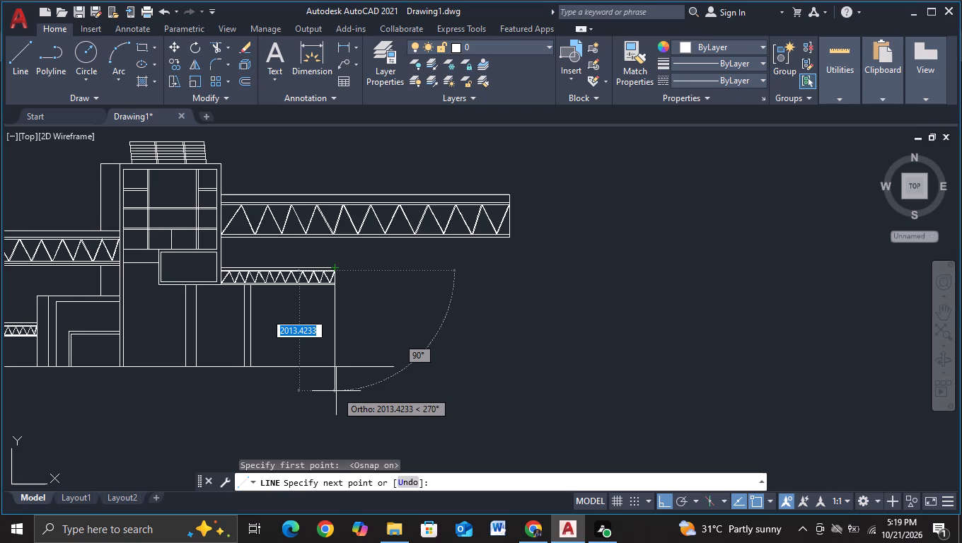
click(341, 393)
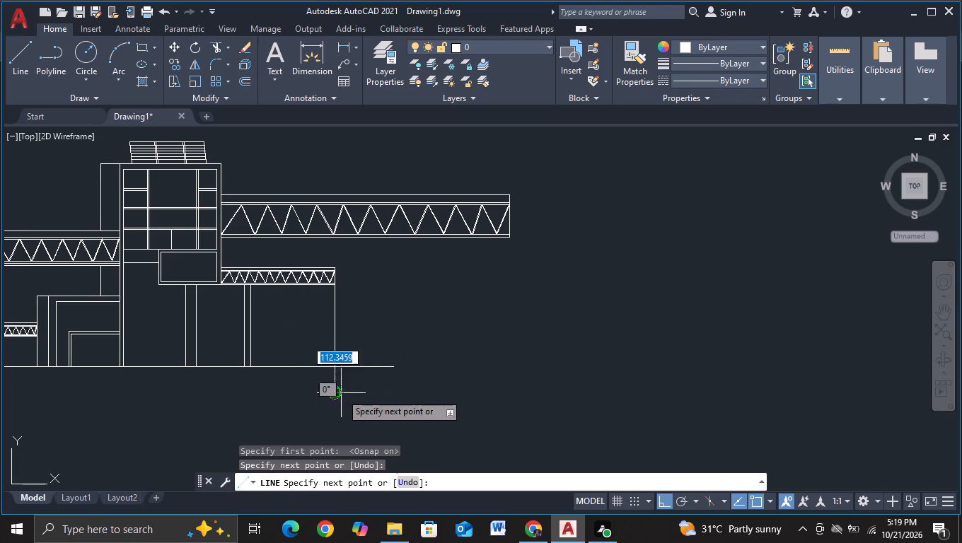
key(Escape)
Trim the part of the new vertical line that runs below the ground line.
click(216, 50)
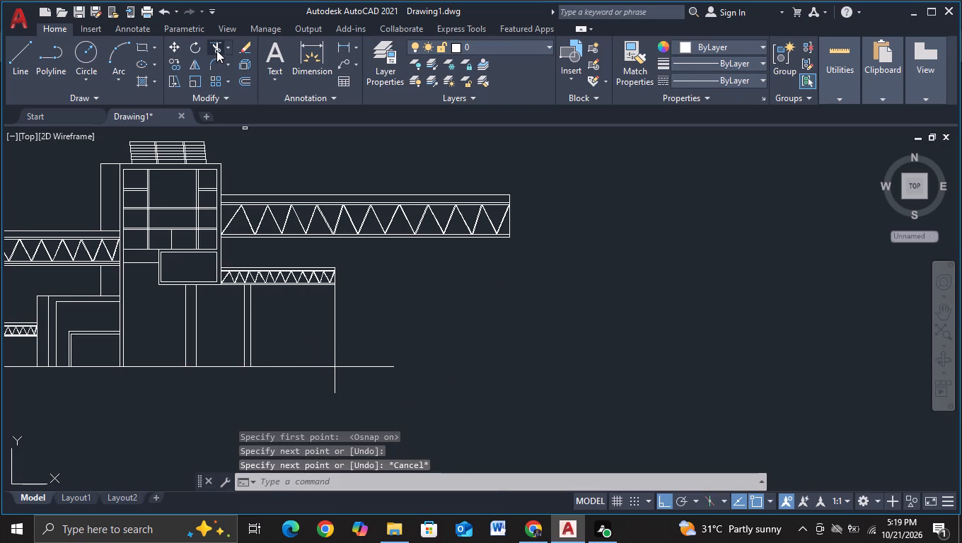
drag(319, 383, 339, 383)
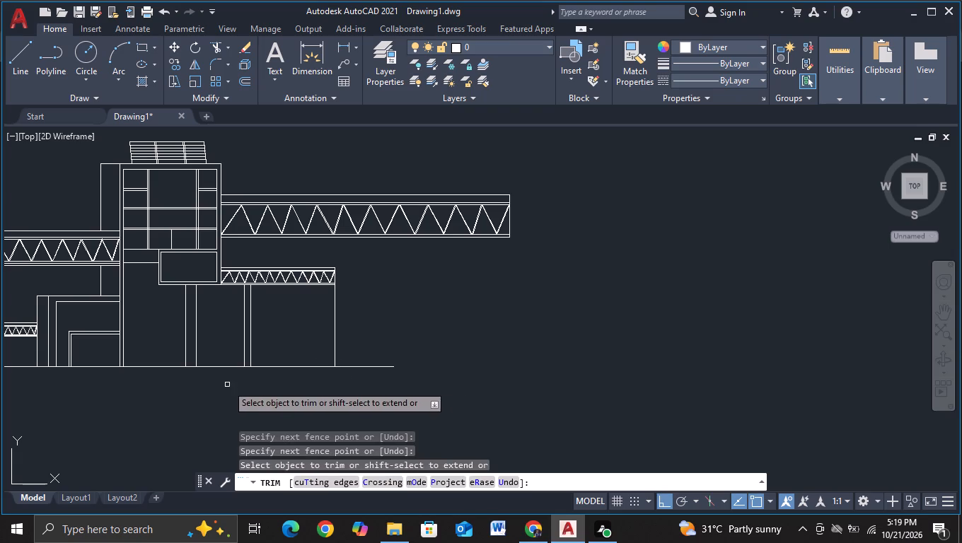
key(Escape)
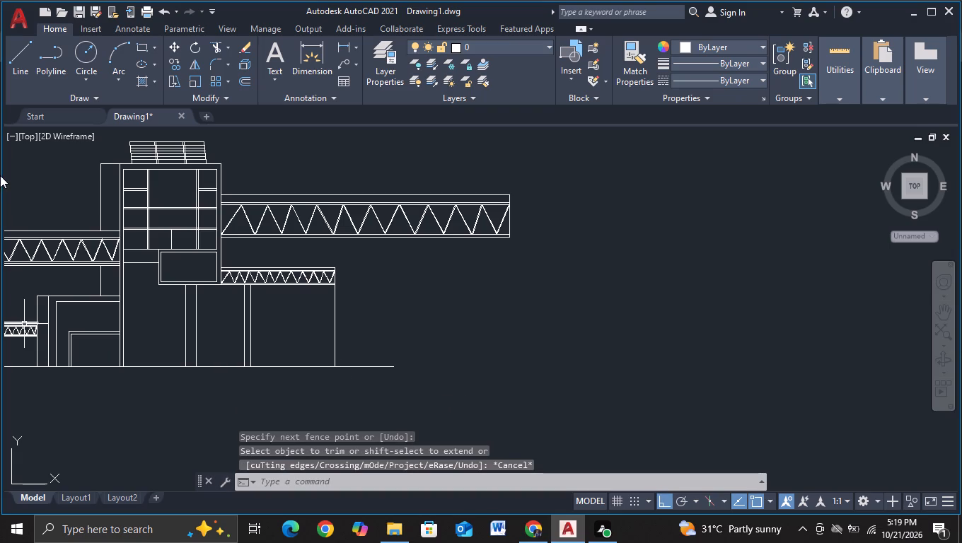
Draw a vertical line from the small truss's outer top corner up into the bottom chord of the upper long truss.
drag(18, 84, 25, 86)
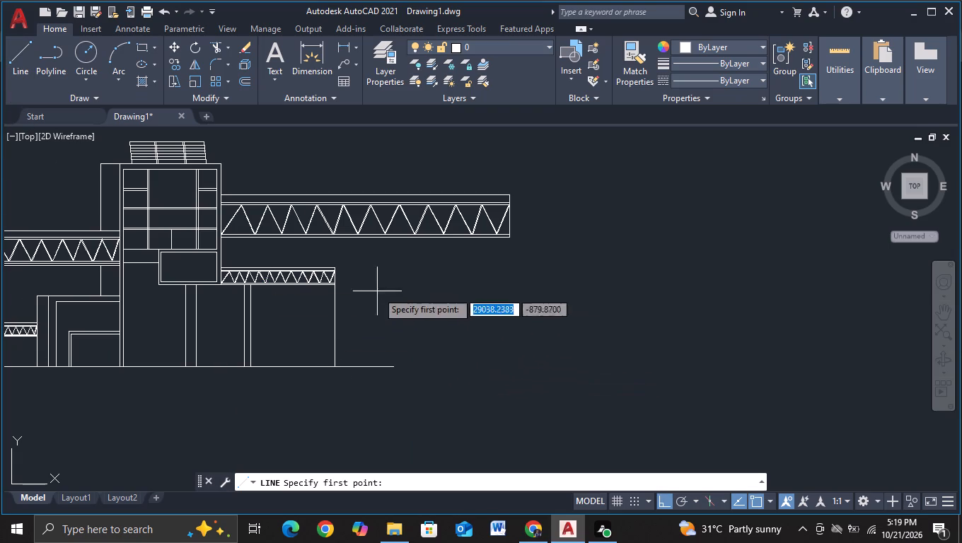
click(331, 265)
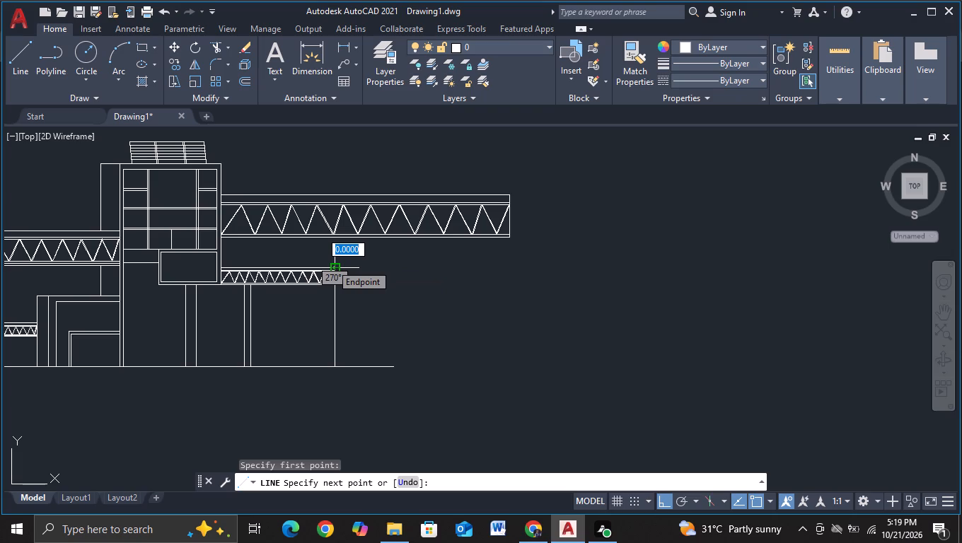
scroll(331, 264, up, 4)
scroll(341, 194, down, 2)
middle_drag(341, 194, 319, 327)
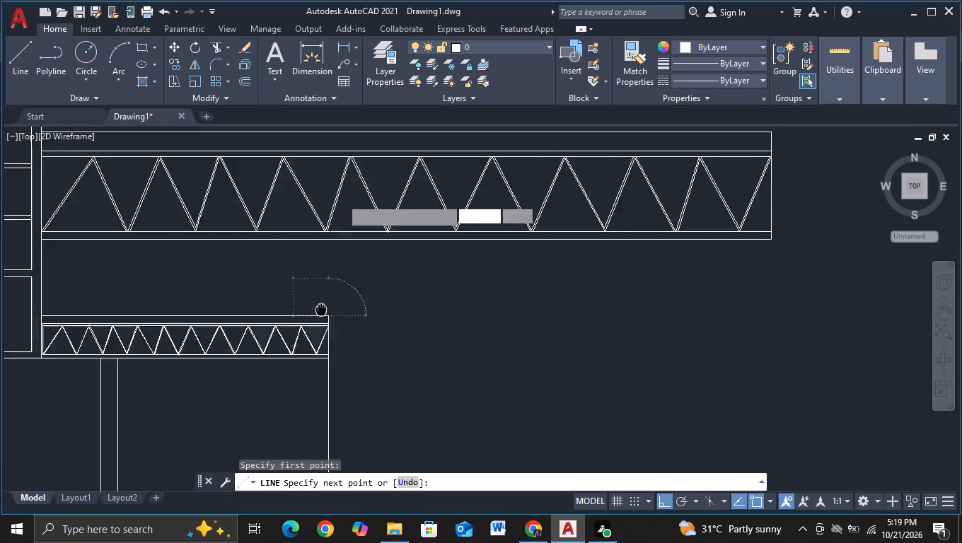
middle_drag(319, 327, 318, 337)
scroll(318, 337, up, 2)
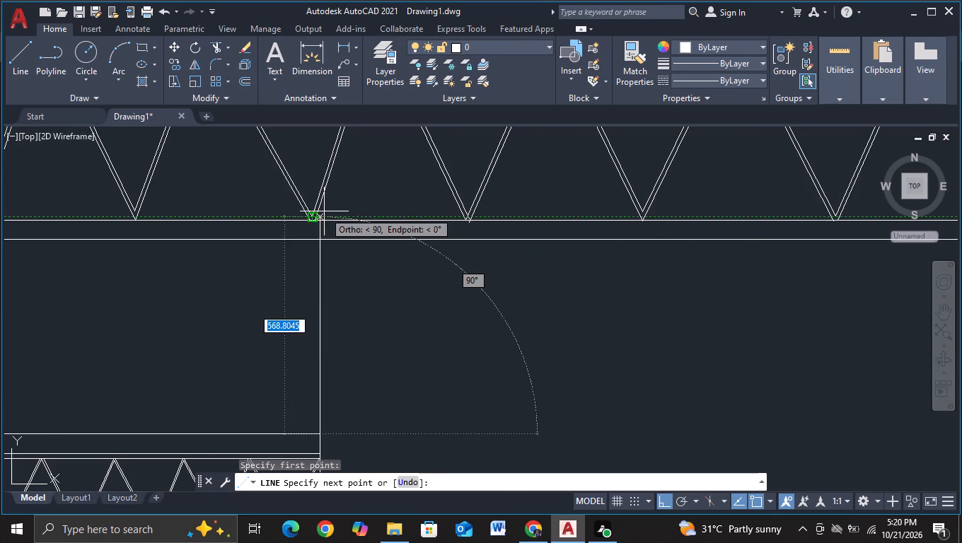
scroll(324, 211, up, 2)
click(320, 221)
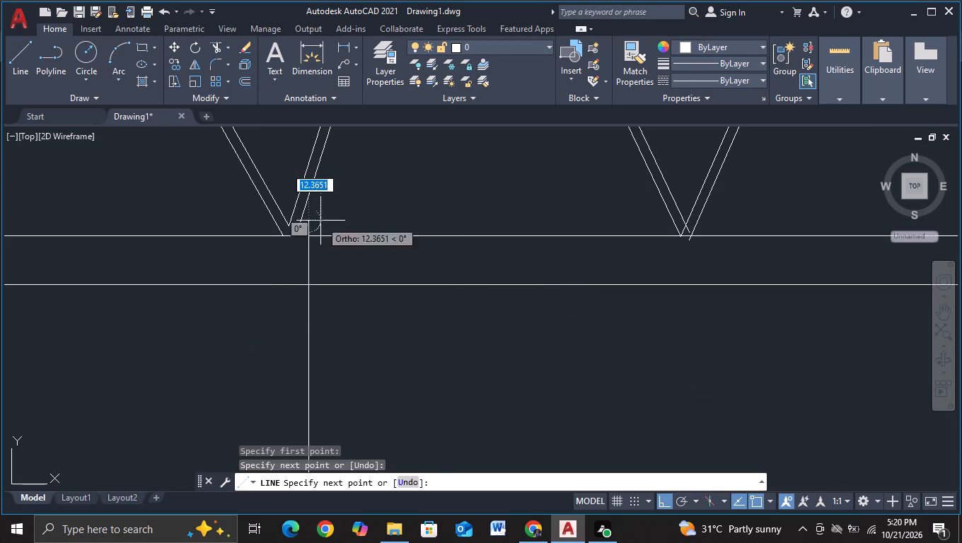
key(Escape)
Trim the new vertical line back to the underside of the upper long truss.
click(220, 49)
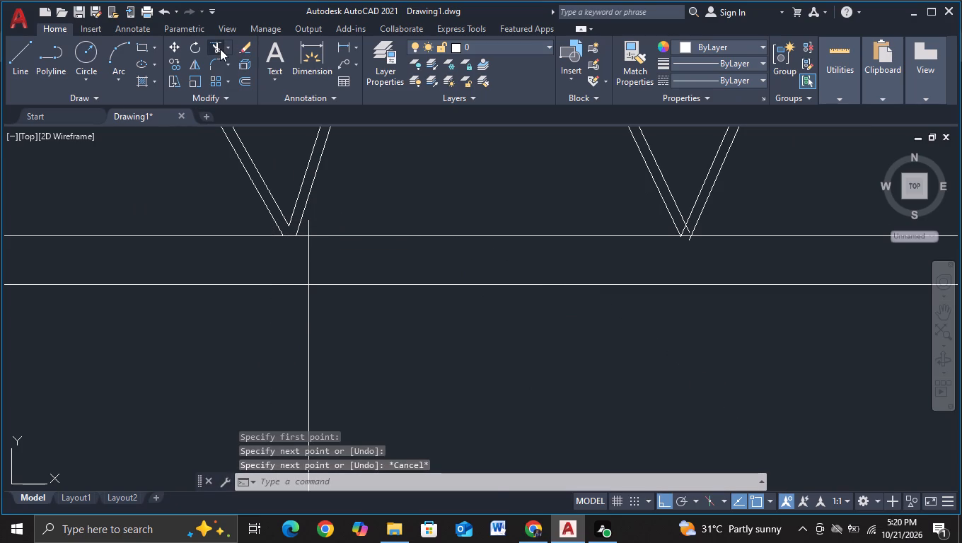
click(308, 229)
scroll(350, 317, down, 1)
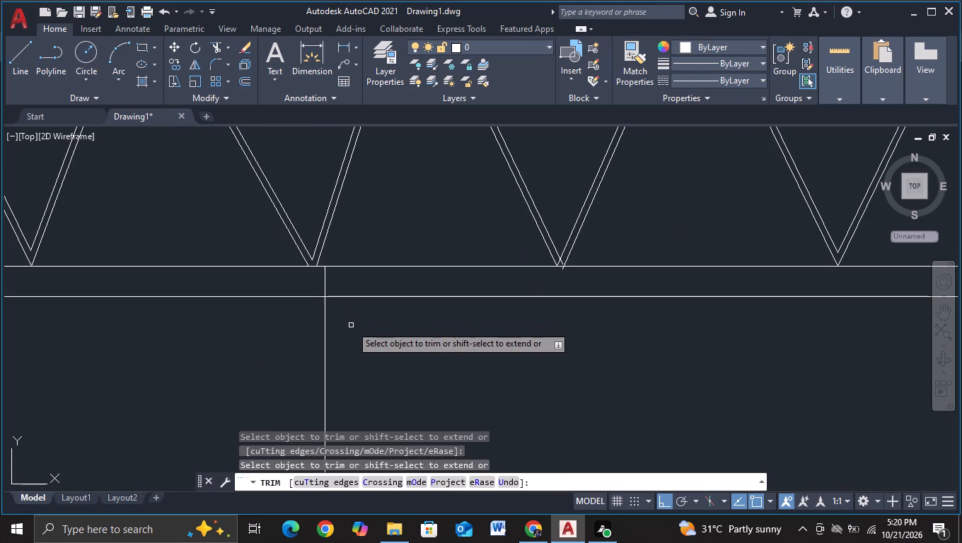
click(323, 279)
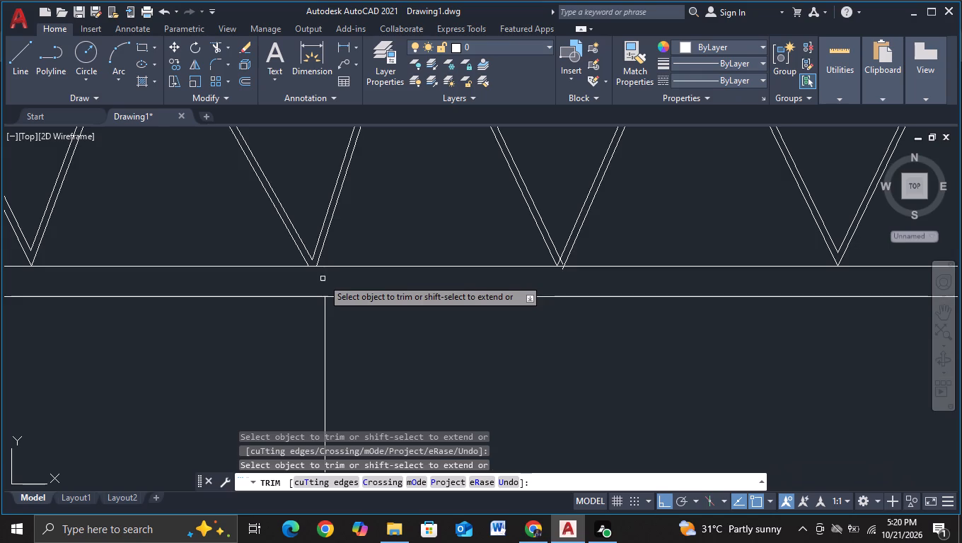
scroll(347, 303, down, 3)
scroll(386, 361, down, 1)
scroll(389, 366, up, 2)
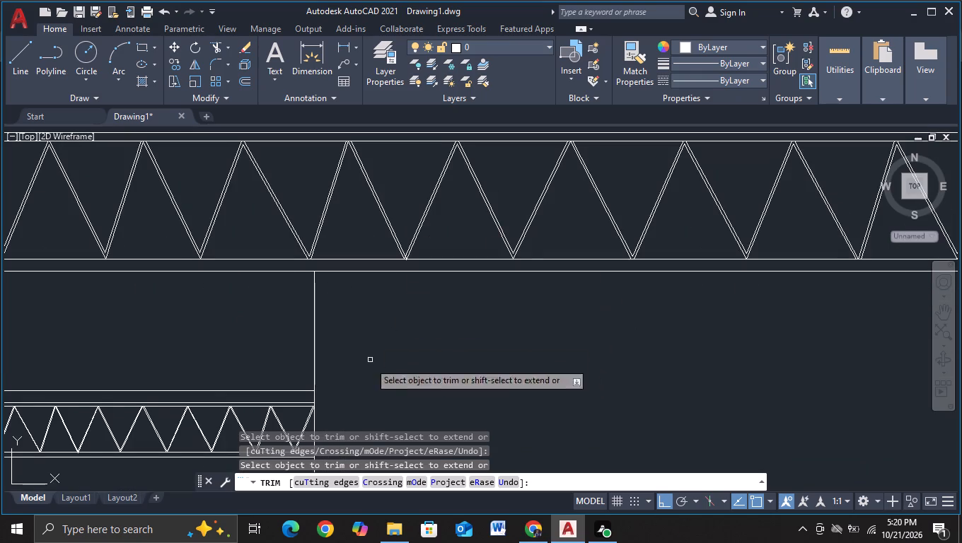
middle_drag(369, 368, 380, 291)
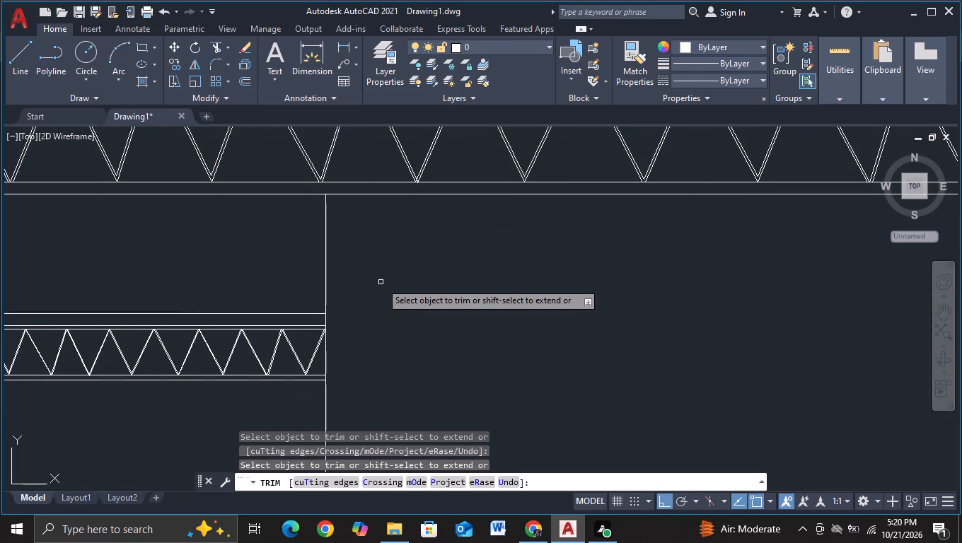
key(Escape)
Move the outer vertical support line beneath the small truss horizontally about 180 units toward the tower.
scroll(358, 340, down, 3)
middle_drag(375, 366, 386, 288)
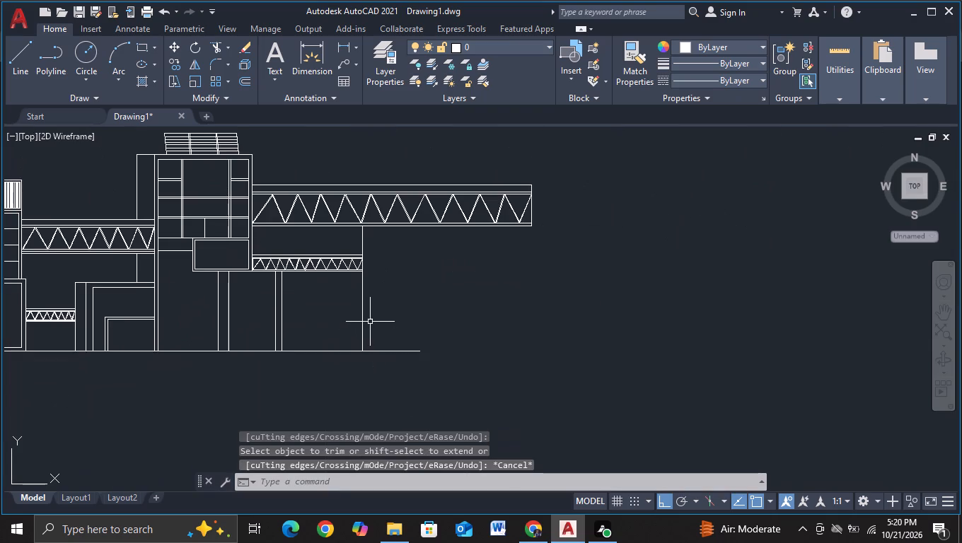
click(361, 321)
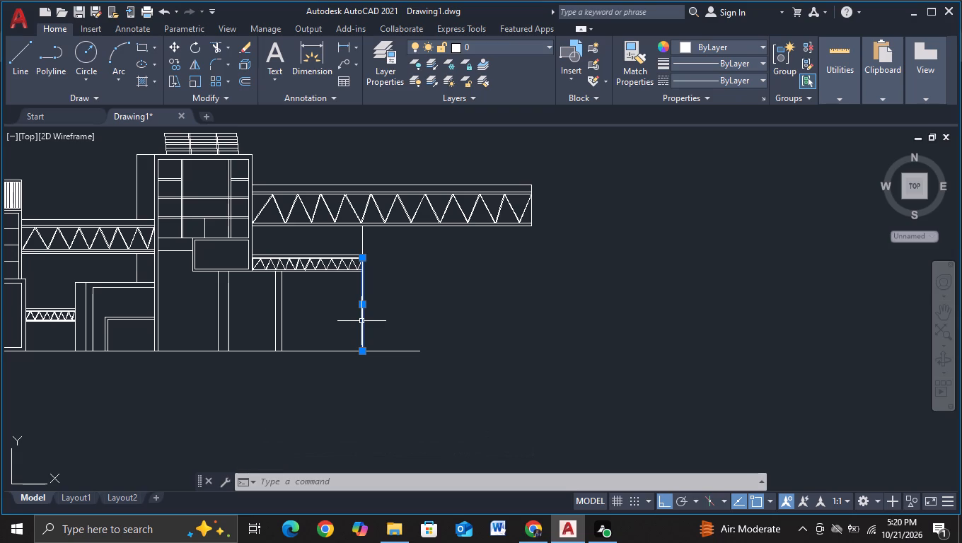
key(m)
key(o)
key(v)
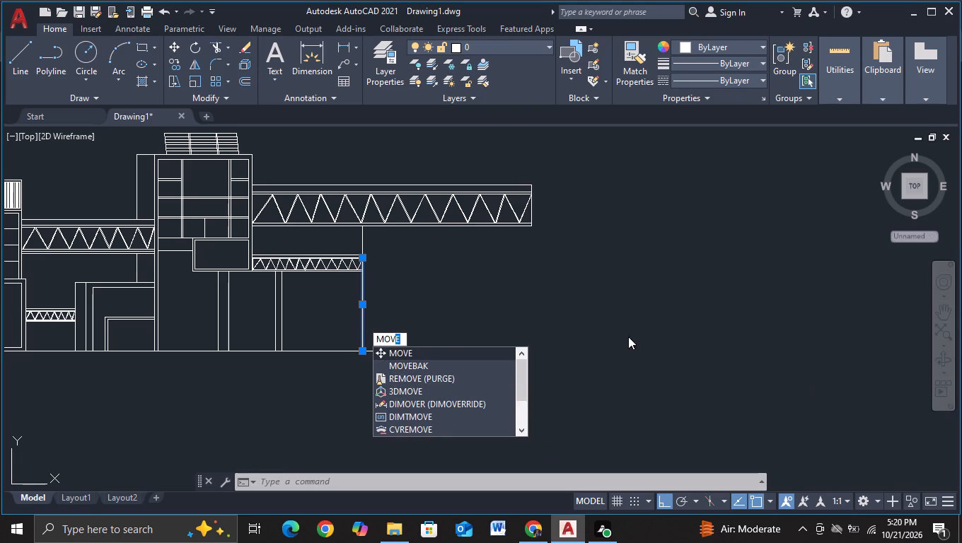
click(499, 348)
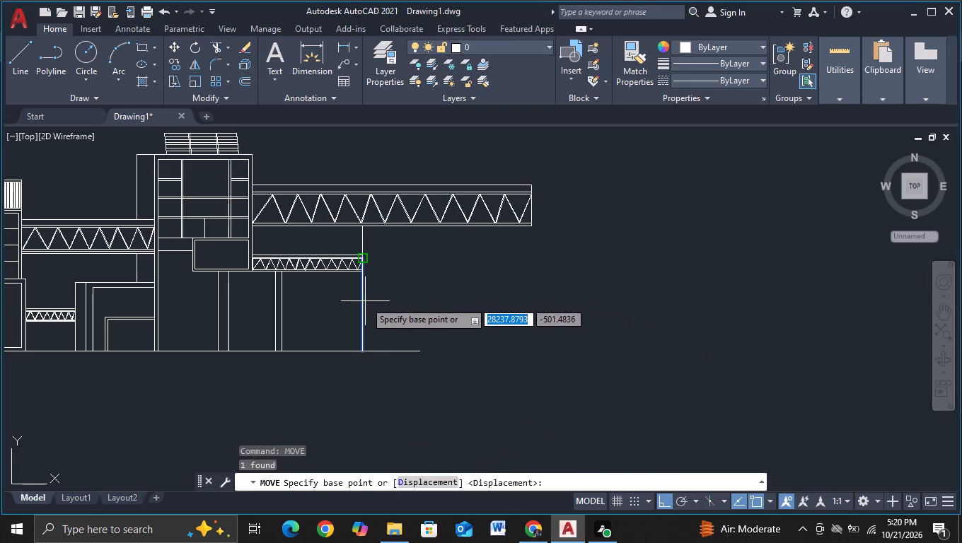
click(365, 301)
scroll(345, 281, up, 3)
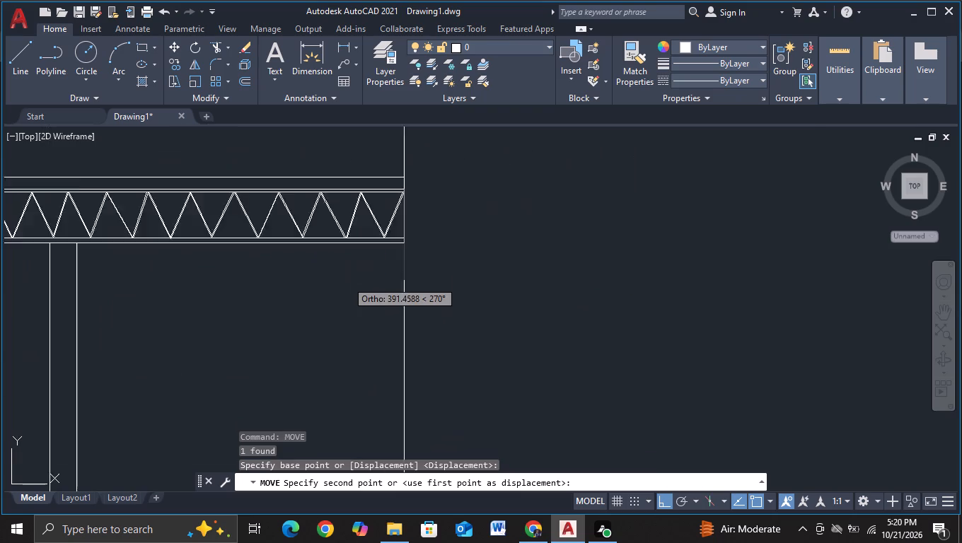
scroll(347, 281, up, 1)
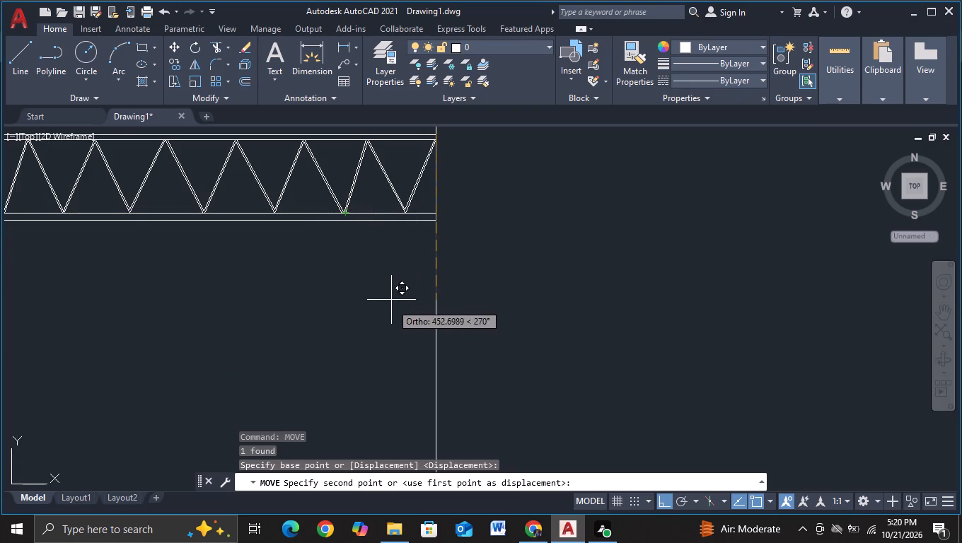
scroll(398, 252, down, 2)
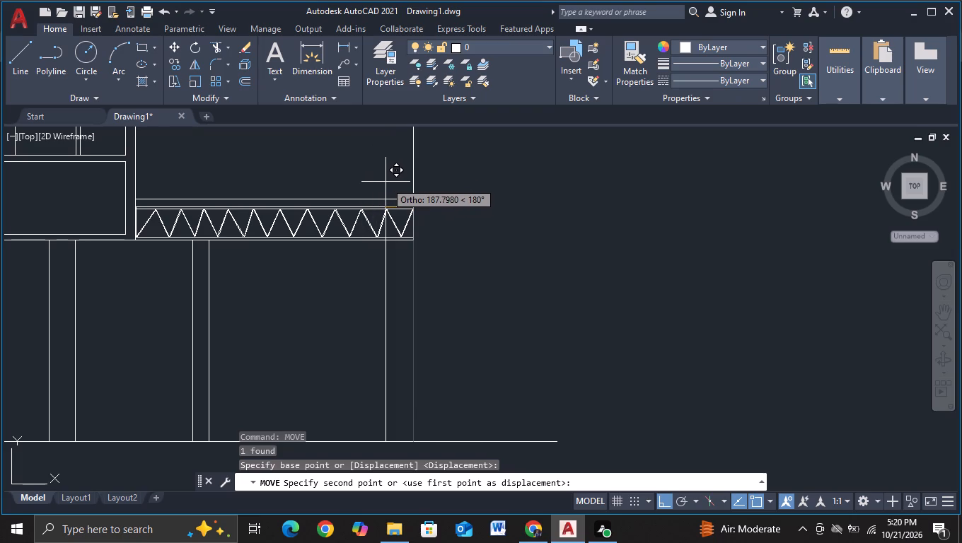
click(387, 182)
key(Escape)
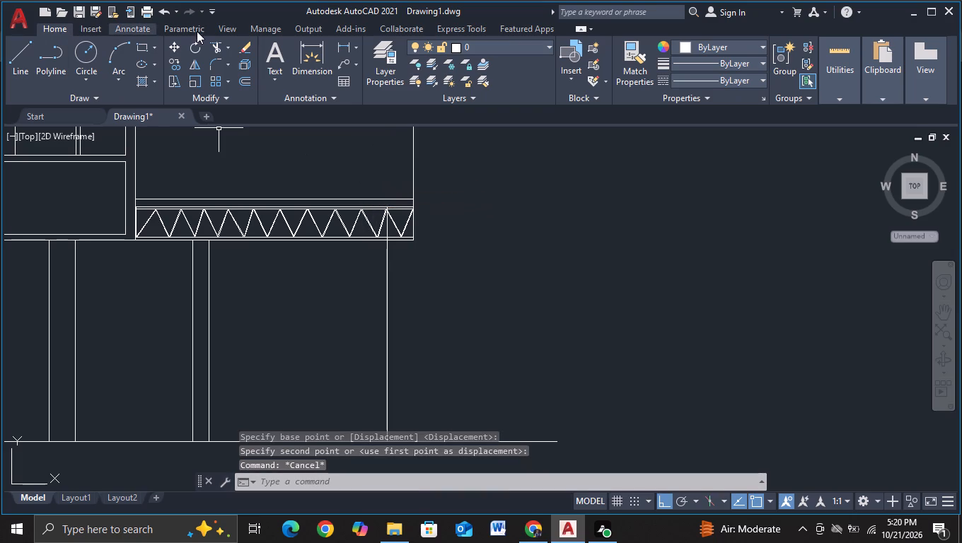
Trim the moved support line at the small truss's underside and delete its leftover piece inside the truss.
click(207, 43)
scroll(396, 198, up, 2)
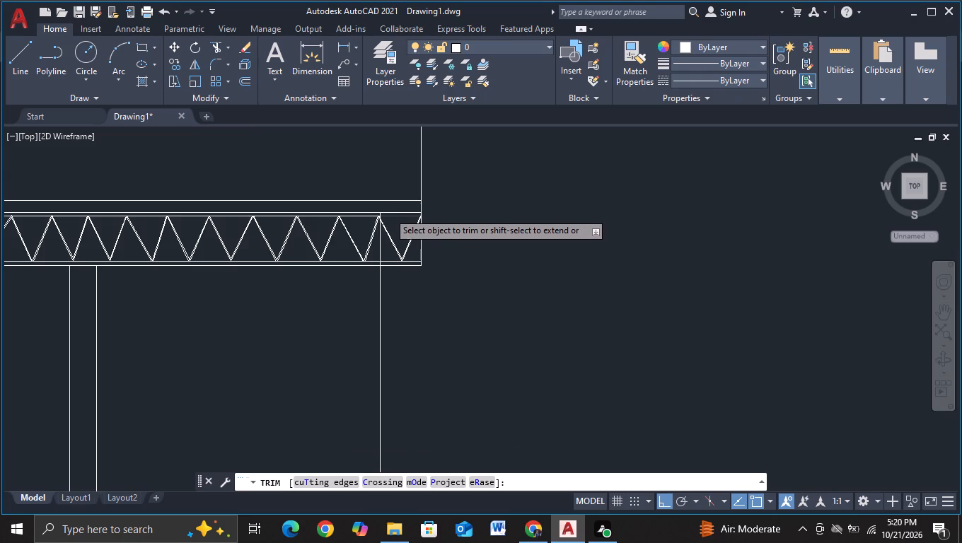
scroll(388, 212, up, 2)
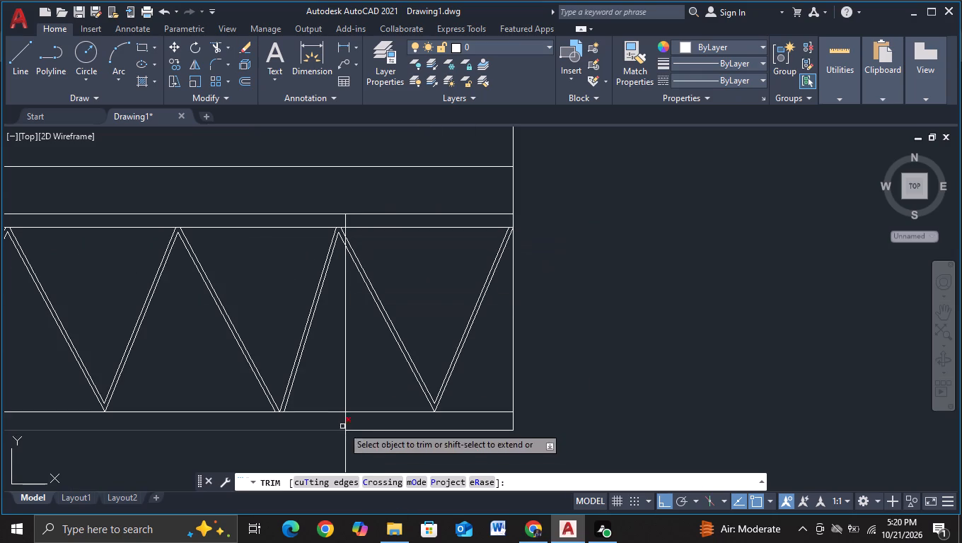
drag(333, 423, 360, 419)
key(Escape)
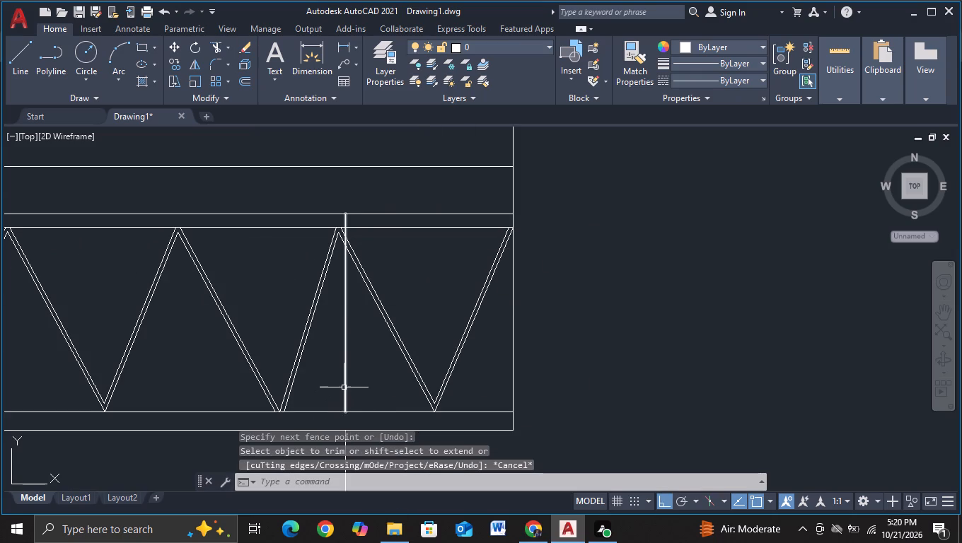
click(344, 387)
key(Delete)
Draw a horizontal line outward from the small truss's outer bottom corner, continuing vertically down past the ground line.
scroll(344, 387, down, 3)
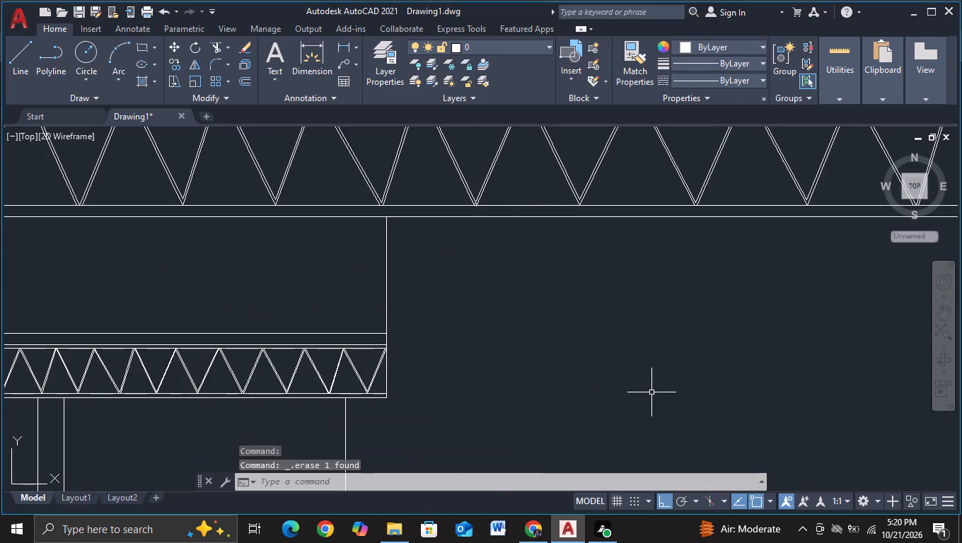
middle_drag(540, 421, 478, 349)
scroll(416, 315, down, 2)
middle_drag(417, 320, 398, 269)
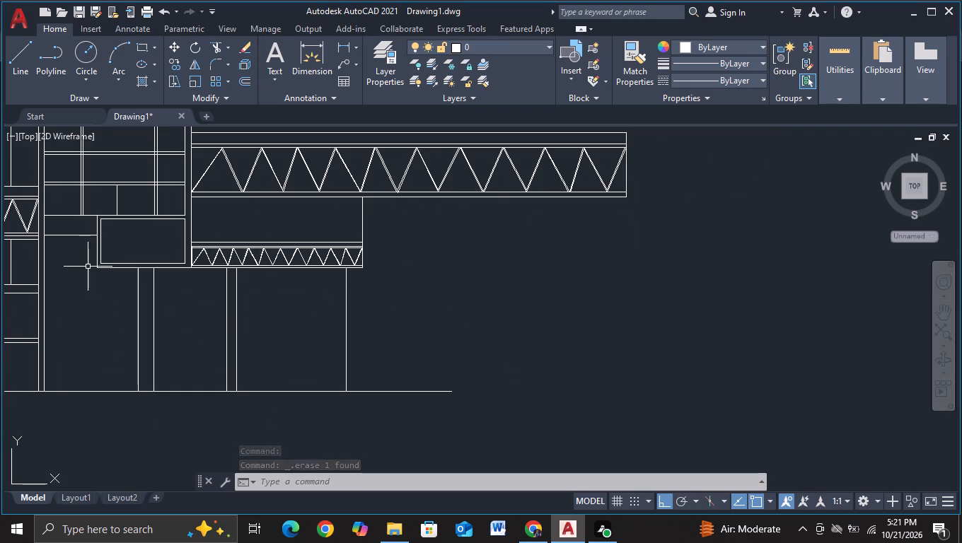
click(18, 76)
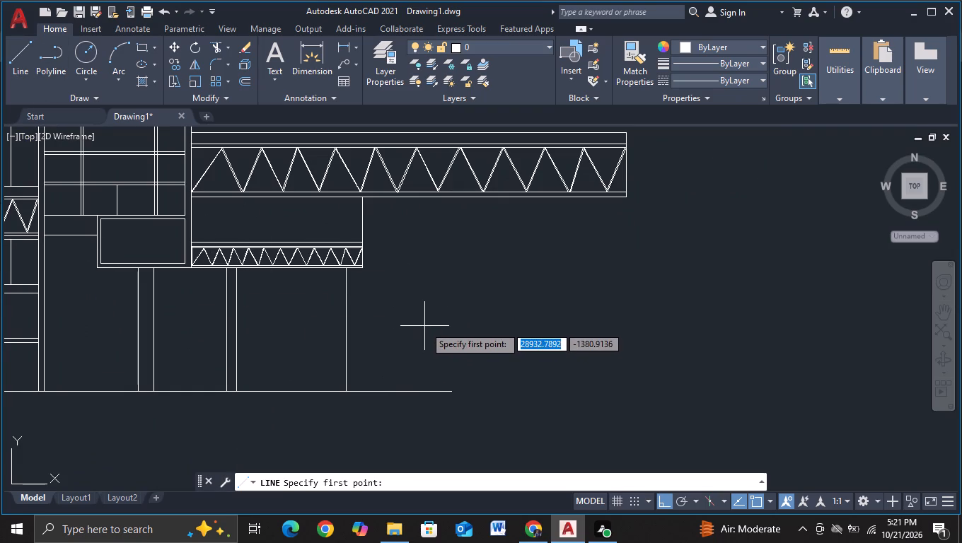
click(361, 269)
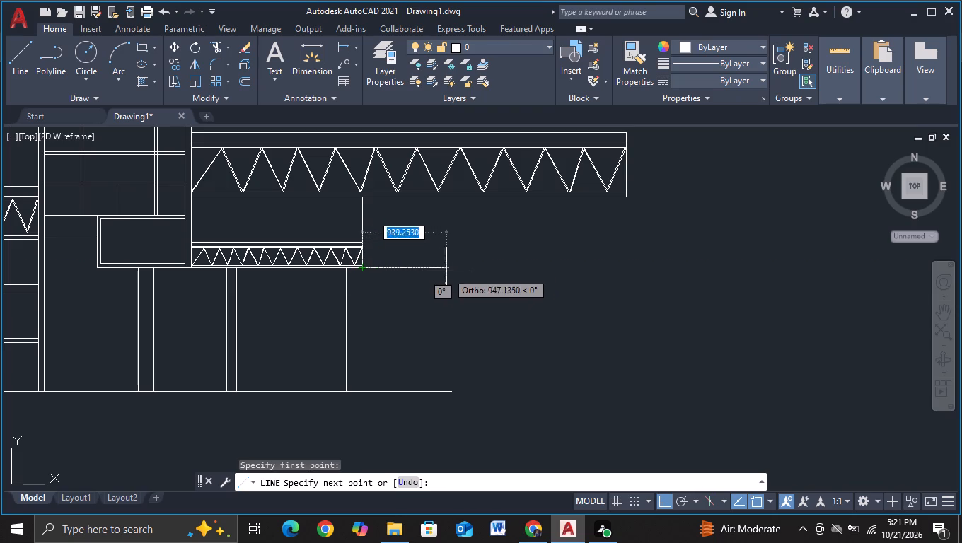
click(441, 271)
click(441, 439)
key(Escape)
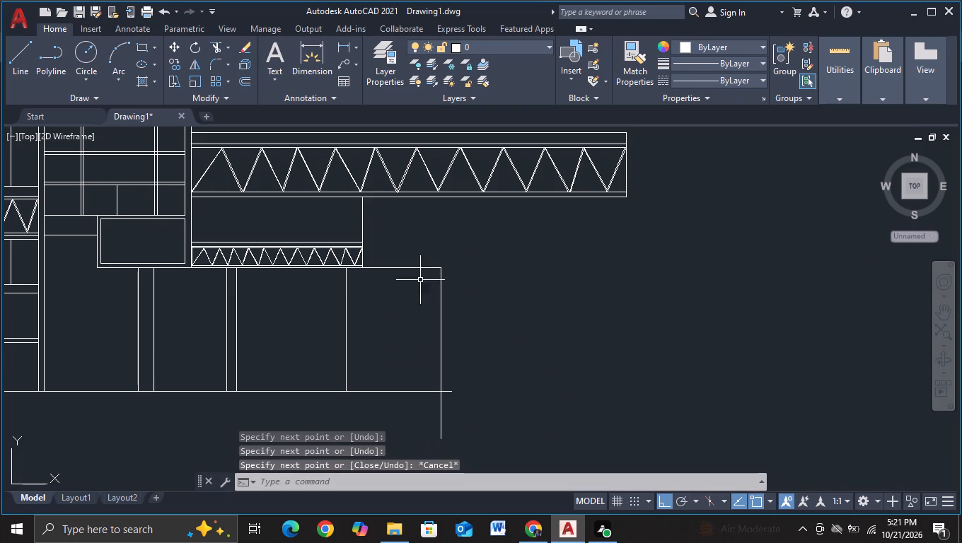
Draw a long horizontal line from the ground line's outer end, lengthening the ground well beyond the upper long truss.
click(12, 53)
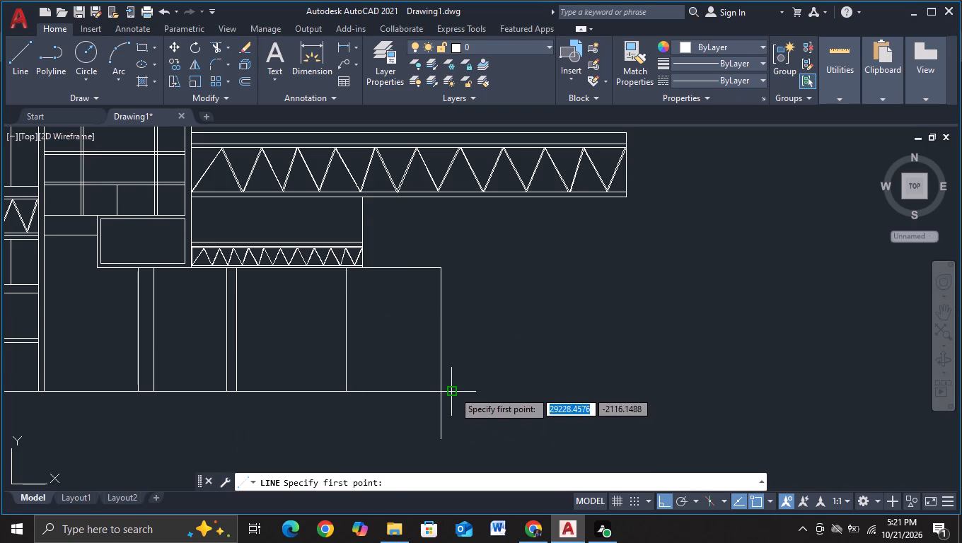
click(453, 391)
scroll(818, 382, down, 3)
middle_drag(818, 382, 225, 412)
click(429, 410)
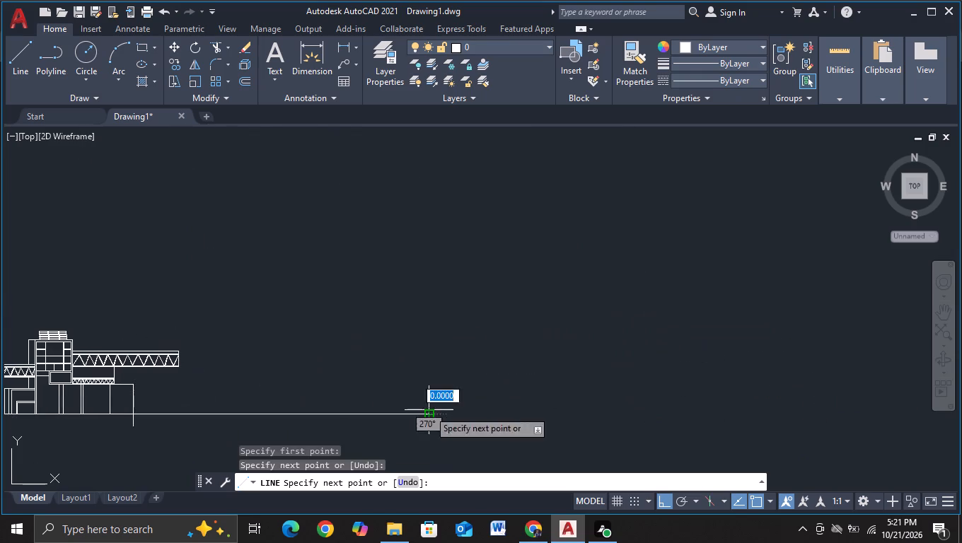
key(Escape)
From the new outline's top outer corner, draw a horizontal line about 1624 units outward and continue vertically down past the ground line.
click(25, 74)
middle_drag(253, 387, 290, 371)
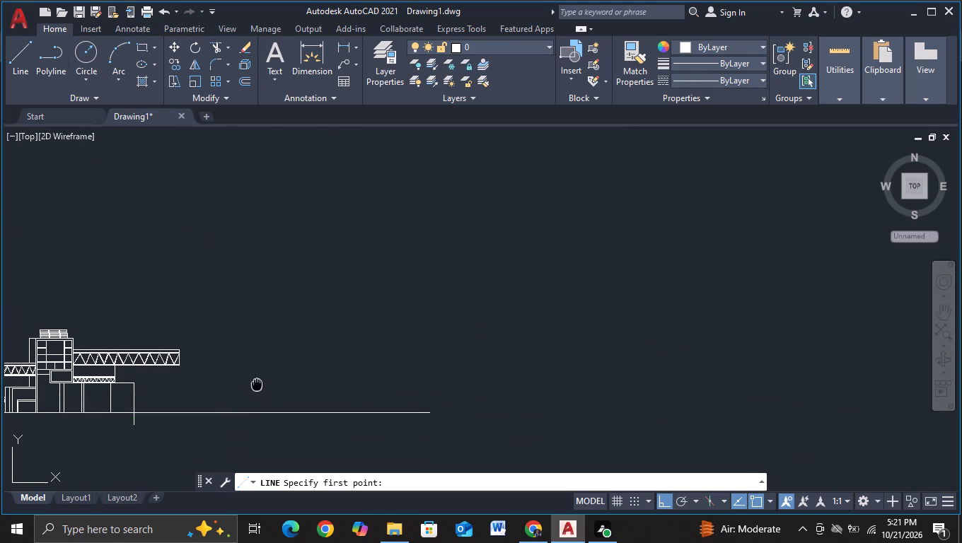
middle_drag(290, 371, 664, 315)
scroll(603, 370, up, 2)
middle_drag(516, 392, 524, 407)
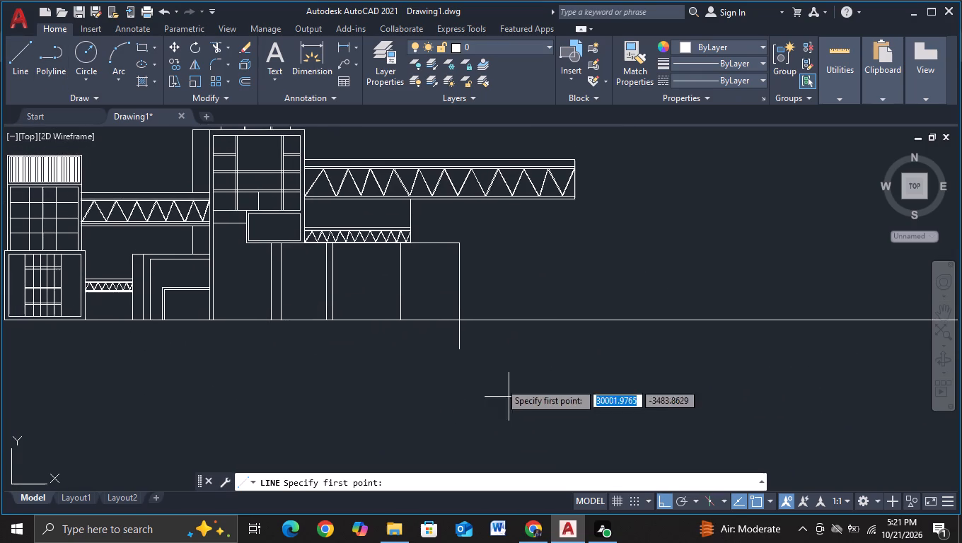
click(459, 248)
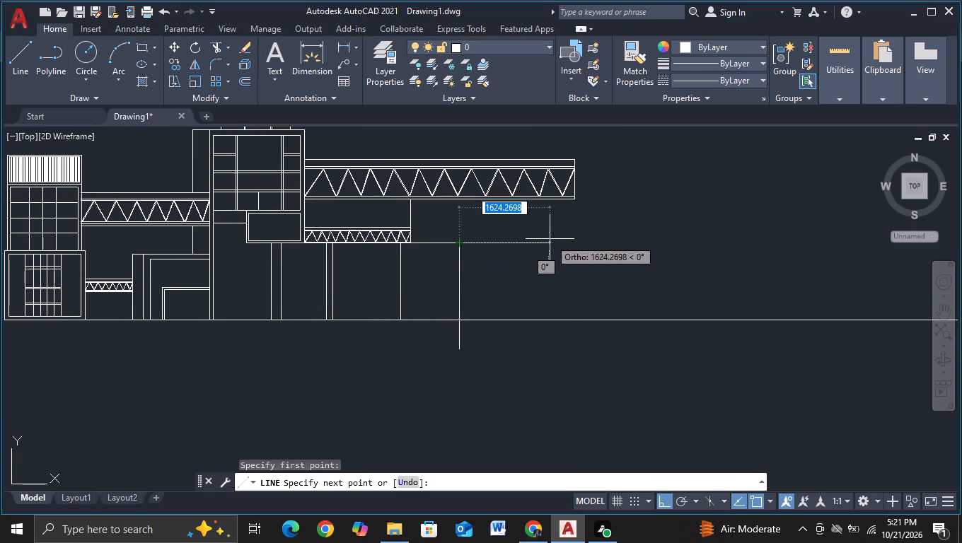
click(550, 239)
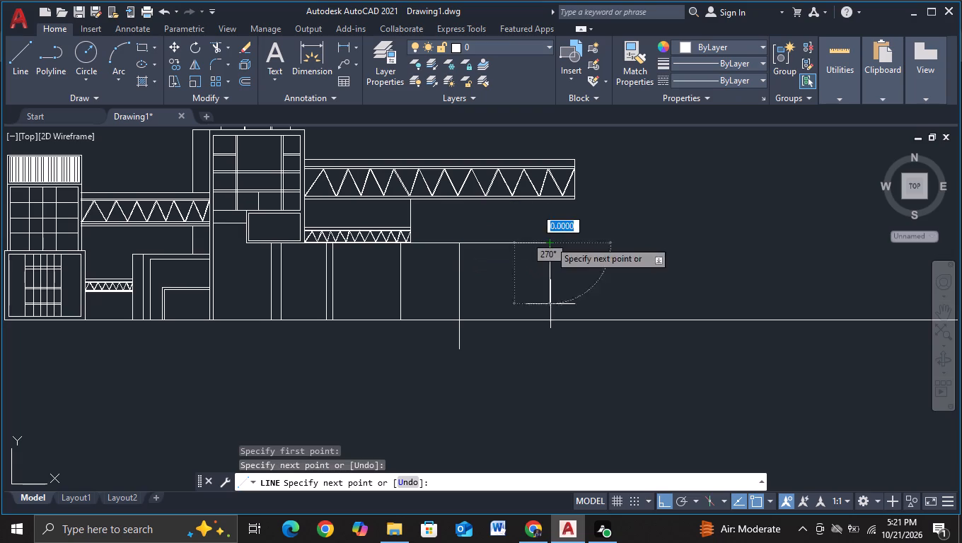
click(551, 349)
key(Escape)
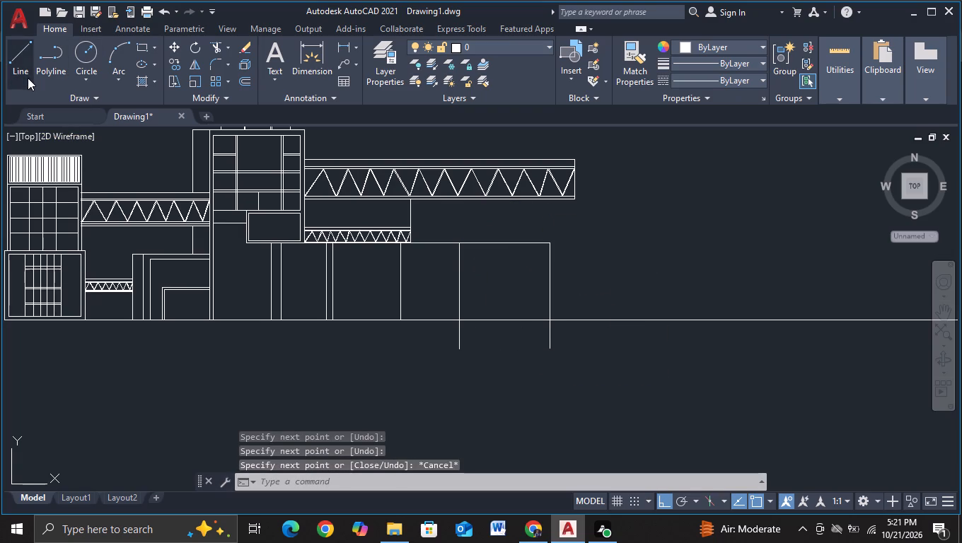
Trim the part of the inner new vertical line that runs below the ground line.
click(28, 78)
click(213, 42)
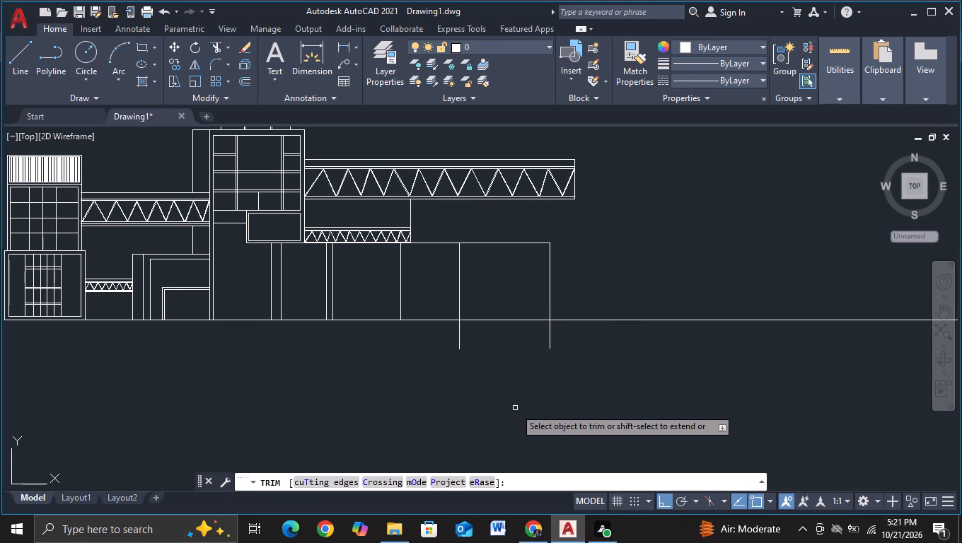
click(459, 339)
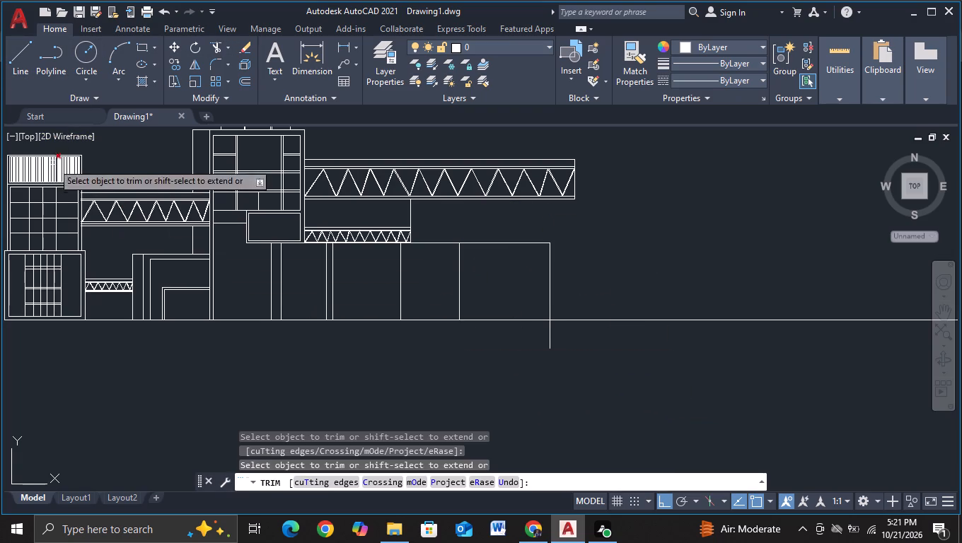
Trim the part of the new outline's outermost vertical line that runs below the ground line.
drag(514, 337, 647, 339)
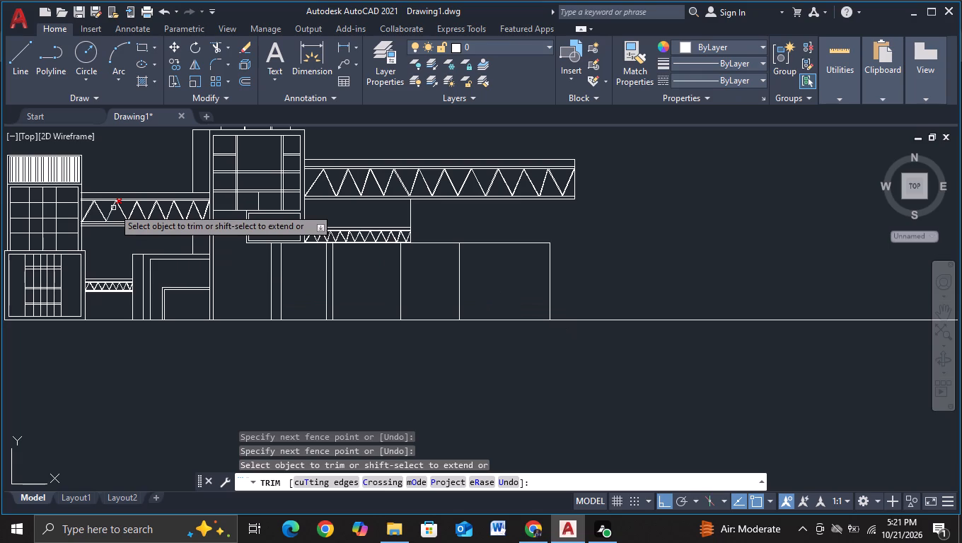
From the top of the vertical at the small truss's end, draw a line outward along the long truss's underside and down past the lower outline's top.
middle_drag(117, 257, 122, 313)
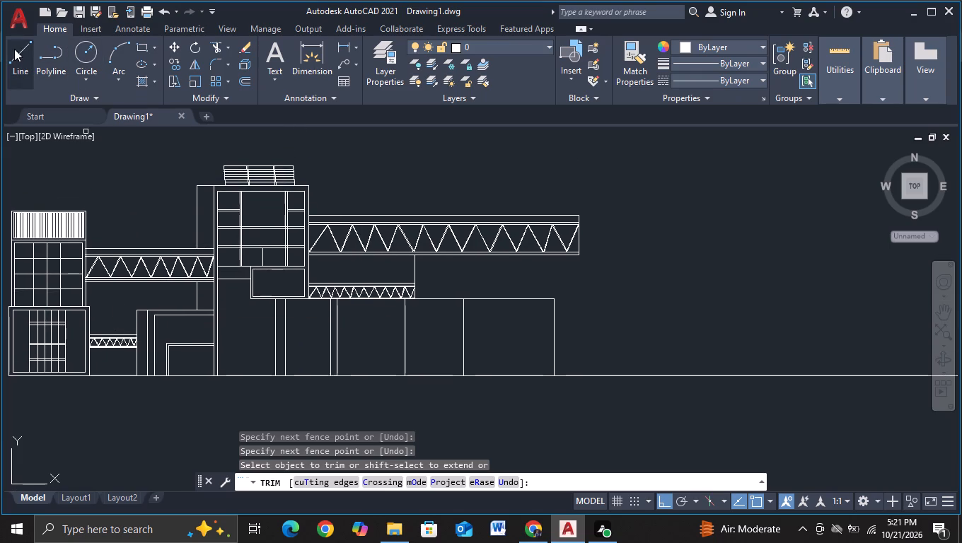
click(13, 54)
scroll(566, 305, up, 2)
middle_drag(394, 334, 410, 371)
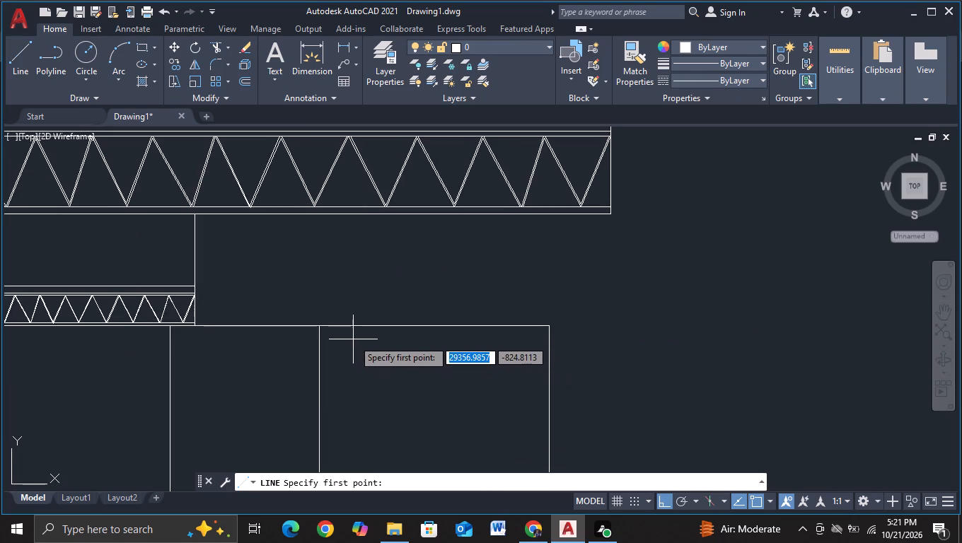
click(195, 214)
click(484, 233)
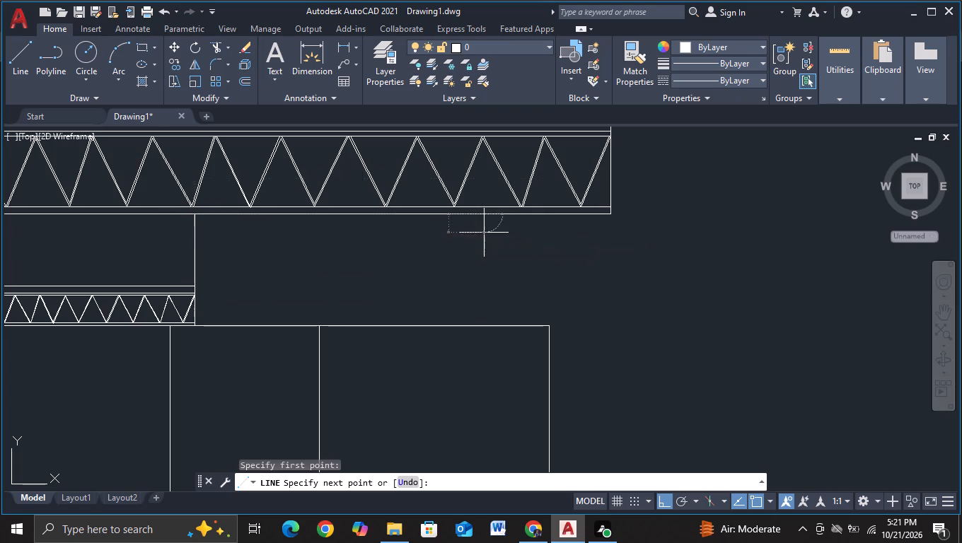
click(488, 375)
key(Escape)
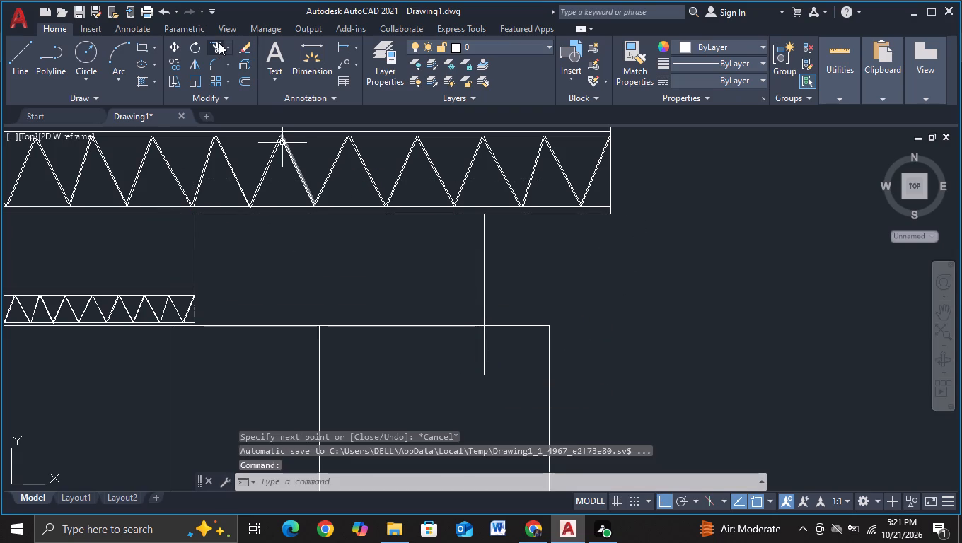
Trim the part of the new vertical line that hangs below the lower outline's top edge.
click(219, 42)
drag(476, 357, 522, 350)
scroll(526, 362, down, 2)
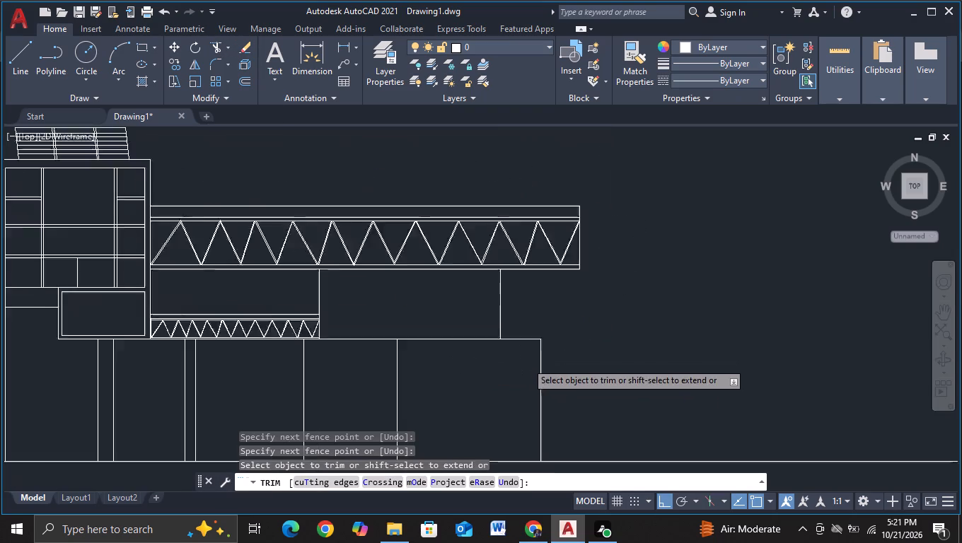
Draw an inner frame in the outermost lower bay: up from the ground line, about 1400 units across, and down past the ground.
middle_drag(591, 421, 586, 382)
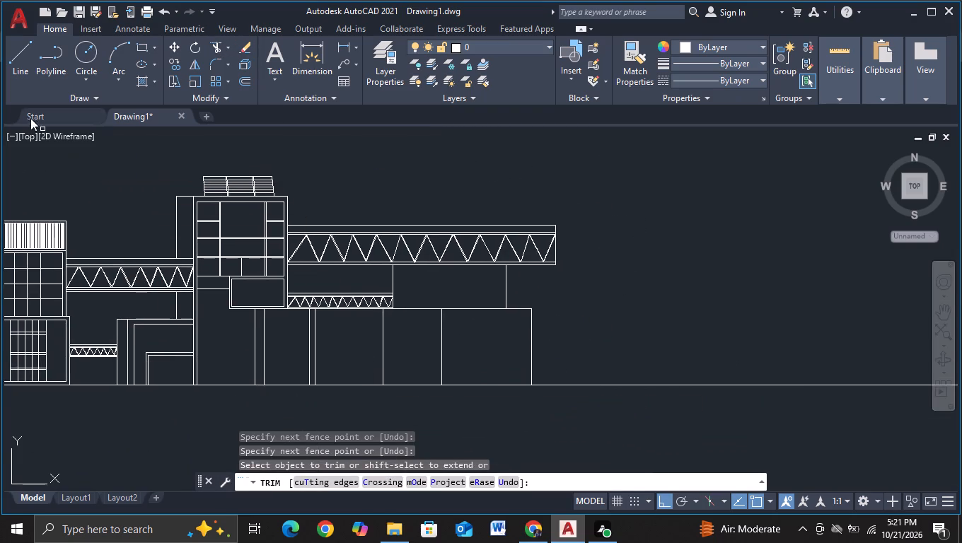
click(21, 84)
scroll(483, 451, up, 2)
middle_drag(407, 348, 379, 419)
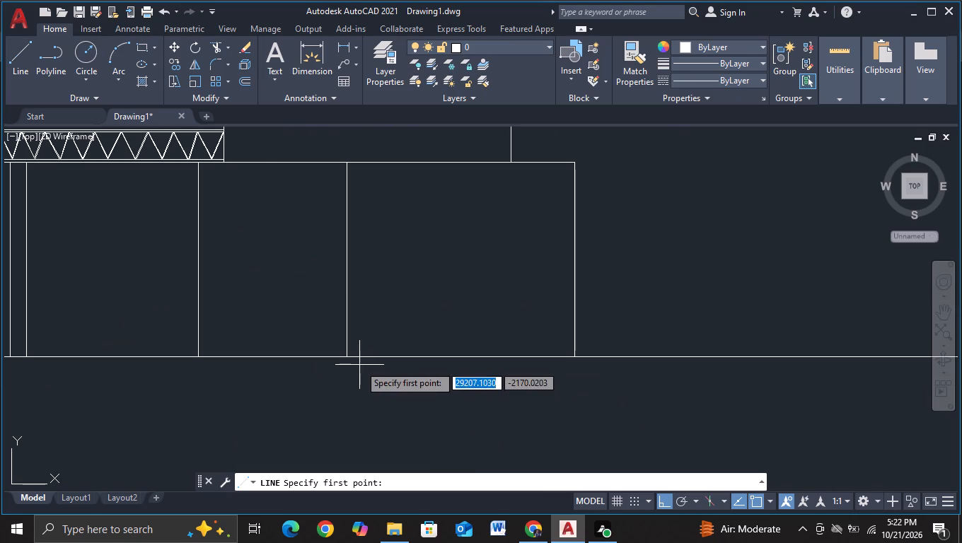
click(359, 363)
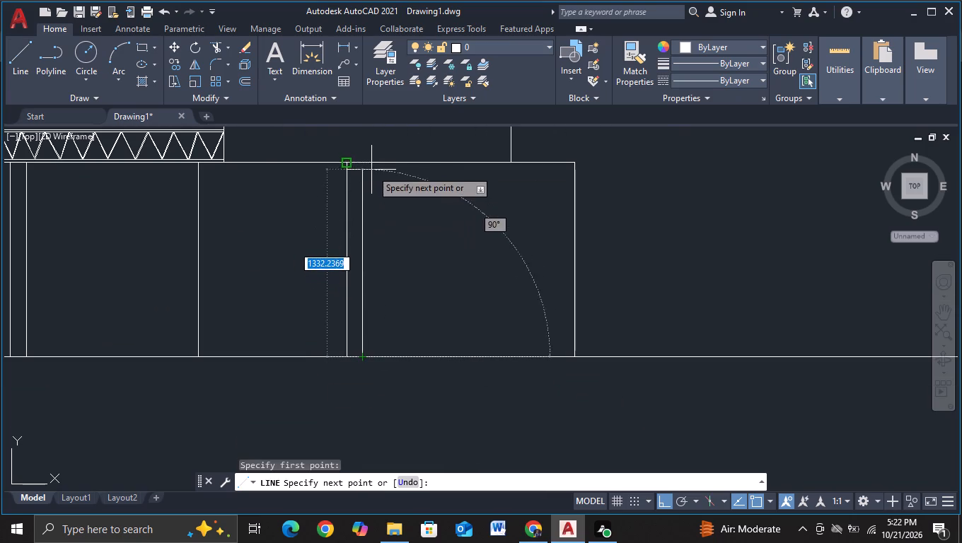
click(371, 178)
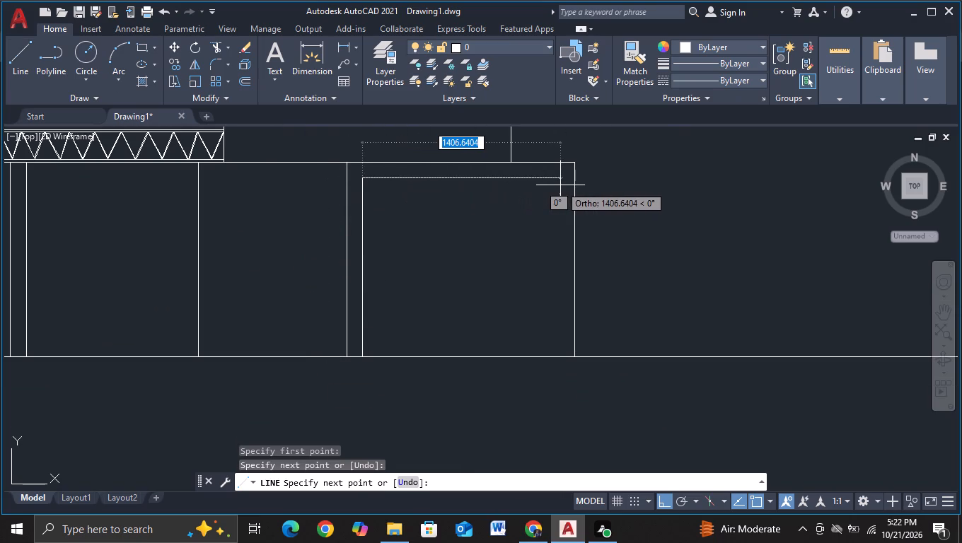
click(558, 183)
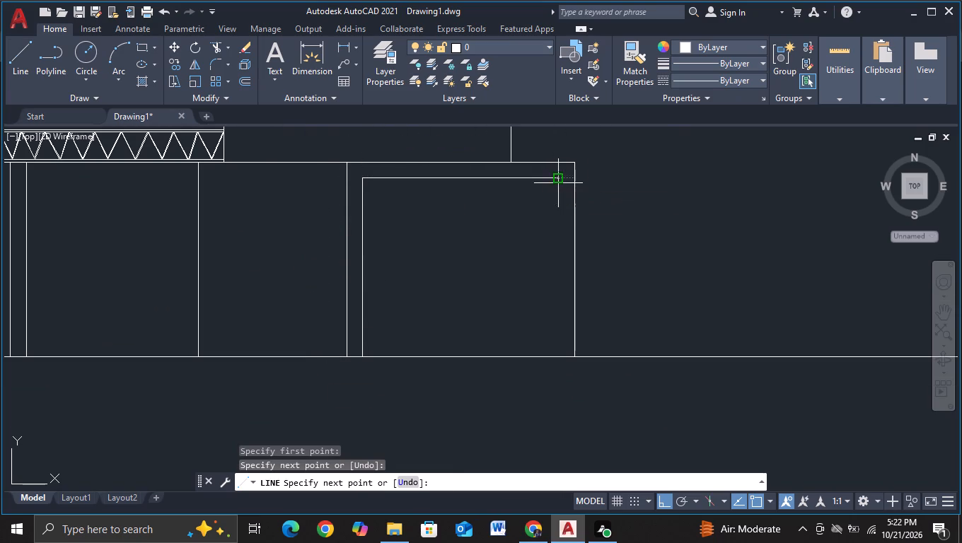
click(560, 409)
key(Escape)
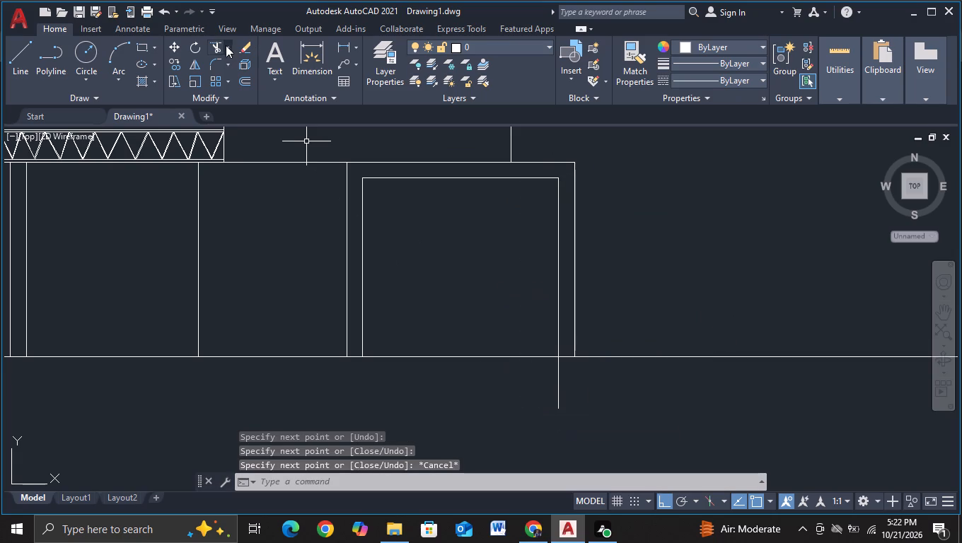
Trim the part of the inner frame's outer vertical line that extends below the ground line.
click(214, 47)
drag(516, 392, 578, 385)
scroll(579, 385, down, 2)
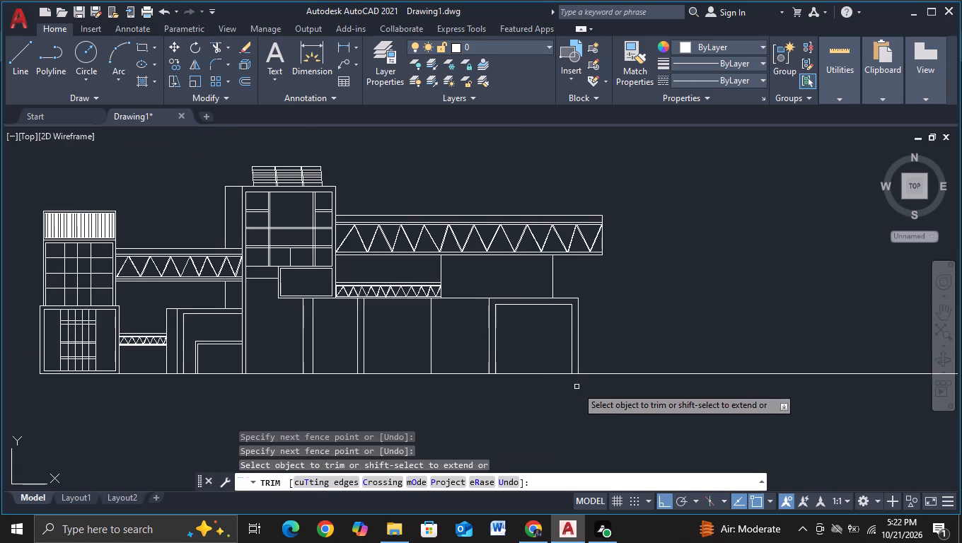
middle_drag(533, 397, 460, 400)
key(Escape)
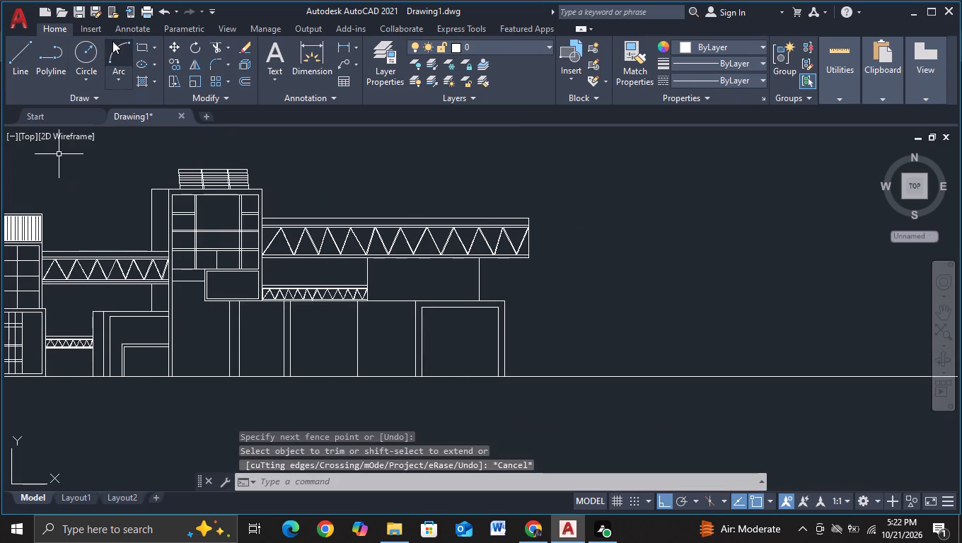
Draw a vertical line outward of the small truss's end, from below the lower outline's top edge to just past the long truss's underside.
click(28, 50)
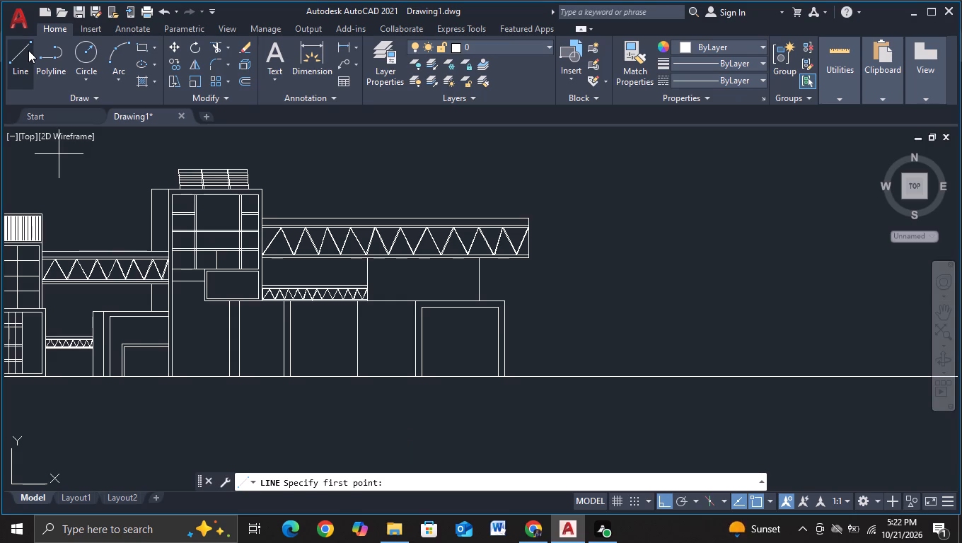
key(Escape)
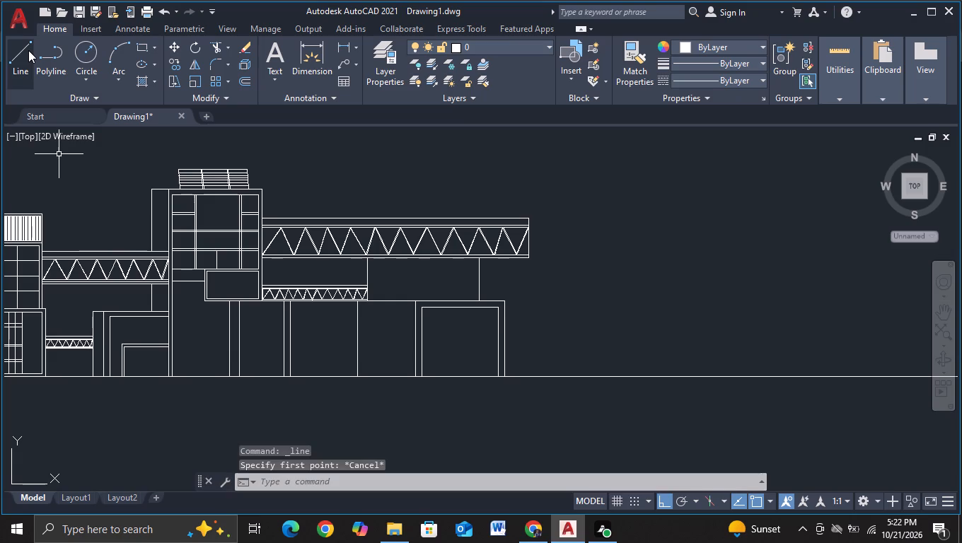
click(28, 50)
scroll(399, 298, up, 3)
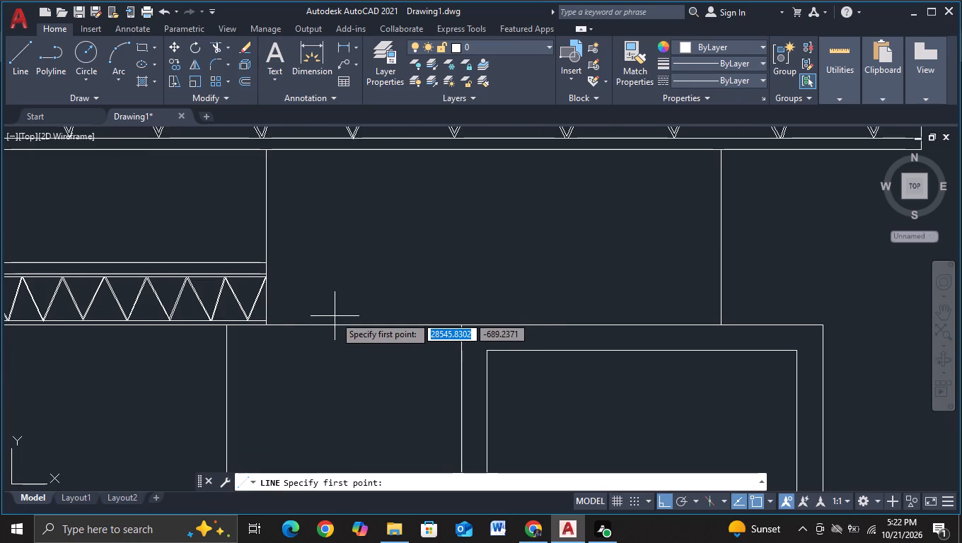
click(352, 351)
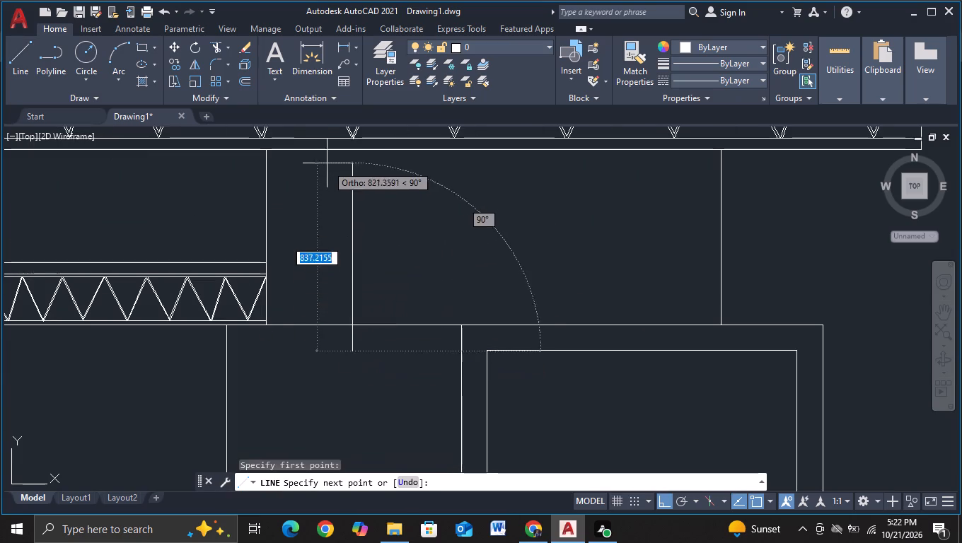
scroll(357, 153, up, 2)
middle_drag(356, 147, 380, 261)
click(371, 250)
key(Escape)
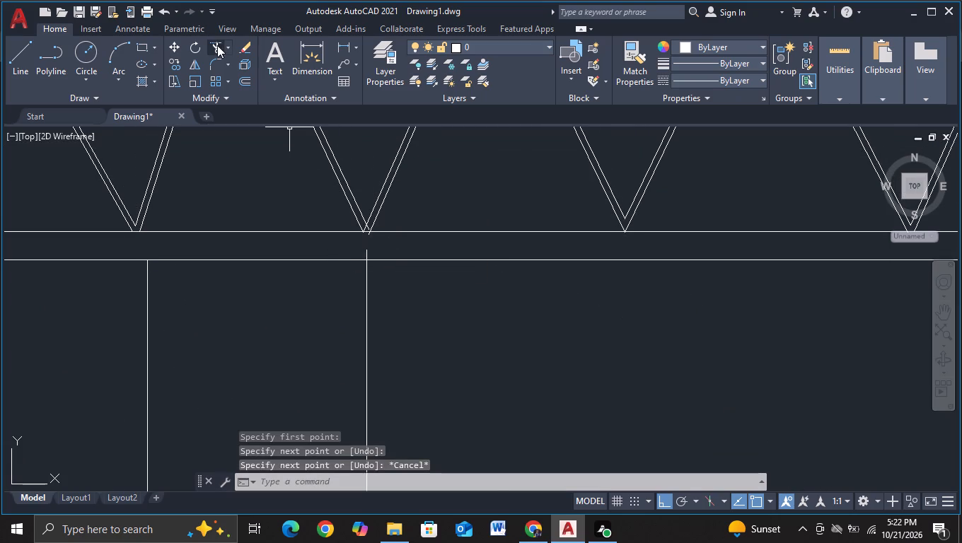
Trim the new vertical line's overshoots above the long truss's underside and below the lower outline's top edge.
click(217, 46)
click(369, 256)
click(359, 255)
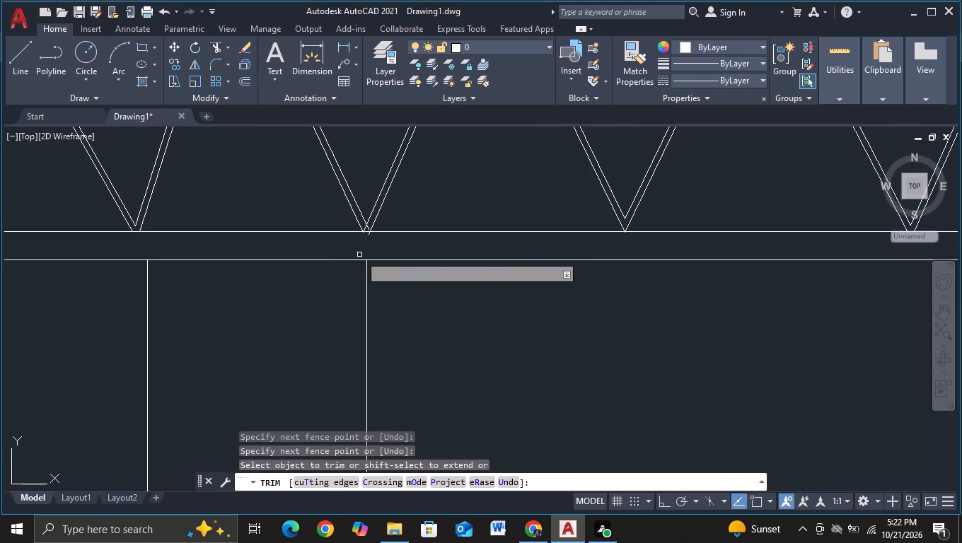
scroll(474, 387, down, 2)
middle_drag(498, 381, 454, 134)
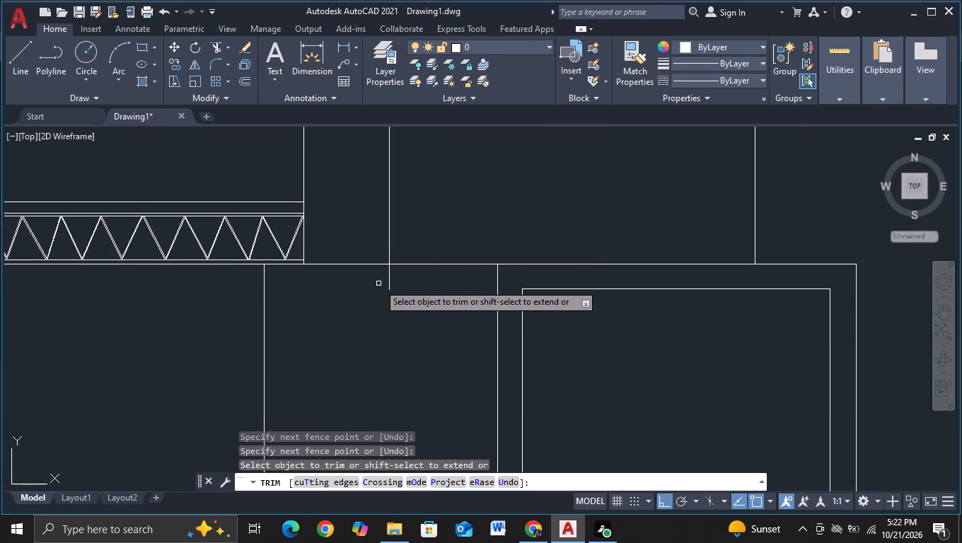
drag(378, 284, 413, 286)
key(Escape)
Copy the trimmed vertical line about 65 units outward to form a narrow column between the long truss and lower outline.
middle_drag(434, 173, 432, 211)
click(13, 61)
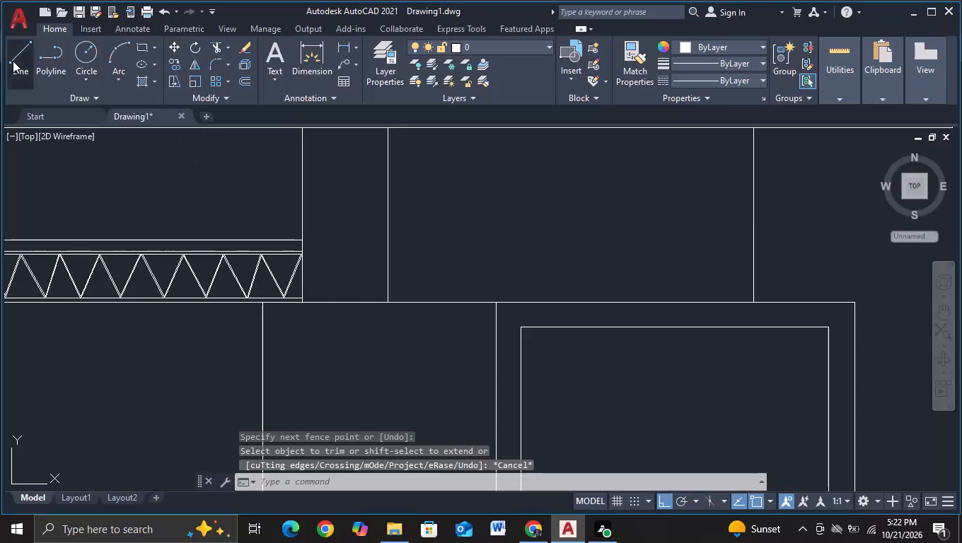
key(Escape)
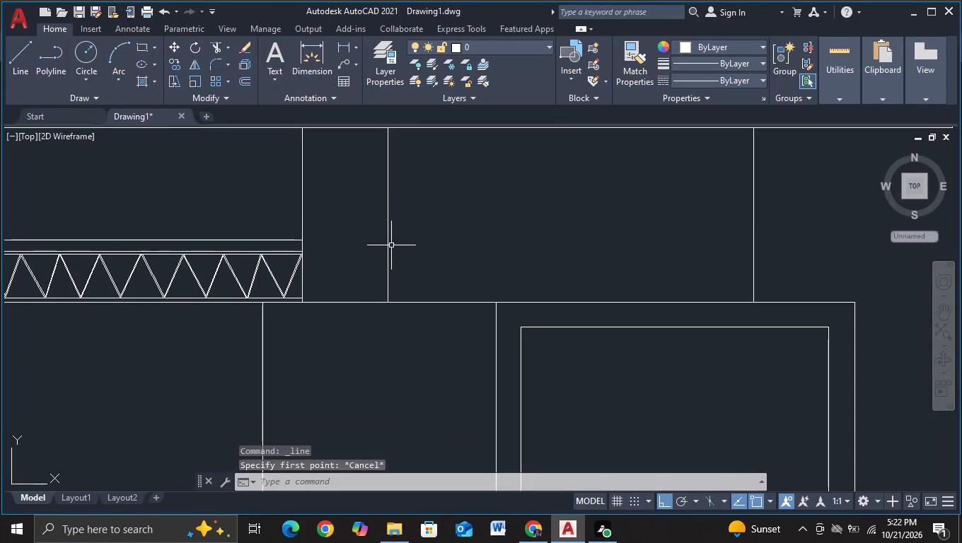
click(389, 245)
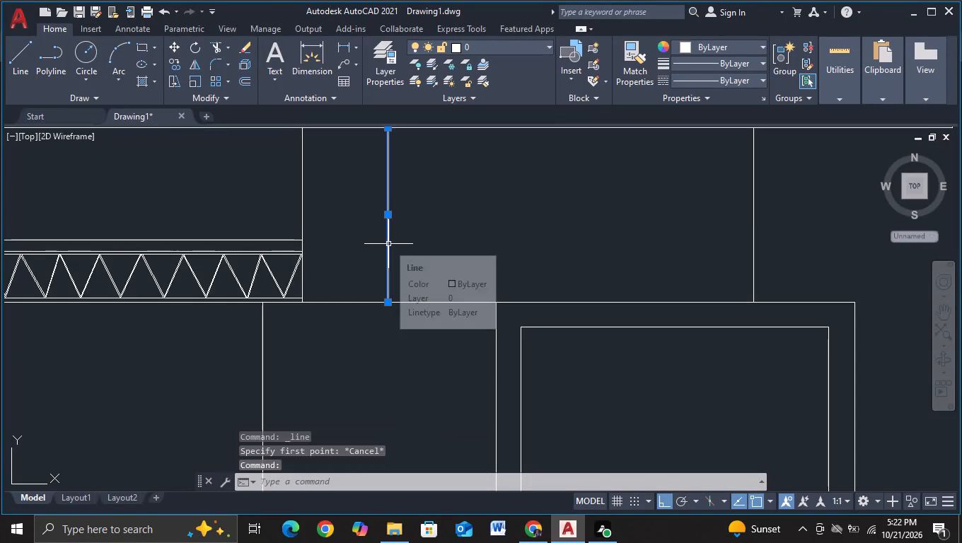
key(c)
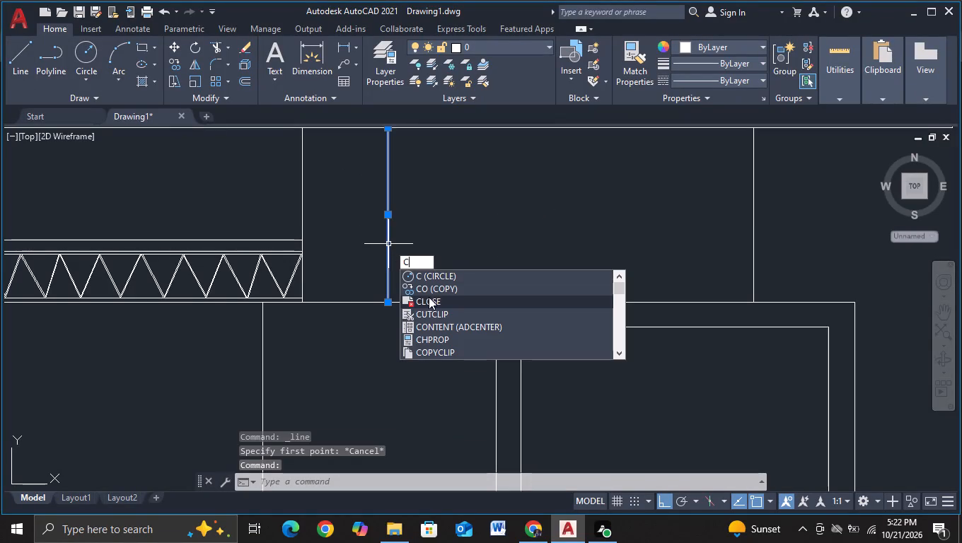
click(436, 288)
click(393, 265)
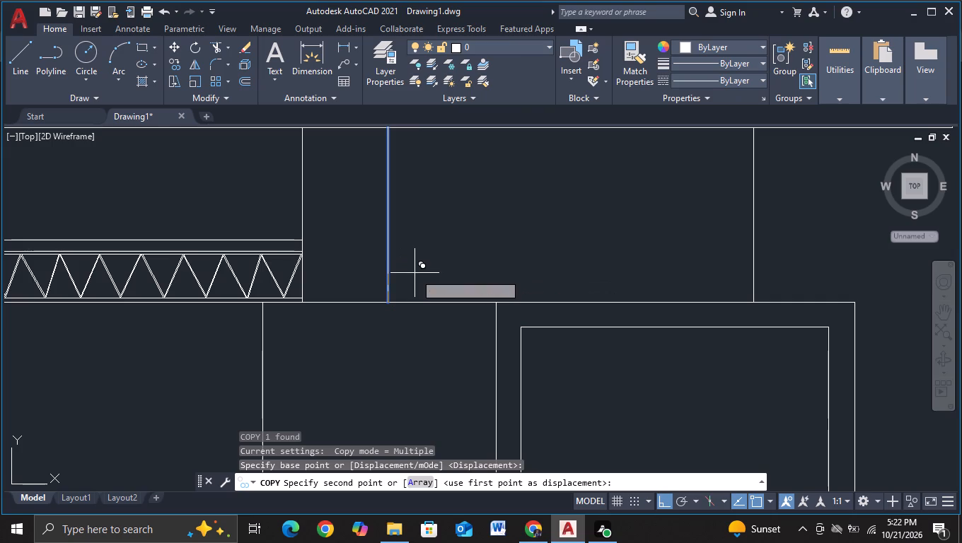
click(402, 312)
key(Escape)
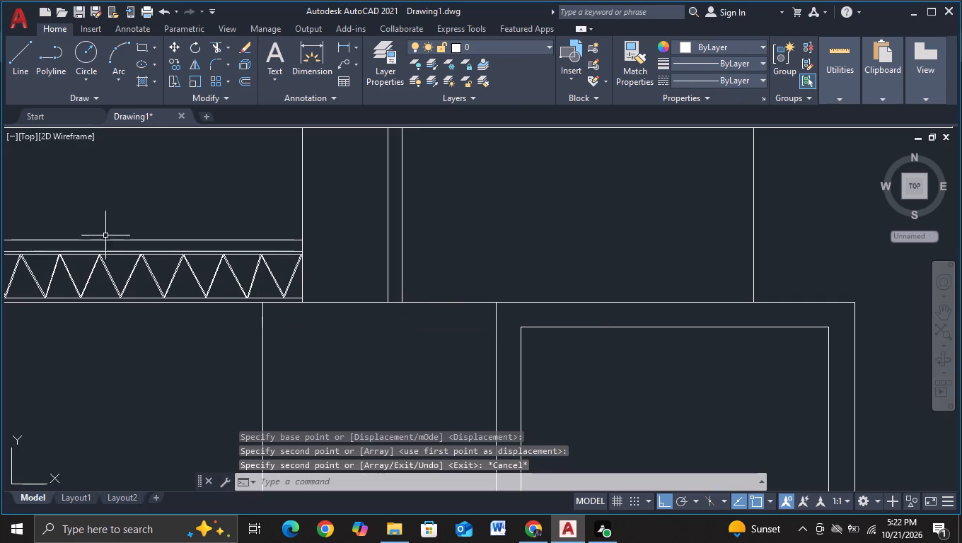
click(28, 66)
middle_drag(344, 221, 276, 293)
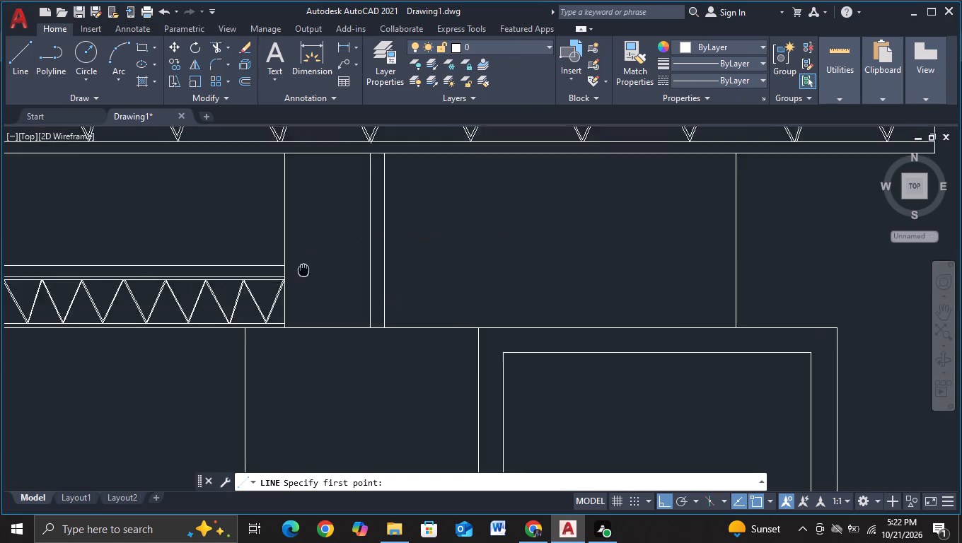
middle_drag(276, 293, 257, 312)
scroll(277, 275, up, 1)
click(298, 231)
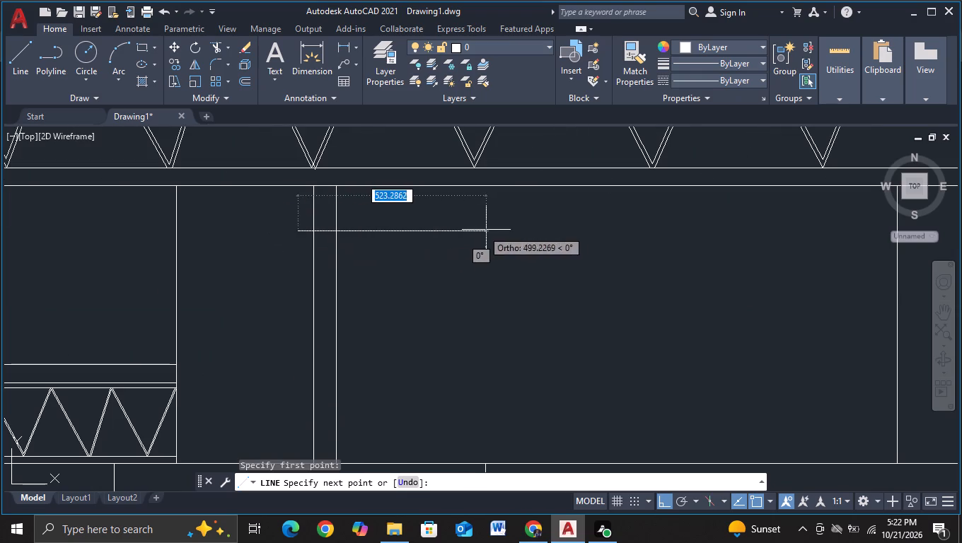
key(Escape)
From just before the narrow column, draw a line about 1600 units outward beneath the long truss and down past the lower outline's top edge.
click(10, 69)
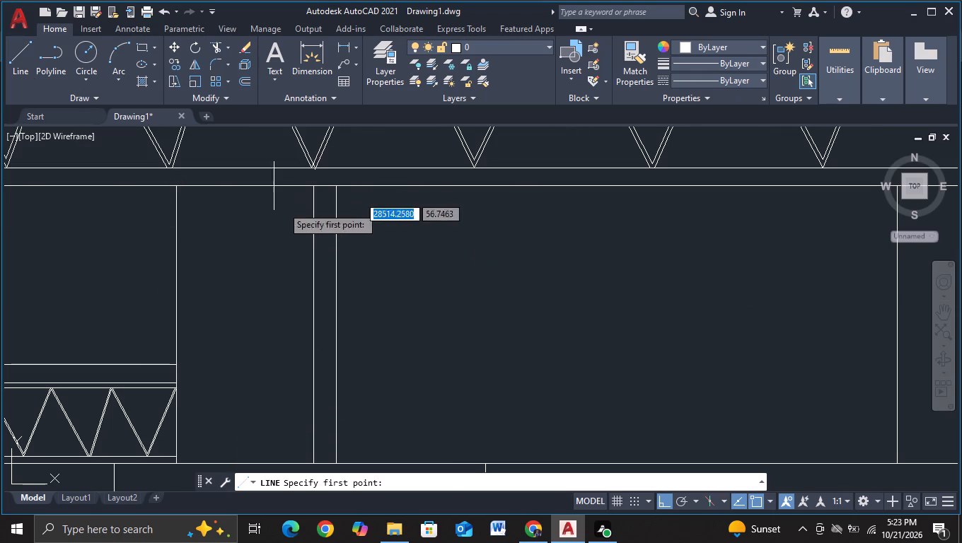
click(299, 218)
middle_drag(649, 209, 196, 173)
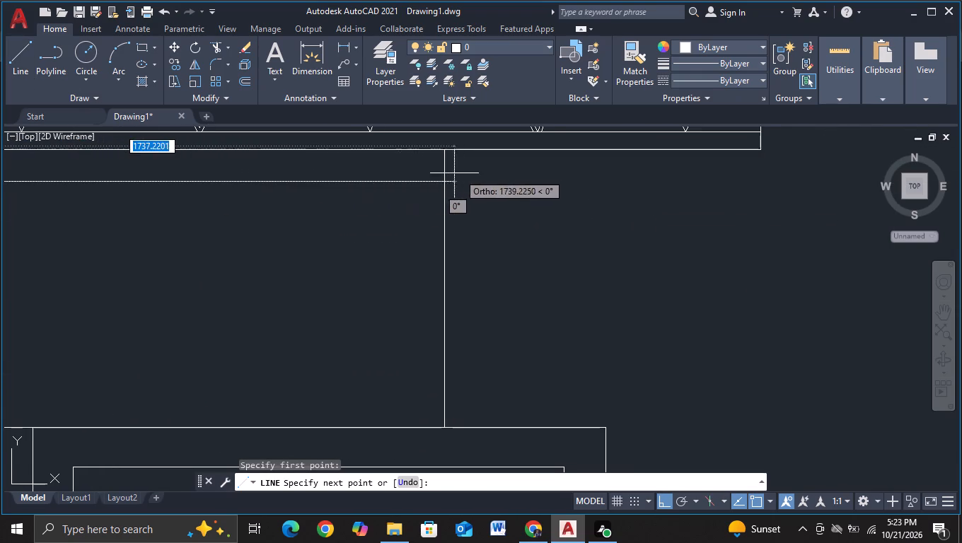
click(415, 177)
scroll(401, 296, down, 1)
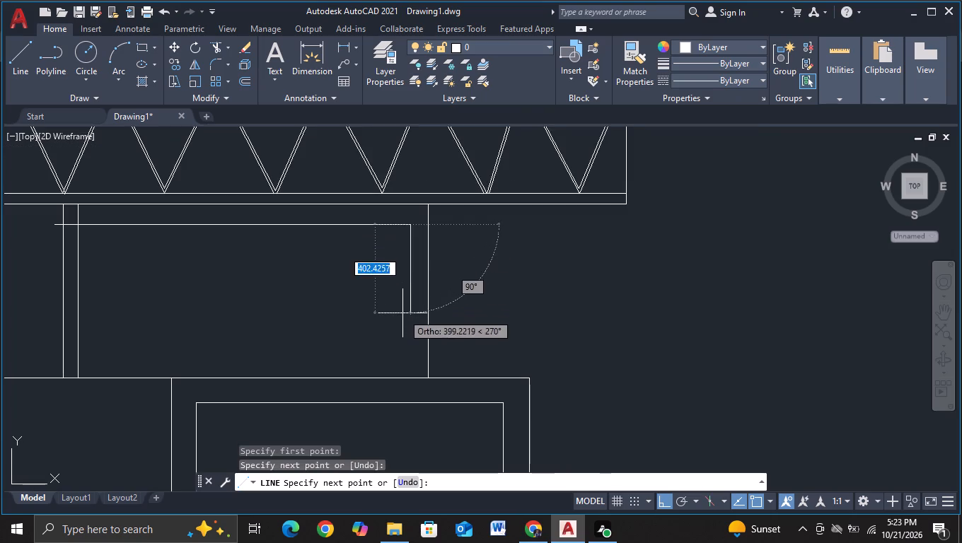
middle_drag(402, 313, 407, 281)
scroll(406, 356, up, 2)
click(406, 363)
key(Escape)
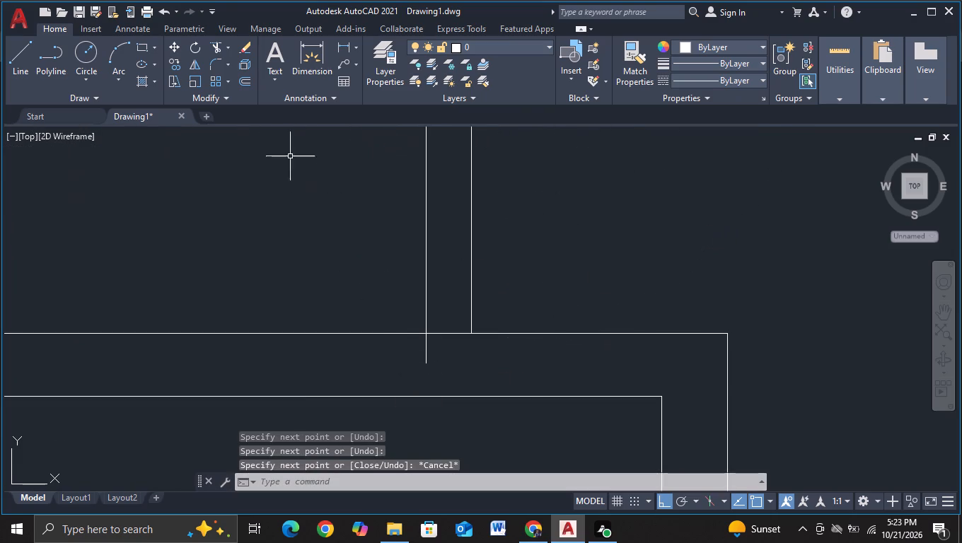
Trim the part of the new inner vertical line that hangs below the lower outline's top edge.
click(214, 45)
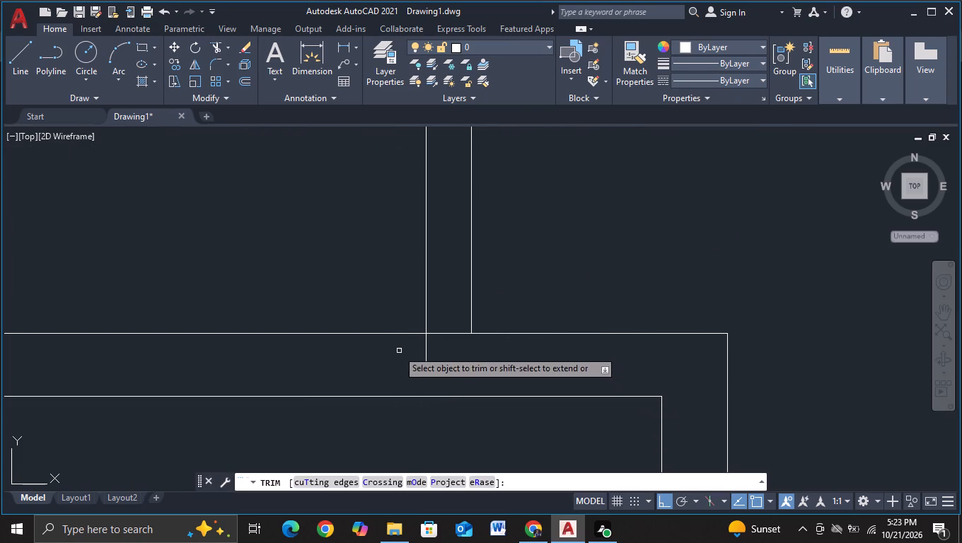
drag(396, 349, 434, 351)
scroll(301, 273, down, 1)
middle_drag(299, 273, 924, 340)
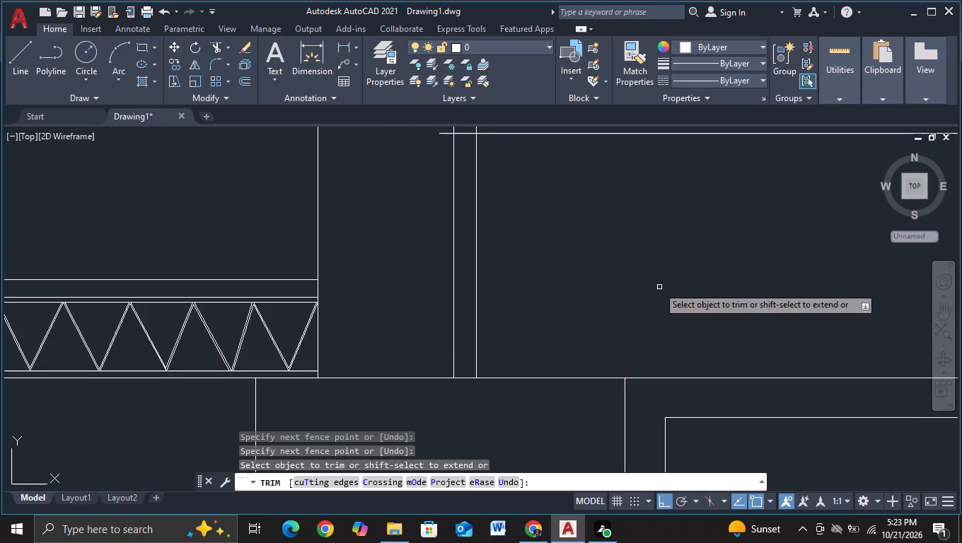
Trim the frame's top line and inner vertical line where they overshoot at the frame's upper corner beside the narrow column.
middle_drag(641, 310, 608, 416)
click(412, 238)
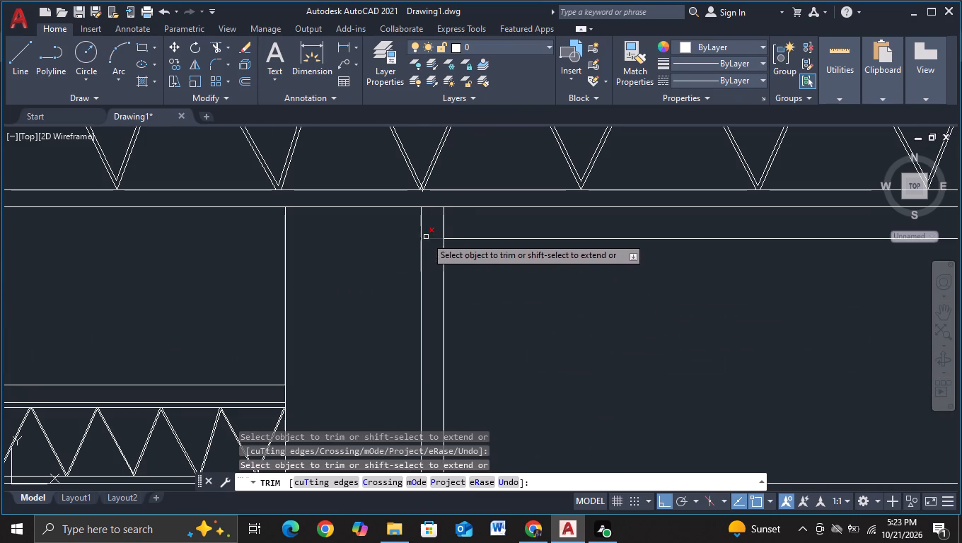
drag(430, 232, 426, 263)
drag(439, 230, 463, 228)
scroll(465, 292, down, 2)
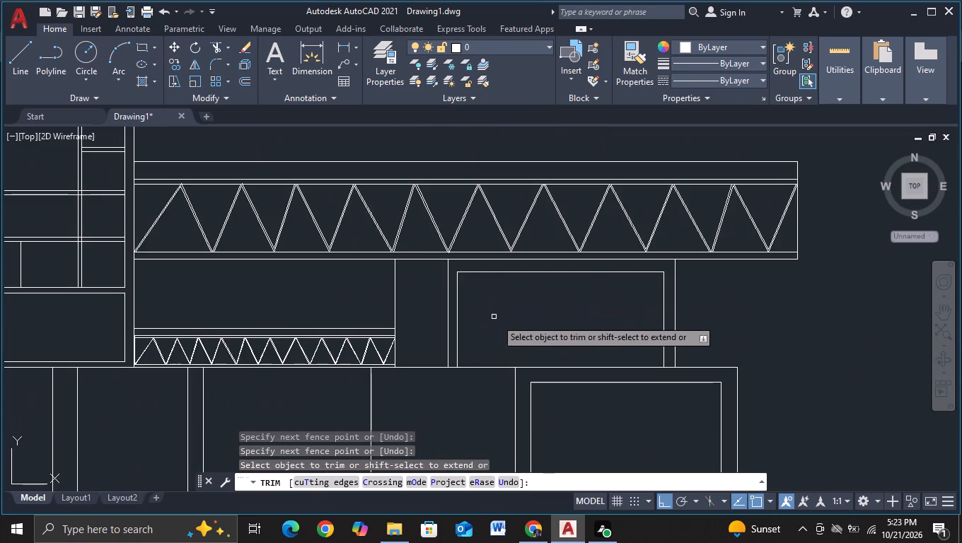
middle_drag(510, 326, 426, 284)
key(Escape)
Draw a vertical line about 994 units long from below the lower outline's top edge, up through the frame into the long truss.
click(30, 76)
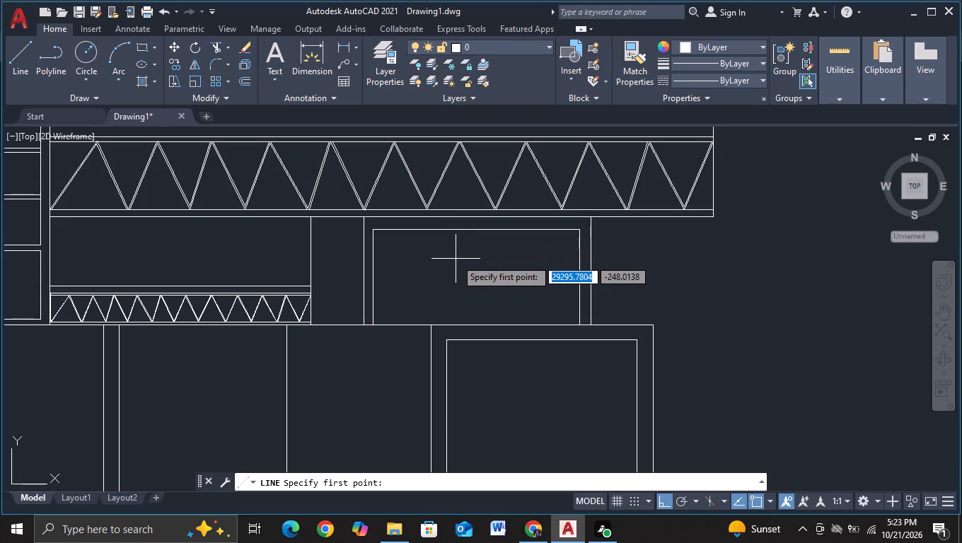
scroll(430, 247, up, 1)
click(402, 393)
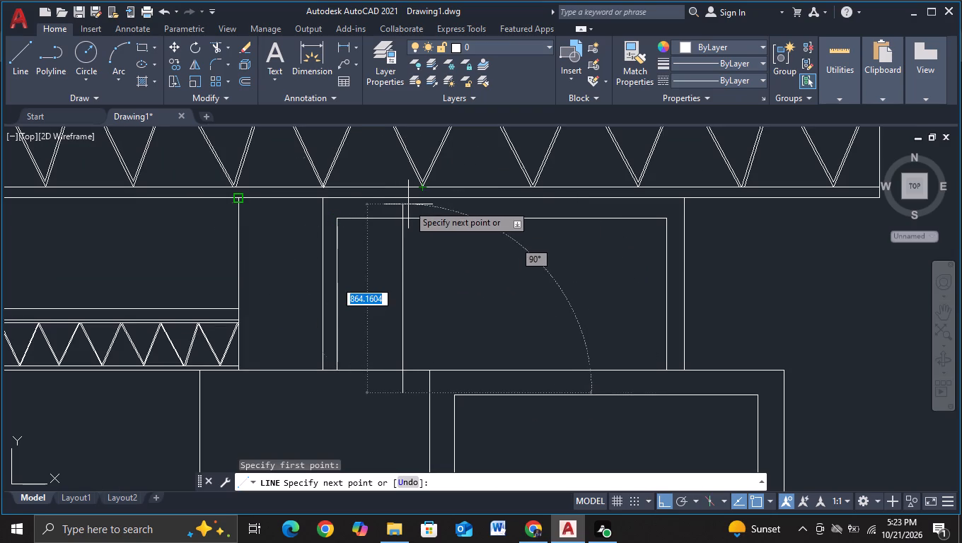
scroll(408, 204, up, 2)
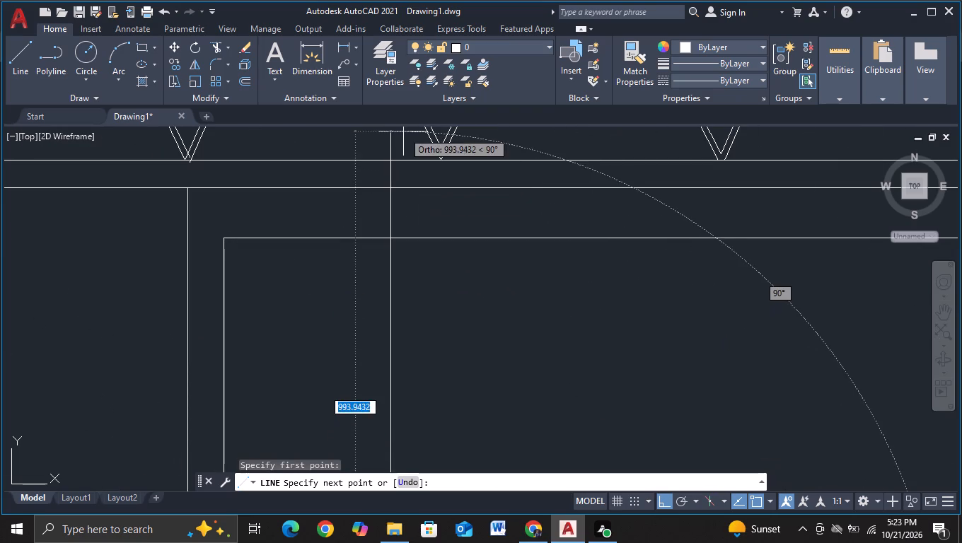
click(403, 132)
key(Escape)
Trim the new vertical line's overshoots above the inner frame's top edge and below the lower outline's top edge.
click(214, 42)
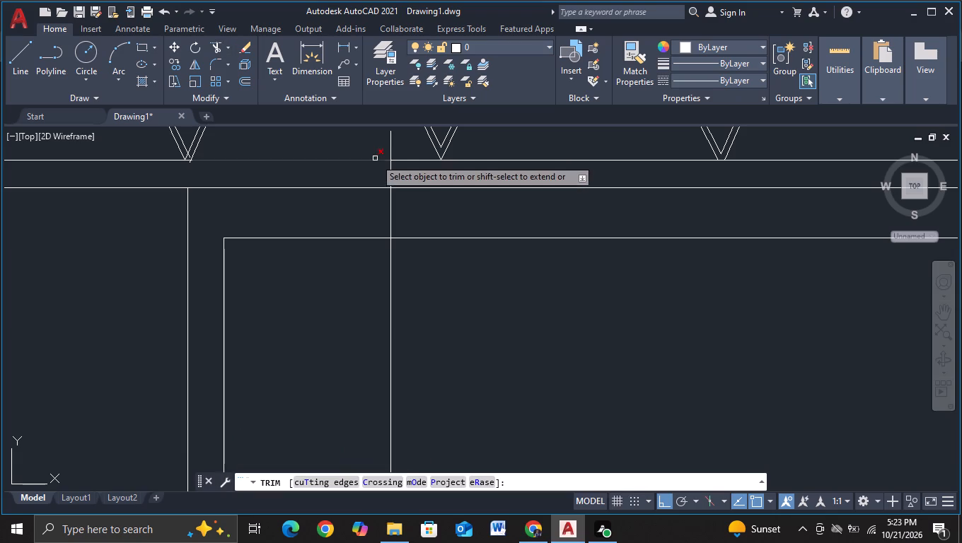
drag(375, 144, 402, 144)
drag(378, 174, 412, 174)
drag(351, 206, 432, 211)
scroll(410, 274, down, 2)
middle_drag(421, 320, 434, 233)
drag(411, 335, 430, 334)
key(Escape)
Copy the trimmed vertical line a short distance along the frame, with object snap off, to form a narrow mullion.
click(417, 290)
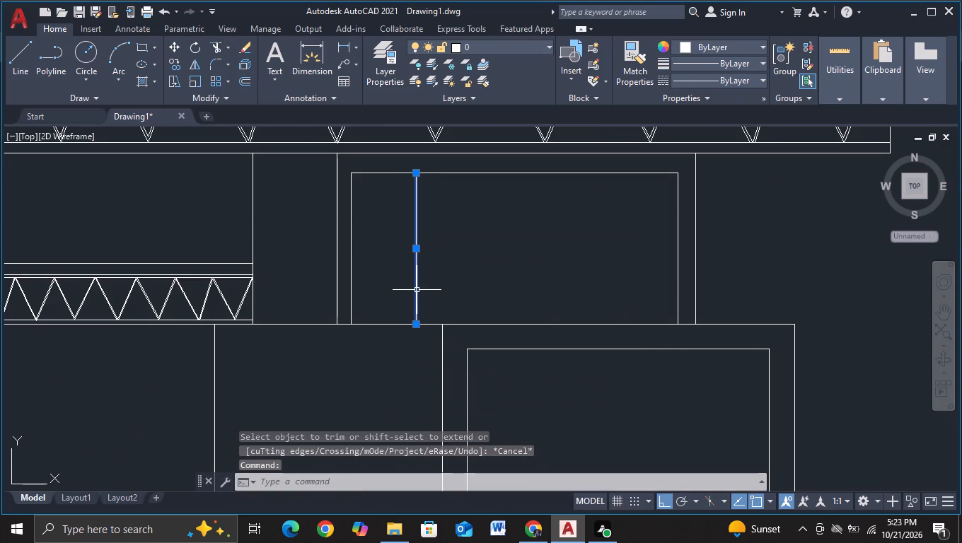
key(c)
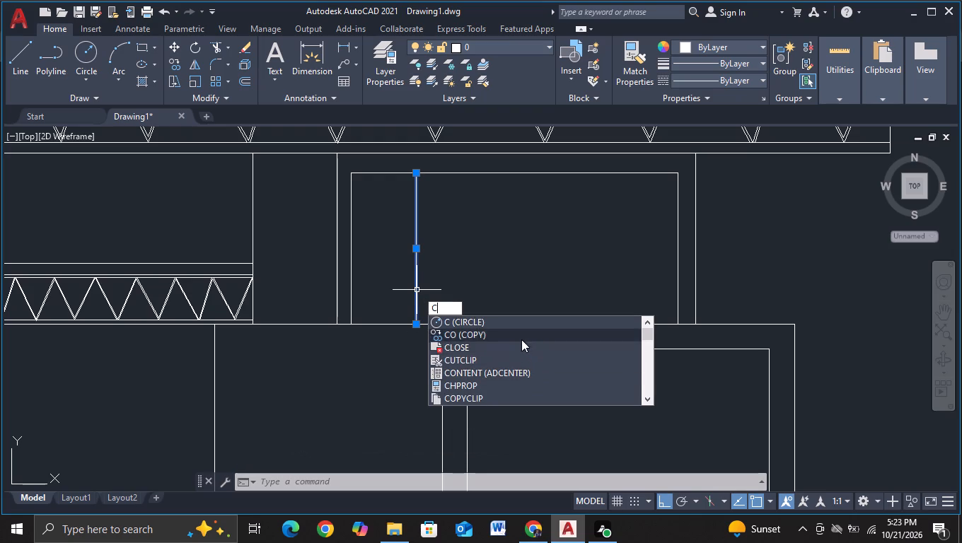
click(521, 338)
click(414, 271)
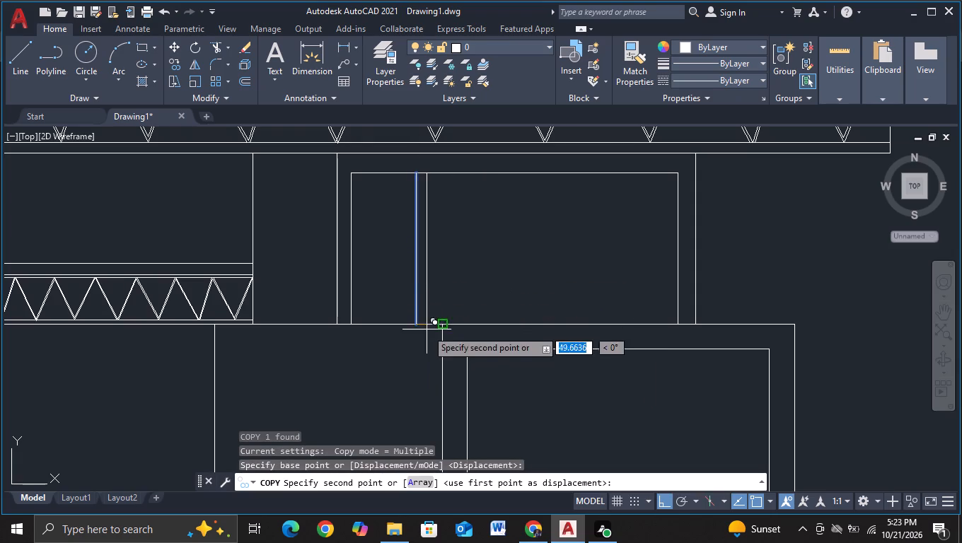
scroll(422, 337, up, 2)
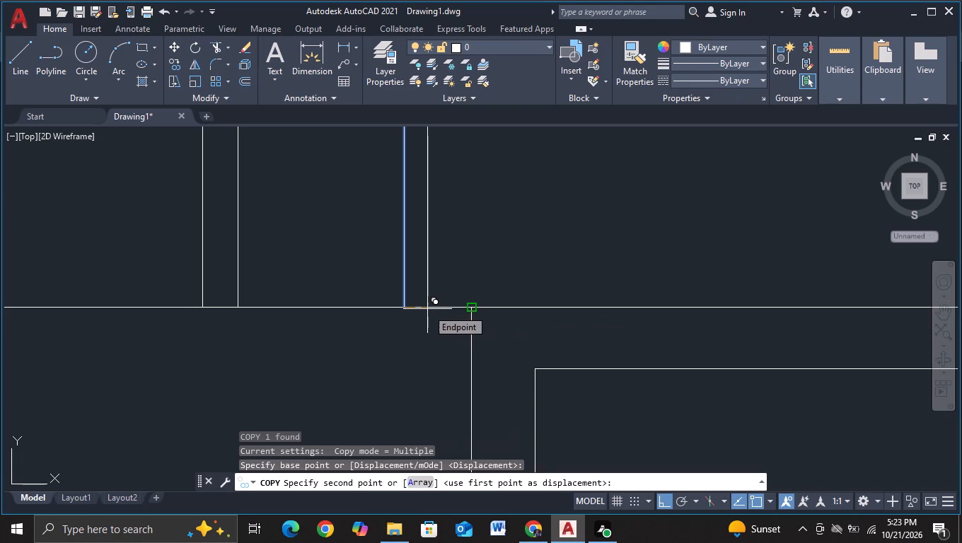
key(F3)
click(427, 309)
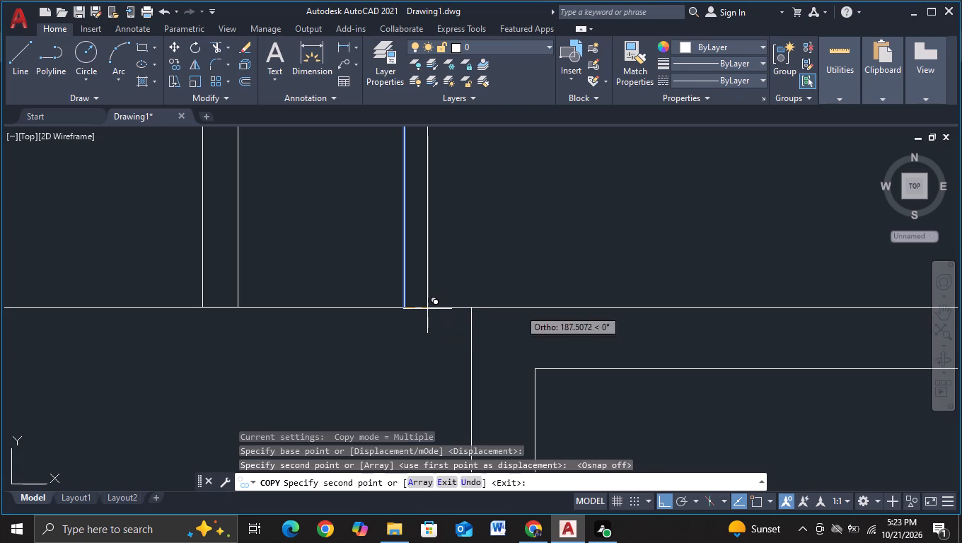
Place four more copies as two narrow mullions across the frame, their far lines about 444 and 858 units from the original.
scroll(673, 313, down, 2)
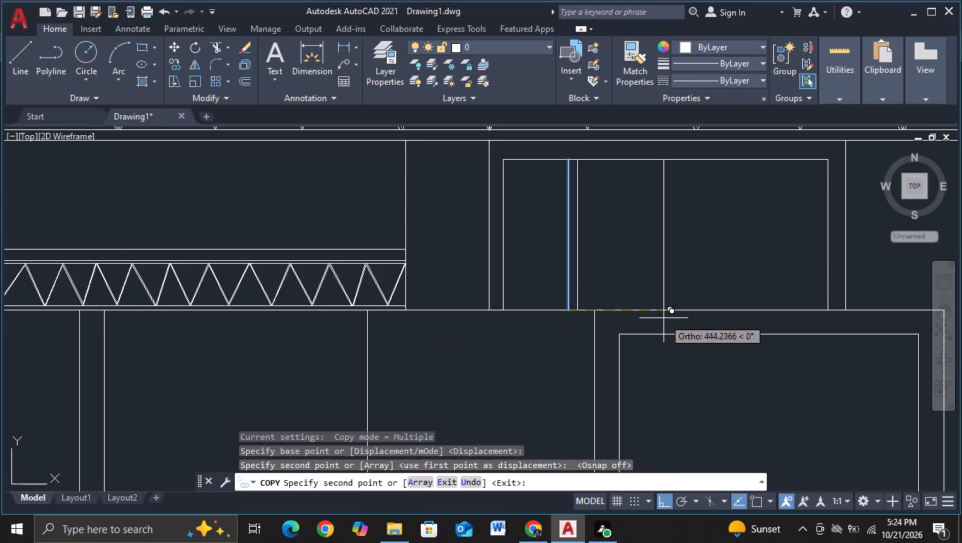
click(653, 317)
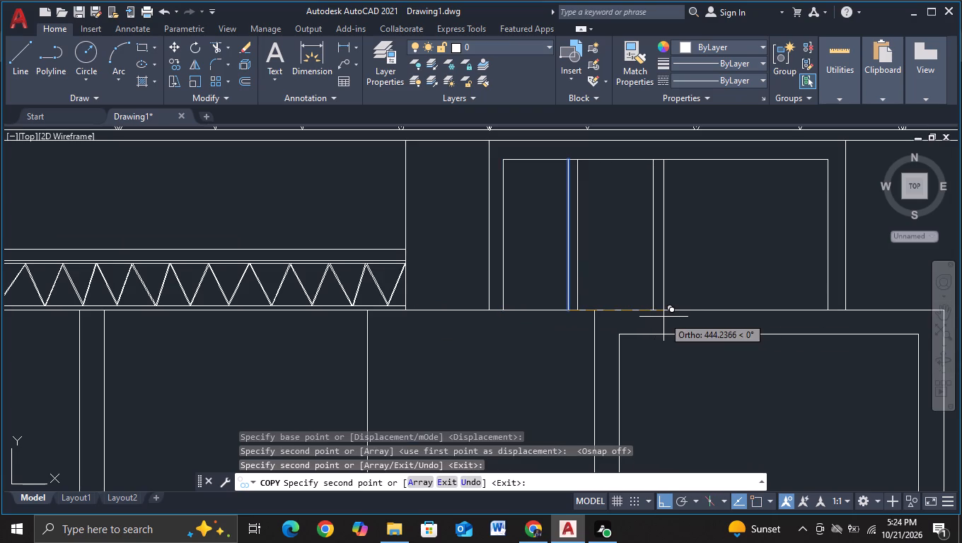
click(663, 317)
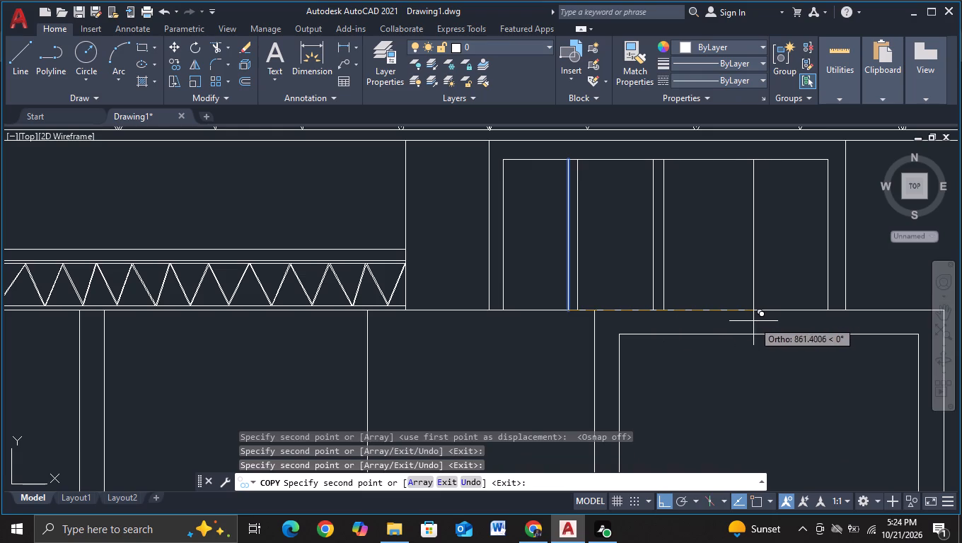
click(744, 323)
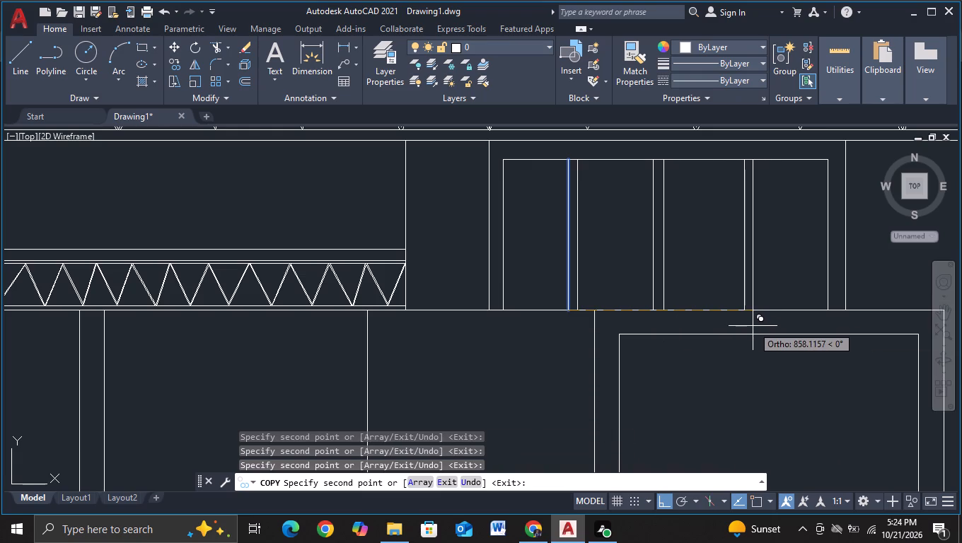
click(753, 326)
key(F1)
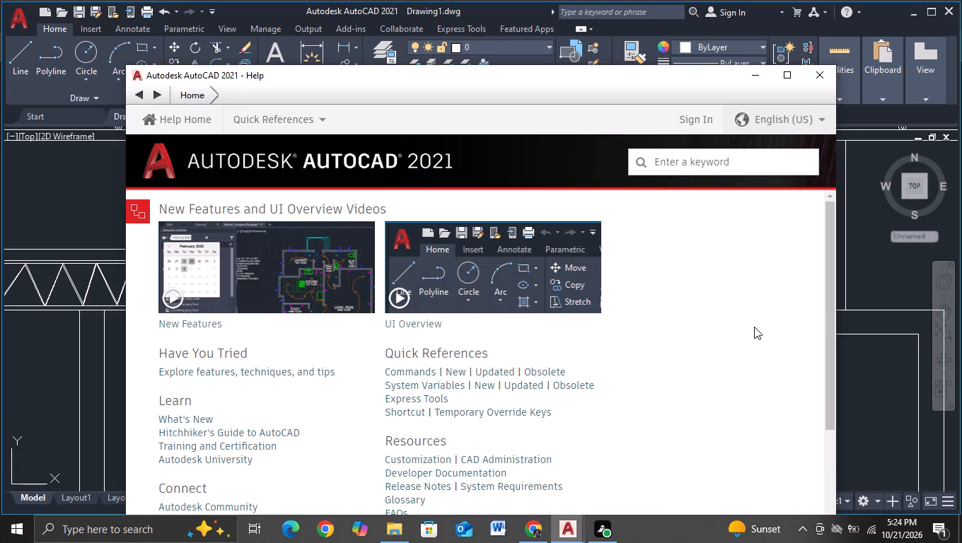
key(Escape)
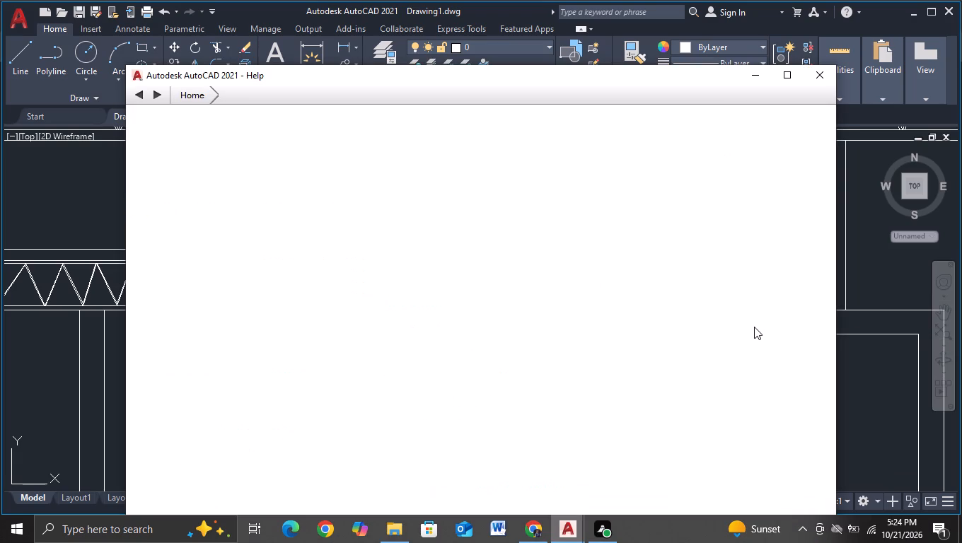
key(Escape)
click(816, 78)
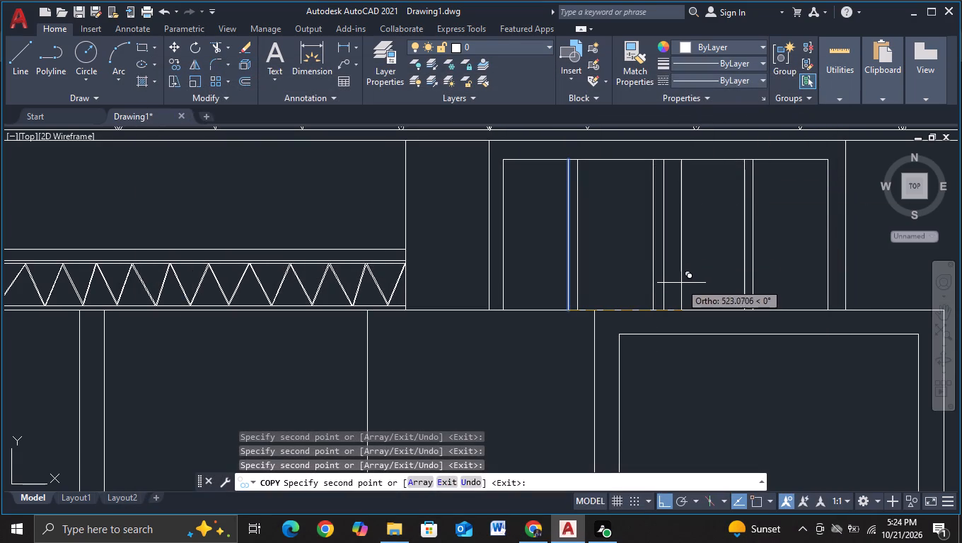
key(Escape)
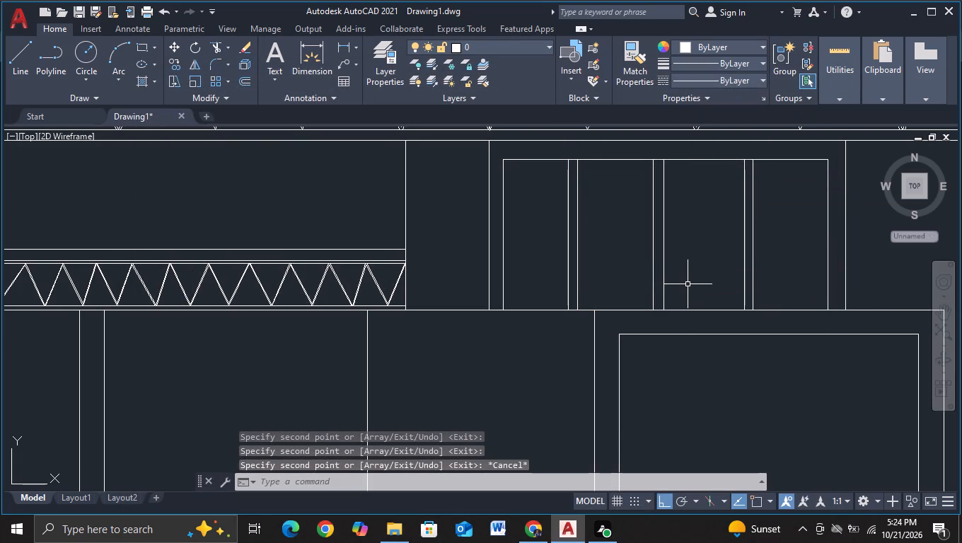
Draw a horizontal line about 2459 units long across the mullioned frame, overshooting both of its sides.
scroll(685, 286, down, 2)
middle_drag(726, 351, 734, 300)
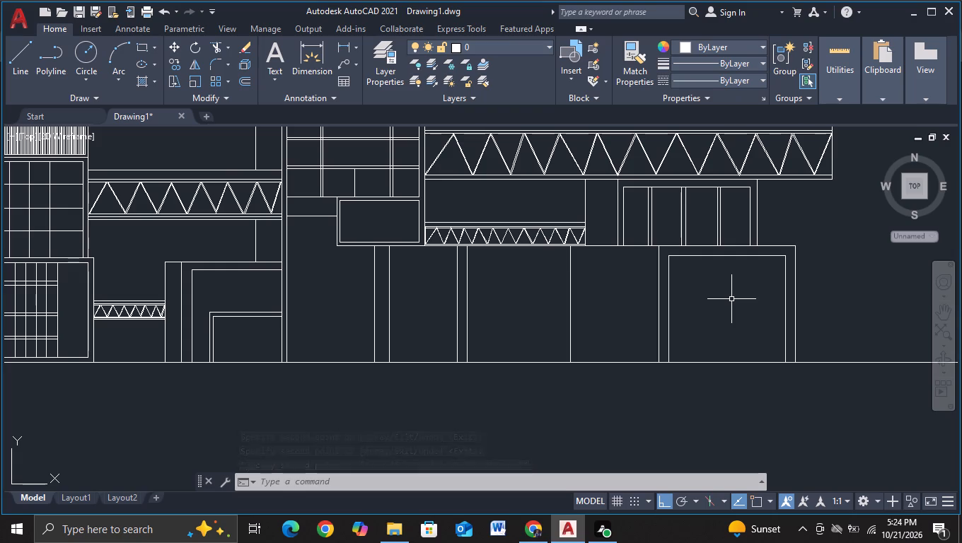
click(12, 49)
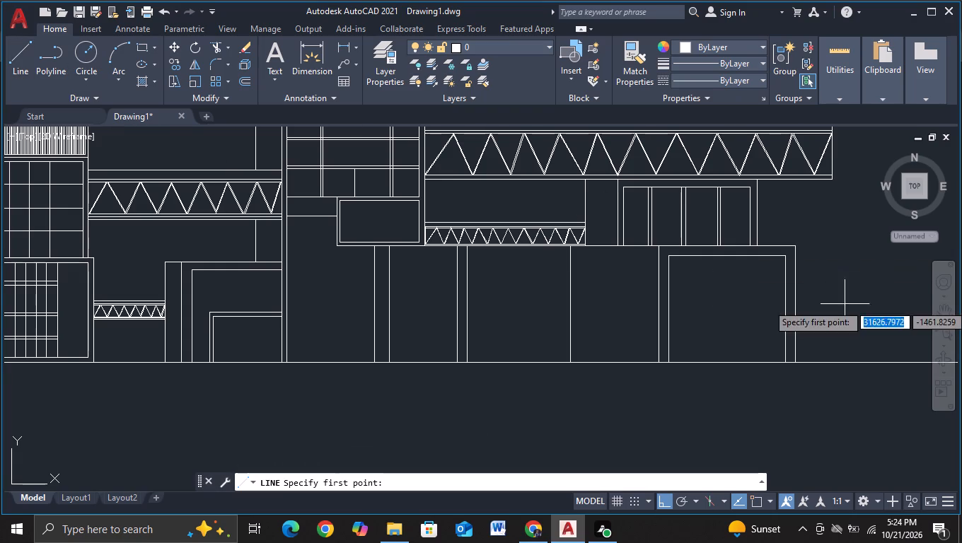
scroll(608, 206, up, 1)
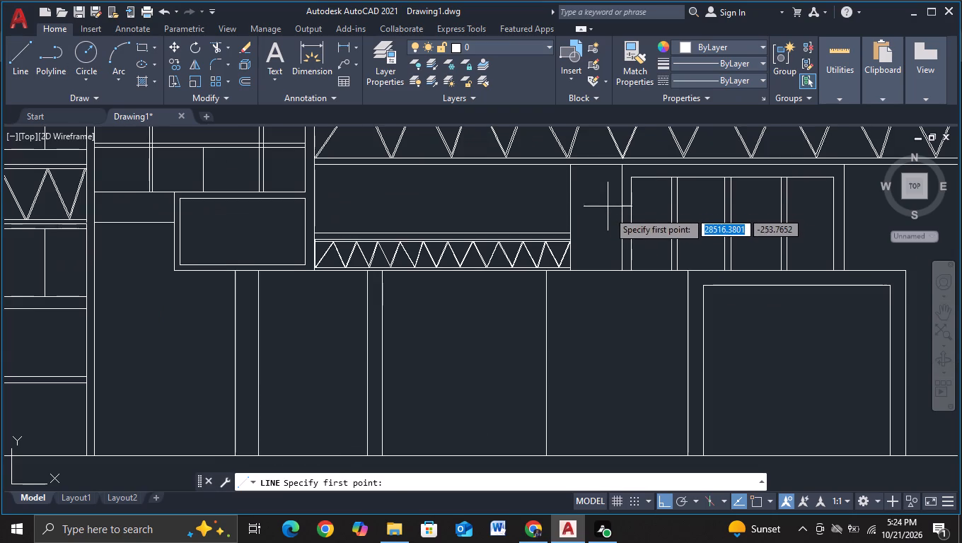
click(607, 215)
middle_drag(925, 230, 639, 255)
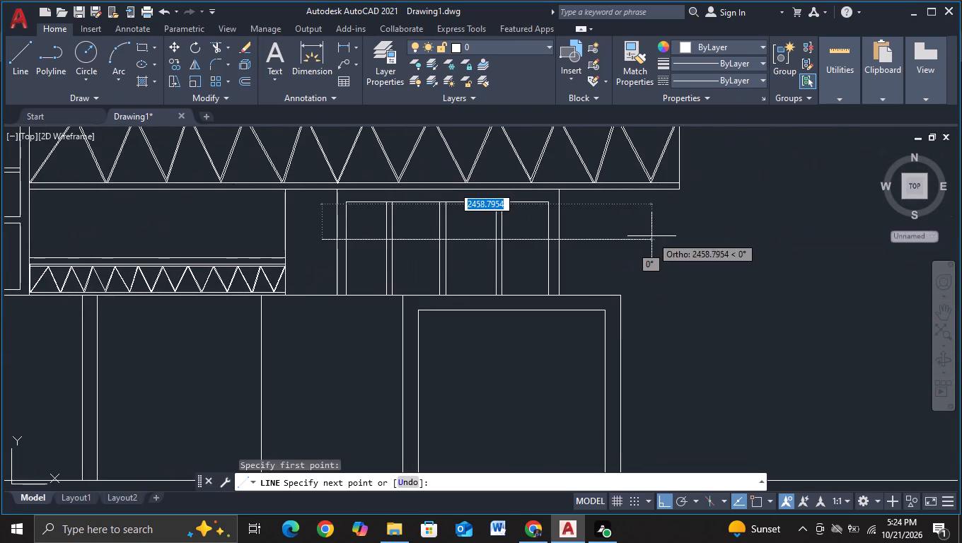
click(651, 236)
key(Escape)
Trim the horizontal line back to the inner frame's sides and remove its pieces inside the three narrow mullions.
click(207, 47)
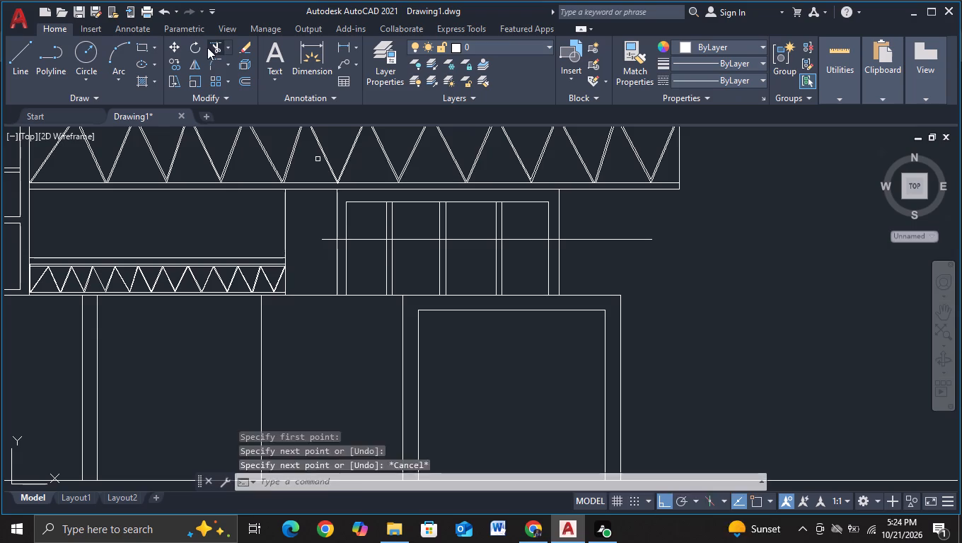
click(327, 239)
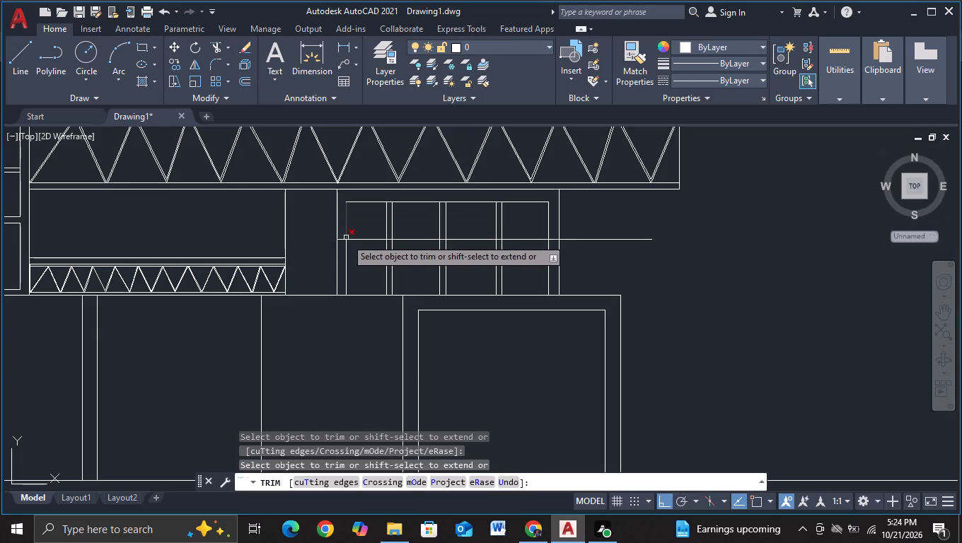
click(344, 239)
drag(592, 225, 598, 256)
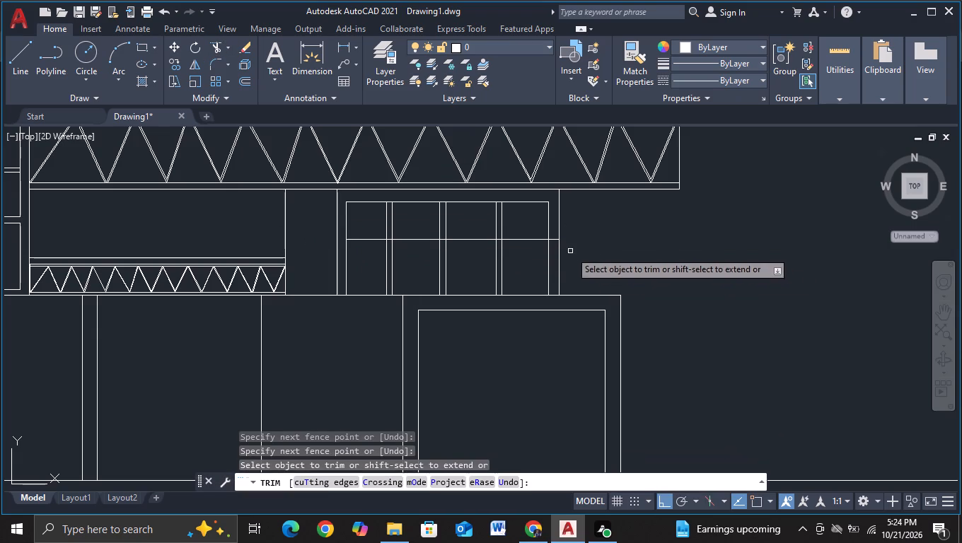
click(555, 242)
scroll(513, 241, up, 2)
click(478, 238)
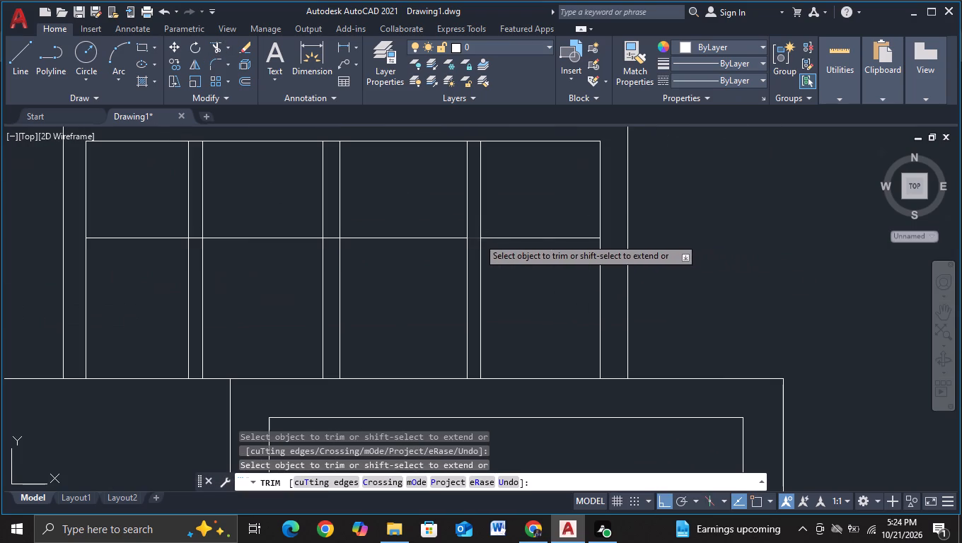
click(332, 238)
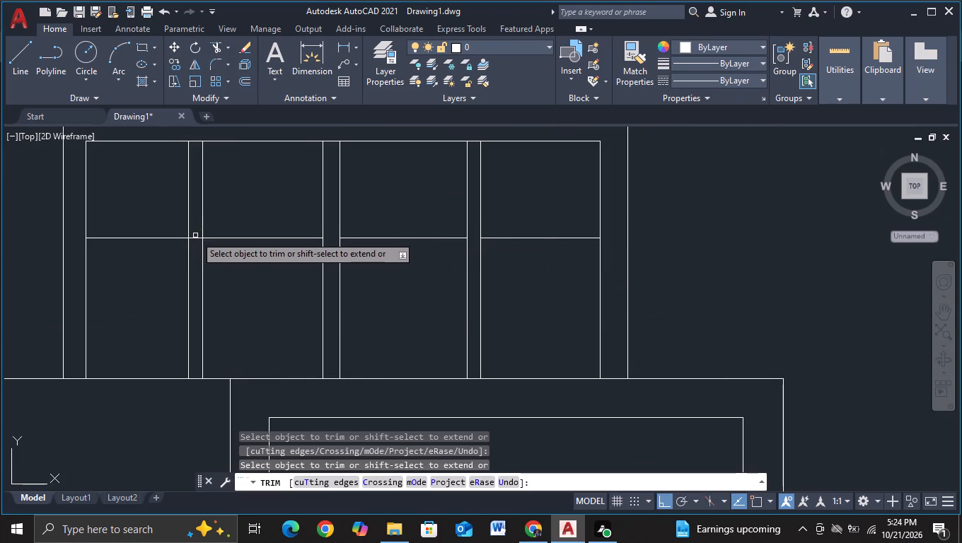
click(195, 240)
key(Escape)
Copy the four horizontal line segments between the mullions about 257 units straight down.
click(160, 237)
click(236, 238)
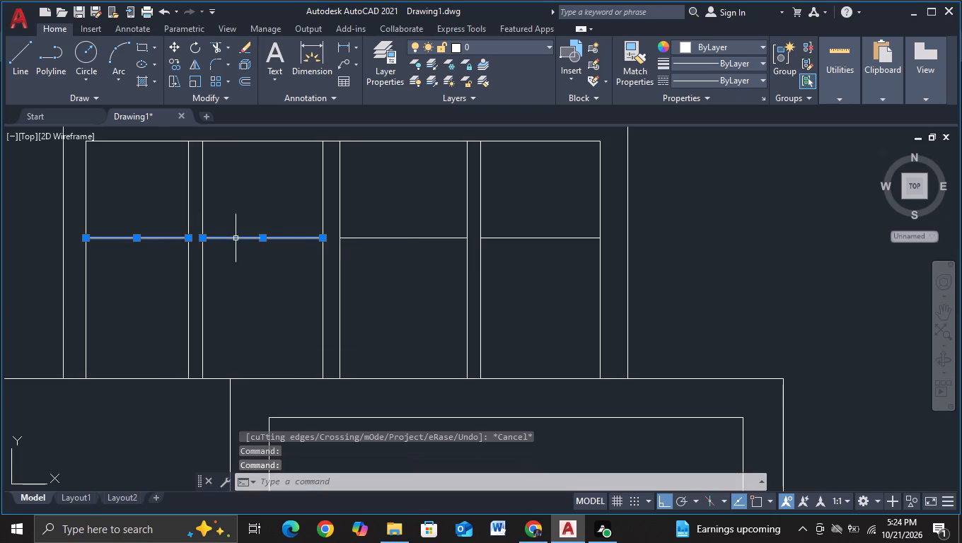
click(399, 239)
click(518, 239)
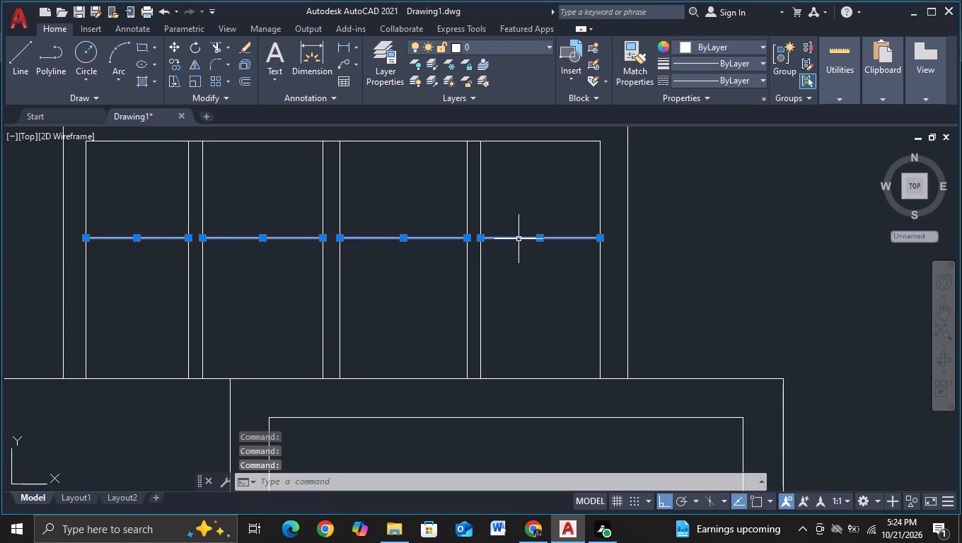
key(s)
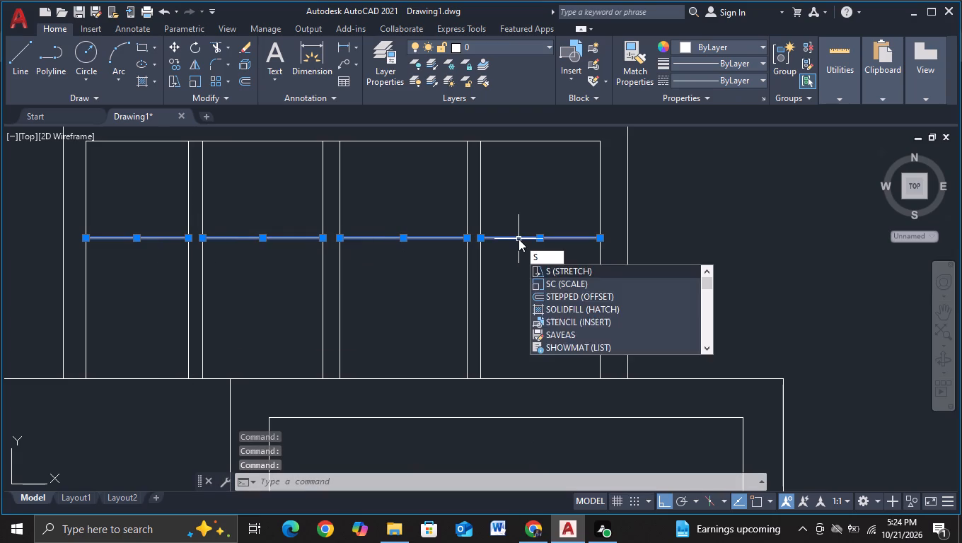
key(BackSpace)
key(c)
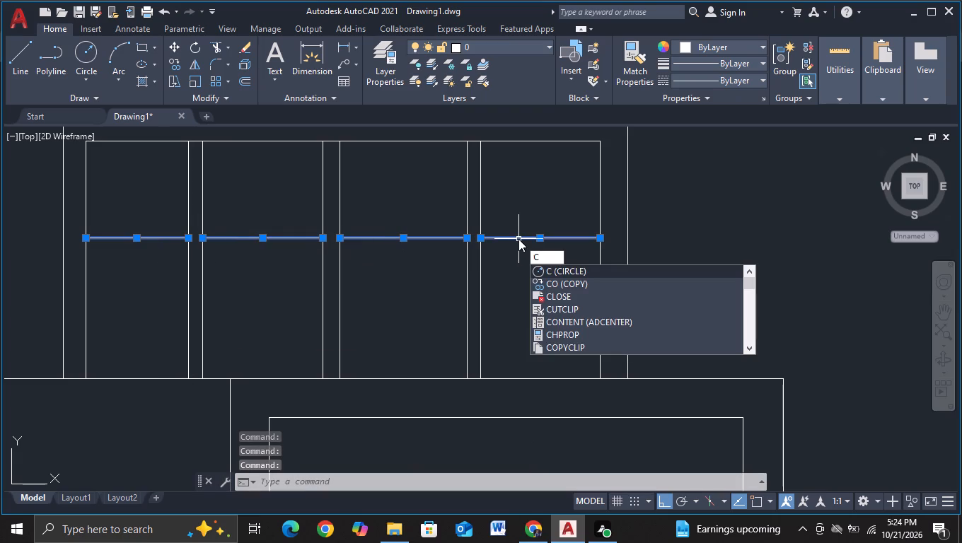
click(552, 286)
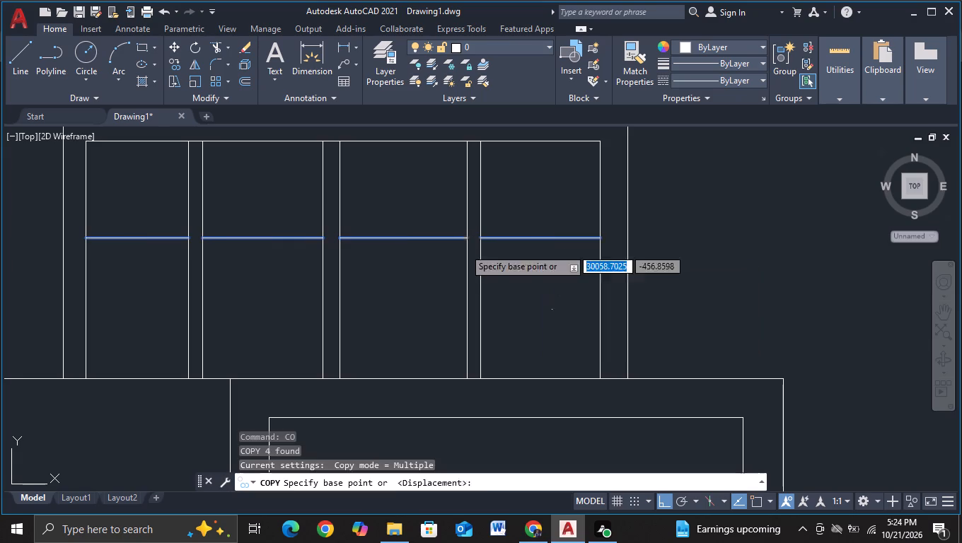
click(411, 232)
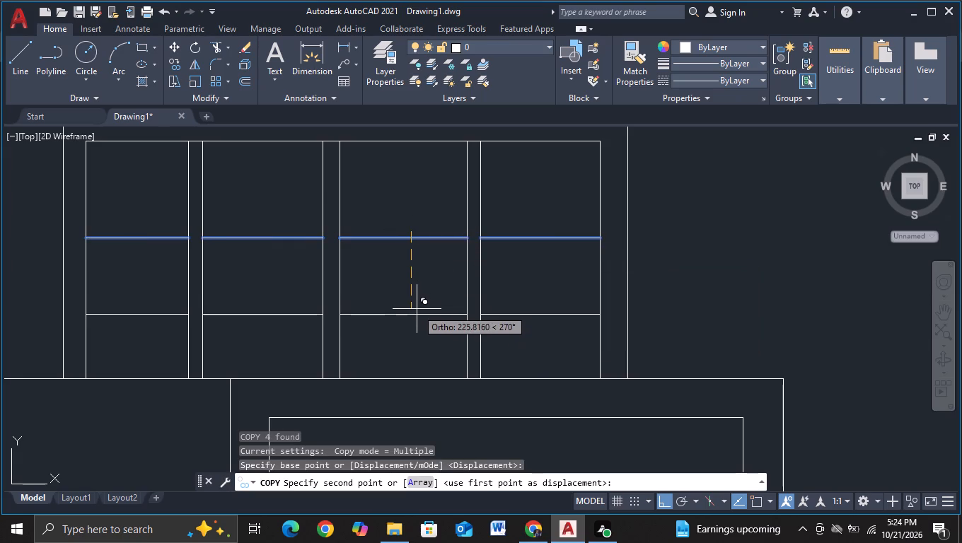
click(416, 320)
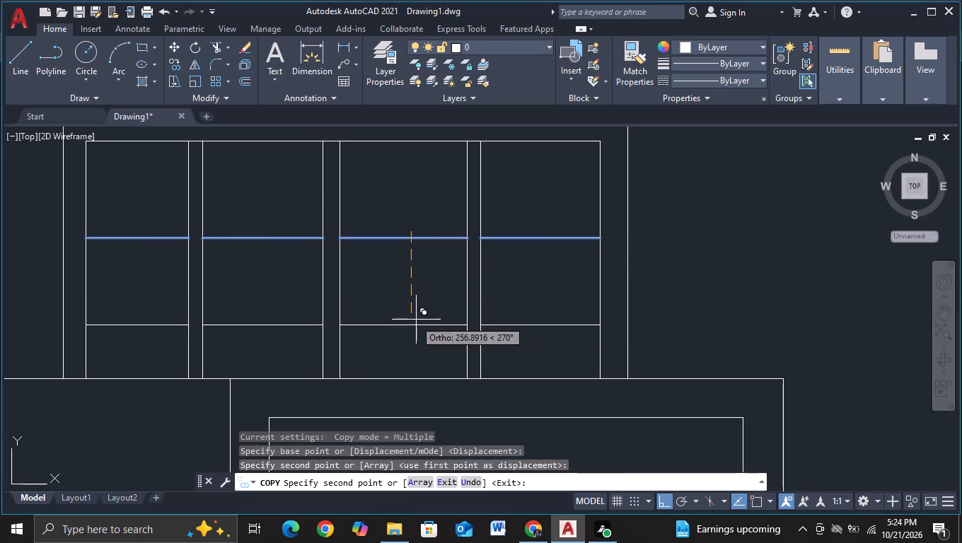
key(Escape)
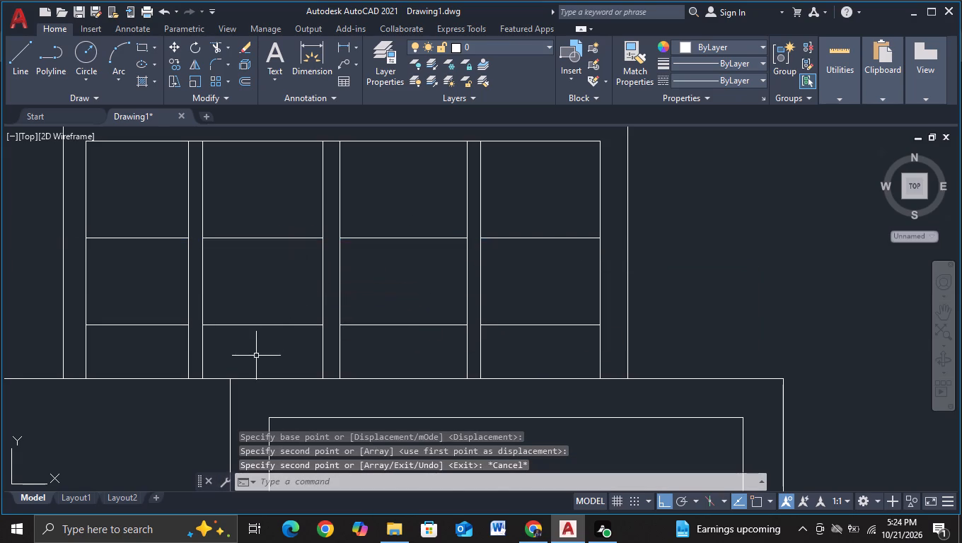
Copy all eight horizontal segments in the window bay about 50 units straight up to form paired lines.
drag(256, 356, 260, 330)
click(270, 192)
drag(269, 184, 255, 345)
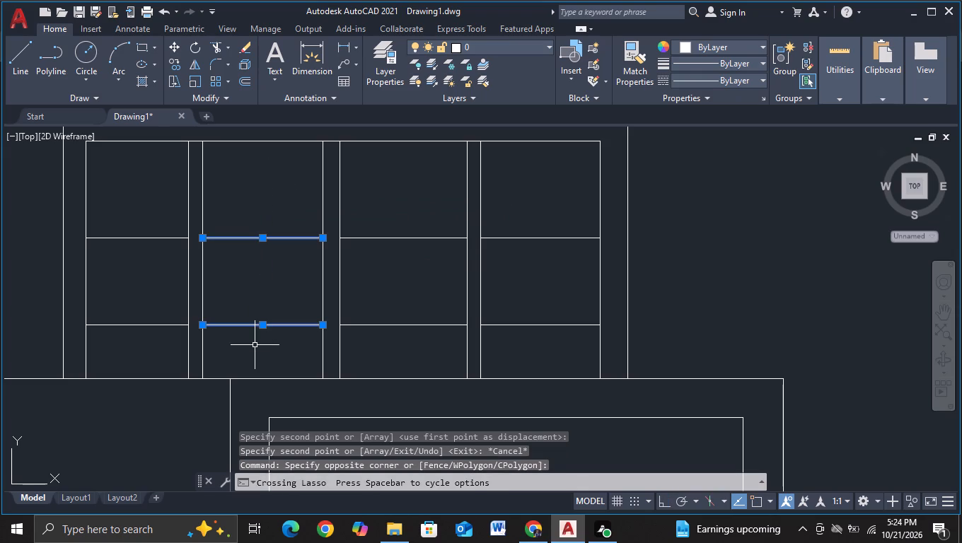
drag(153, 211, 156, 349)
drag(167, 229, 146, 339)
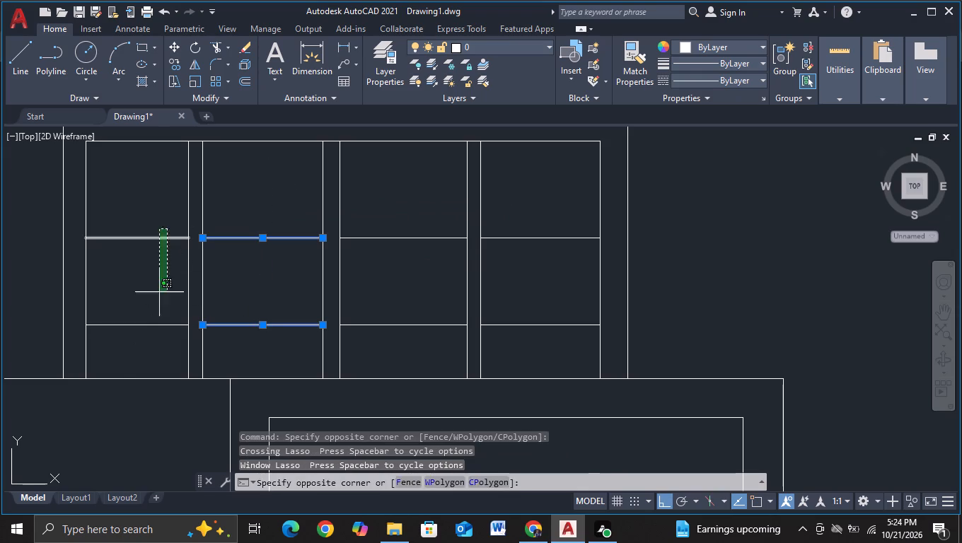
drag(146, 339, 134, 370)
drag(431, 237, 383, 358)
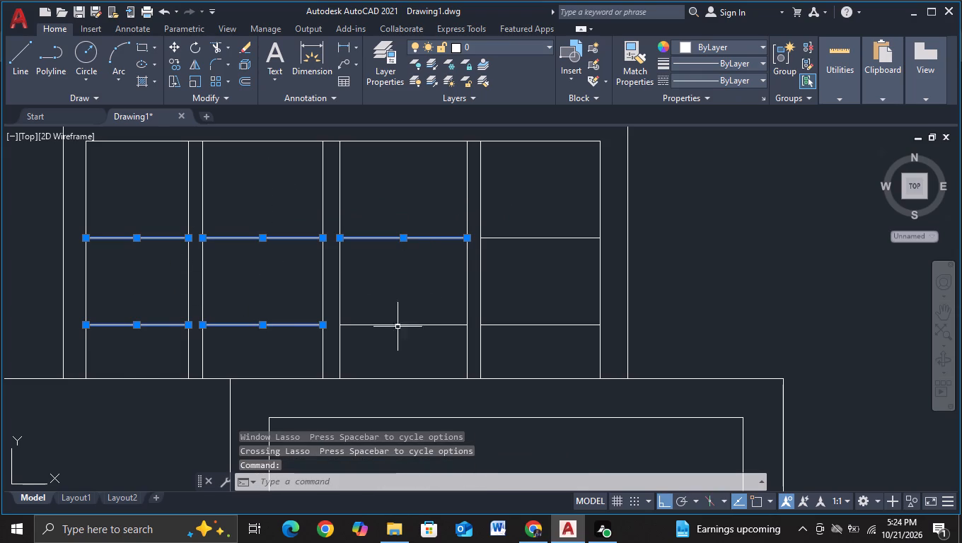
drag(415, 310, 359, 371)
drag(564, 202, 537, 356)
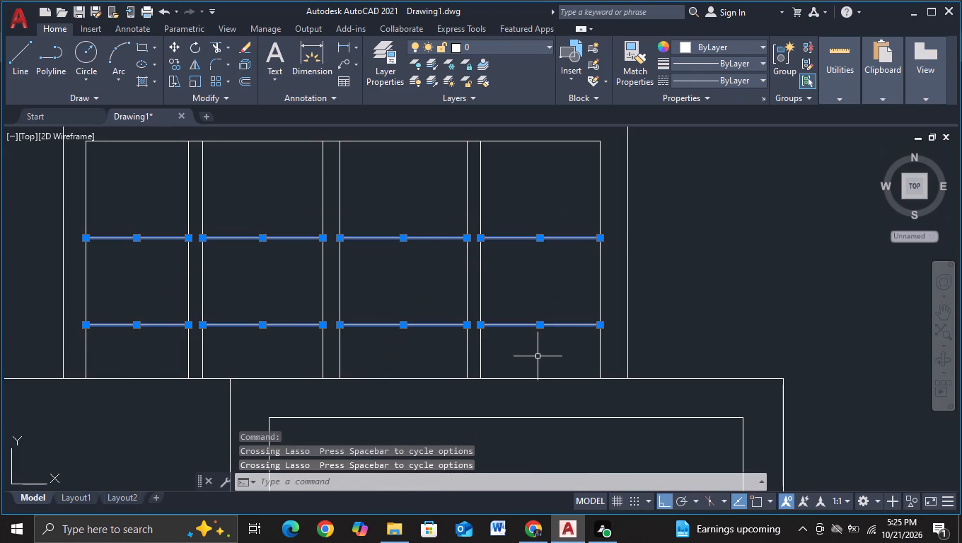
key(c)
click(555, 395)
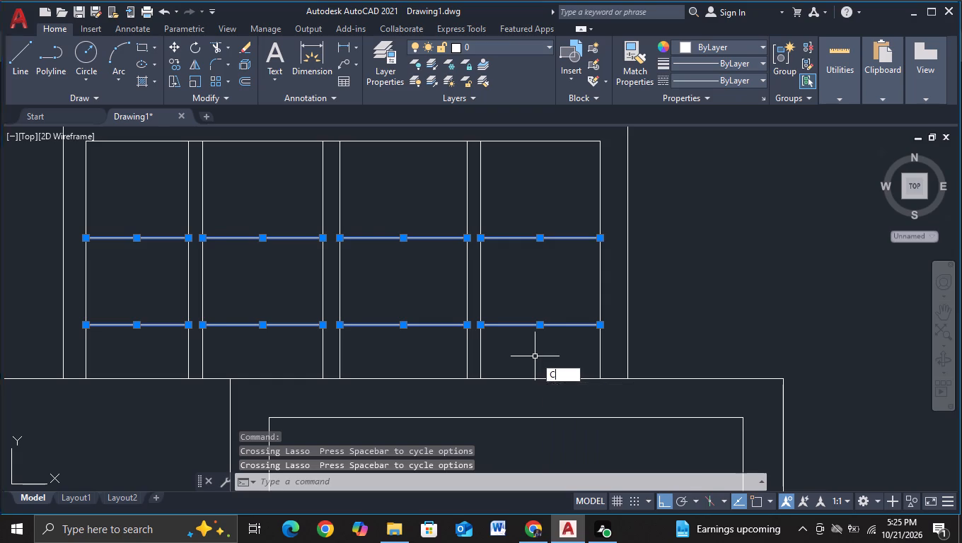
click(498, 282)
click(499, 265)
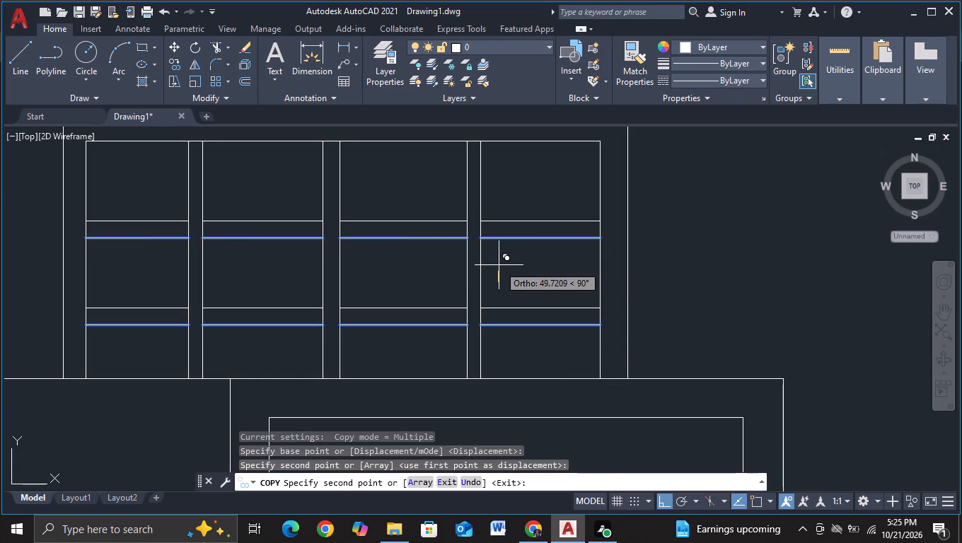
key(Escape)
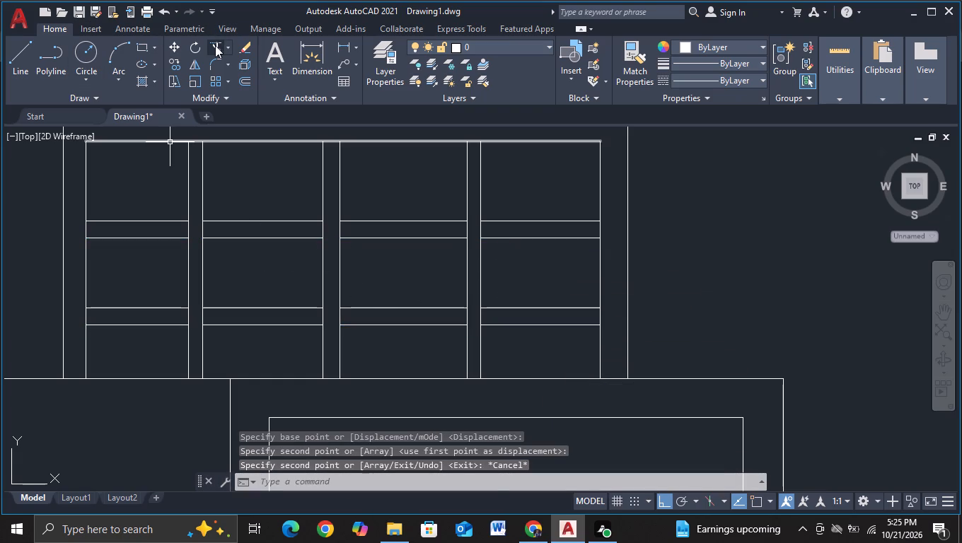
Trim away the lower line of the upper horizontal pair in all four window panels.
click(215, 46)
drag(162, 231, 155, 249)
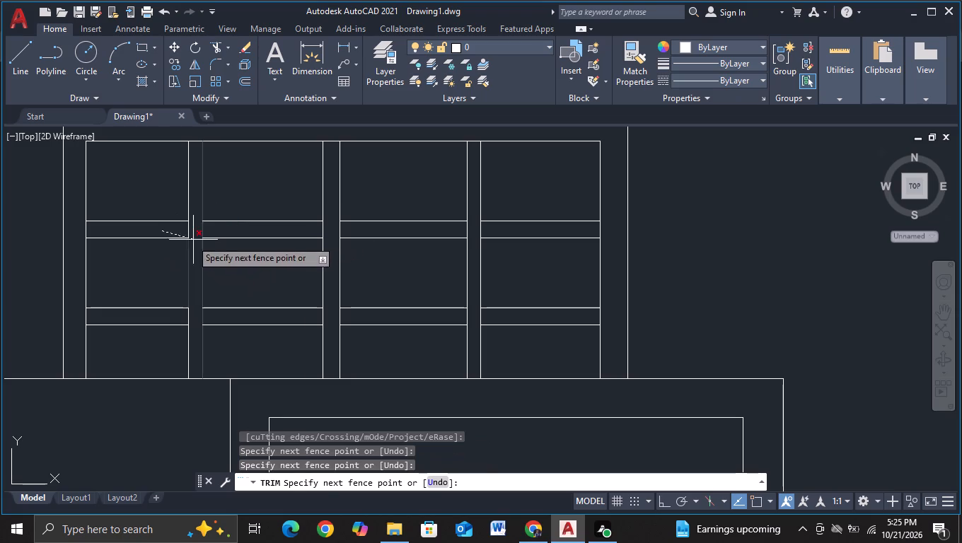
click(156, 246)
drag(238, 232, 239, 252)
click(239, 252)
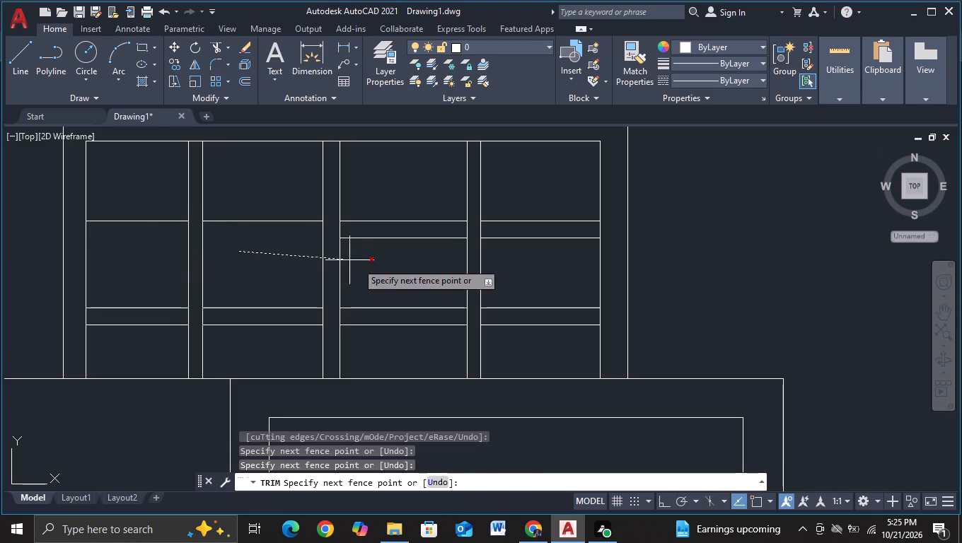
click(248, 253)
click(367, 235)
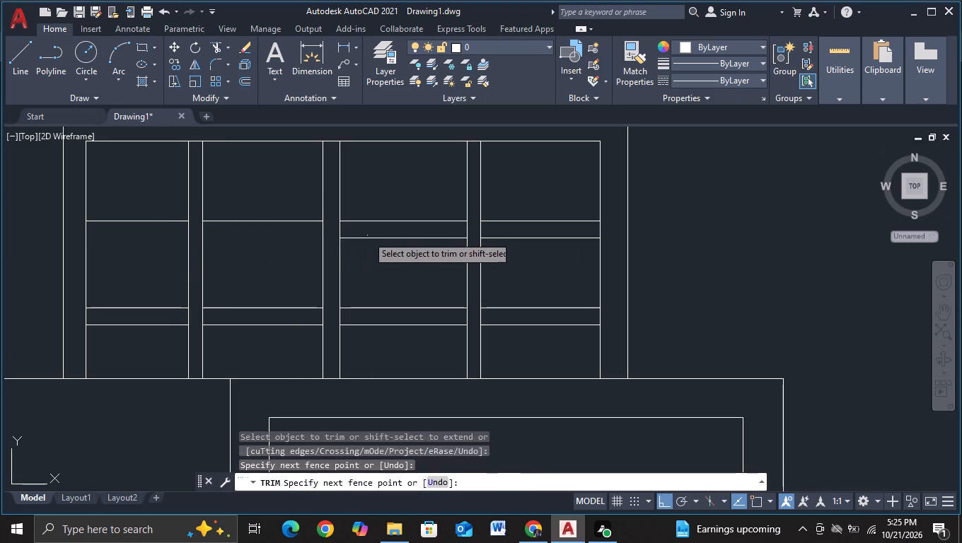
click(366, 262)
click(528, 231)
click(524, 259)
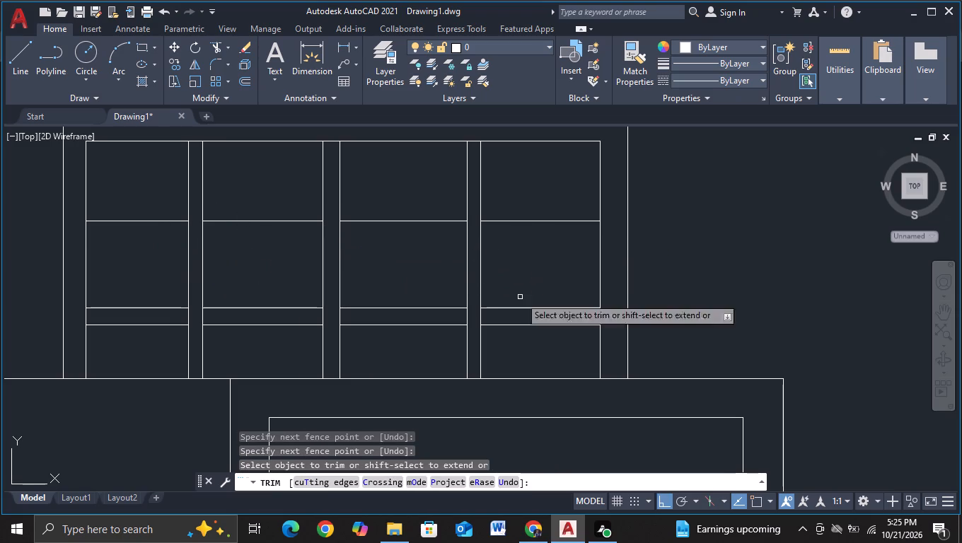
Trim away the lower line of the lower horizontal pair in all four window panels.
click(519, 317)
click(525, 363)
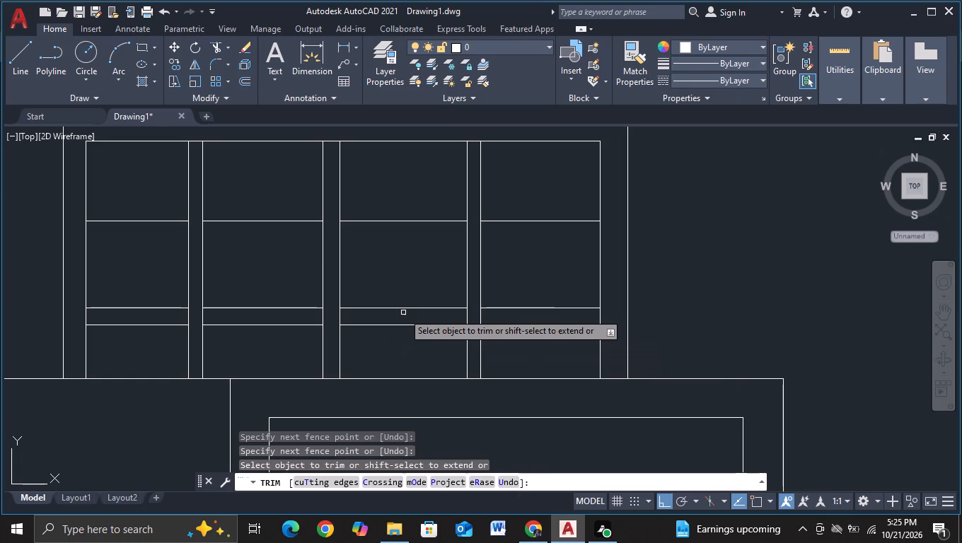
click(402, 313)
click(398, 337)
click(242, 315)
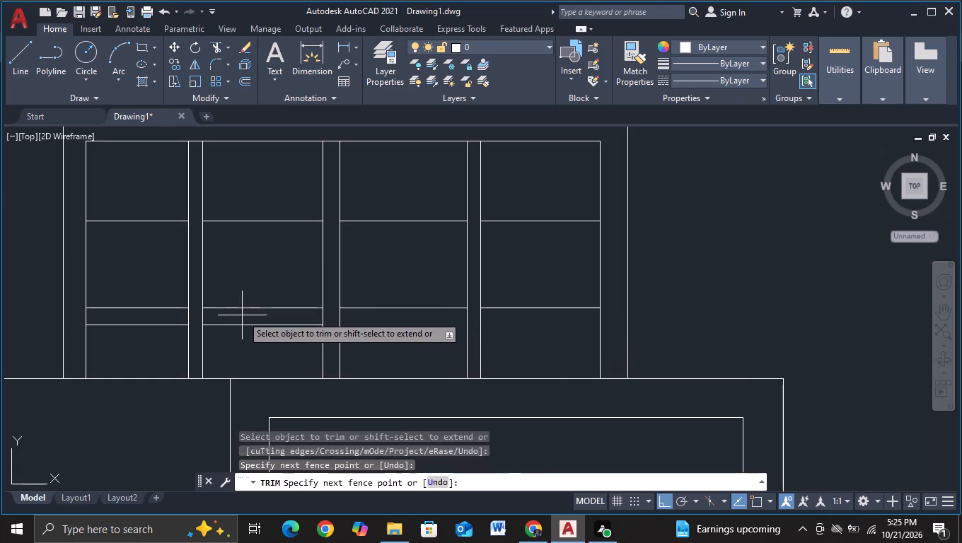
click(243, 346)
click(166, 315)
click(154, 345)
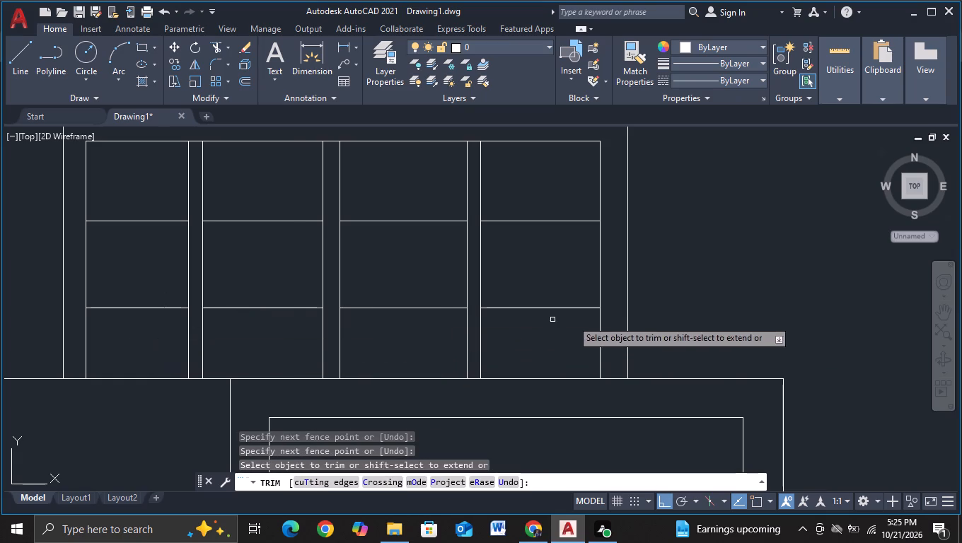
scroll(671, 305, down, 2)
middle_drag(721, 303, 655, 315)
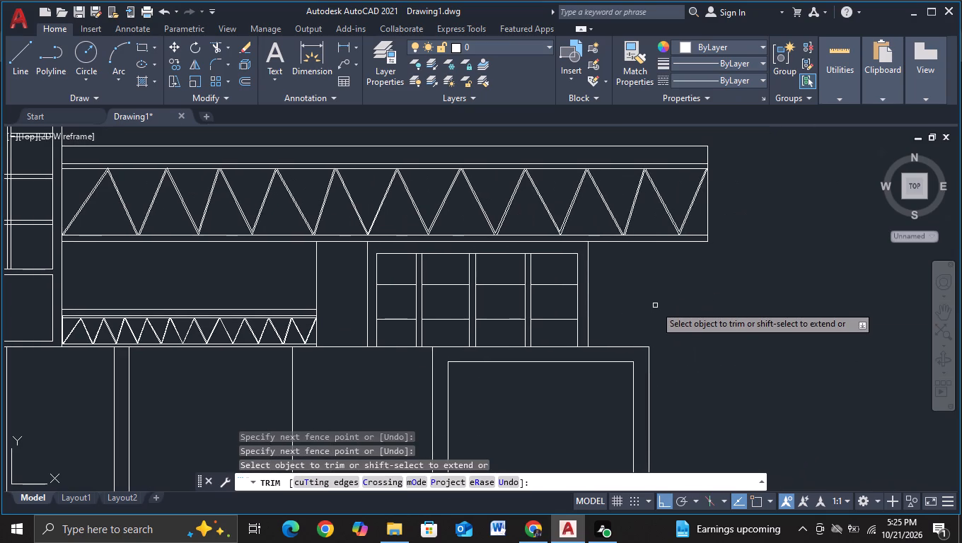
key(Escape)
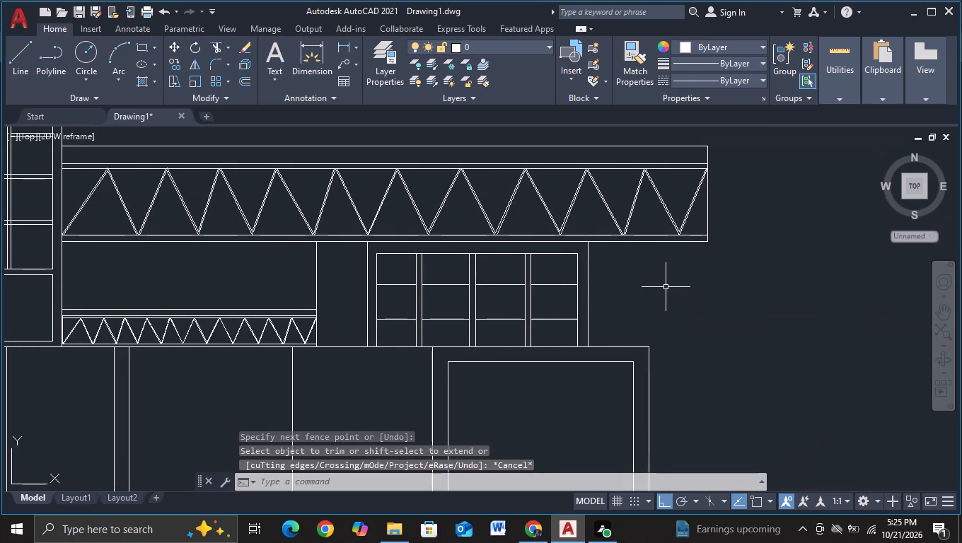
Draw a horizontal line across the upper part of the double-outlined frame below the window bay, overshooting both sides.
scroll(667, 278, down, 1)
middle_drag(669, 302, 661, 274)
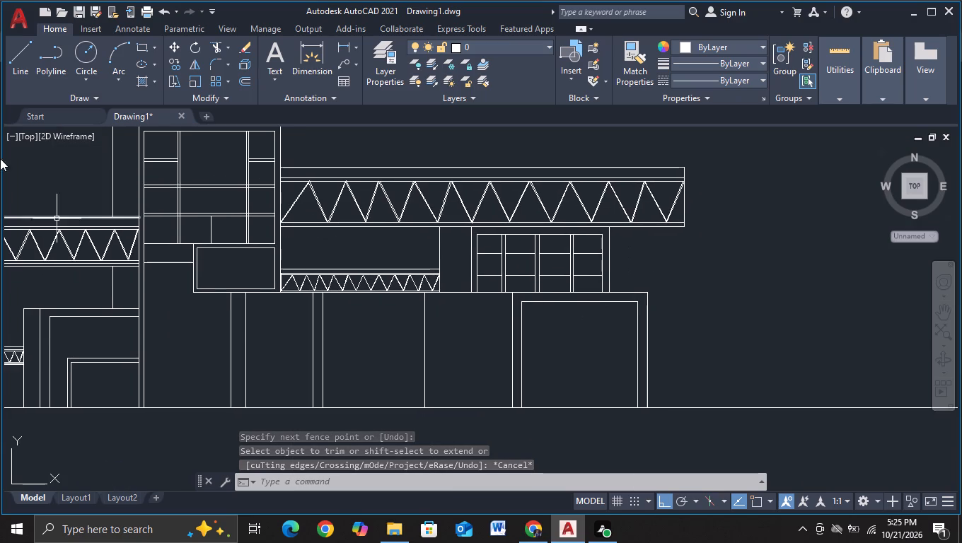
click(14, 61)
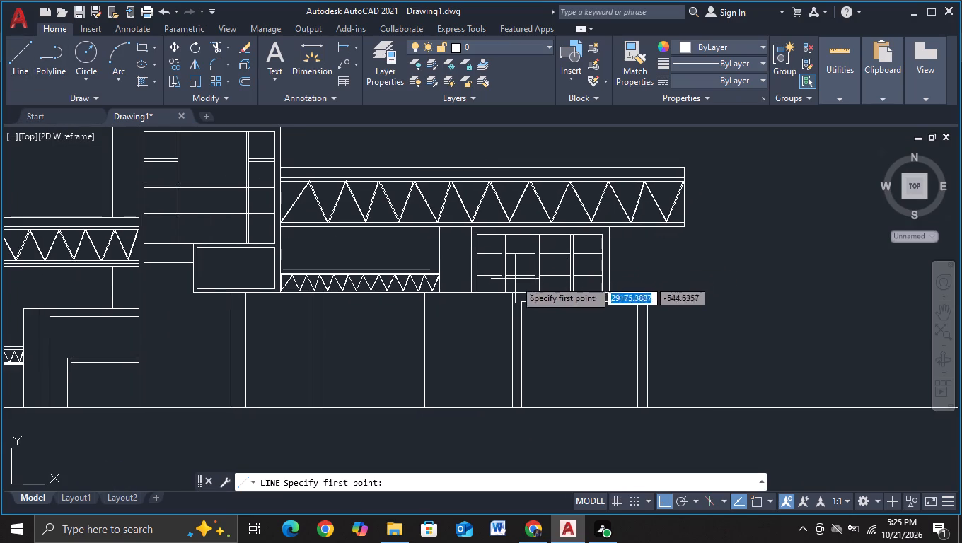
middle_drag(563, 363, 511, 341)
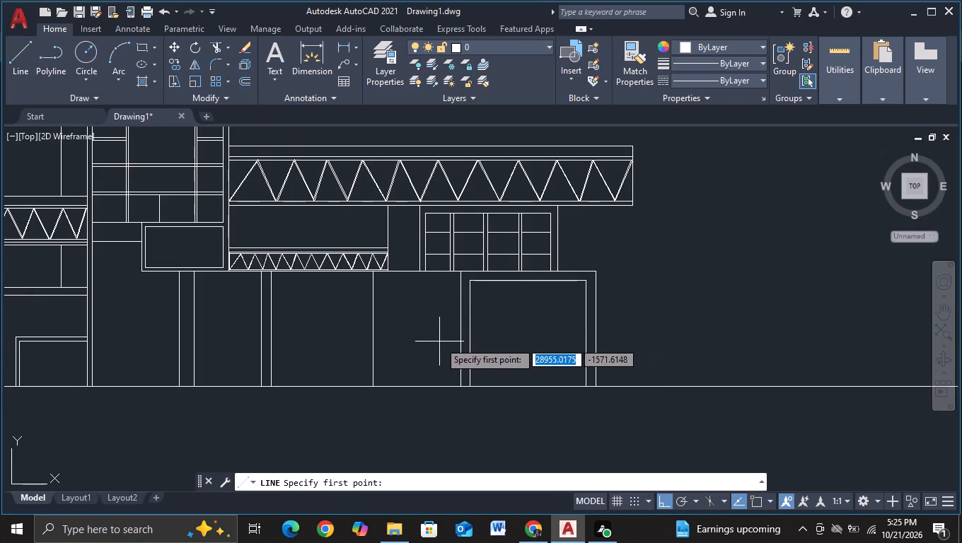
click(430, 308)
click(680, 343)
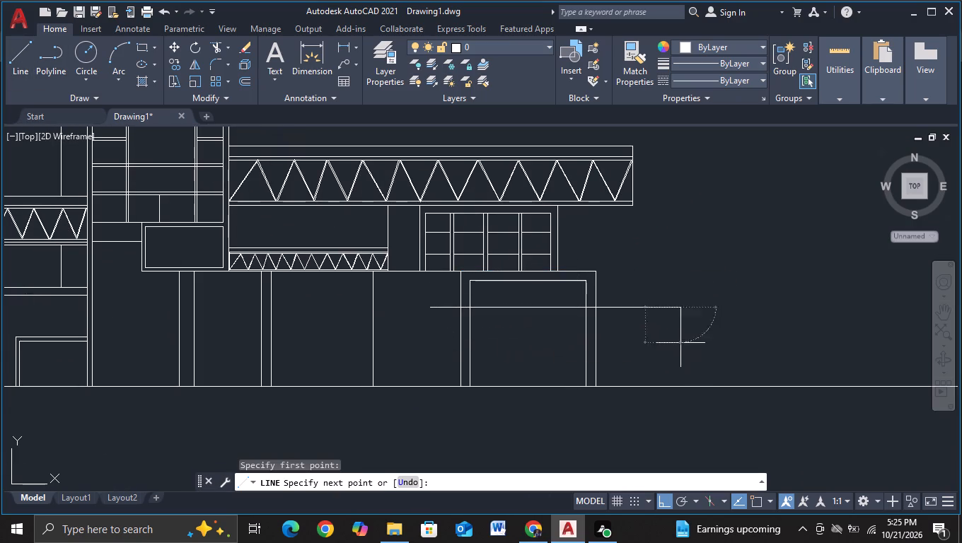
key(Escape)
click(11, 65)
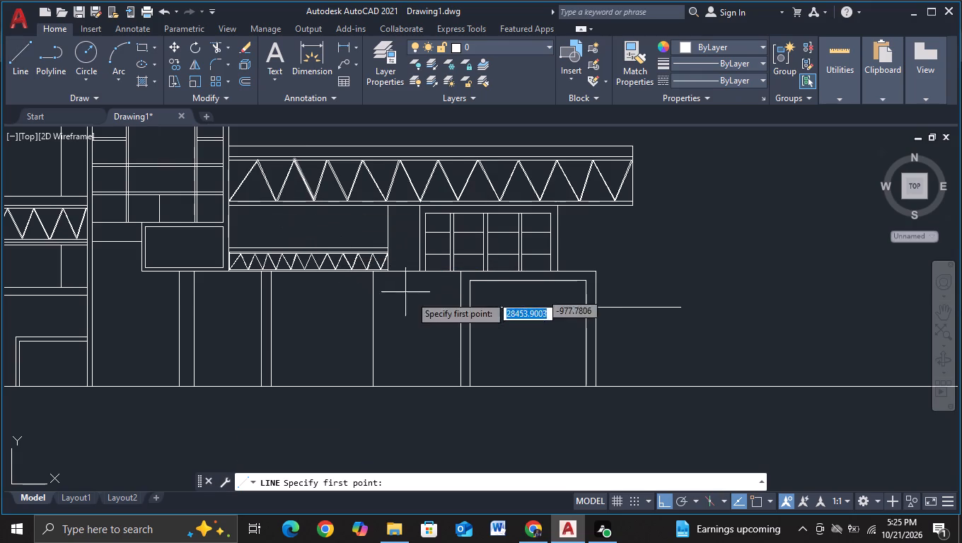
key(Escape)
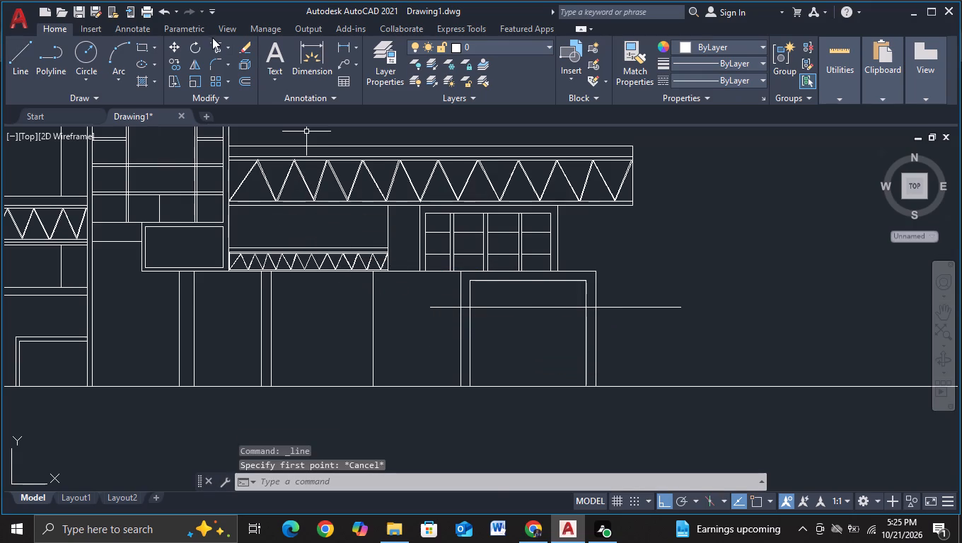
Trim the new horizontal line back to the inner sides of the frame below the window bay.
click(214, 41)
scroll(481, 314, up, 1)
drag(410, 279, 405, 317)
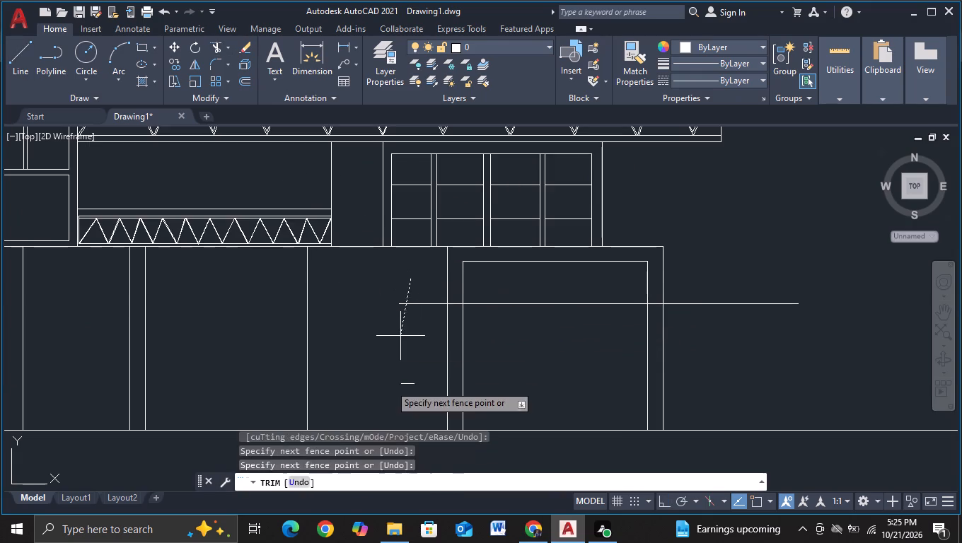
click(390, 383)
drag(781, 255, 772, 271)
click(704, 344)
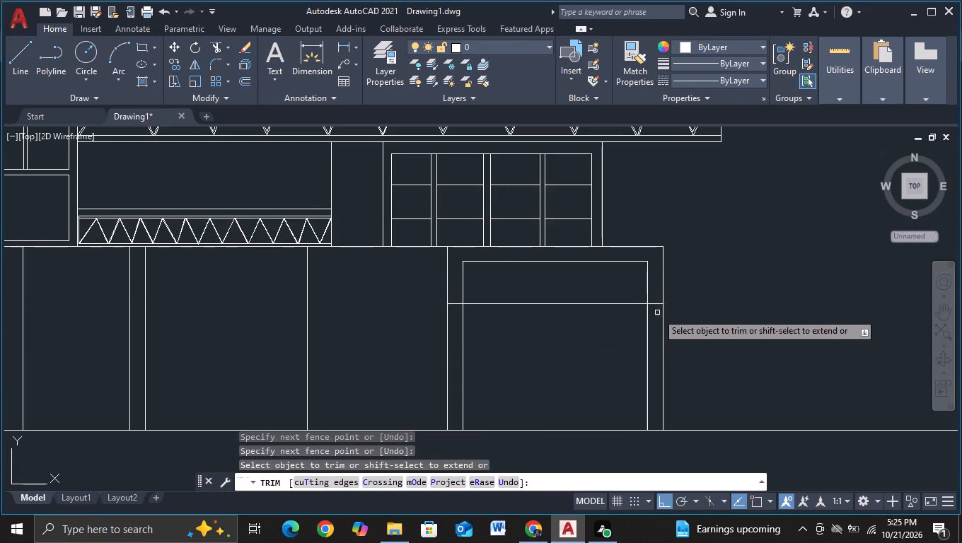
click(655, 303)
click(455, 305)
key(Escape)
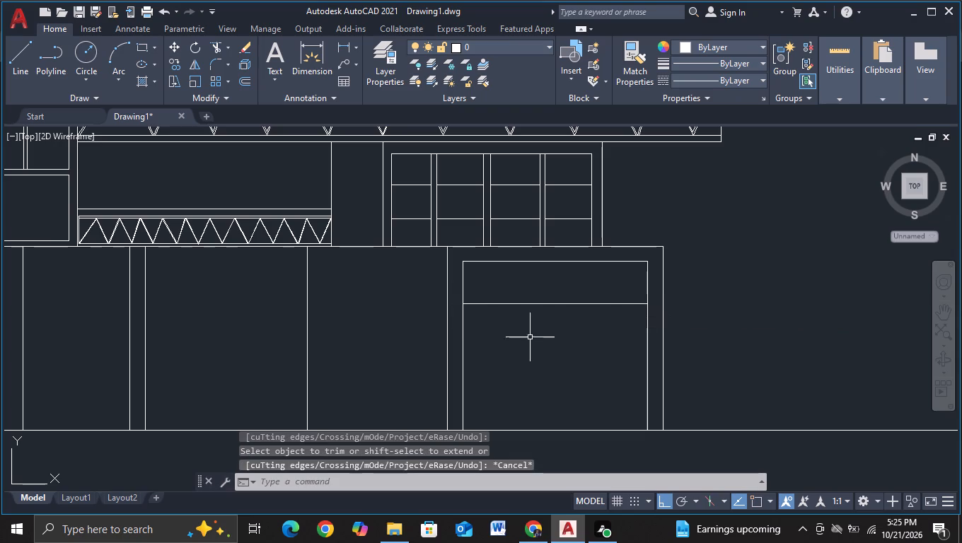
Copy the horizontal line in the framed opening below the window bay downward three times, spacing the copies down the opening.
click(533, 303)
key(c)
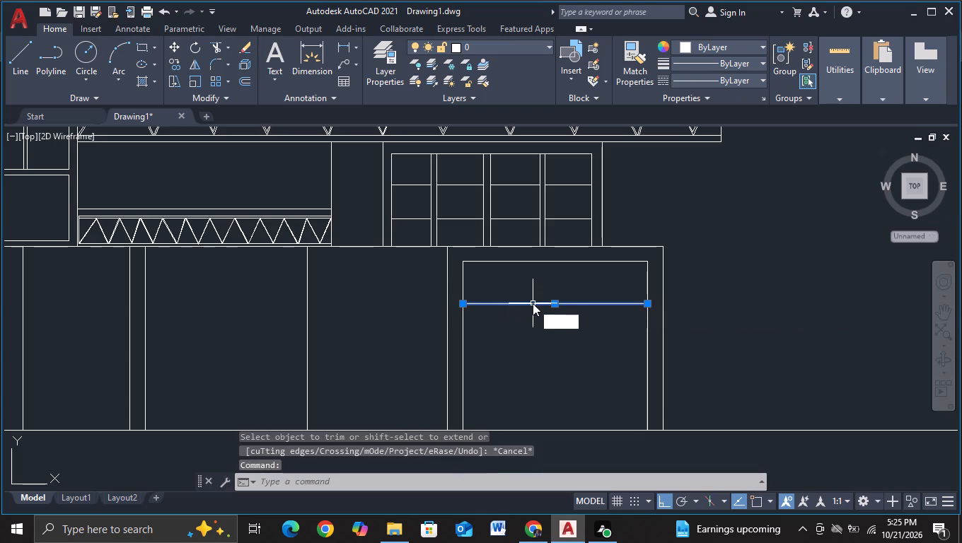
click(568, 342)
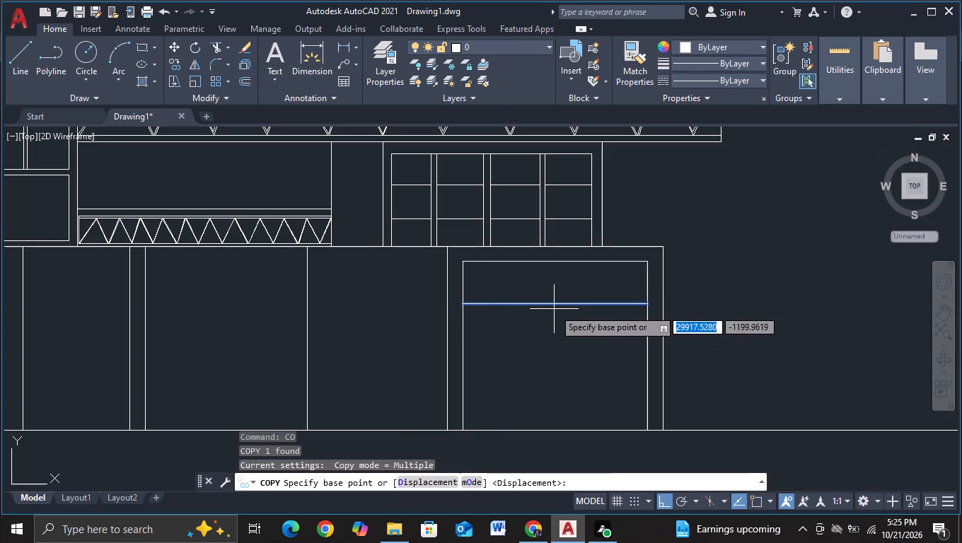
click(554, 309)
click(540, 347)
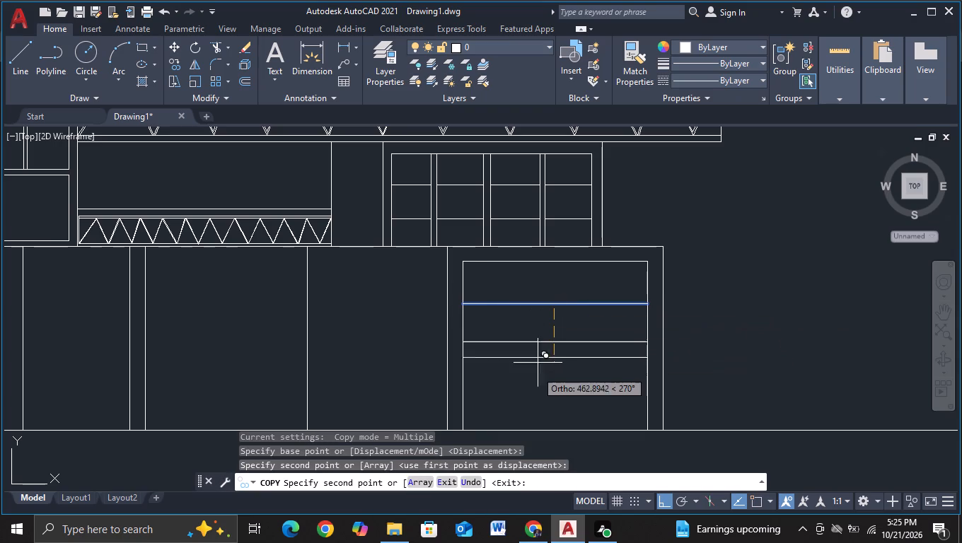
click(535, 382)
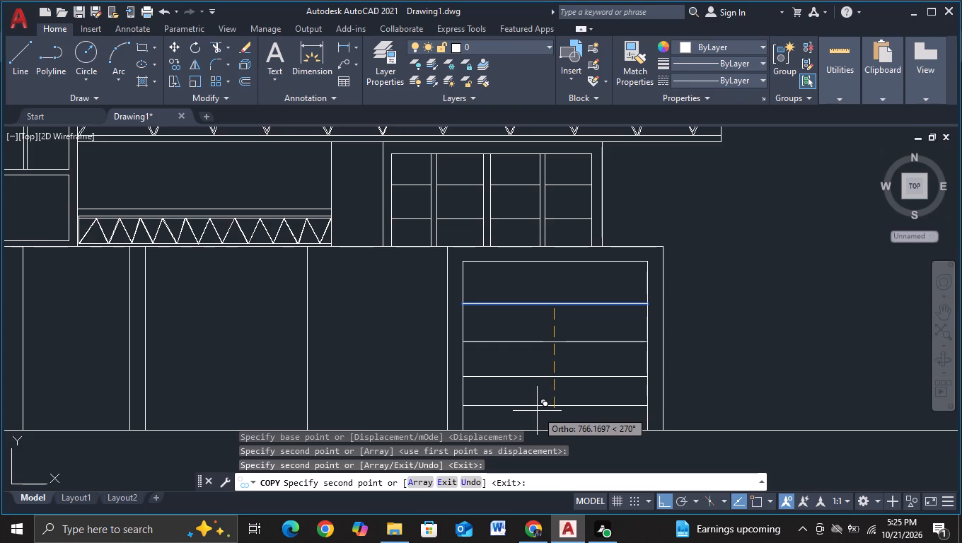
click(537, 411)
key(Escape)
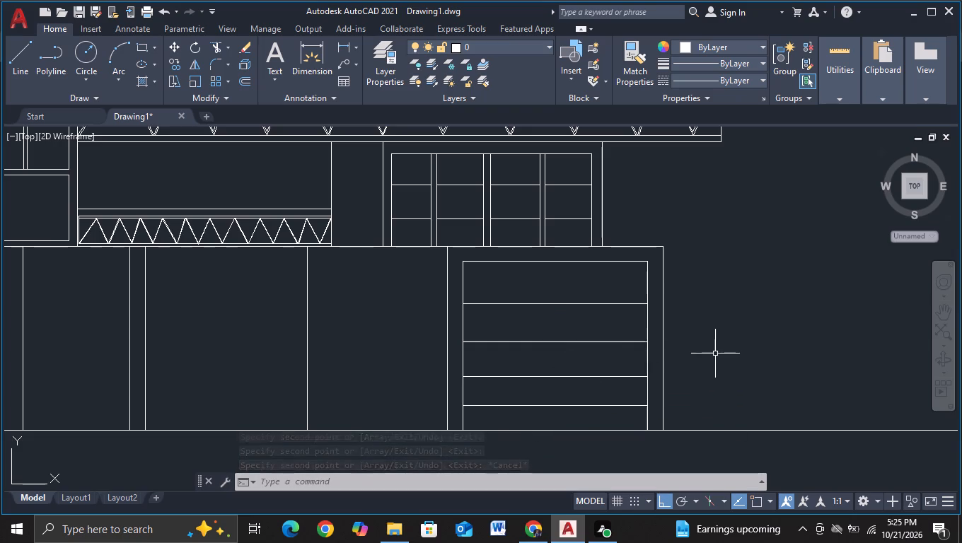
Move all four horizontal lines in the framed opening slightly upward together.
drag(573, 281, 518, 411)
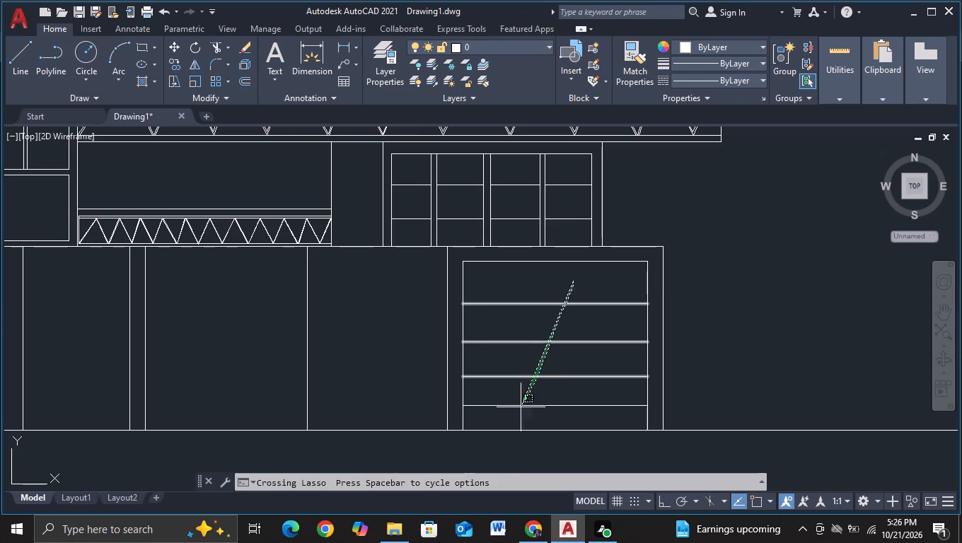
drag(518, 411, 514, 421)
key(m)
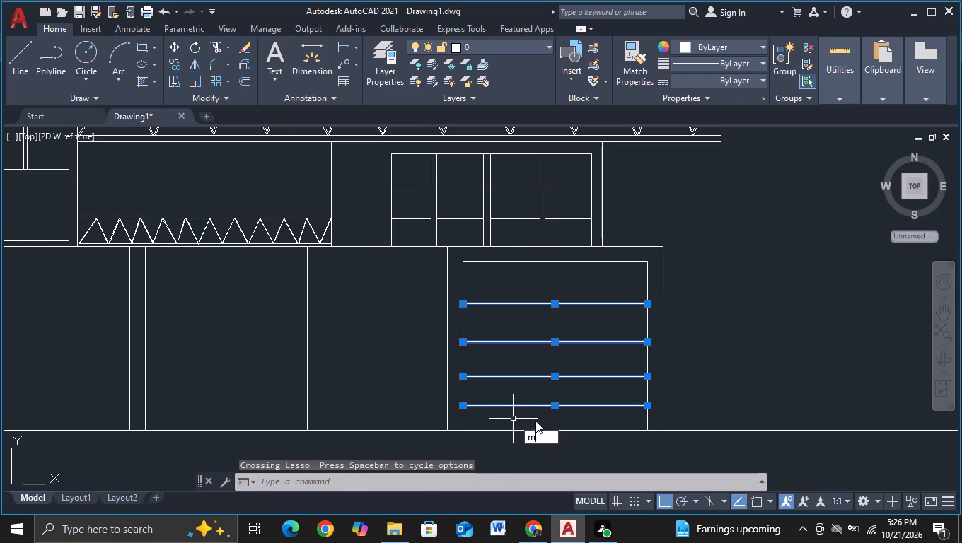
click(572, 449)
click(545, 387)
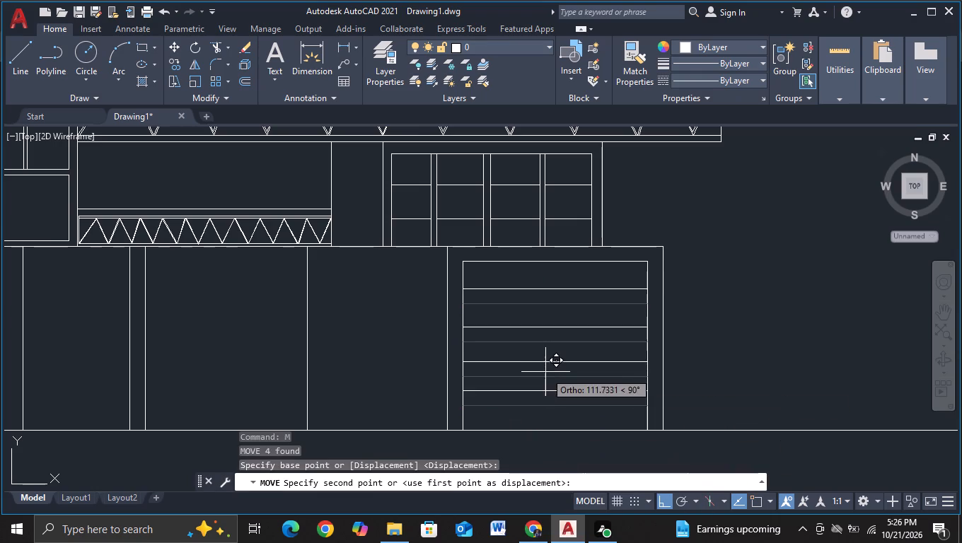
click(545, 380)
key(Escape)
Draw a vertical line about 1386 units up from the long truss bridge's upper free-end corner, continuing with a slightly rising sloped line away from the building.
scroll(678, 325, down, 2)
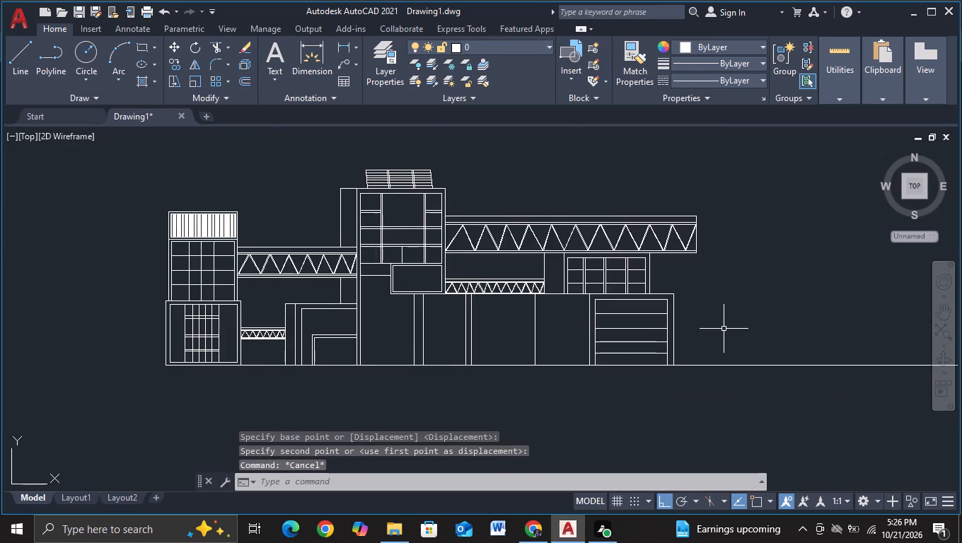
middle_drag(725, 329, 616, 322)
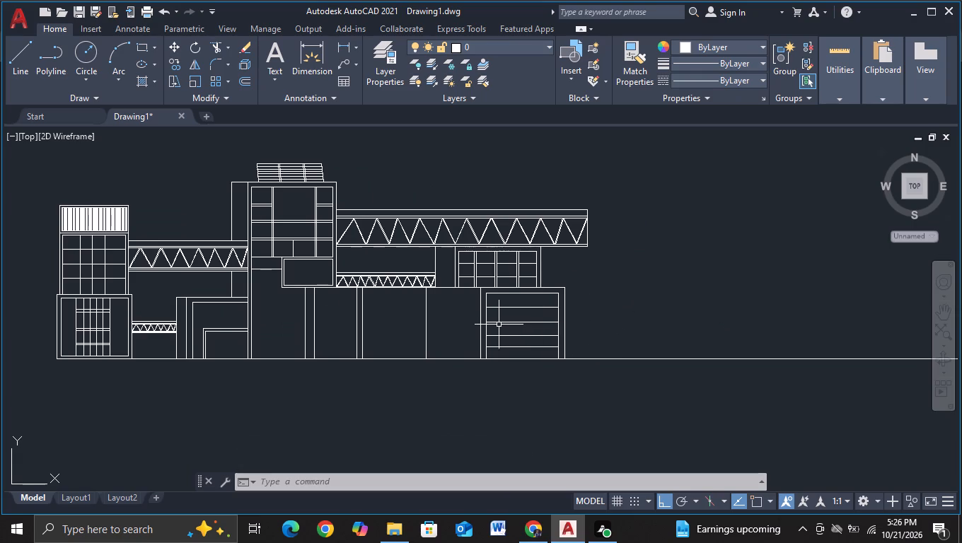
middle_drag(645, 313, 639, 313)
middle_drag(639, 313, 563, 329)
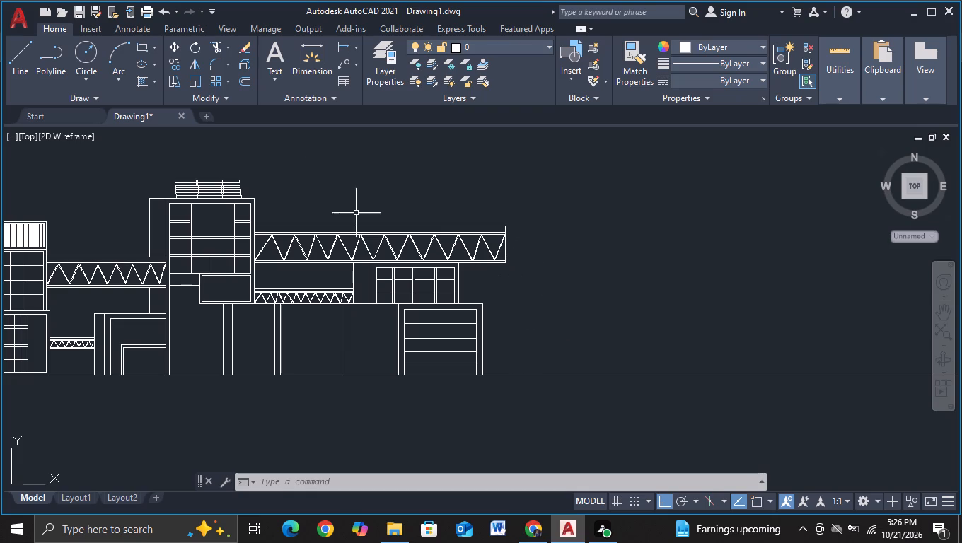
click(11, 54)
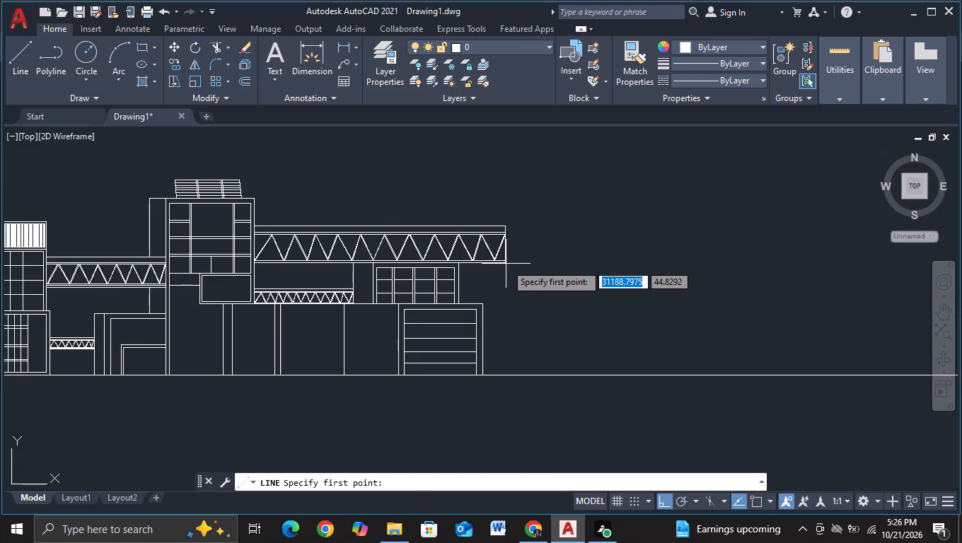
key(F3)
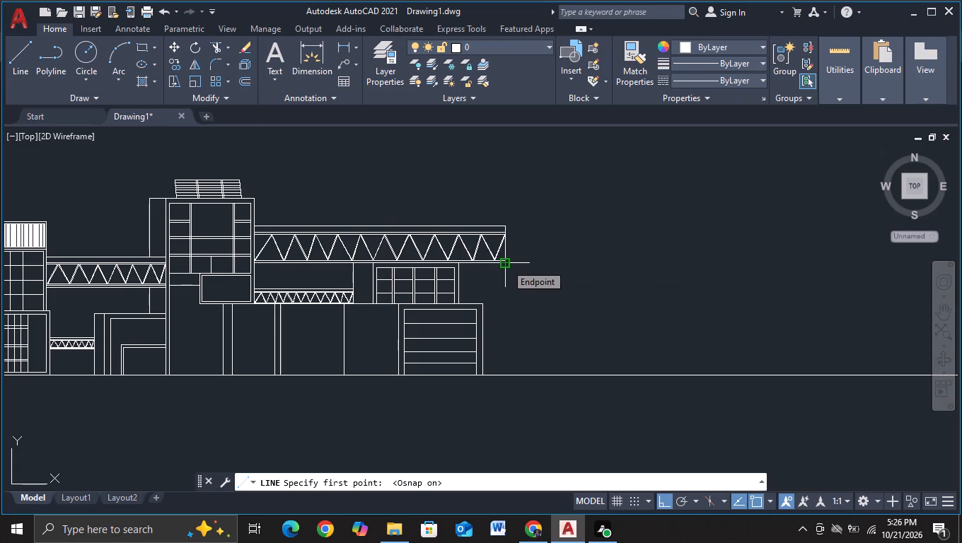
click(507, 224)
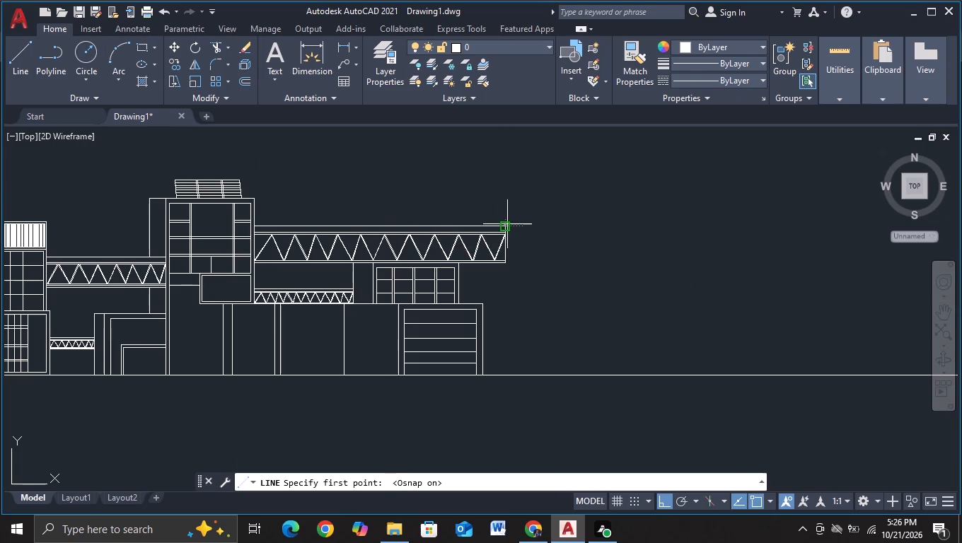
middle_drag(505, 154, 497, 247)
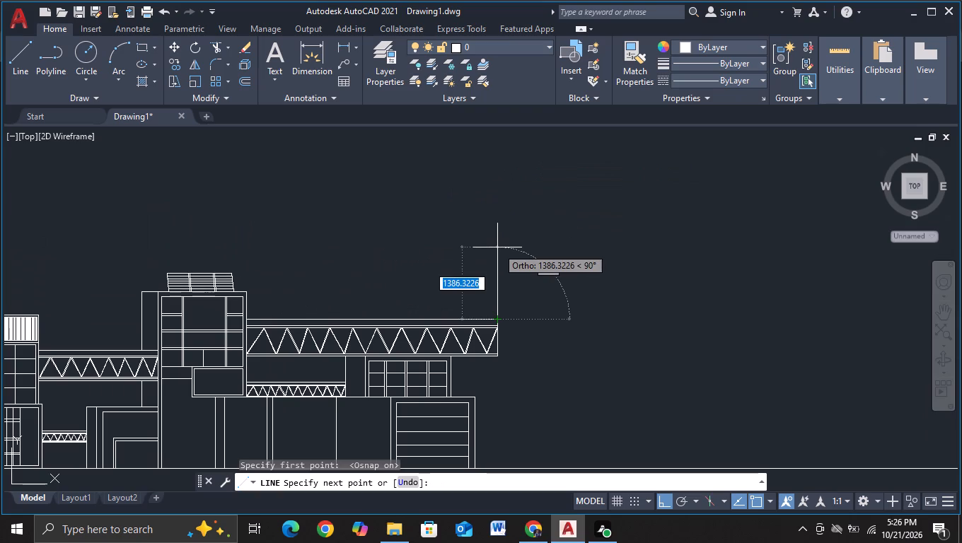
click(497, 247)
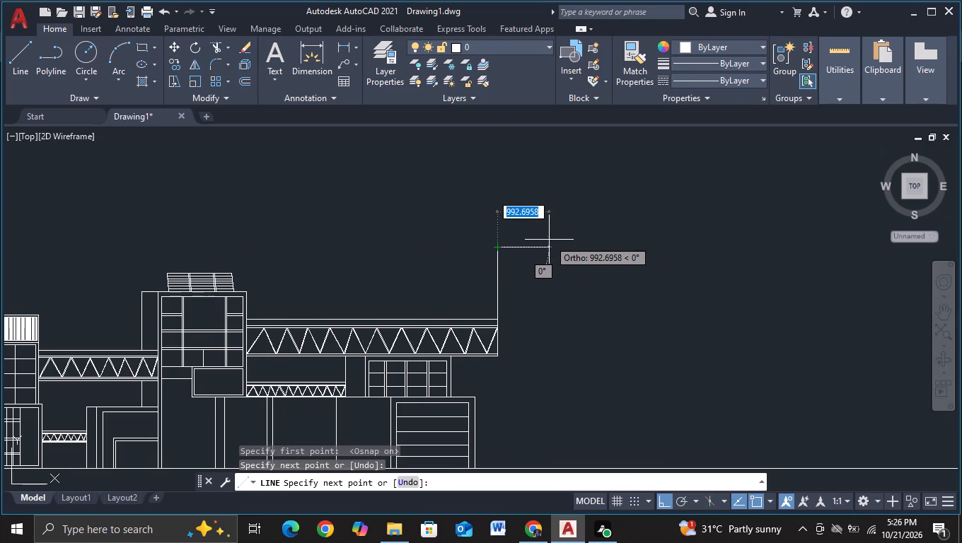
key(F8)
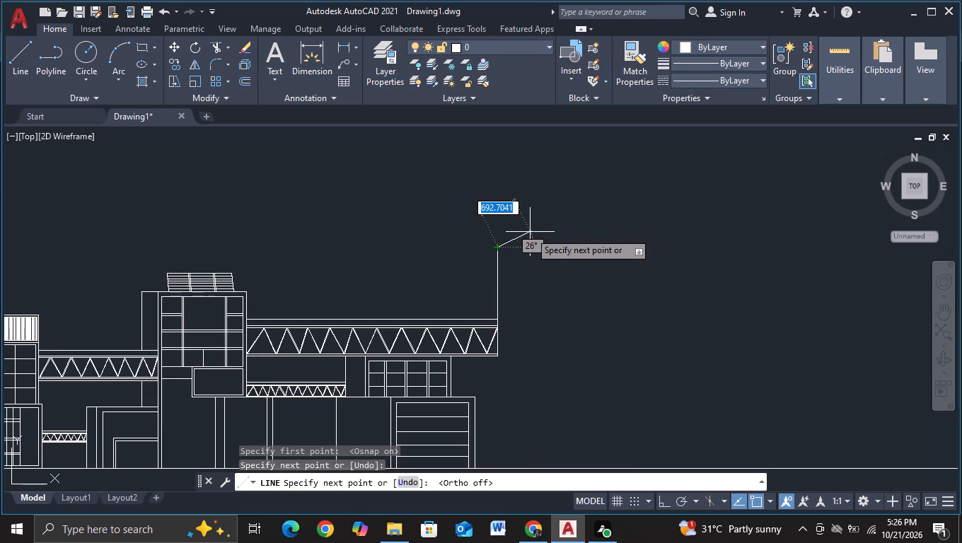
click(564, 237)
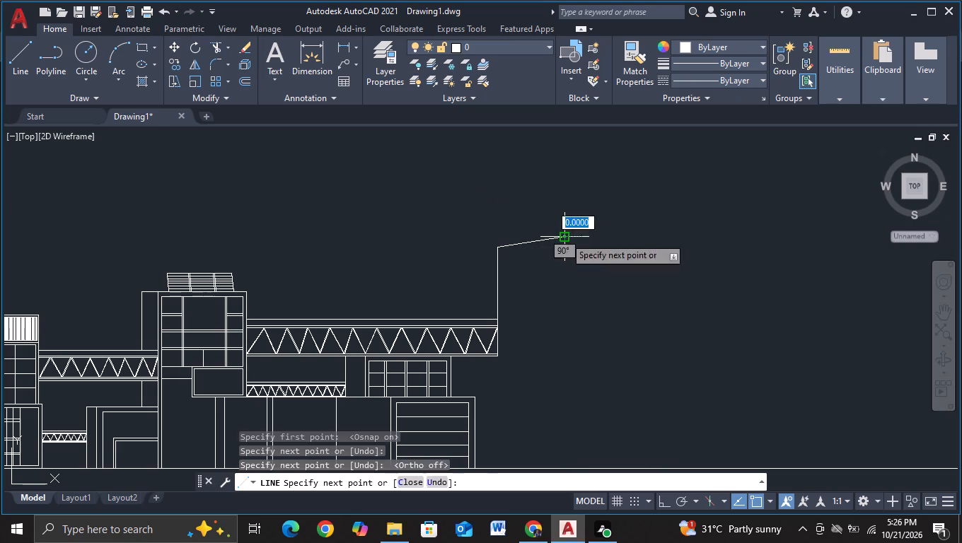
key(Escape)
From the sloped line's high end, draw a narrow leg outline down to the truss's bottom level, across, and back up about 2120 units.
click(18, 74)
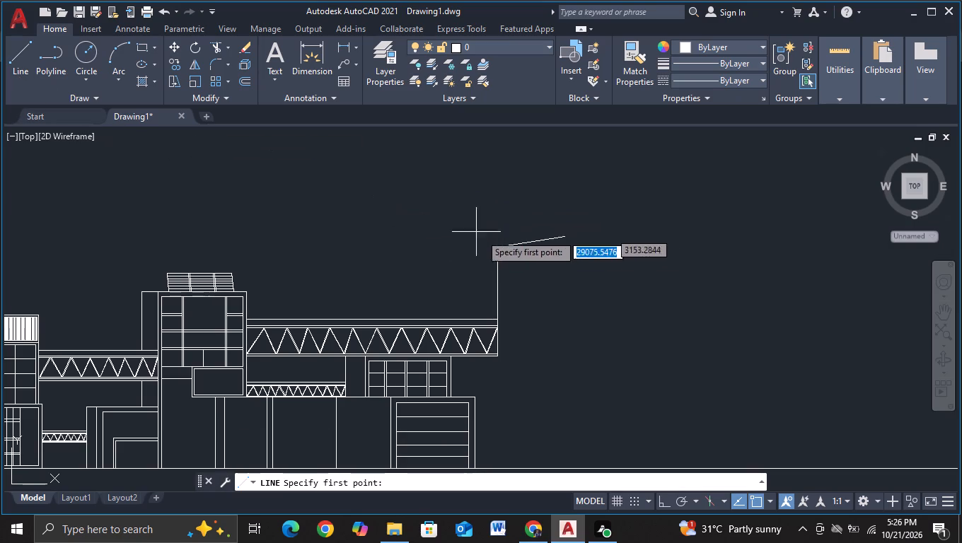
click(563, 242)
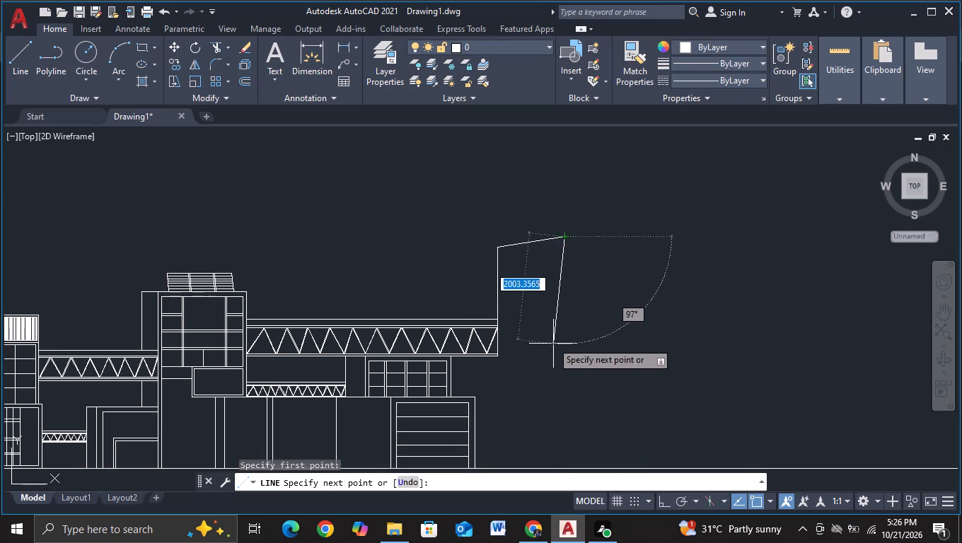
key(F8)
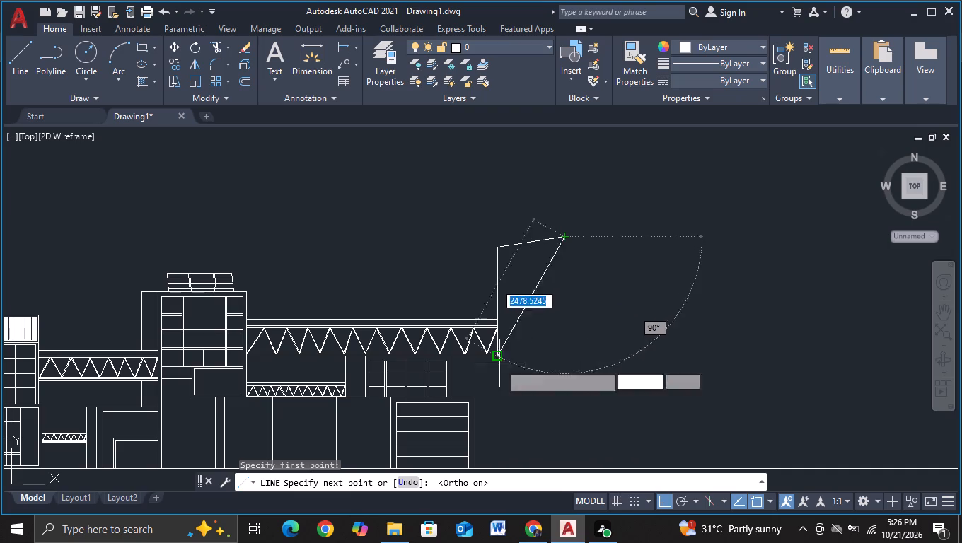
click(567, 357)
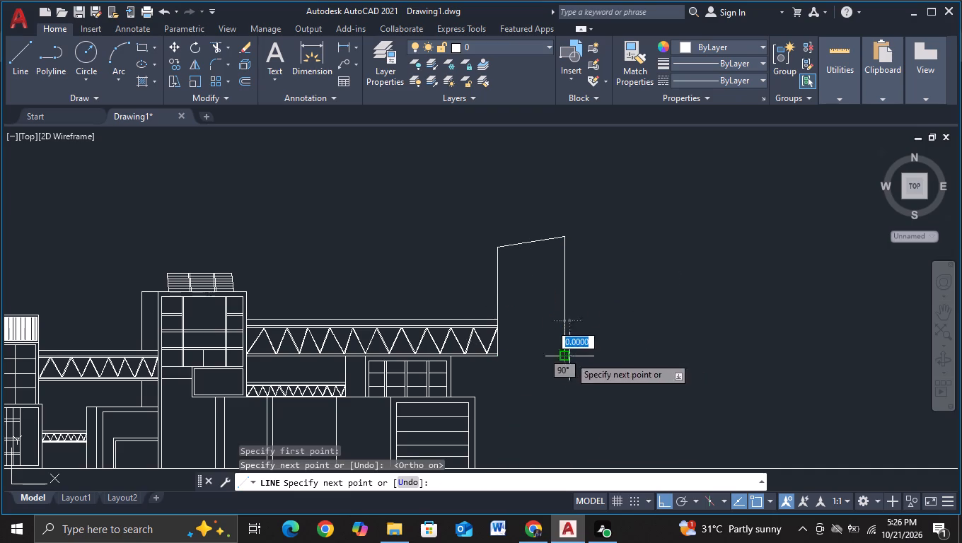
scroll(581, 351, up, 1)
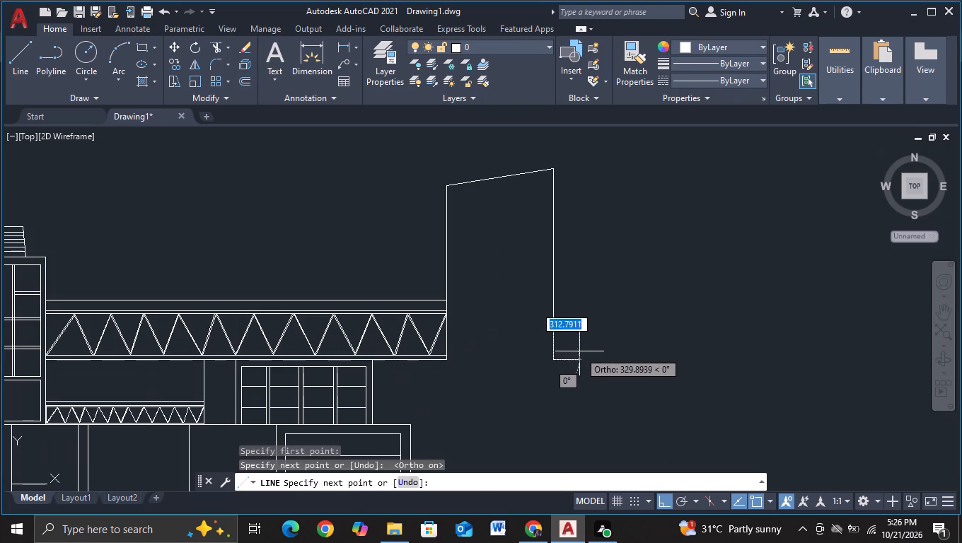
click(573, 352)
scroll(584, 233, up, 1)
middle_drag(584, 233, 555, 363)
scroll(554, 305, down, 2)
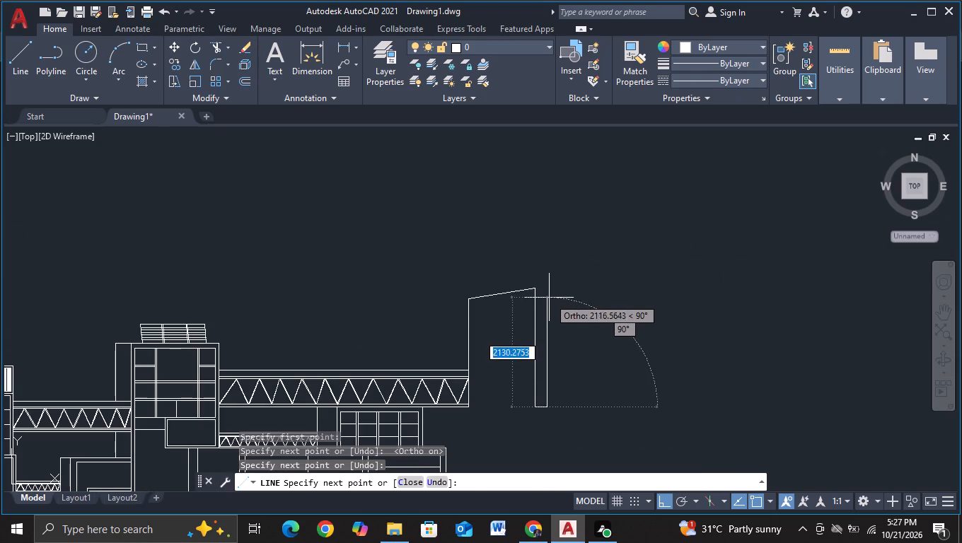
click(549, 299)
Complete the portal frame with an inner top about 2685 wide, a second leg about 250 wide, and an outer top back to the slope's end.
middle_drag(646, 279, 492, 274)
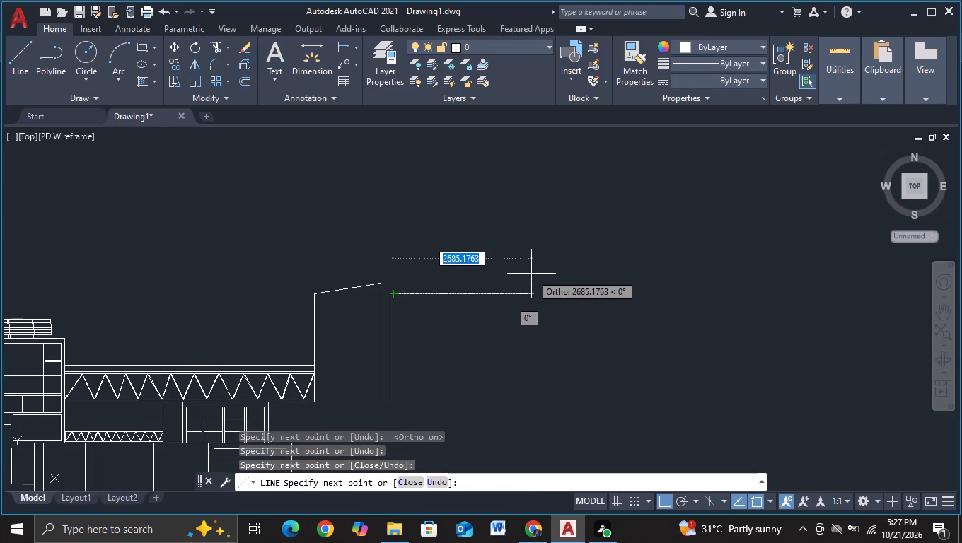
click(531, 274)
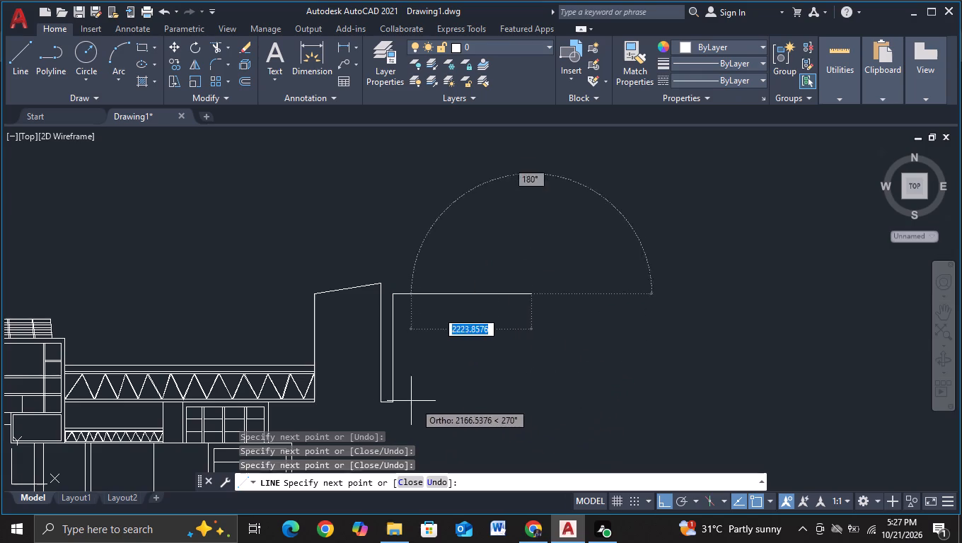
click(533, 402)
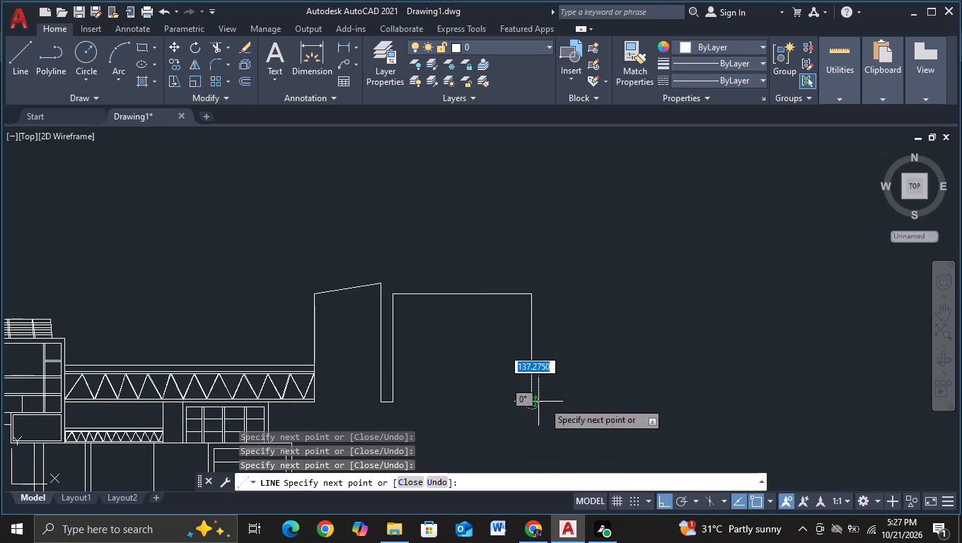
scroll(547, 402, up, 2)
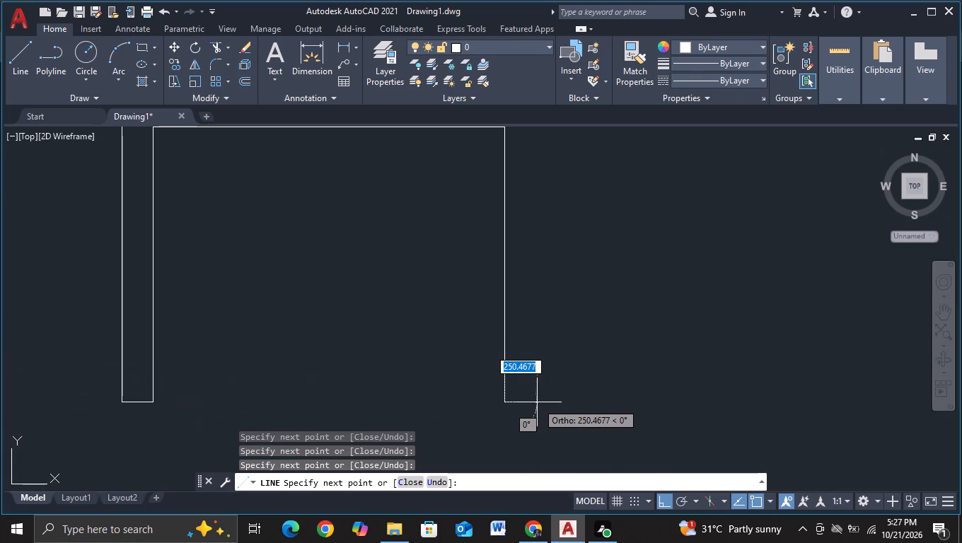
click(538, 401)
middle_drag(537, 226, 553, 363)
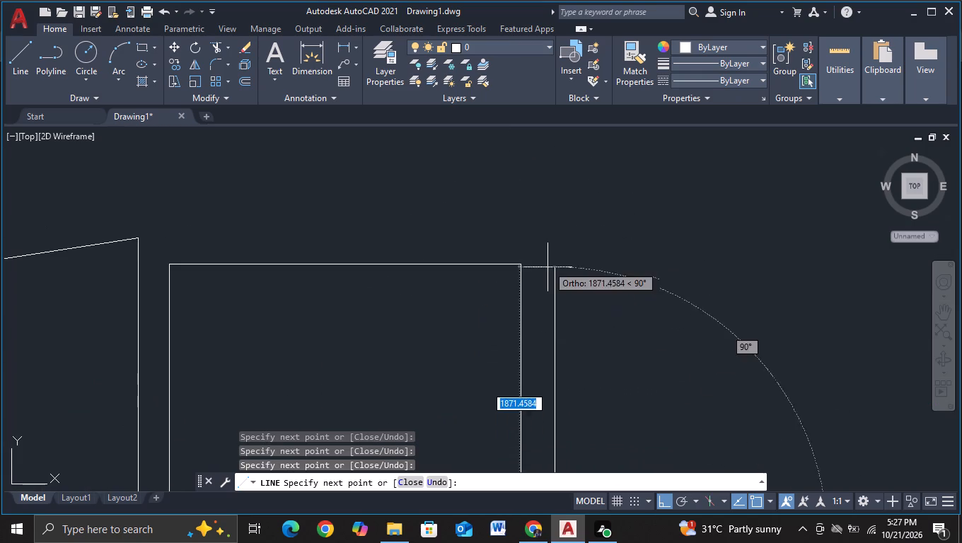
scroll(544, 241, down, 2)
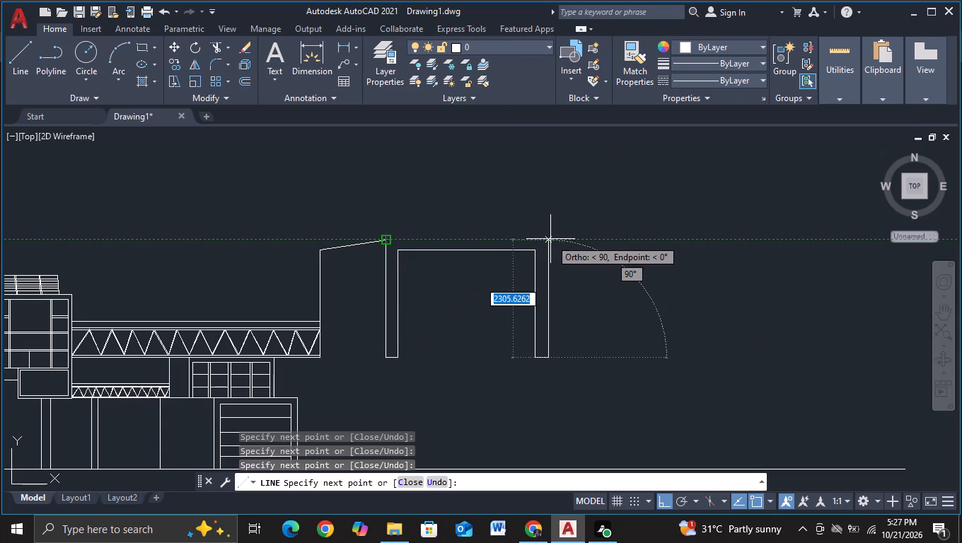
click(550, 239)
click(383, 239)
key(Escape)
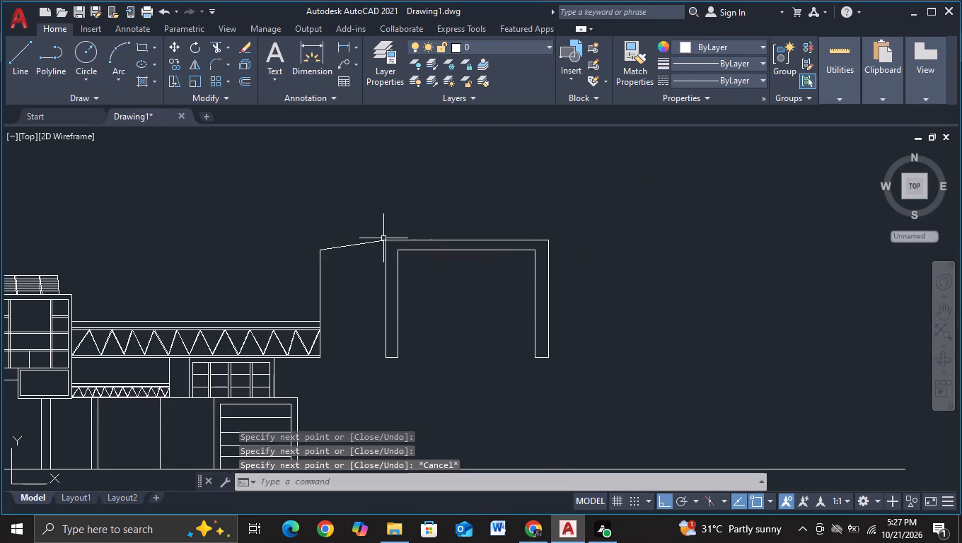
Draw a horizontal line across both portal frame legs just above their bottom ends, overshooting both sides.
scroll(511, 315, down, 2)
middle_drag(511, 320, 496, 281)
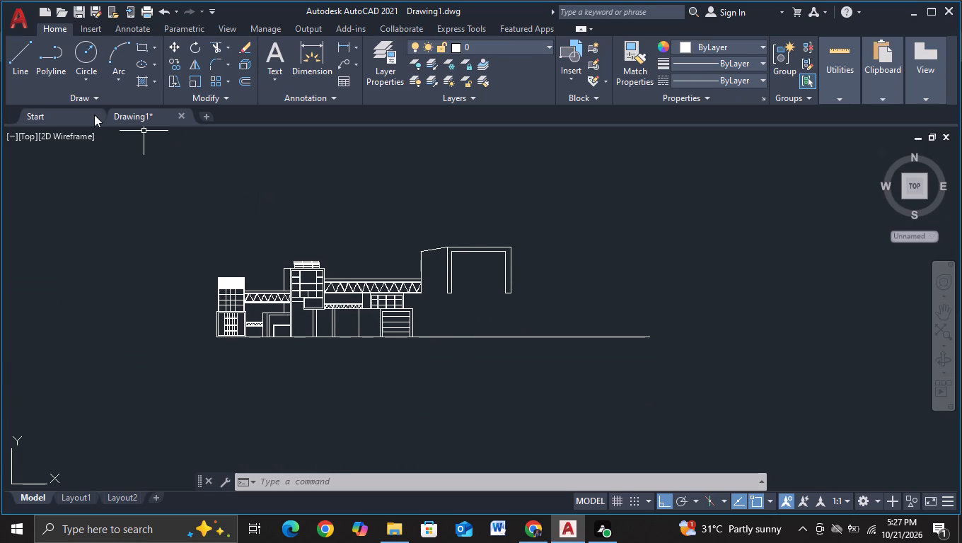
click(23, 71)
scroll(419, 223, up, 2)
middle_drag(538, 380, 494, 319)
click(425, 330)
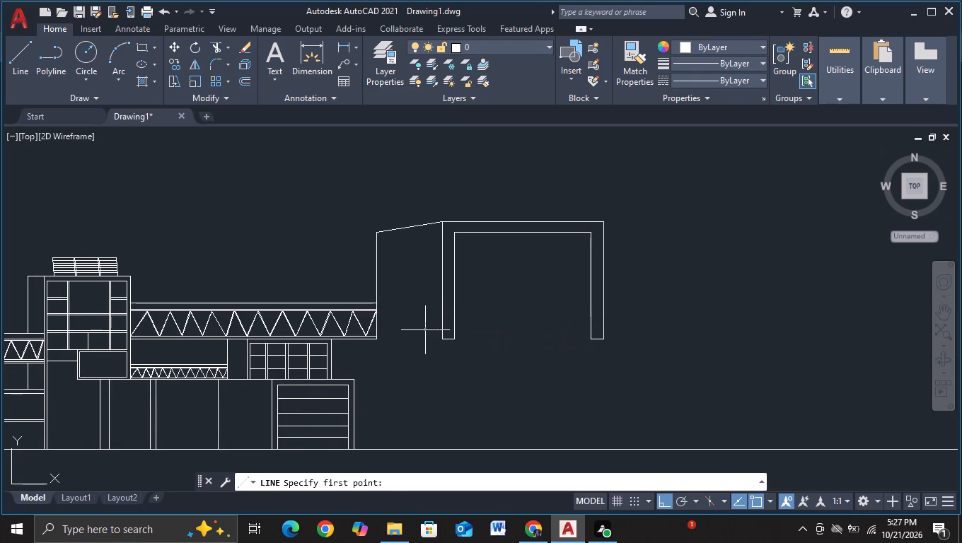
click(685, 325)
key(Escape)
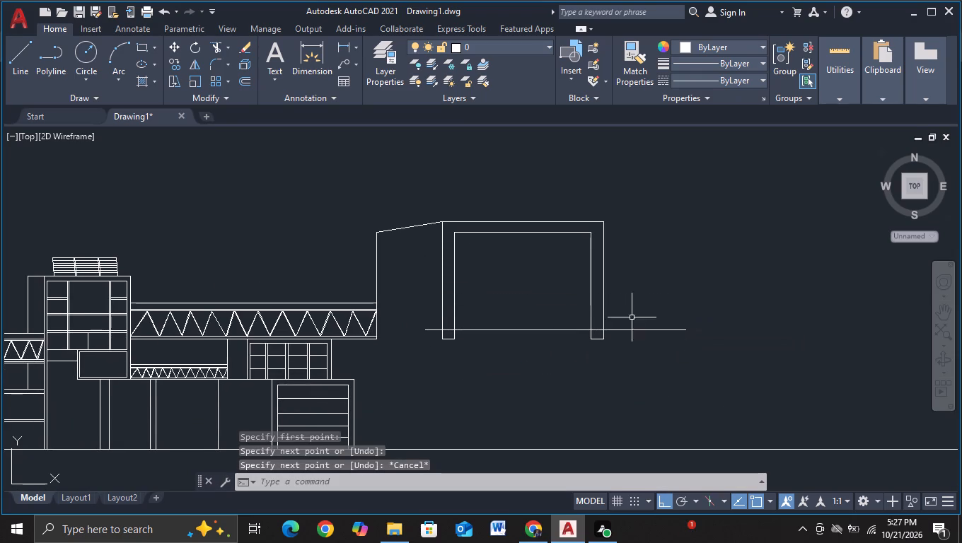
Draw a horizontal line from the first leg's bottom corner across the portal frame's base, overshooting the far leg.
click(27, 64)
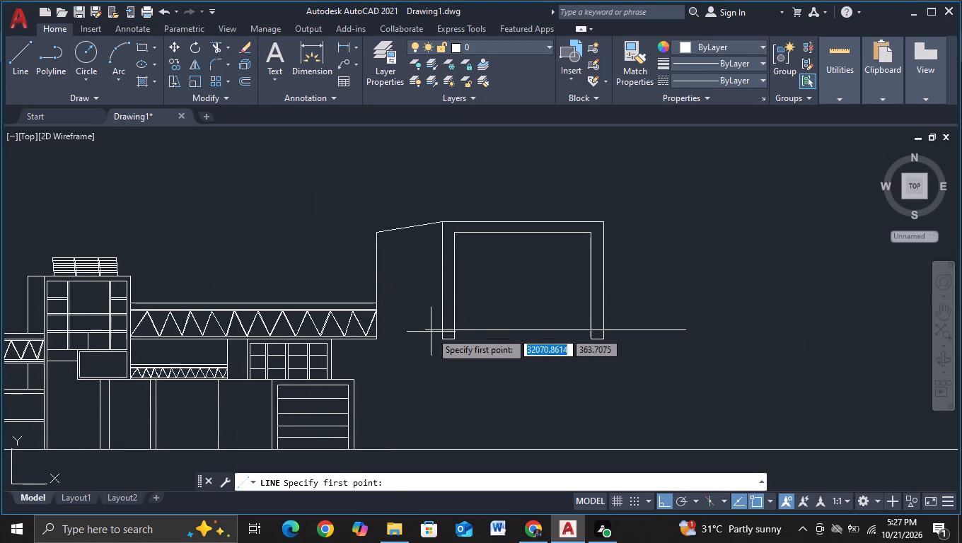
click(445, 338)
click(672, 375)
key(Escape)
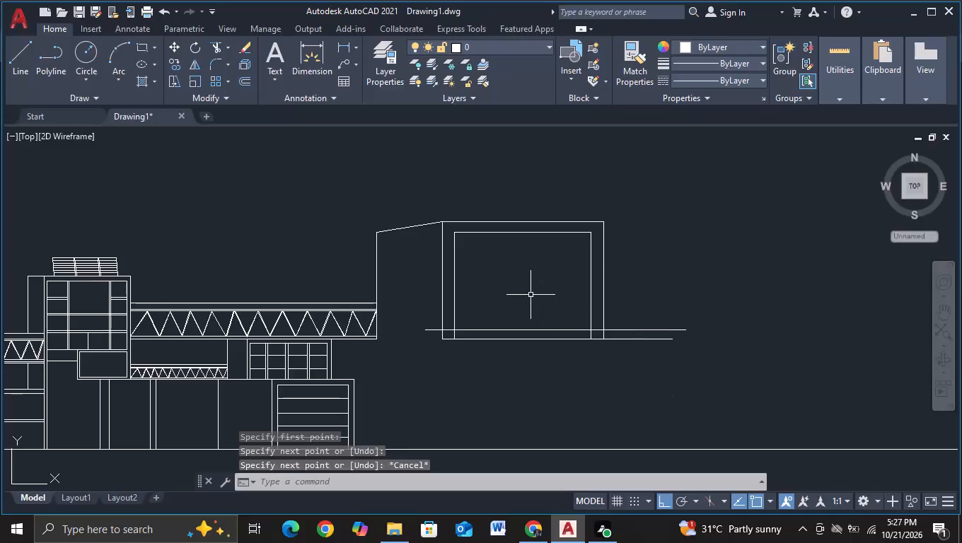
Trim the overshooting ends and the segments inside both leg bottoms, leaving a closed rectangular frame with an inner rectangle.
click(211, 43)
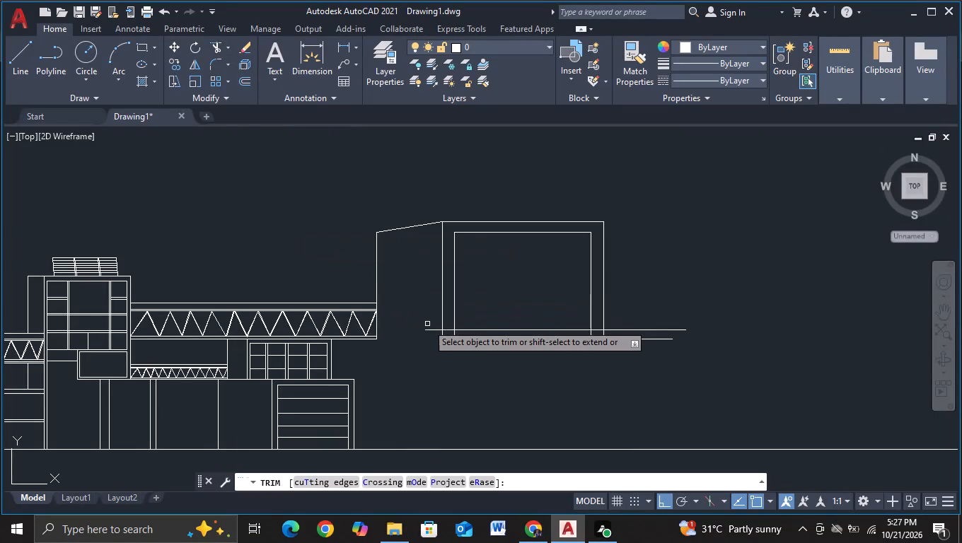
click(429, 328)
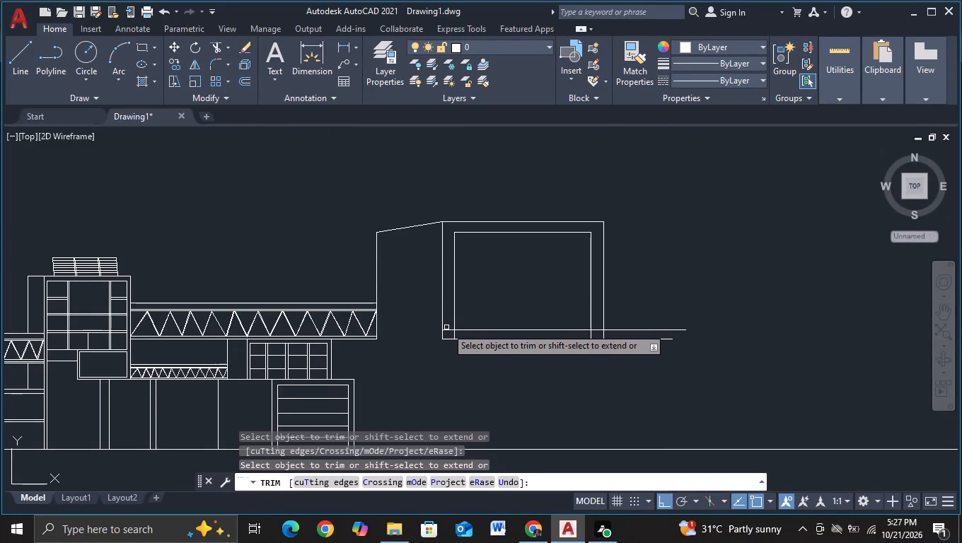
click(447, 330)
click(455, 334)
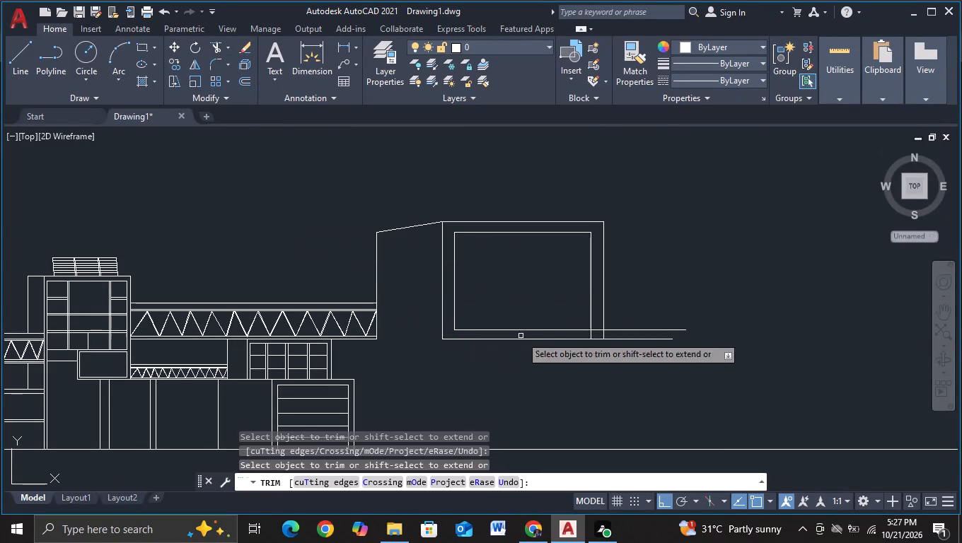
click(591, 334)
click(595, 332)
drag(621, 322, 622, 357)
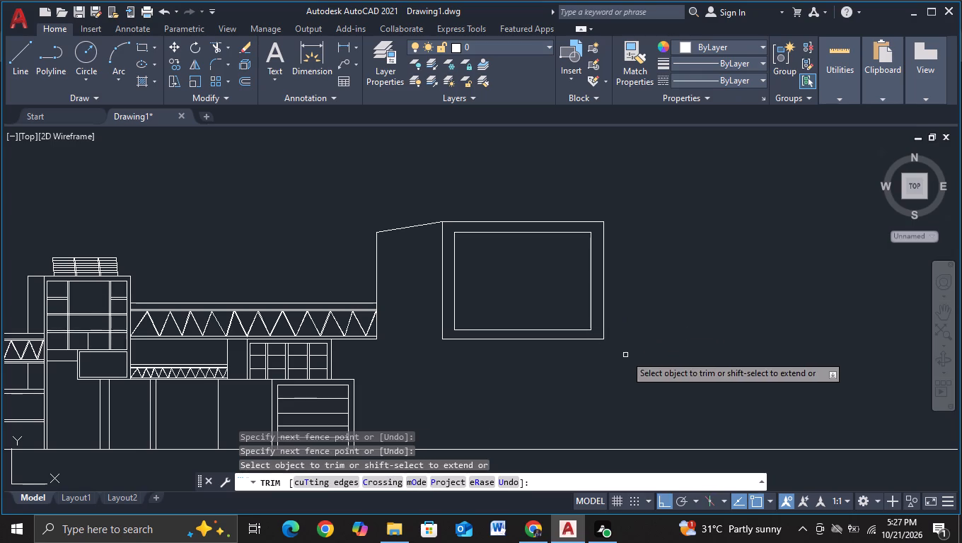
scroll(625, 355, down, 2)
key(Escape)
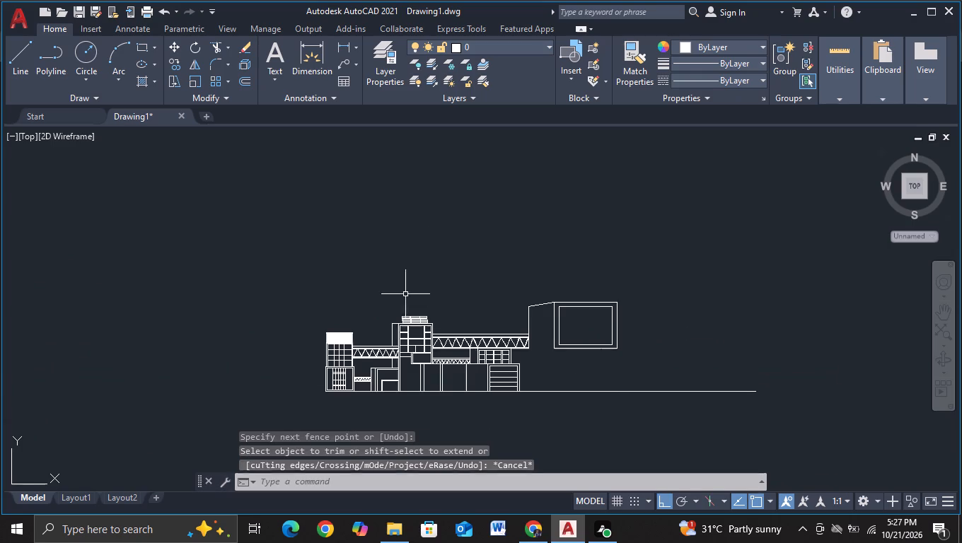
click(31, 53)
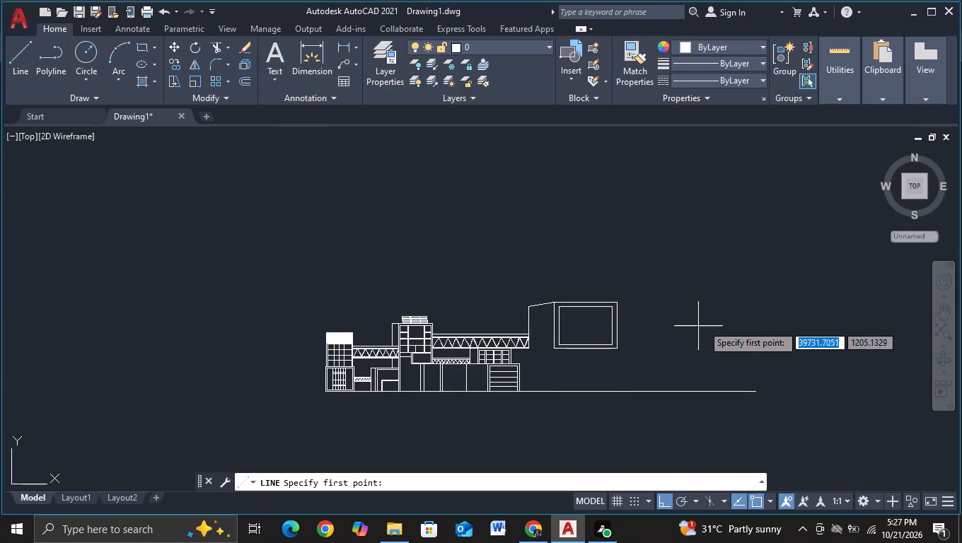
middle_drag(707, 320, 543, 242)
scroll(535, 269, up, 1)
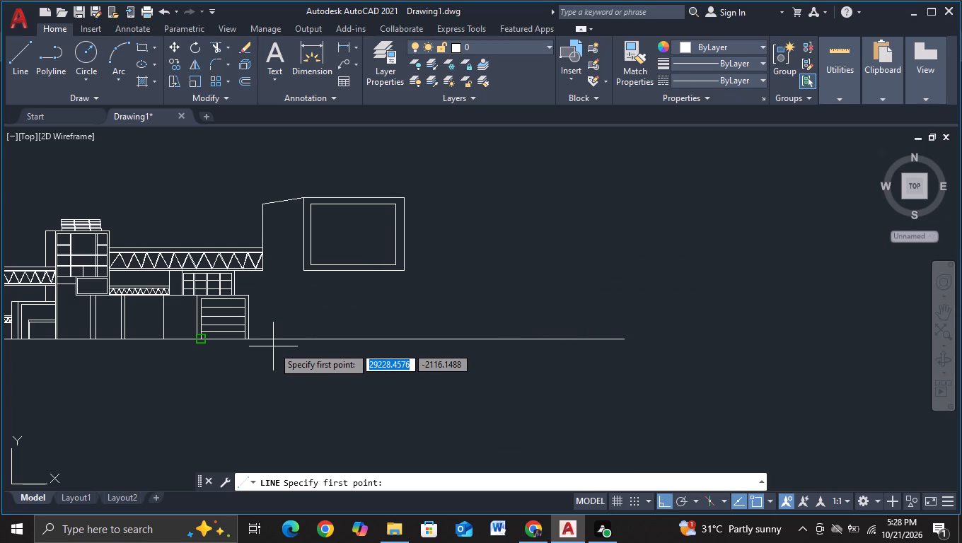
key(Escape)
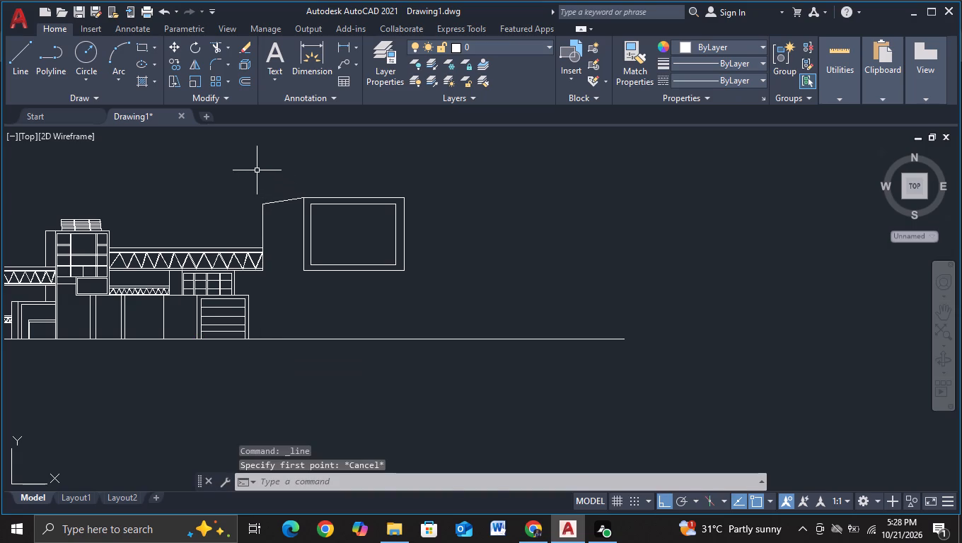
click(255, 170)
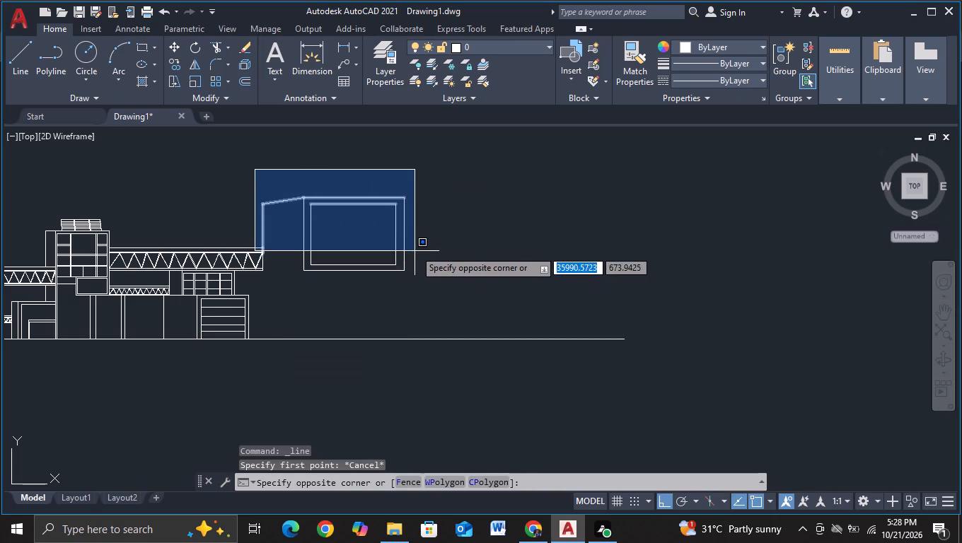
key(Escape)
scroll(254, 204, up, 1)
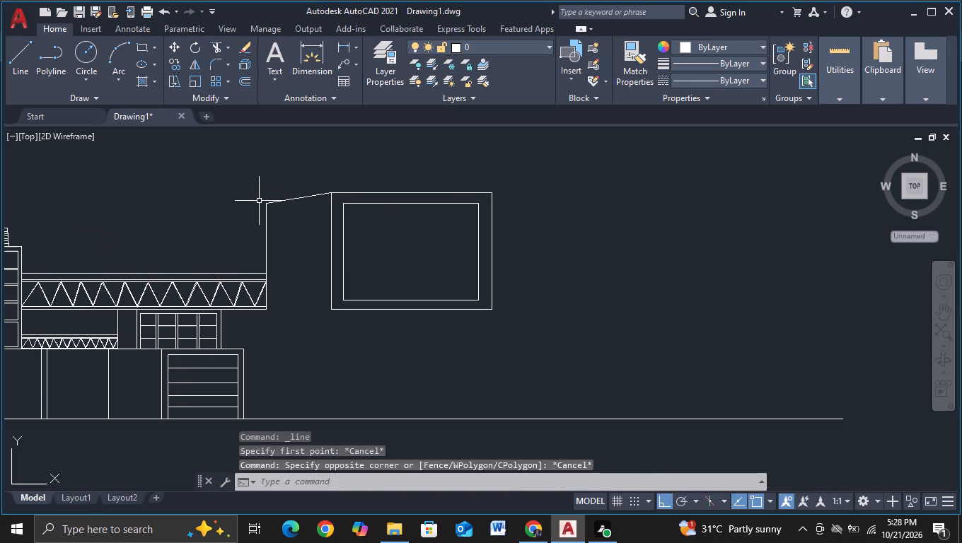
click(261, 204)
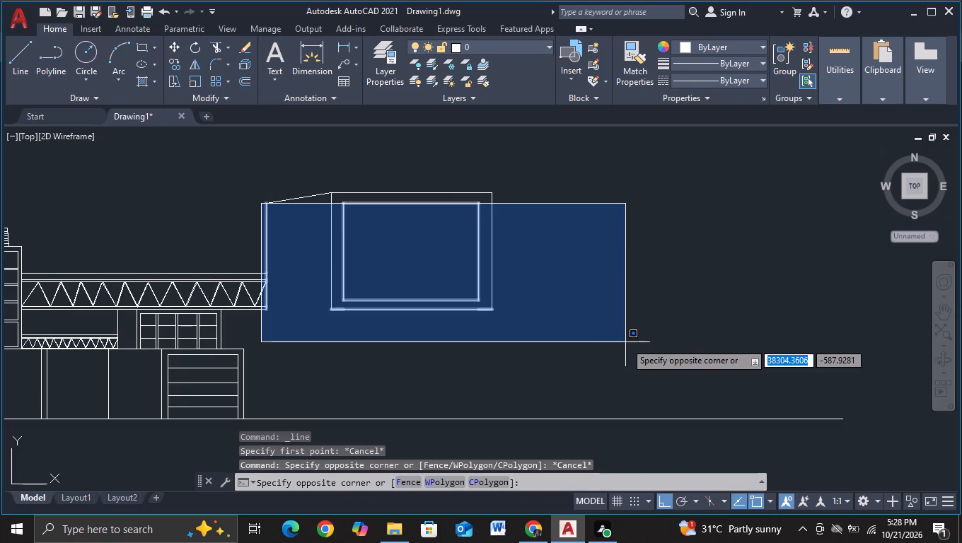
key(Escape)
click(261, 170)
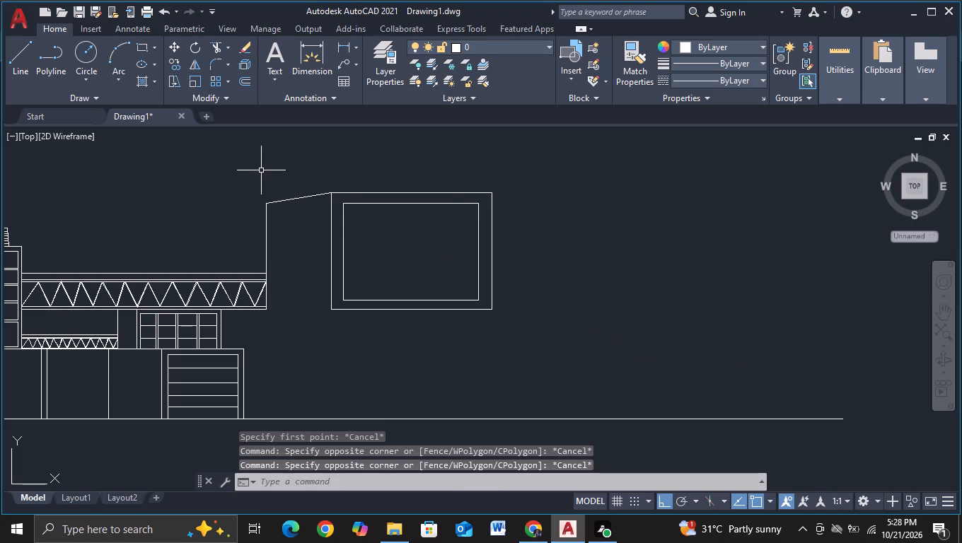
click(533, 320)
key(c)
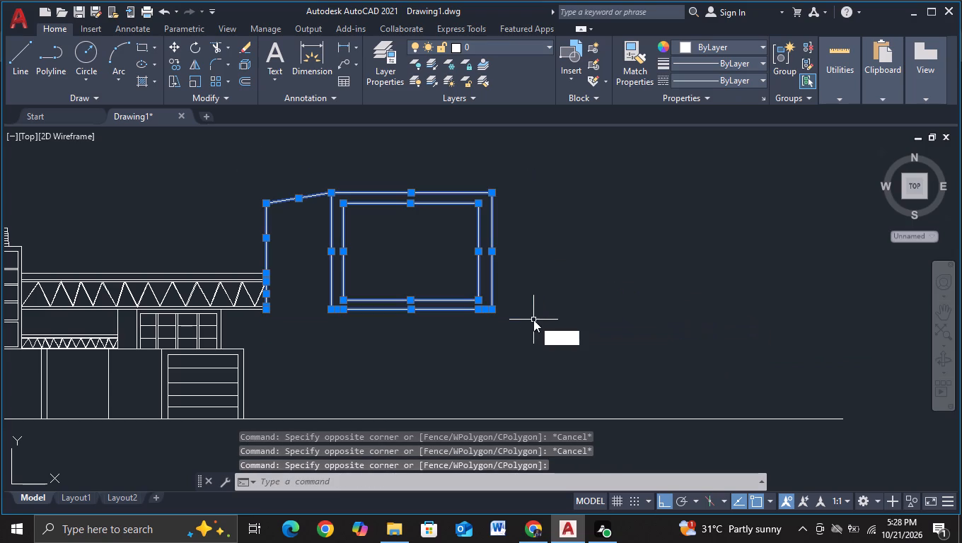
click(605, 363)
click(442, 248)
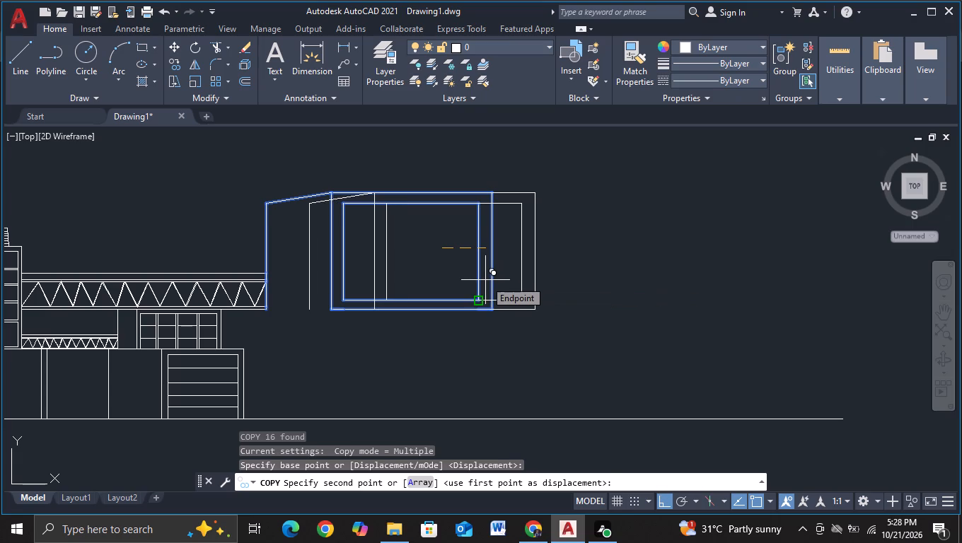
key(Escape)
Scale down the double rectangular frame with its sloped line and upper vertical line, using a base point inside the frame.
click(265, 234)
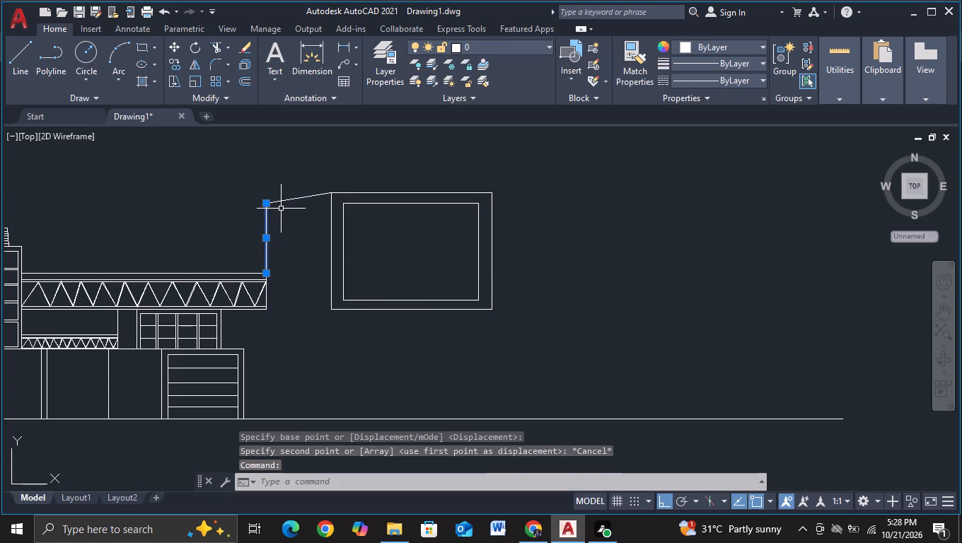
click(291, 197)
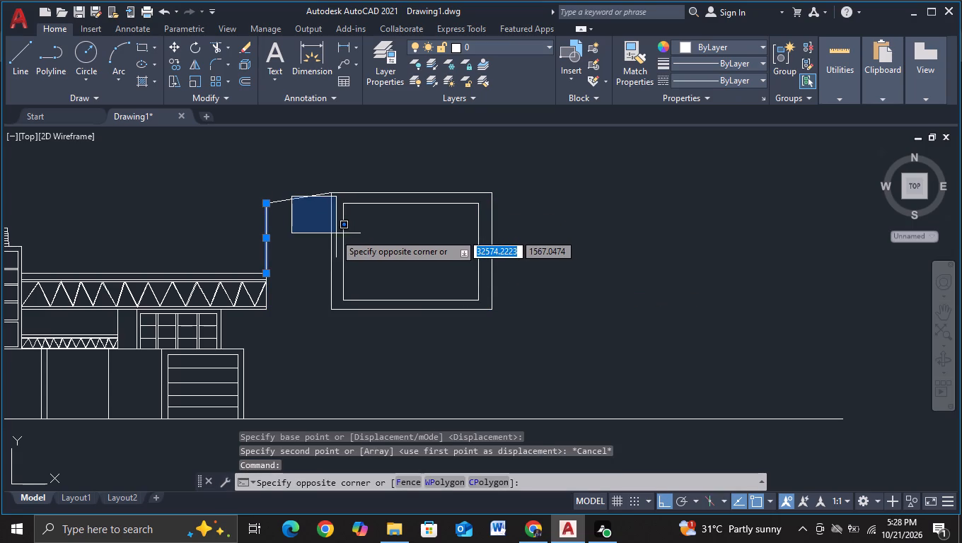
click(310, 229)
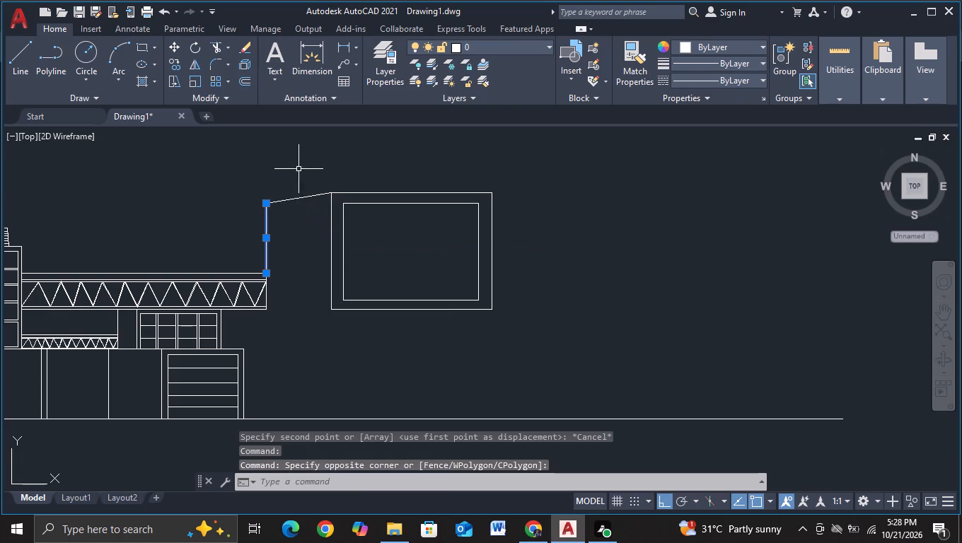
drag(299, 168, 315, 315)
drag(313, 317, 427, 182)
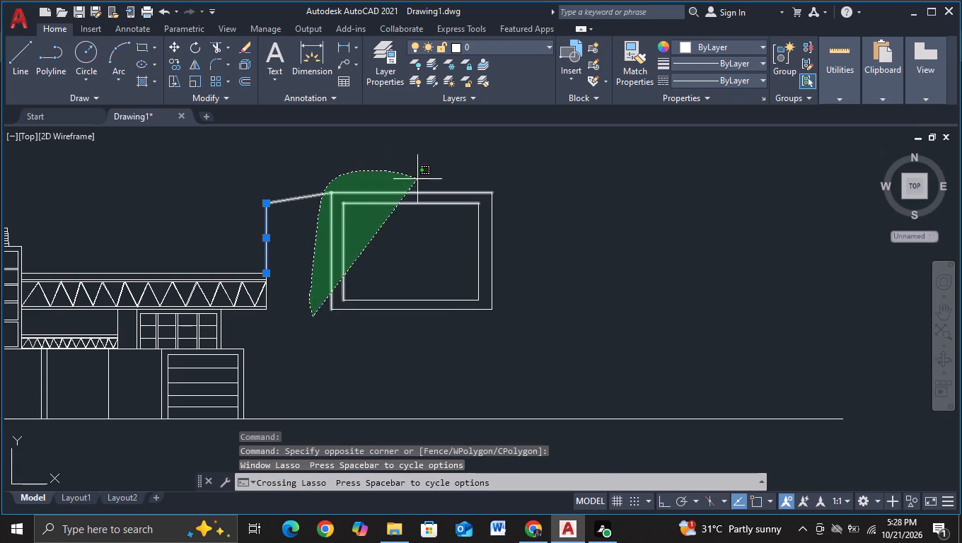
drag(427, 182, 514, 331)
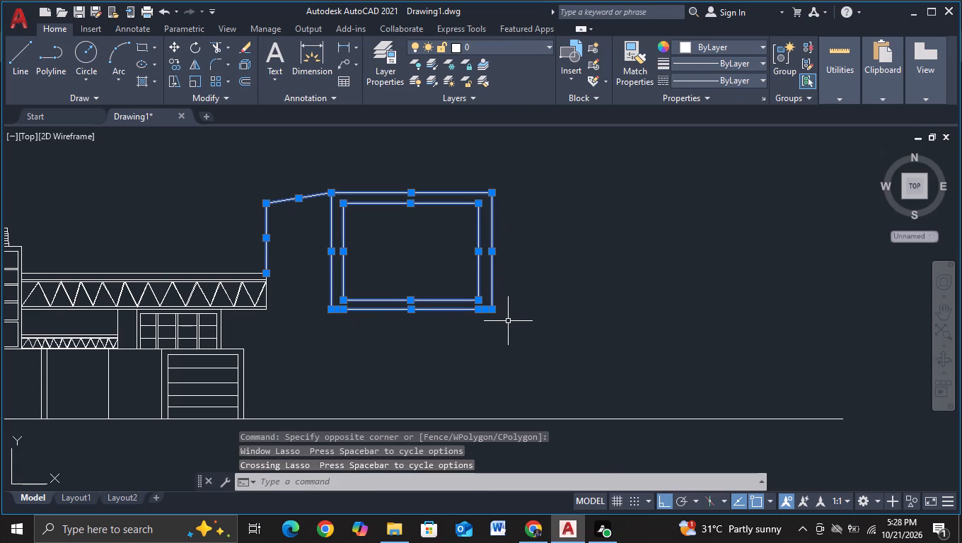
key(s)
click(557, 361)
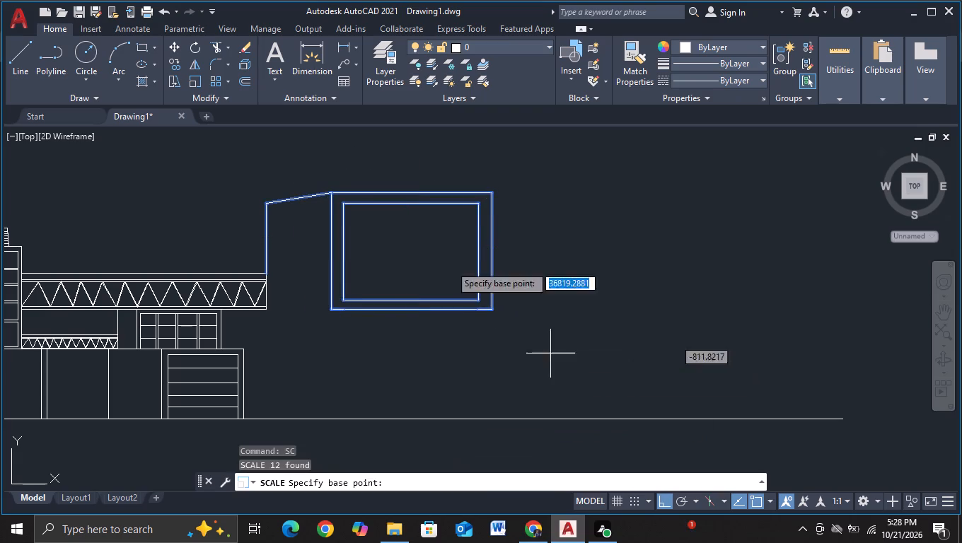
click(398, 228)
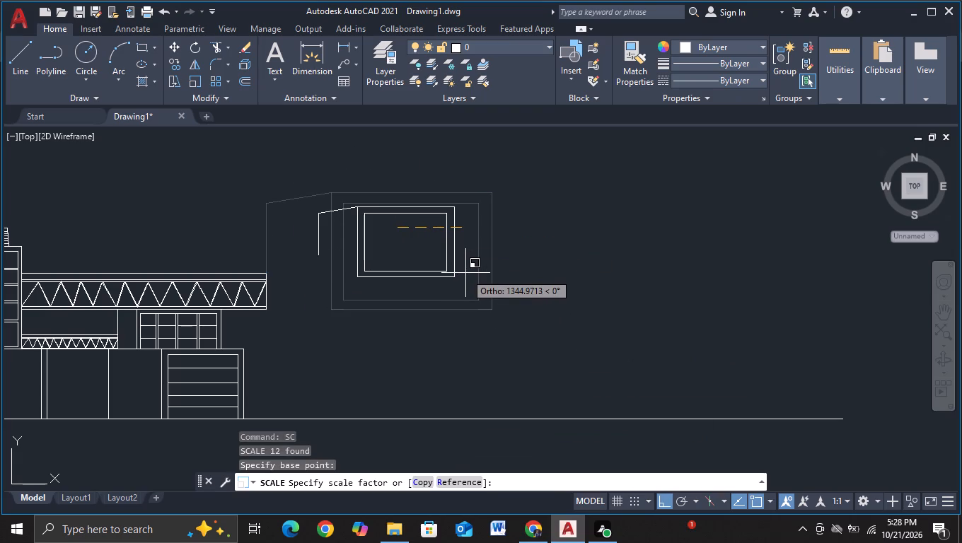
click(465, 273)
Move the scaled frame and its sloped connector so the vertical line meets the long truss bridge's upper free end.
click(274, 178)
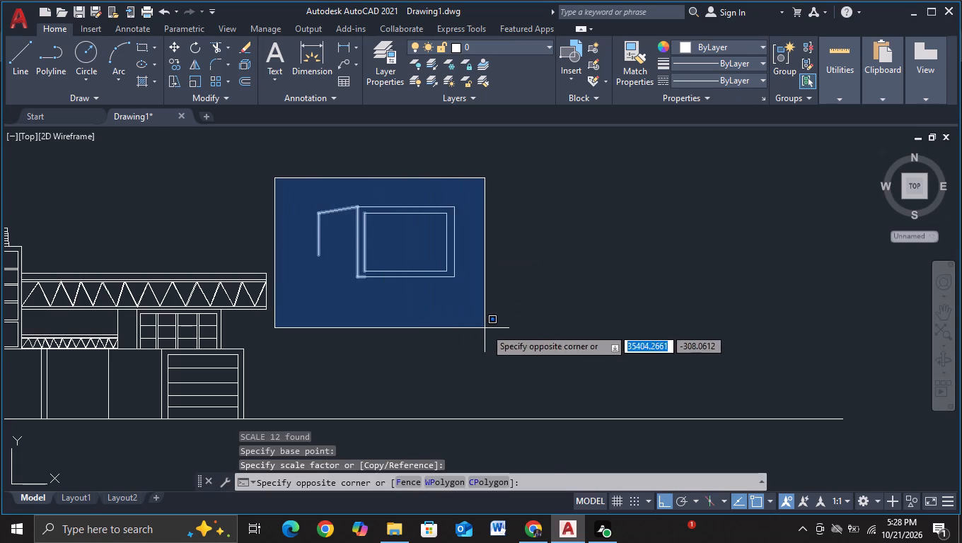
click(485, 328)
key(m)
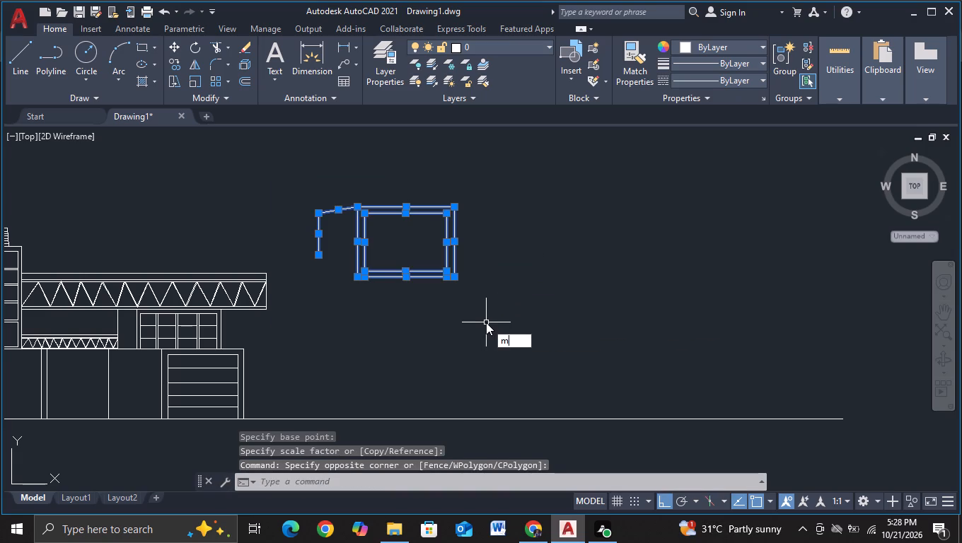
click(532, 358)
click(434, 252)
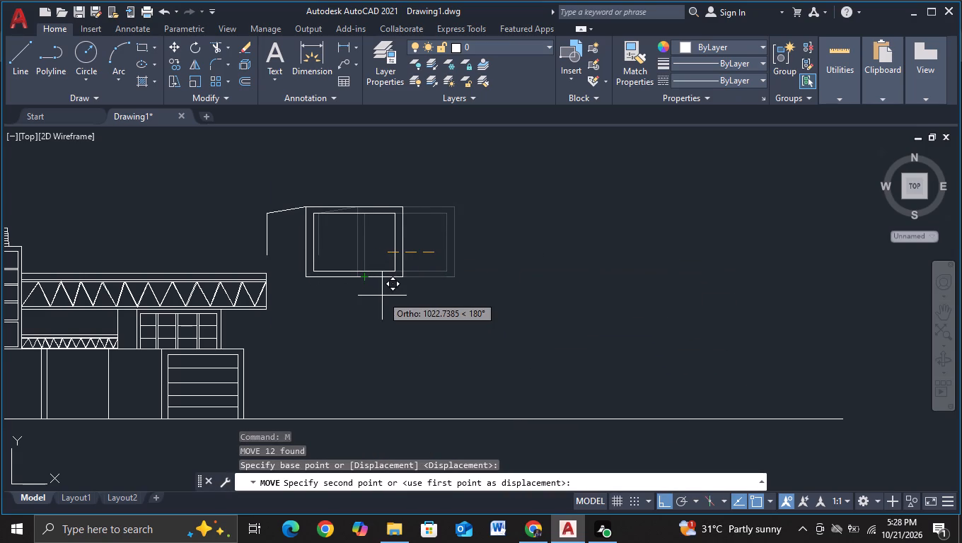
key(F8)
scroll(382, 294, up, 2)
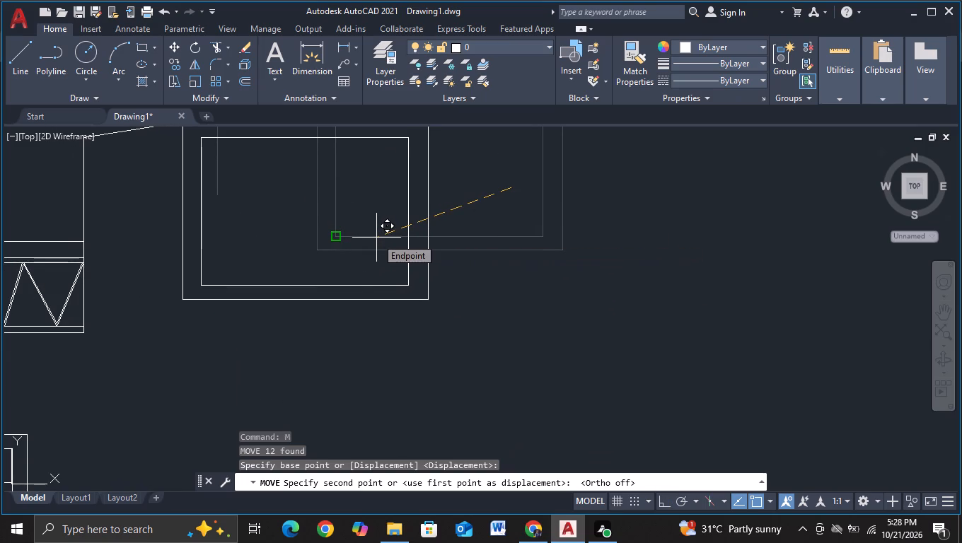
key(F3)
click(376, 238)
scroll(379, 238, down, 3)
middle_drag(499, 267, 494, 237)
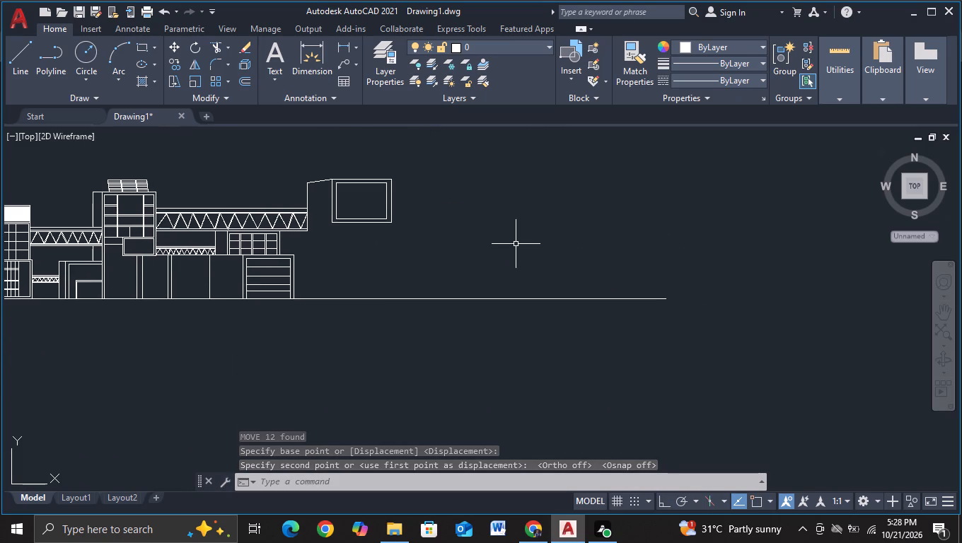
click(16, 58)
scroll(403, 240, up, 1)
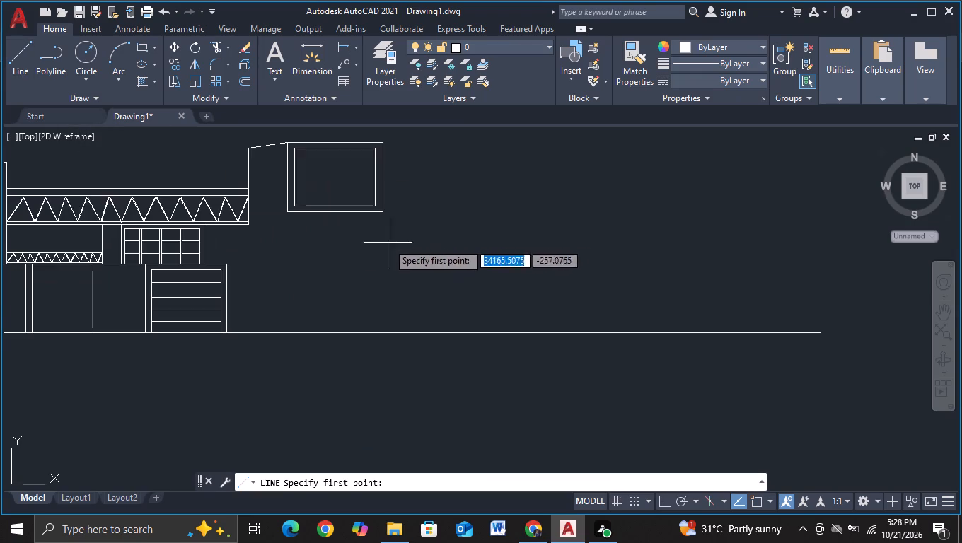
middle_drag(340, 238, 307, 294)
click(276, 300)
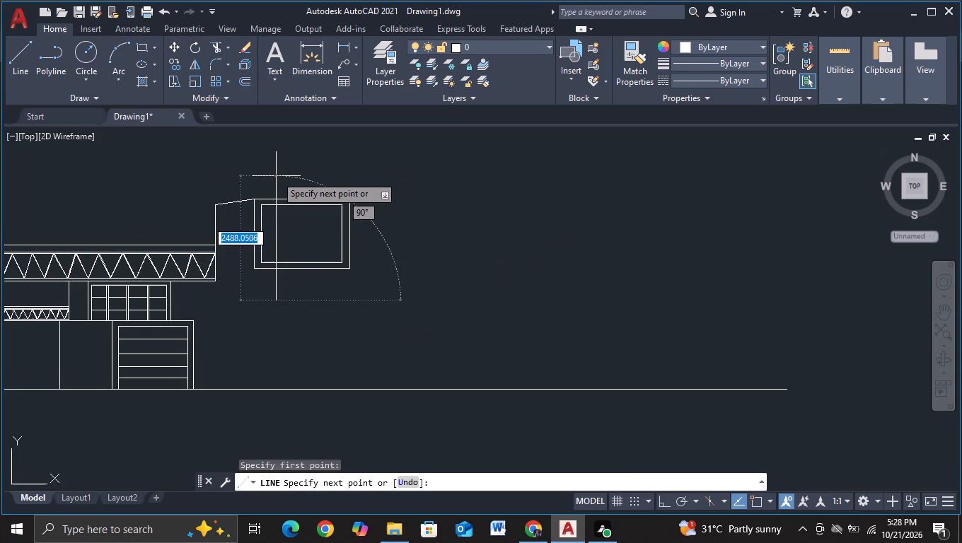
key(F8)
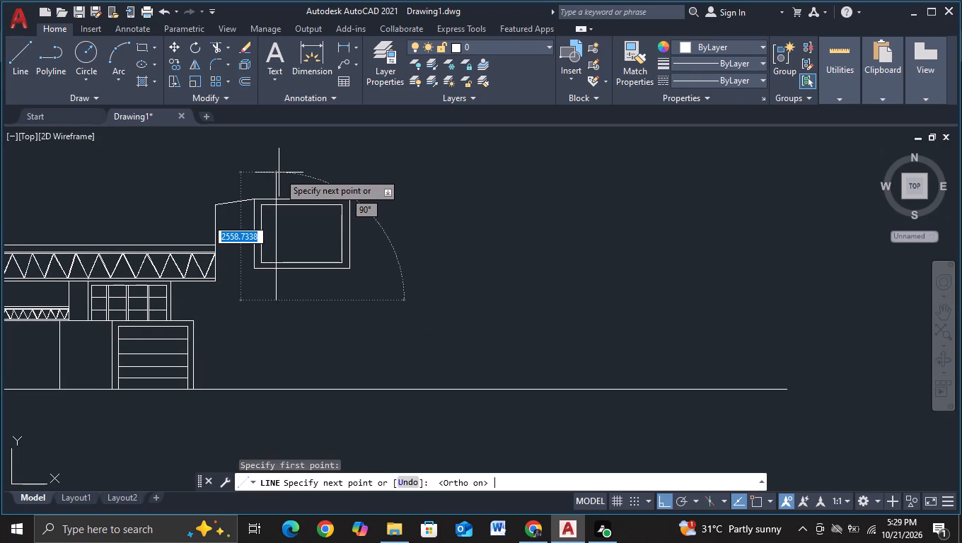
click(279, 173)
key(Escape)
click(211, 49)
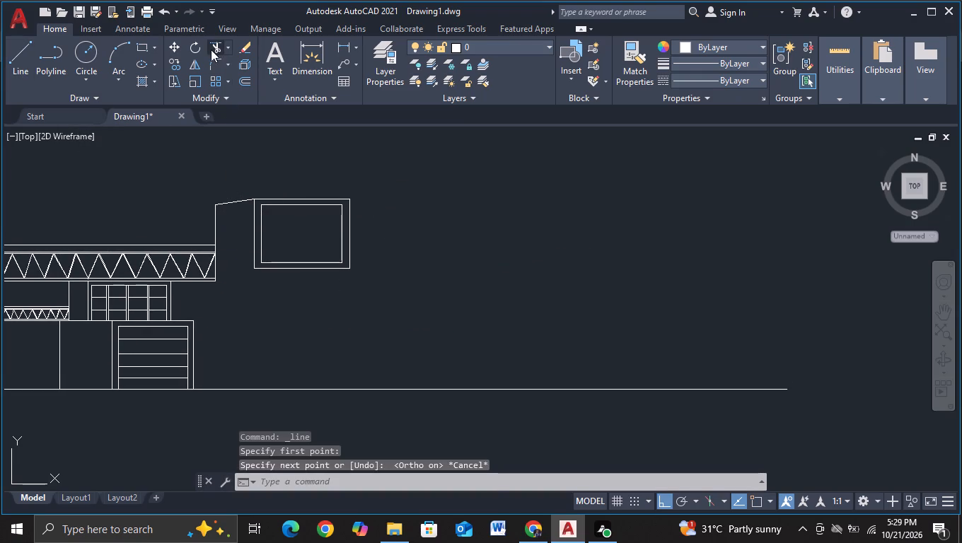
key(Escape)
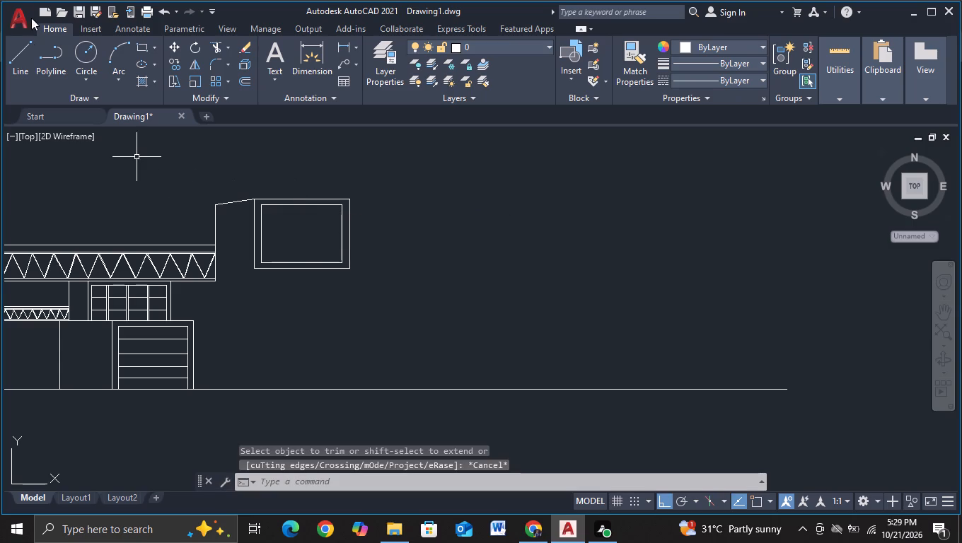
Draw a vertical line through the double rectangular frame, near its truss-side edge, overshooting above and below.
click(17, 55)
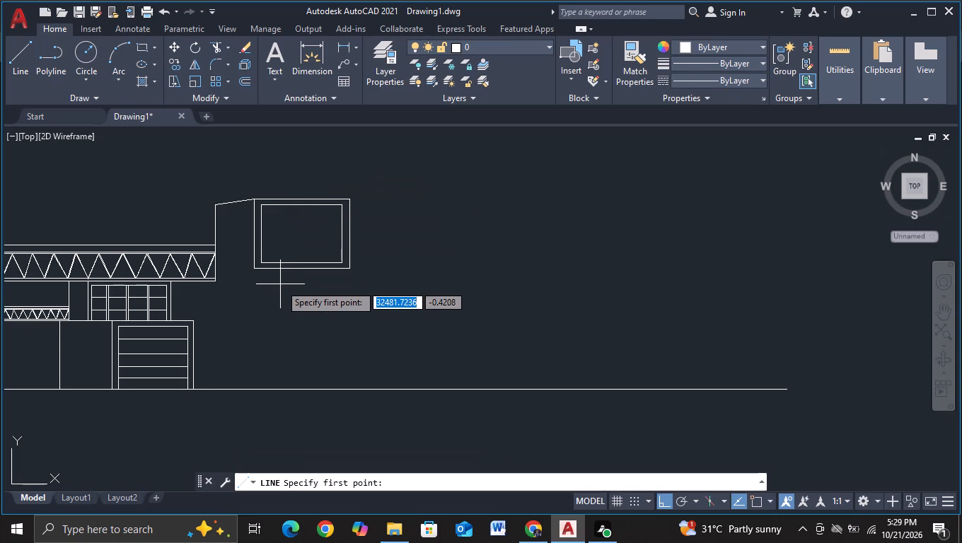
click(277, 284)
click(279, 158)
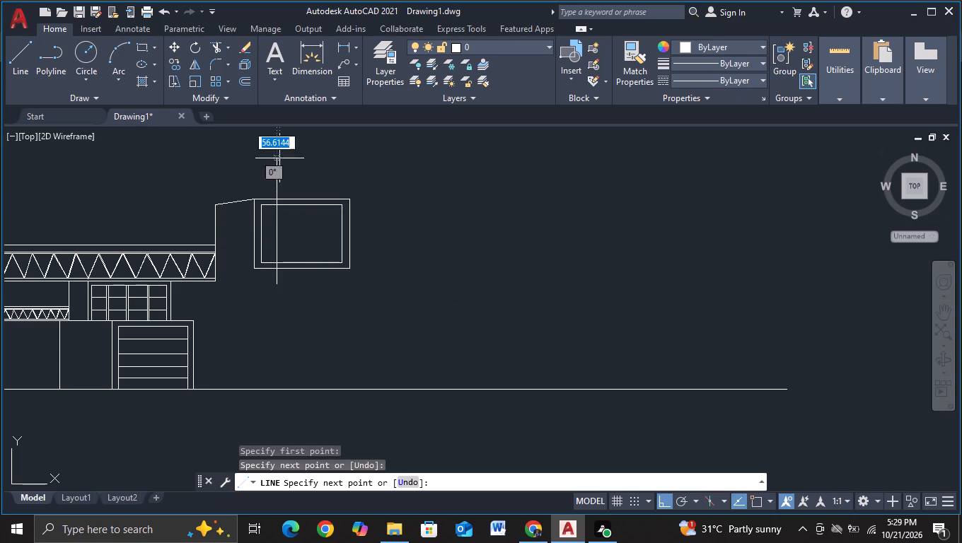
key(Escape)
Trim the vertical line's ends outside the inner rectangle so it spans only from its upper to lower edge.
click(216, 45)
drag(254, 167, 255, 168)
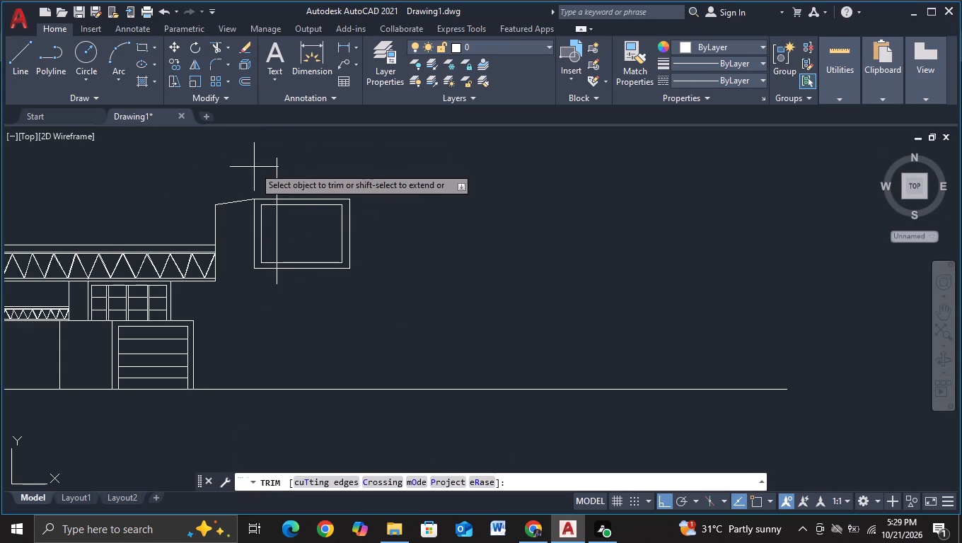
drag(255, 168, 320, 173)
scroll(278, 192, up, 2)
click(272, 218)
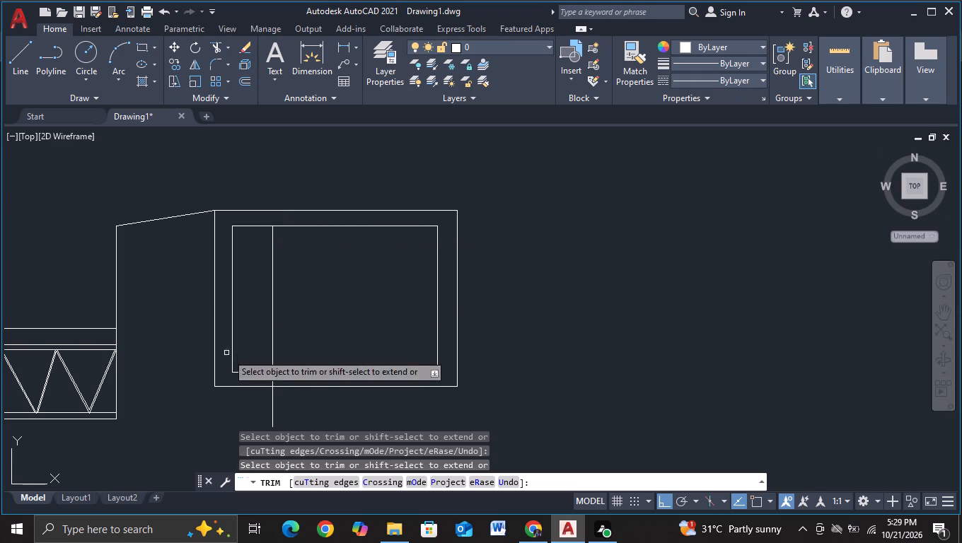
click(273, 381)
drag(262, 404, 319, 409)
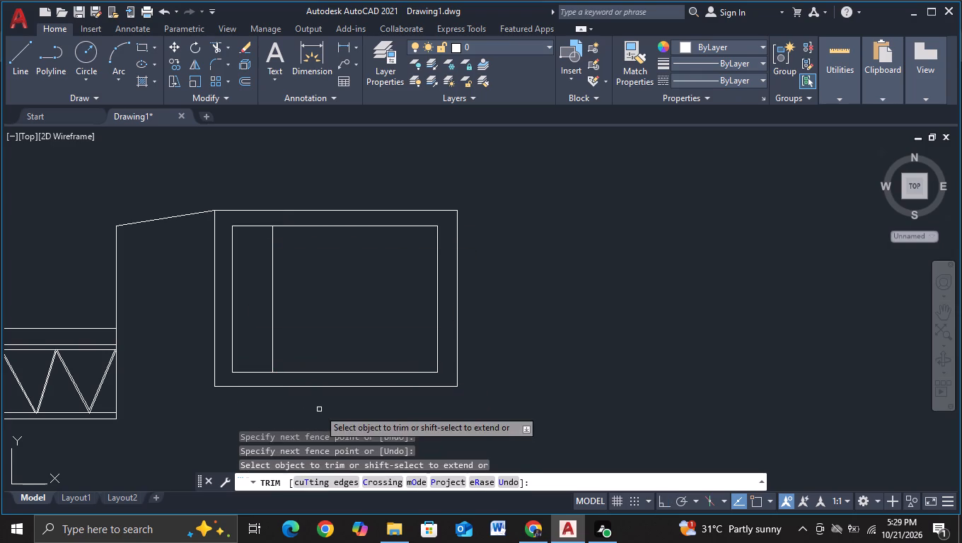
scroll(319, 409, down, 3)
middle_drag(340, 417, 281, 375)
key(Escape)
Copy the vertical divider three times at roughly equal spacing across the inner rectangle, the last about 915 units from the original.
click(248, 326)
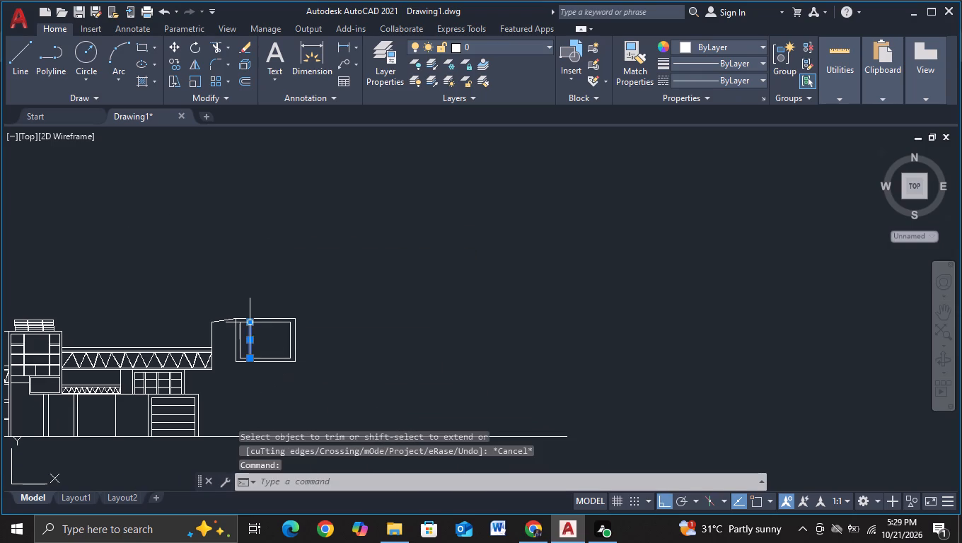
key(c)
key(Escape)
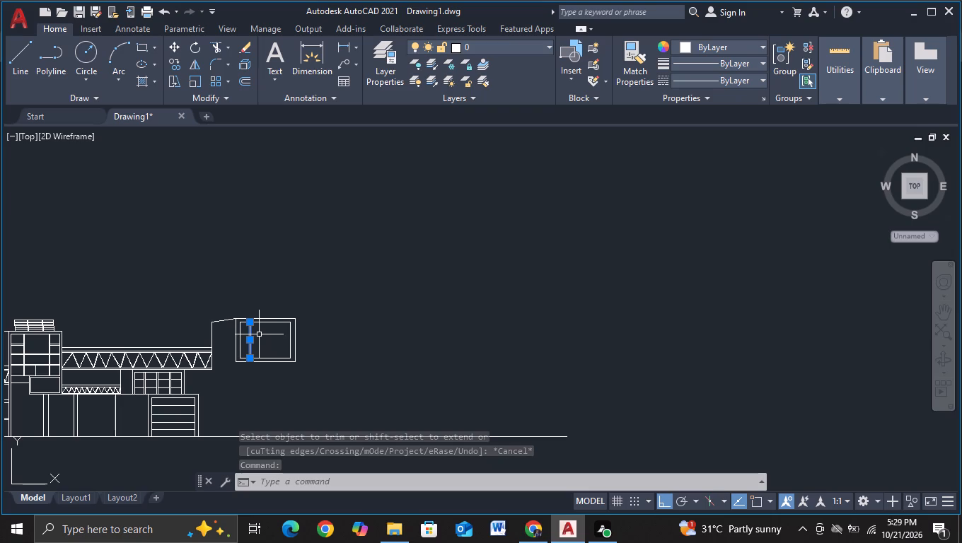
key(c)
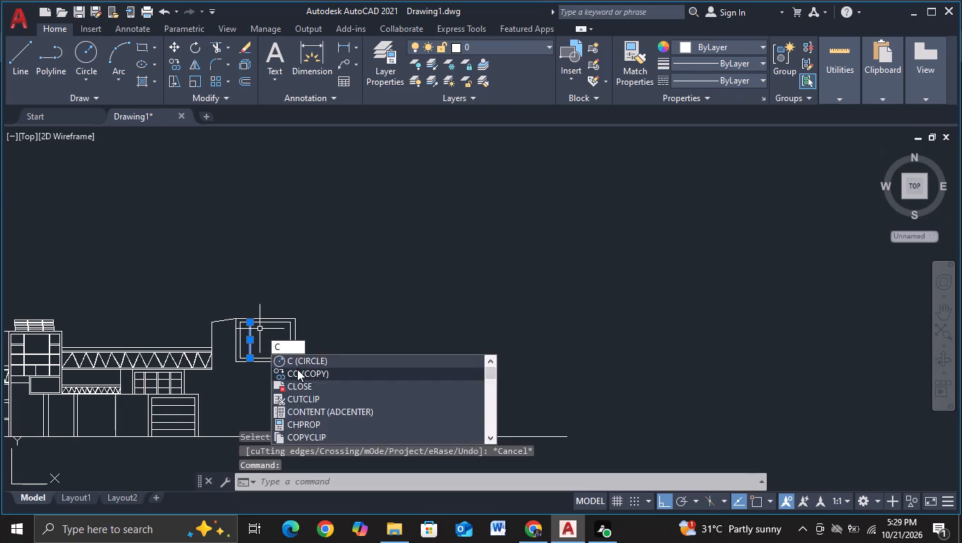
click(297, 369)
scroll(257, 340, up, 2)
click(238, 345)
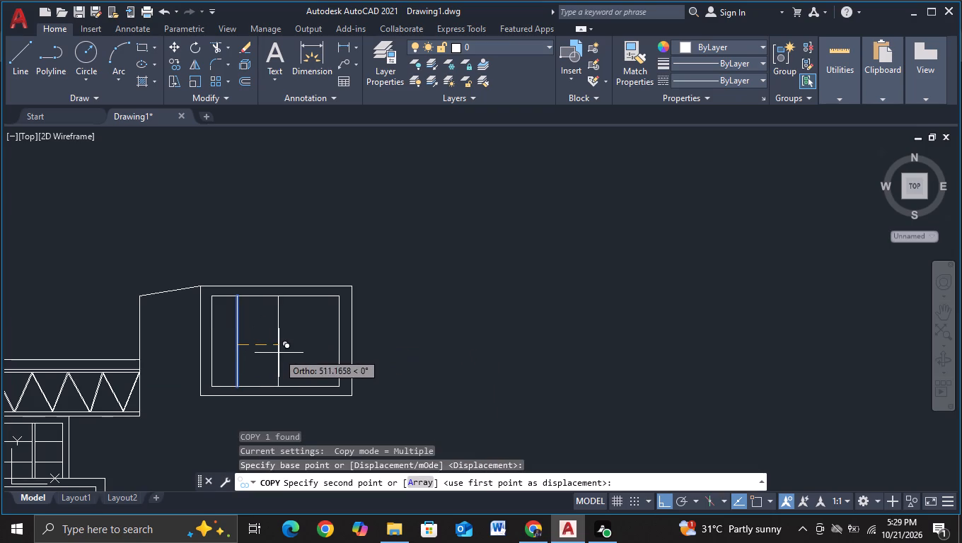
click(261, 351)
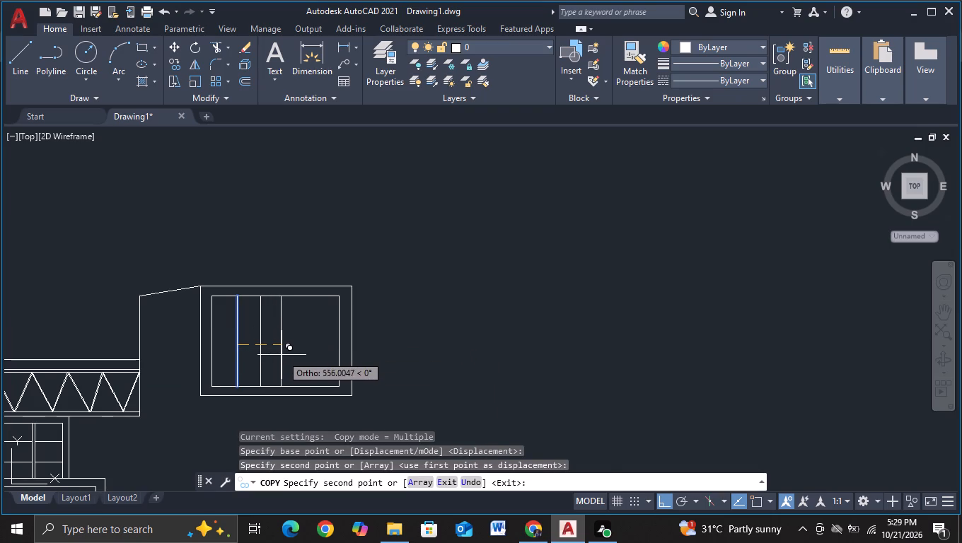
click(285, 355)
click(310, 356)
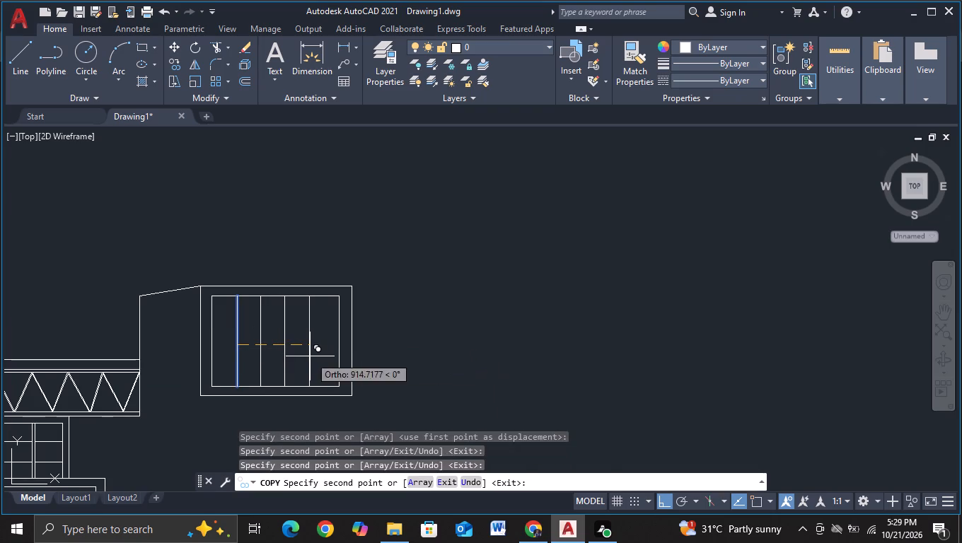
key(Escape)
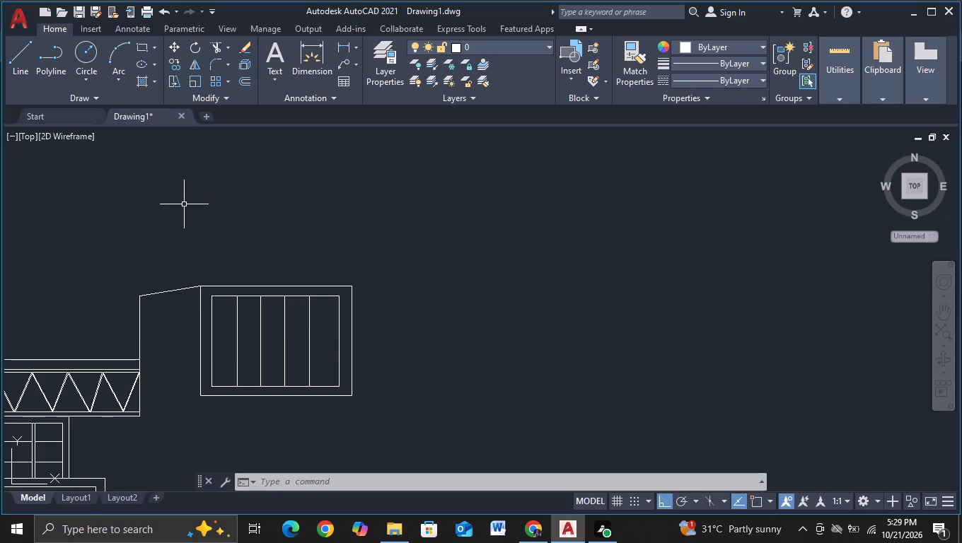
Draw a horizontal line across the upper part of the divided frame, overshooting both sides.
click(28, 79)
scroll(221, 218, up, 1)
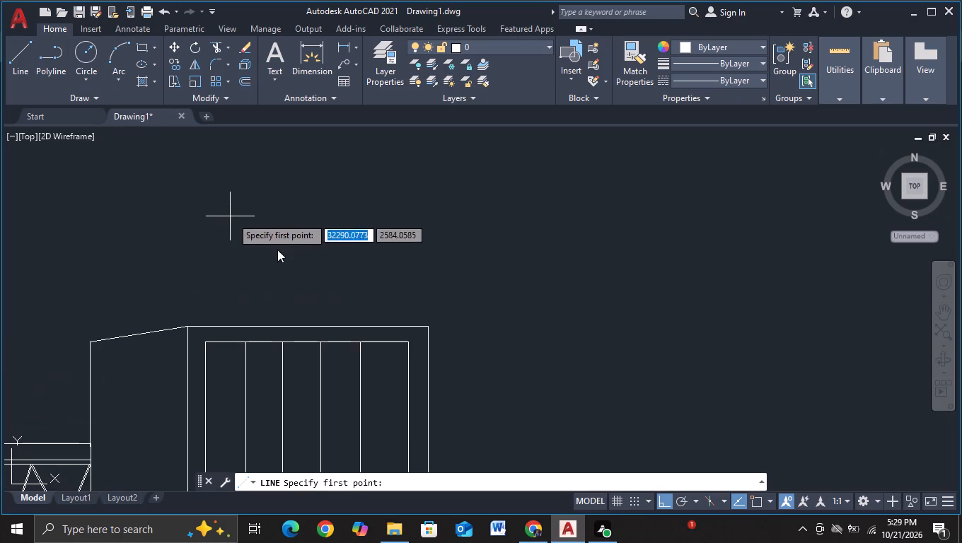
middle_drag(366, 336, 340, 245)
click(132, 295)
click(585, 319)
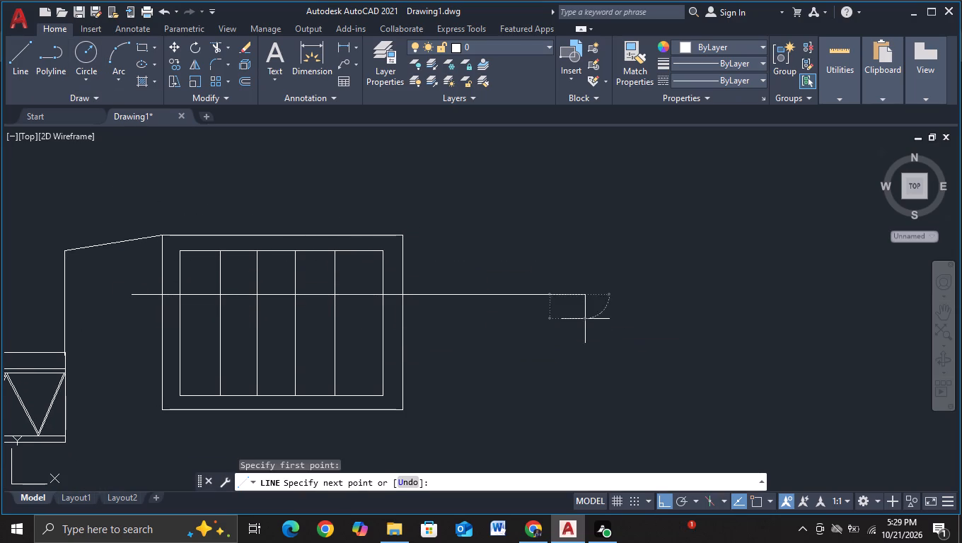
key(Escape)
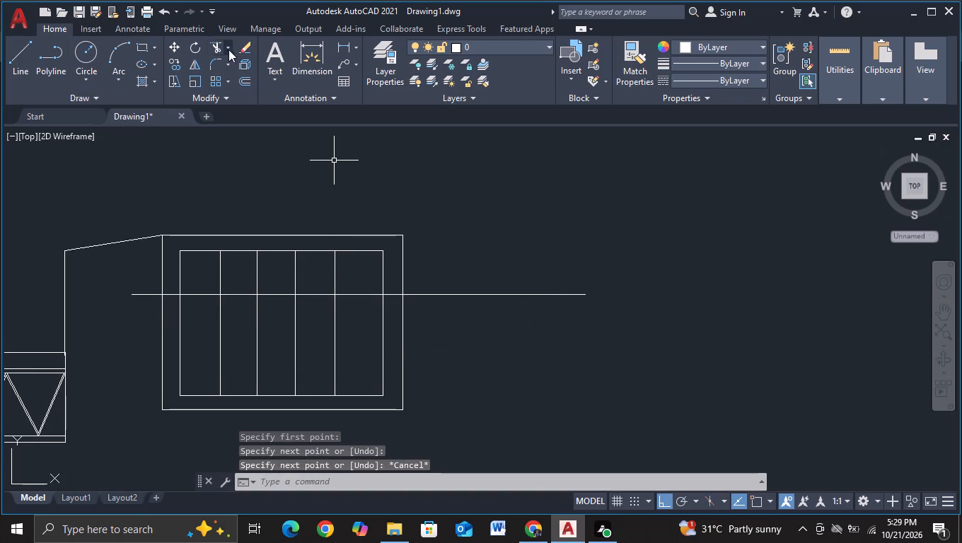
Trim the horizontal line's overshooting ends back to the inner rectangle's side edges.
click(218, 49)
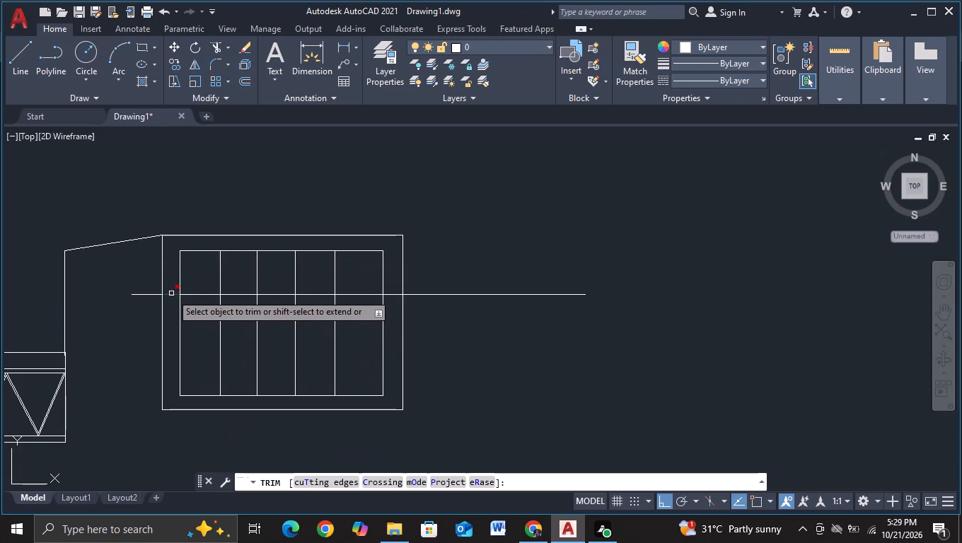
click(171, 293)
drag(146, 271, 124, 327)
drag(452, 271, 467, 374)
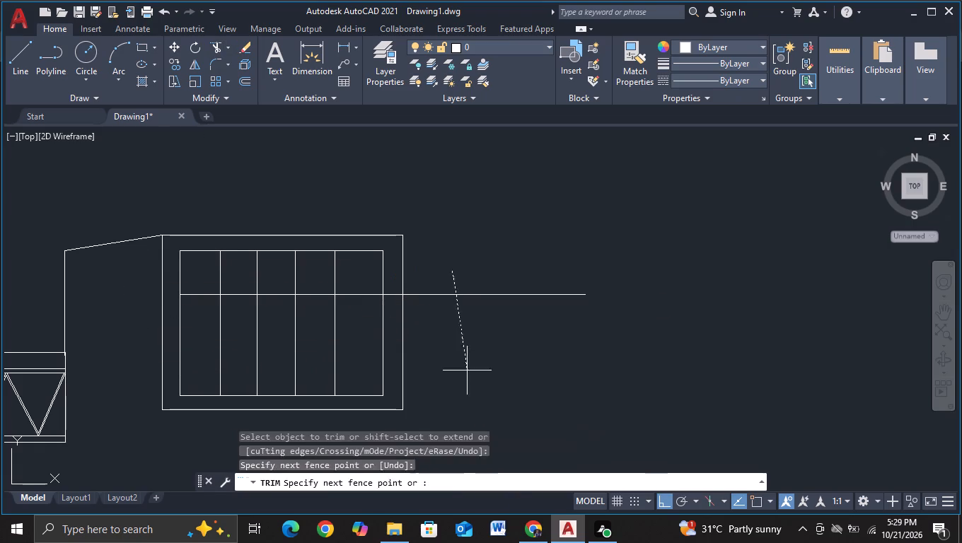
drag(467, 374, 467, 376)
click(393, 284)
click(398, 321)
key(Escape)
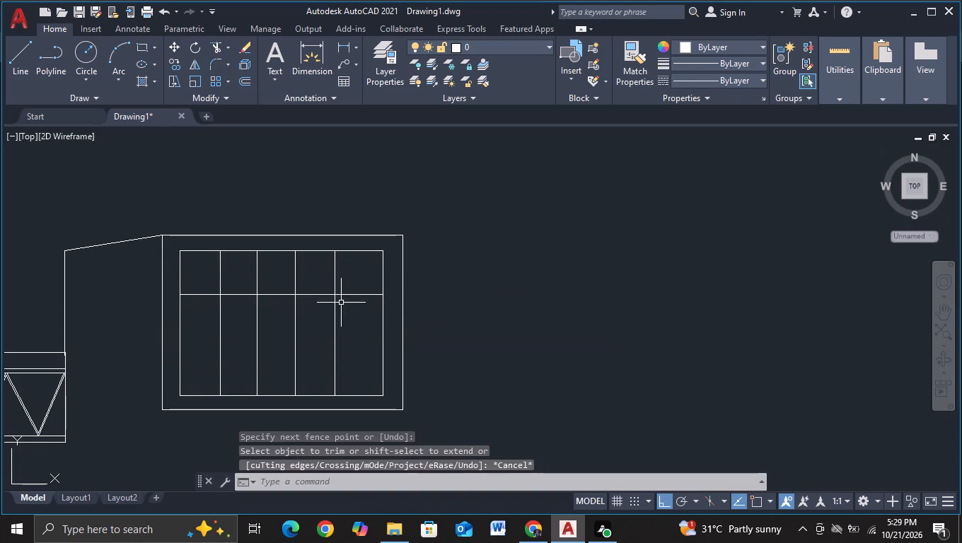
Copy the horizontal divider downward twice inside the inner rectangle, about 320 and 595 units below the original.
click(274, 295)
key(c)
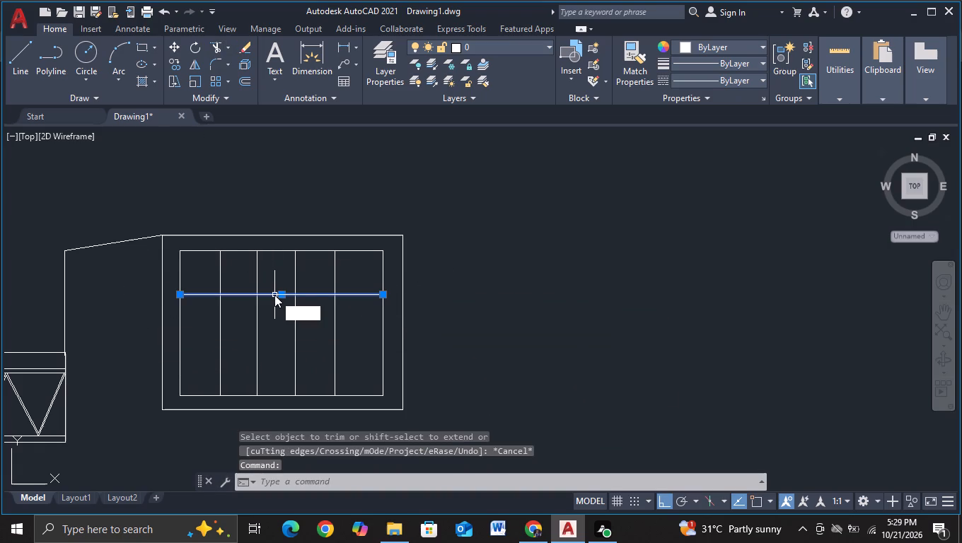
click(336, 341)
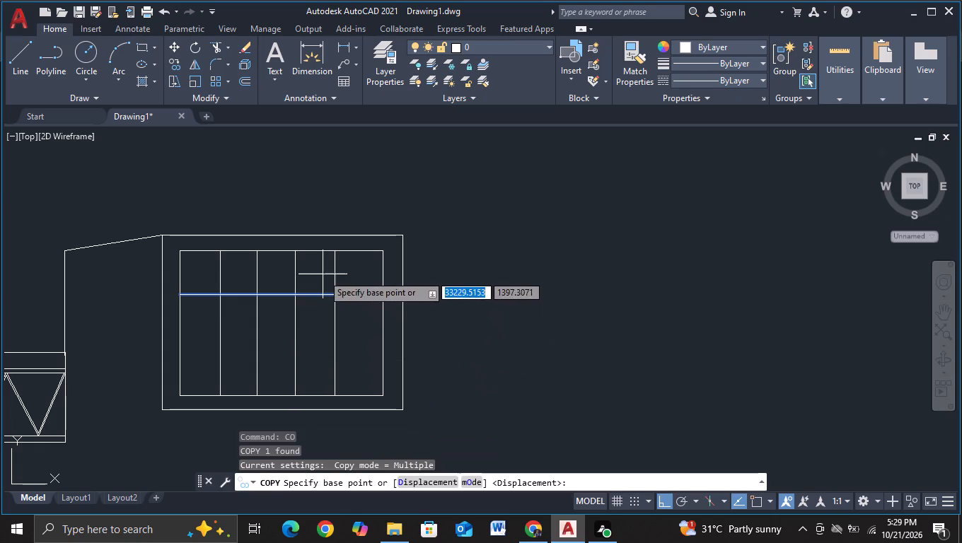
click(316, 294)
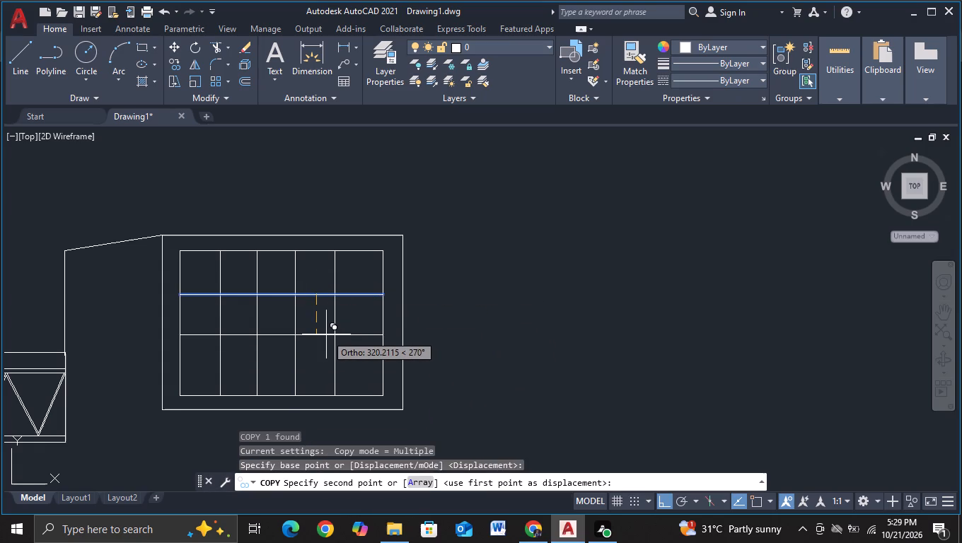
click(326, 334)
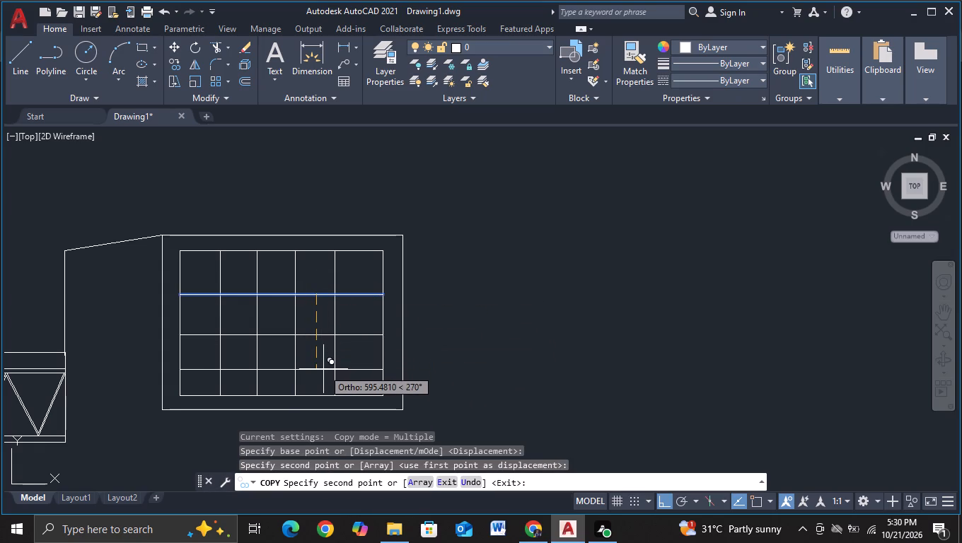
click(323, 369)
key(Escape)
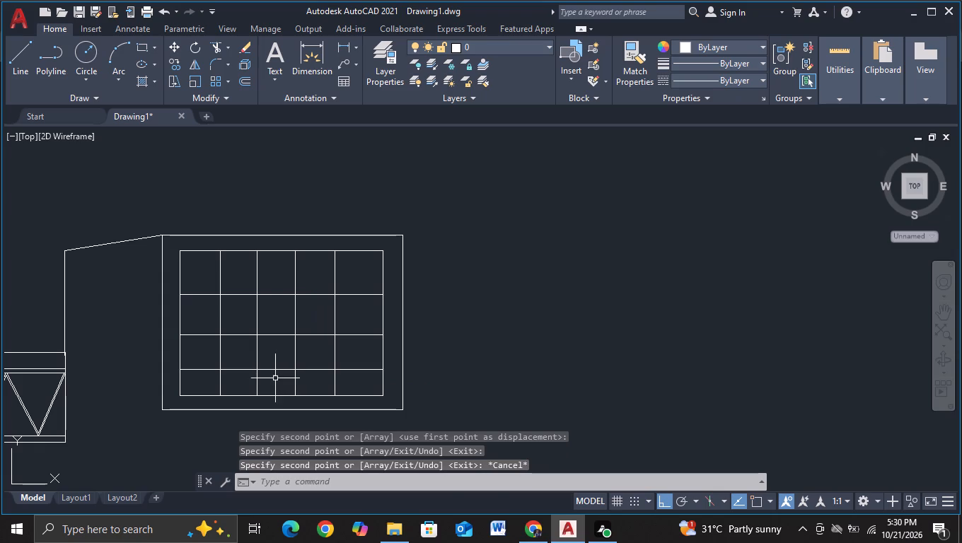
Move the three horizontal dividers together slightly upward to even out the grid rows.
click(275, 380)
click(275, 283)
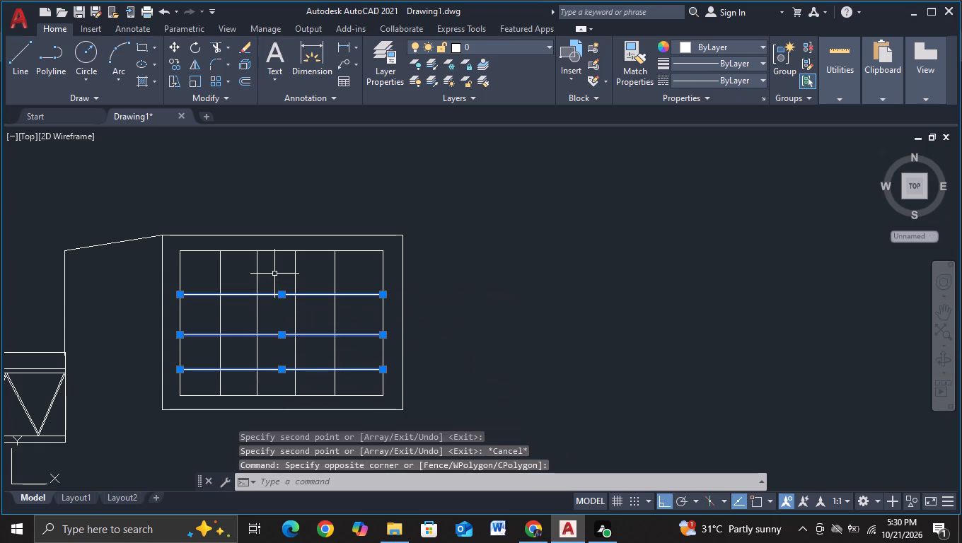
key(m)
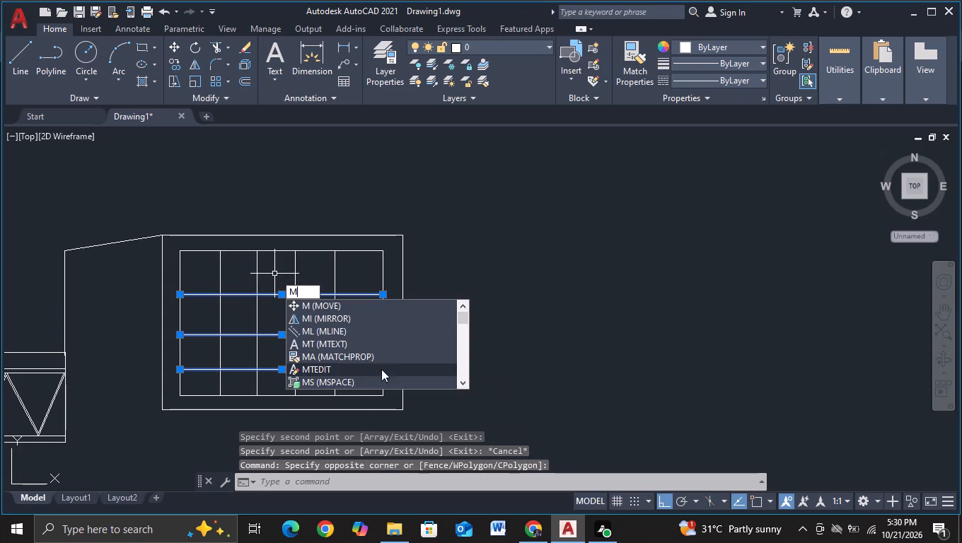
click(361, 310)
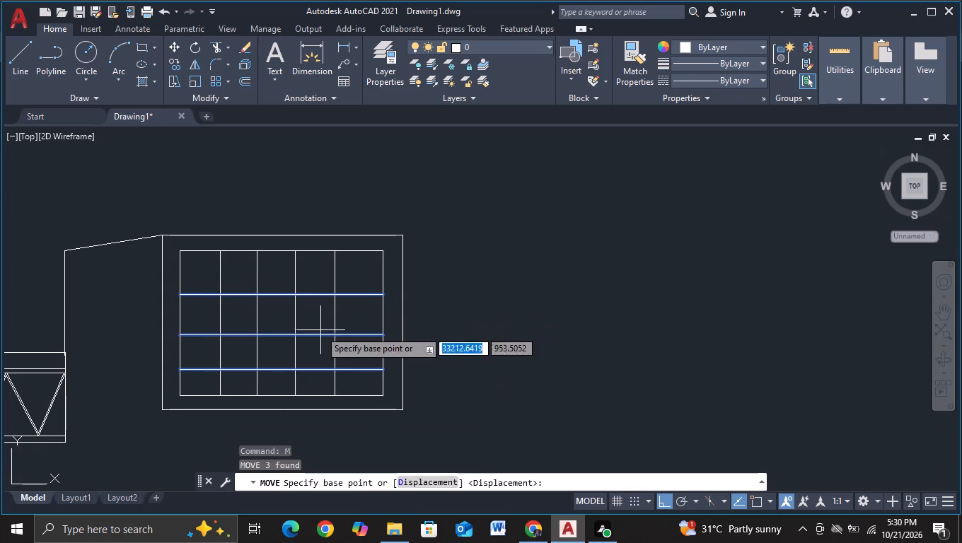
click(320, 330)
click(315, 324)
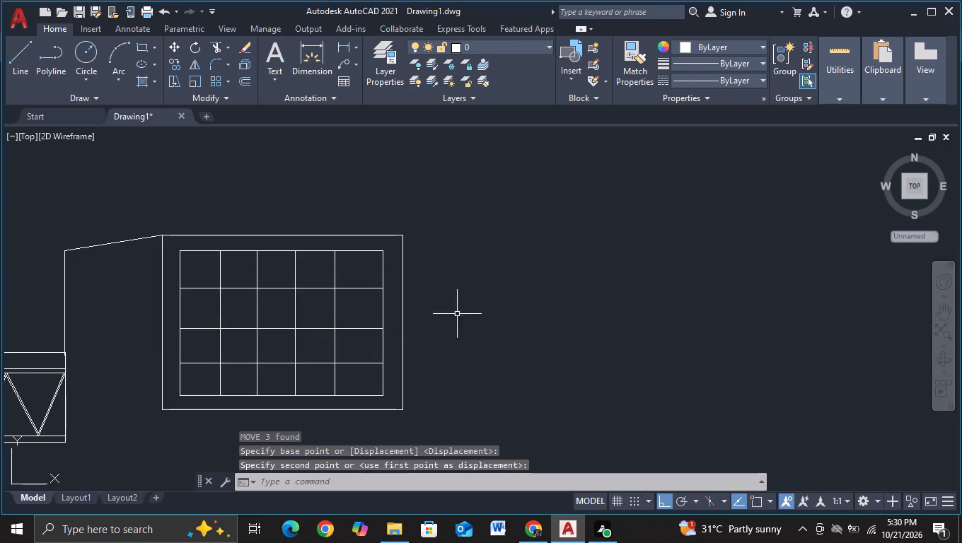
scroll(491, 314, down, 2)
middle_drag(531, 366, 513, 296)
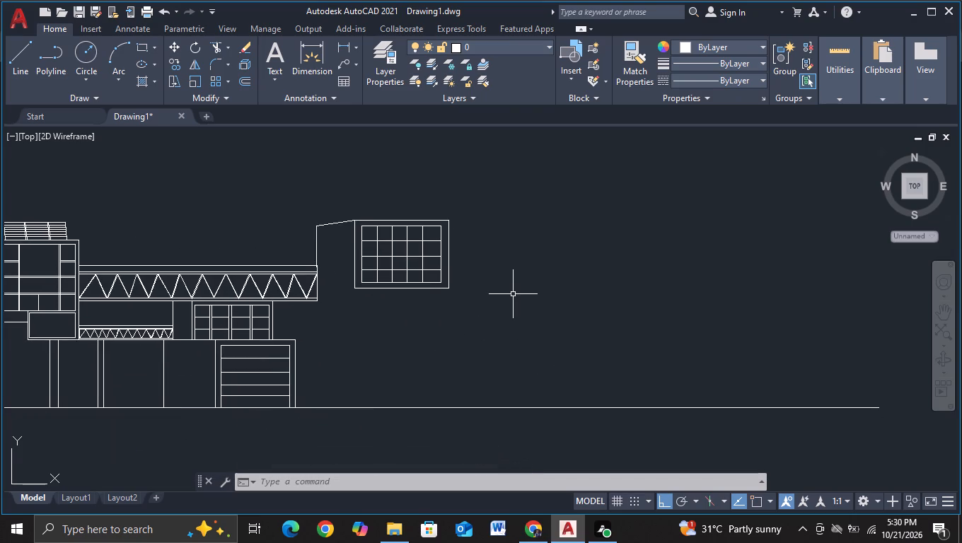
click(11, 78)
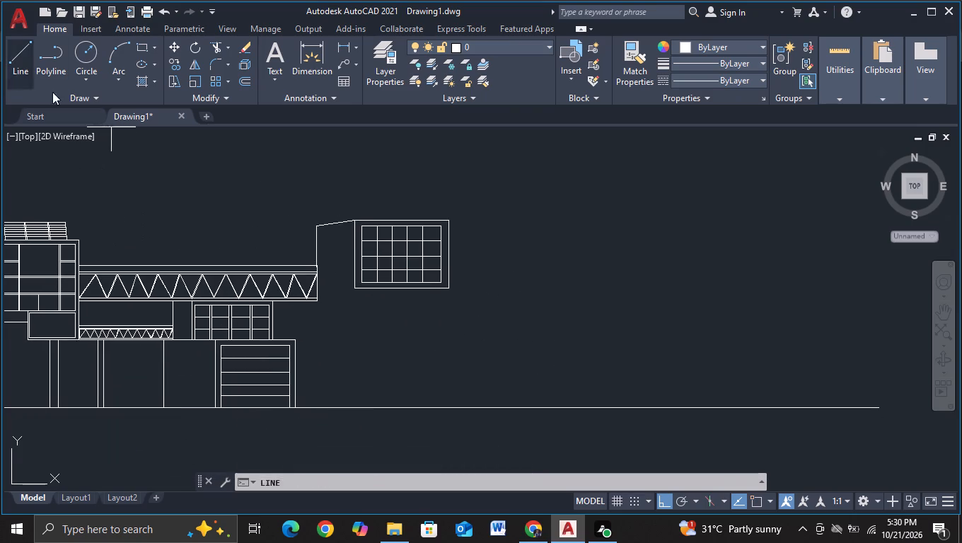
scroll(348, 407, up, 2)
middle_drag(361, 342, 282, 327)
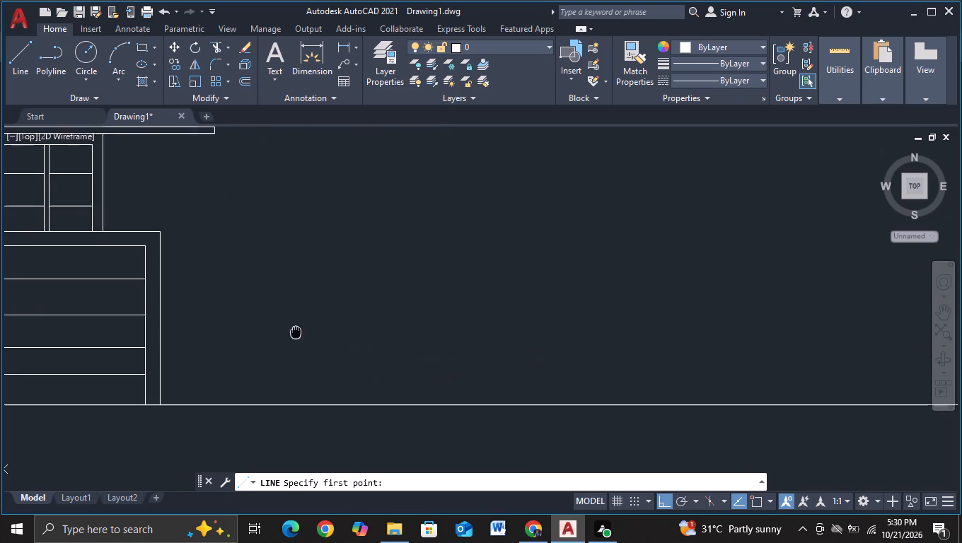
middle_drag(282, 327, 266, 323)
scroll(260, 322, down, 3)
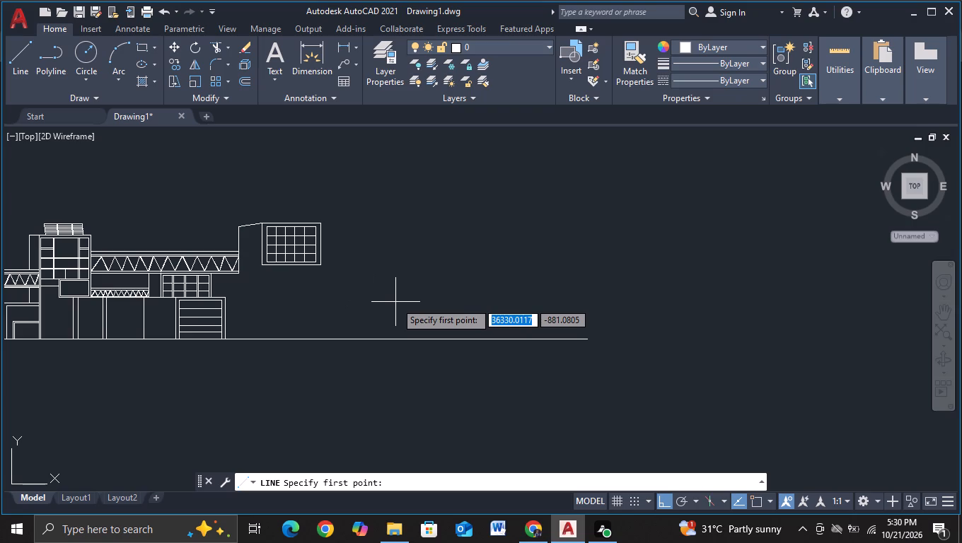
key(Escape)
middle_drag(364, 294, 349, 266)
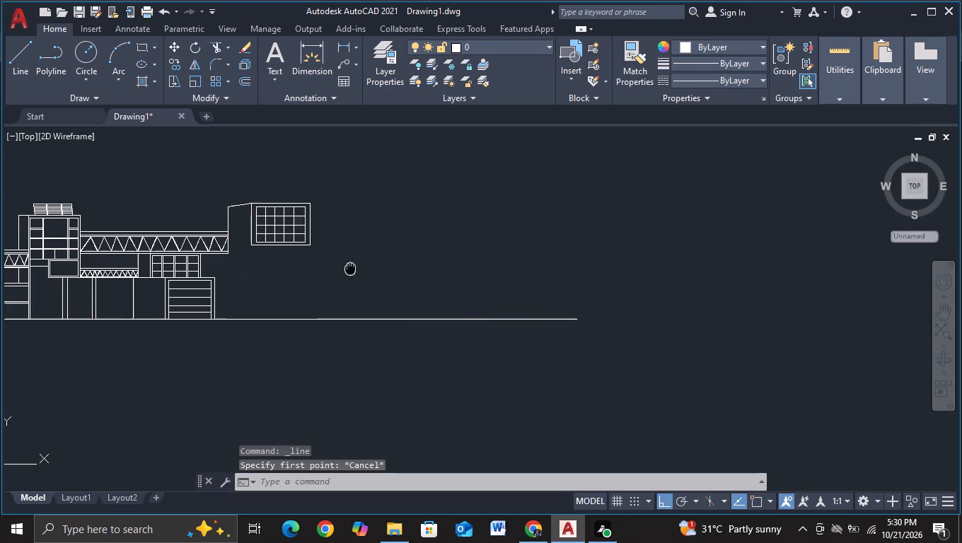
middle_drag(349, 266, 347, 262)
Draw an outline from the gridded frame's right edge, about 1065 units down and 2190 back left, closing at its lower-left corner with object snap on.
click(13, 65)
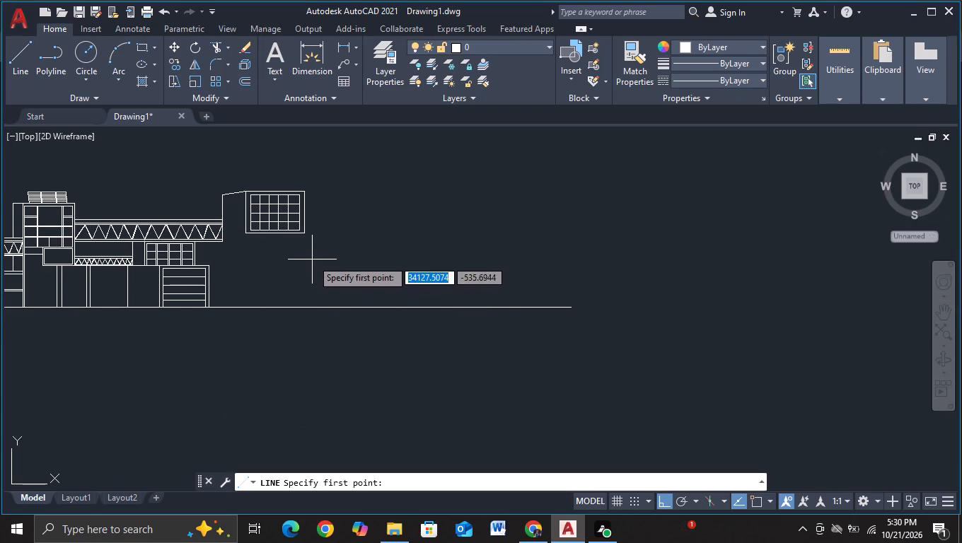
scroll(312, 259, up, 1)
middle_drag(312, 259, 281, 344)
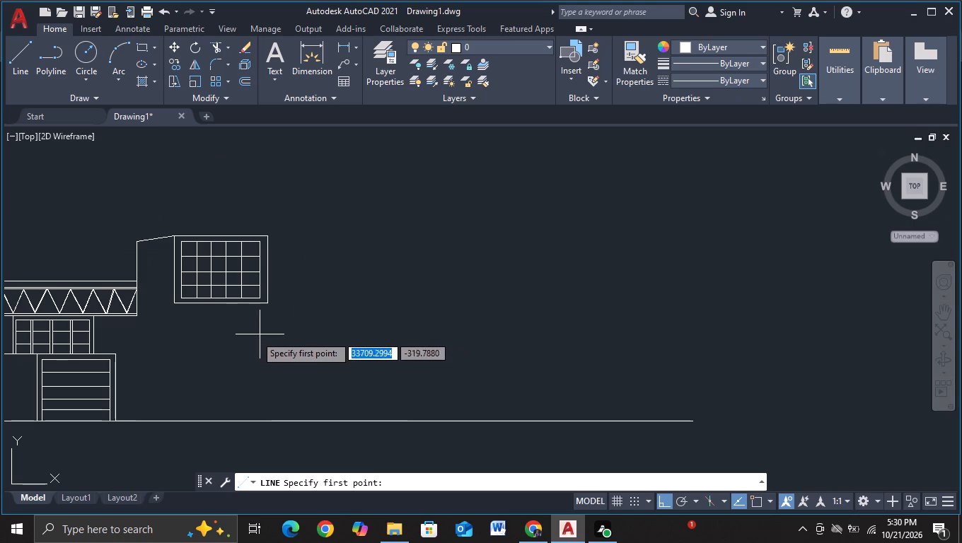
scroll(274, 285, up, 2)
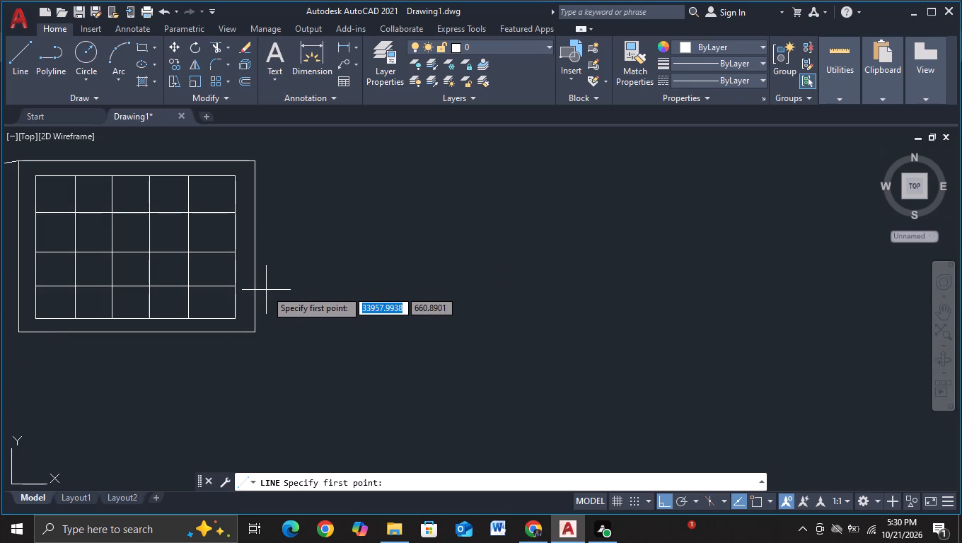
click(255, 252)
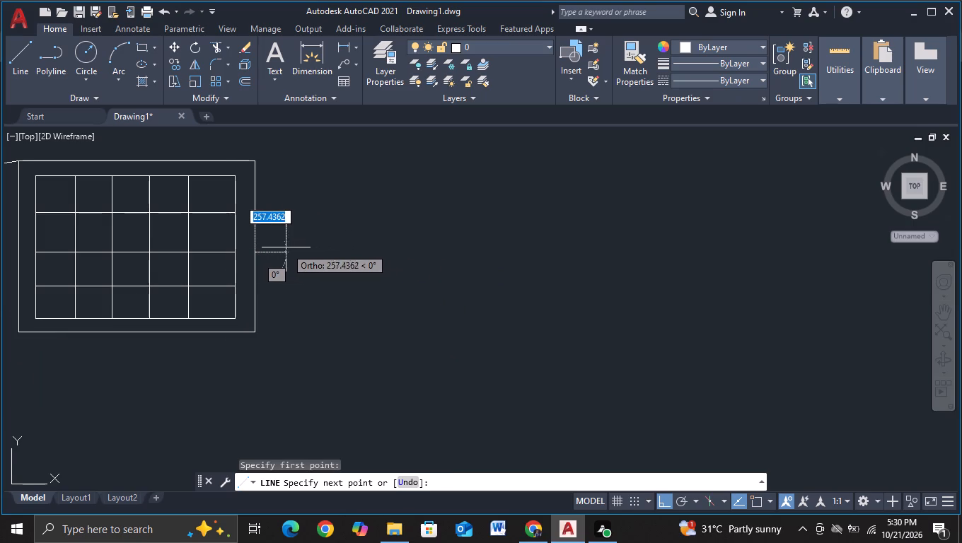
click(289, 250)
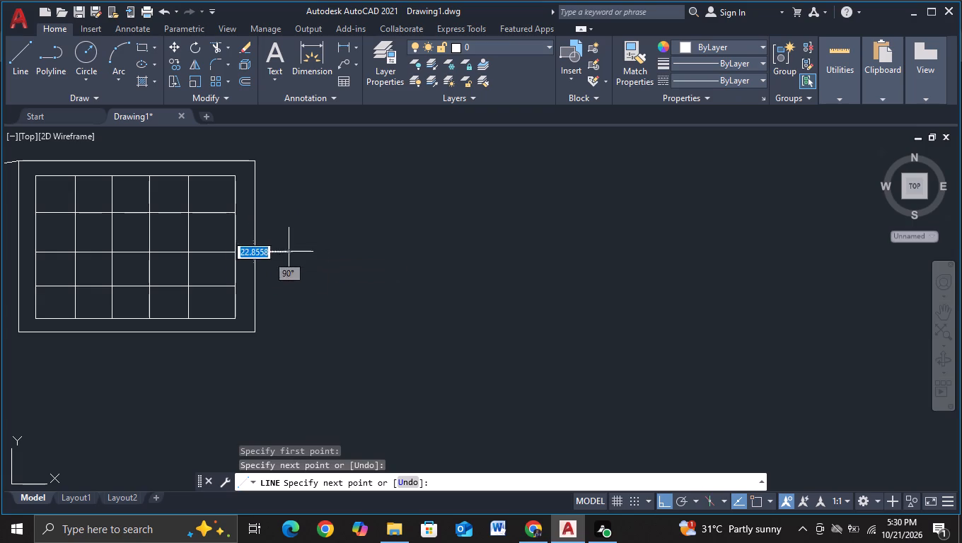
scroll(293, 352, down, 2)
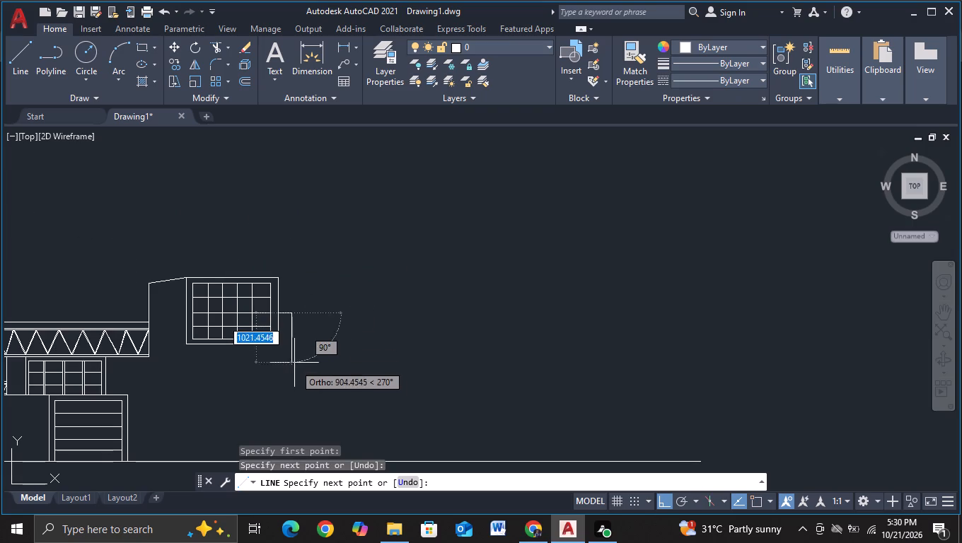
click(296, 365)
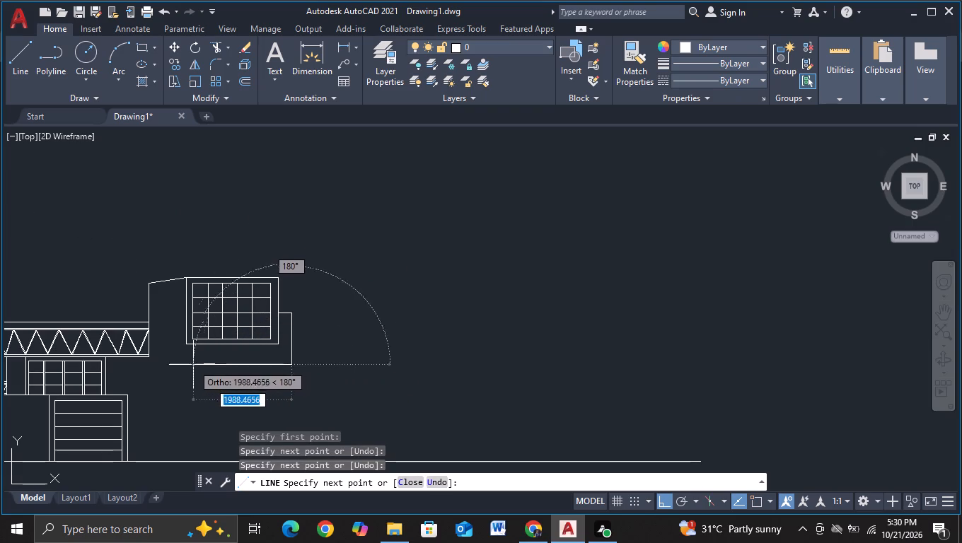
key(F3)
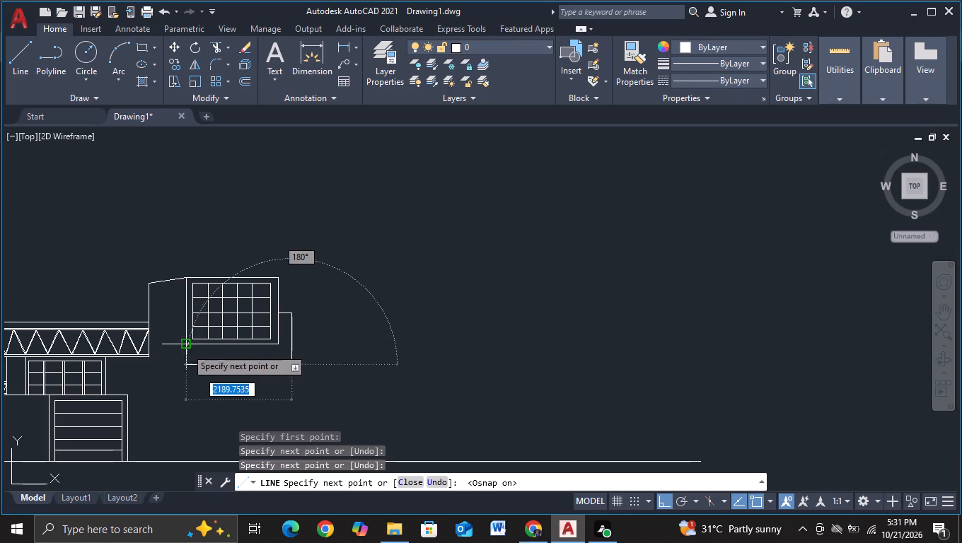
click(182, 346)
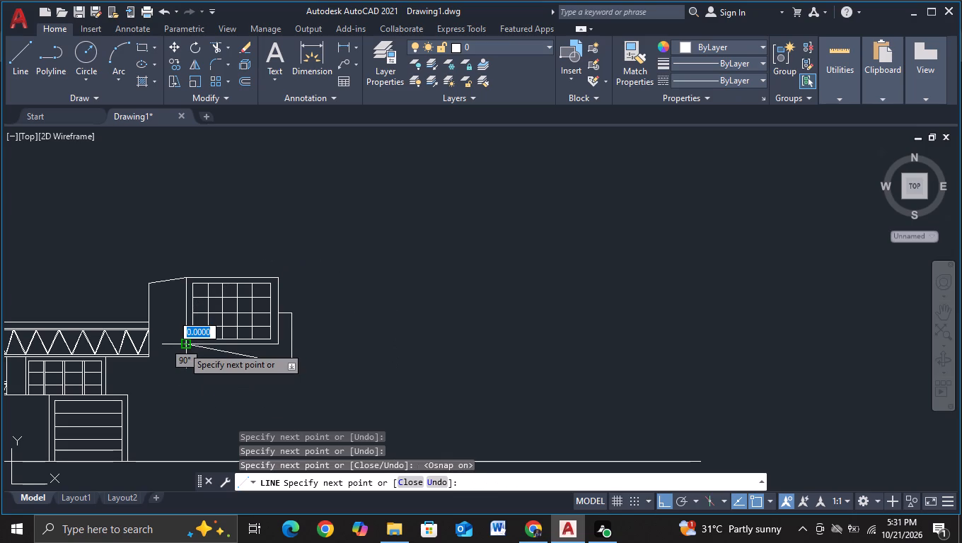
key(ctrl+z)
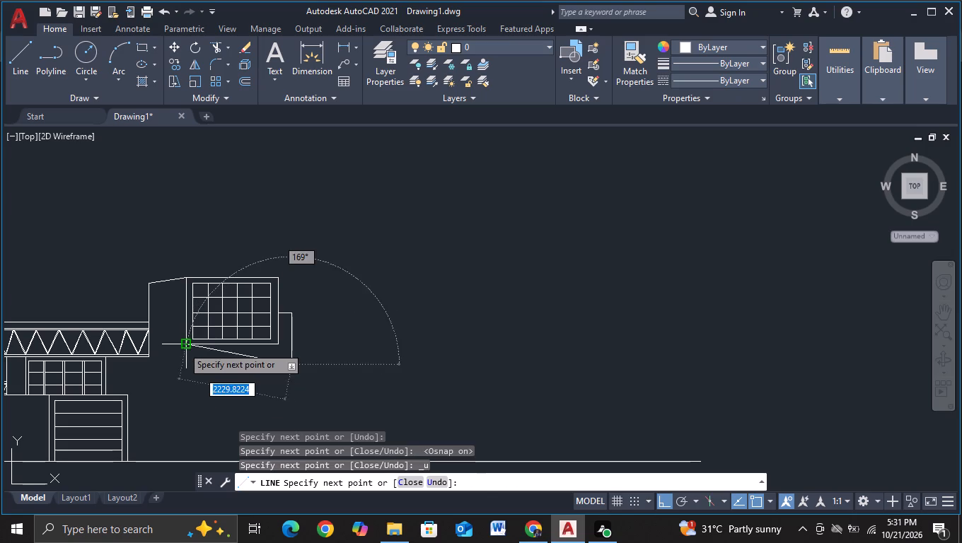
scroll(182, 357, up, 1)
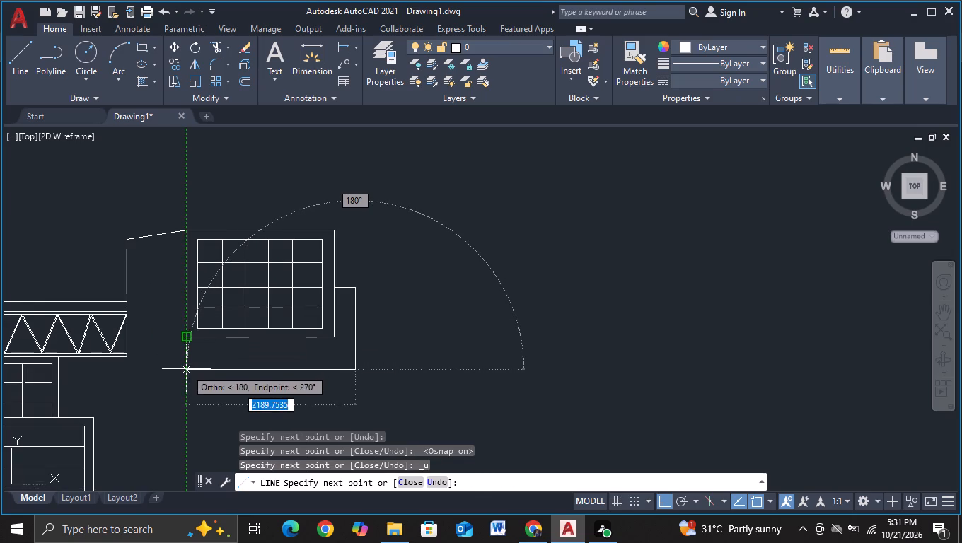
click(186, 369)
click(186, 337)
key(Escape)
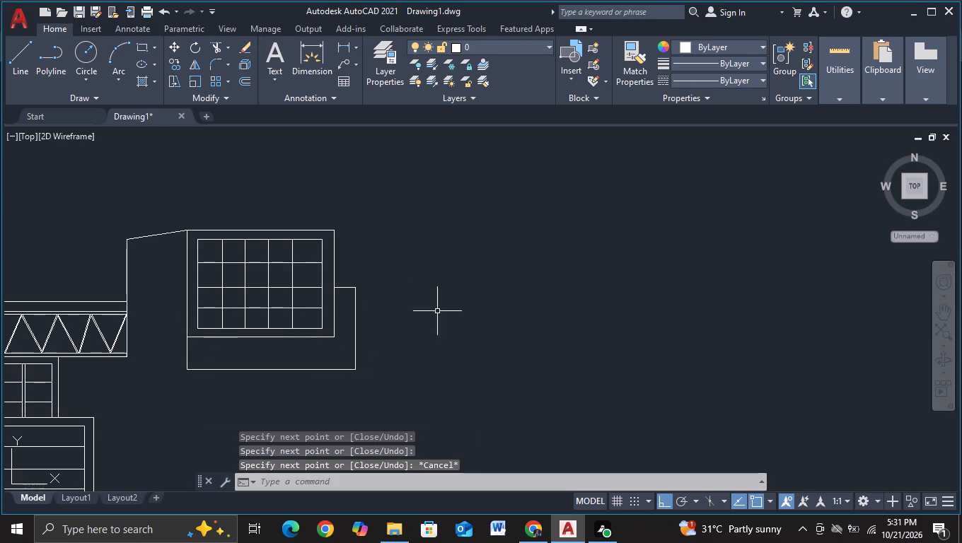
Draw a horizontal line rightward from the new outline's upper-right corner, then about 1065 units down, level with the outline's bottom edge.
scroll(485, 327, down, 1)
middle_drag(486, 328, 318, 315)
click(29, 77)
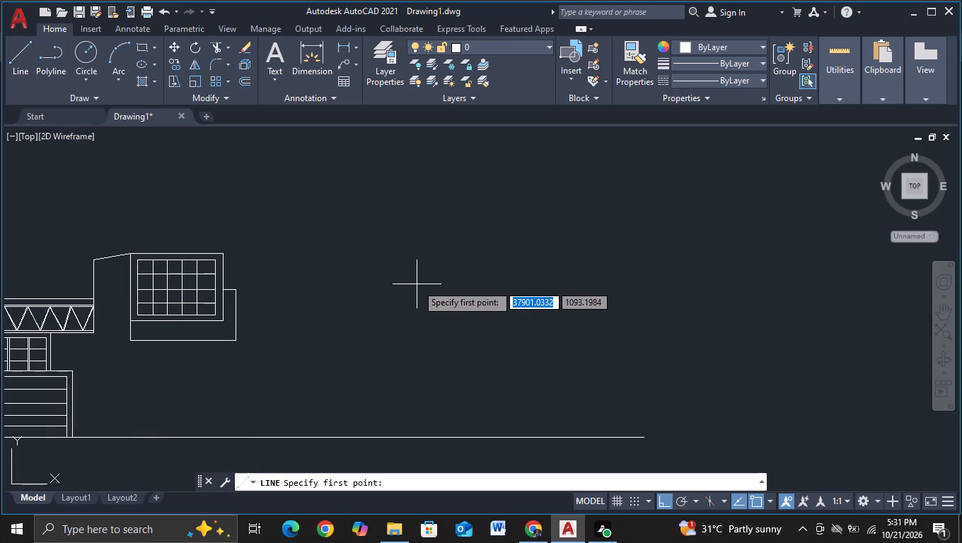
click(240, 291)
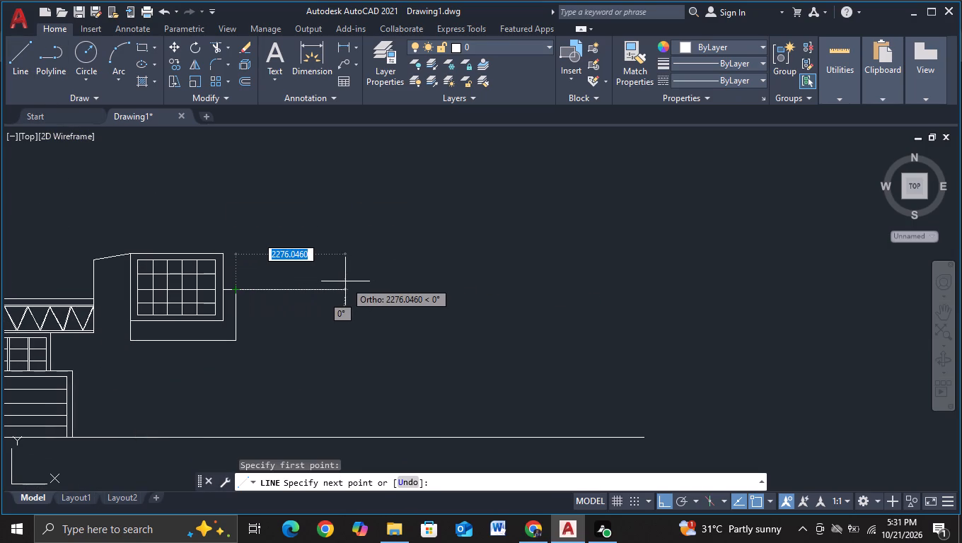
click(328, 281)
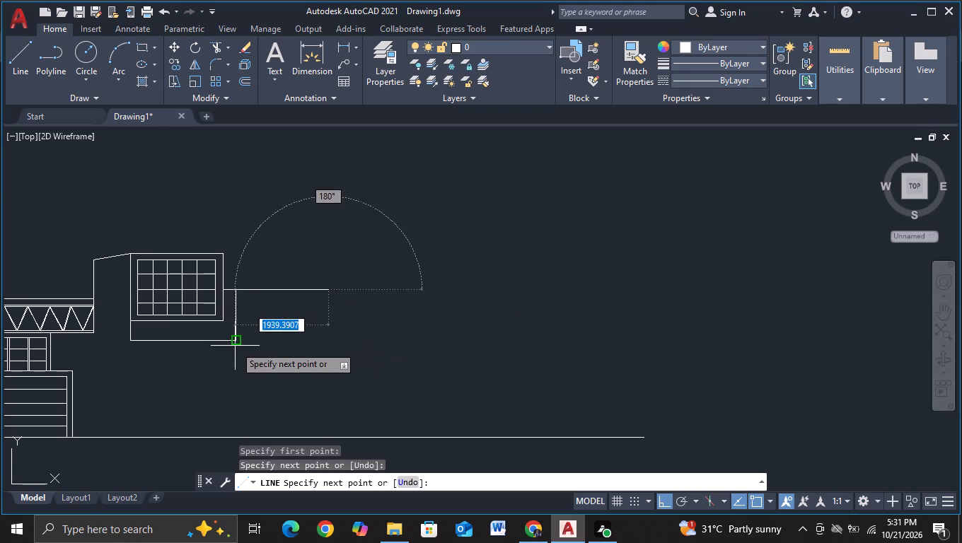
click(329, 341)
key(Escape)
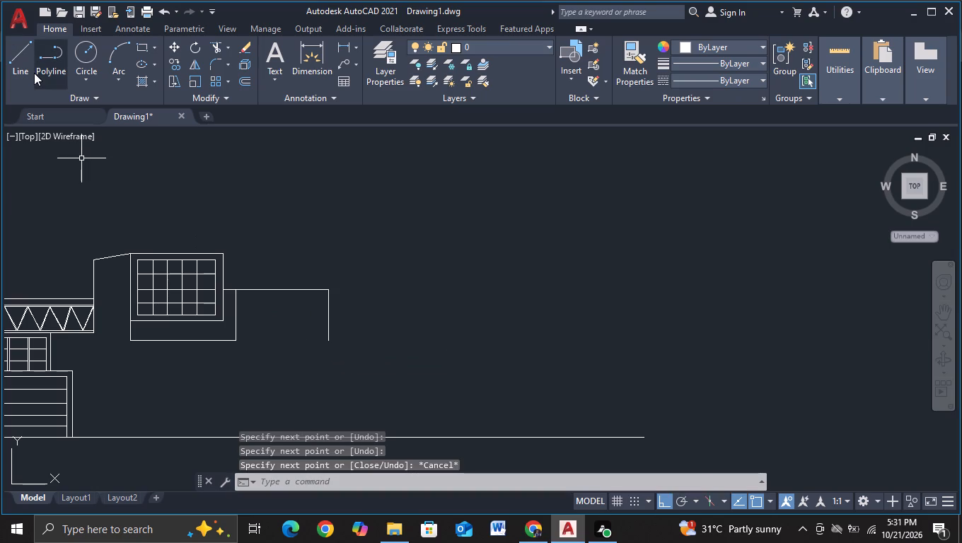
Draw an inner rectangle about 1763 units wide inside the new side block, leaving a narrow margin from its edges.
click(26, 73)
scroll(332, 290, up, 2)
middle_drag(225, 339, 243, 307)
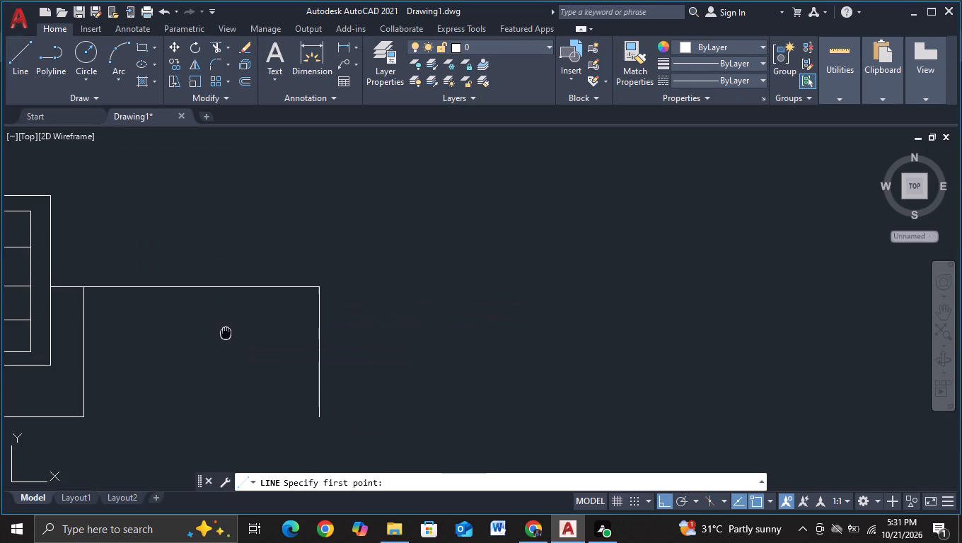
middle_drag(243, 307, 248, 303)
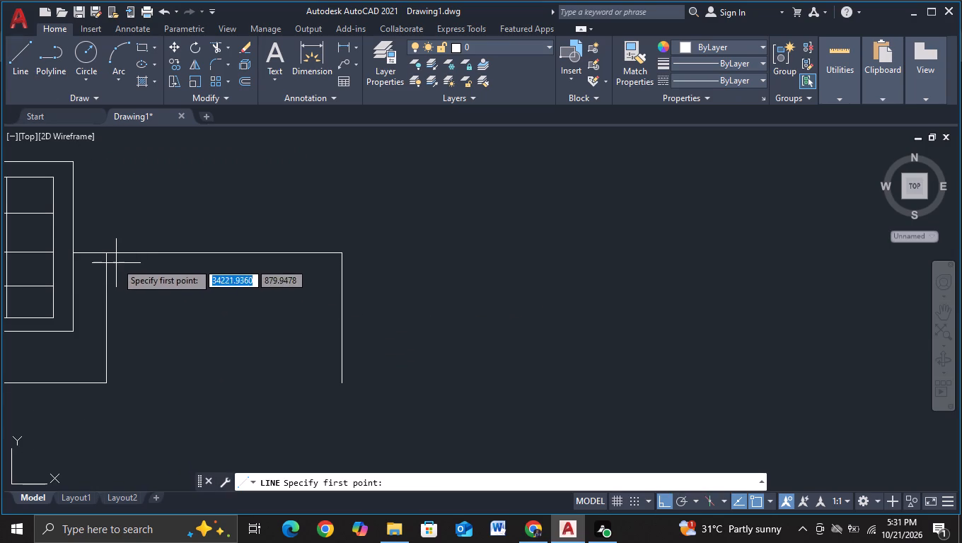
click(116, 265)
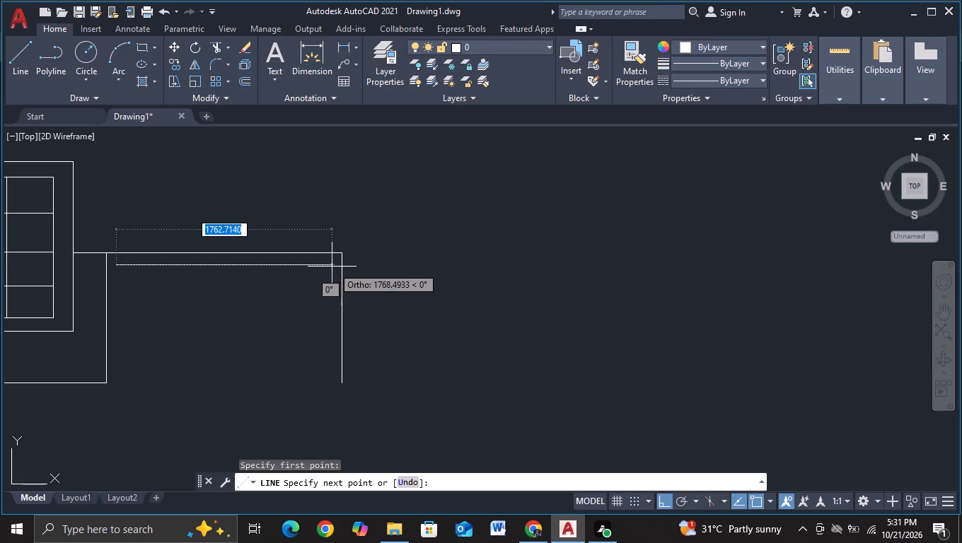
click(332, 267)
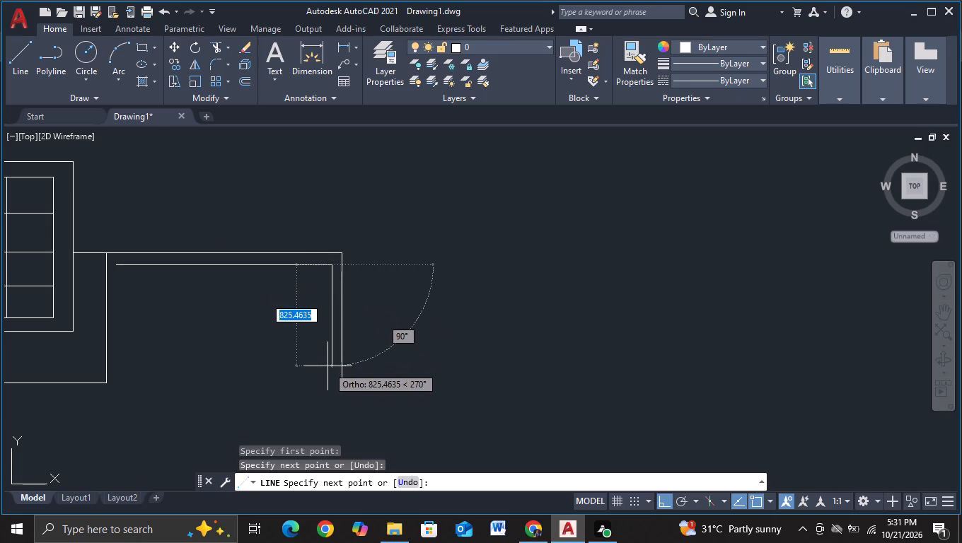
click(327, 368)
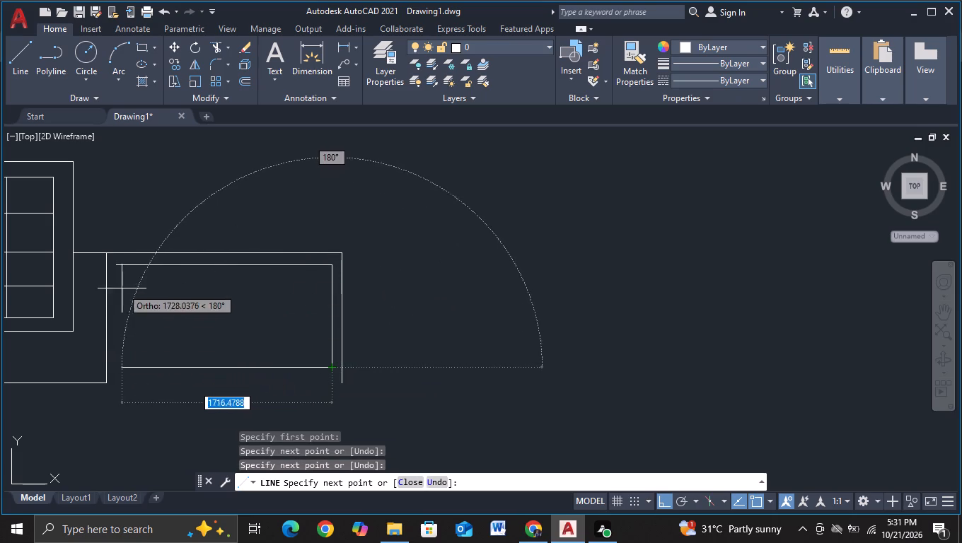
click(117, 368)
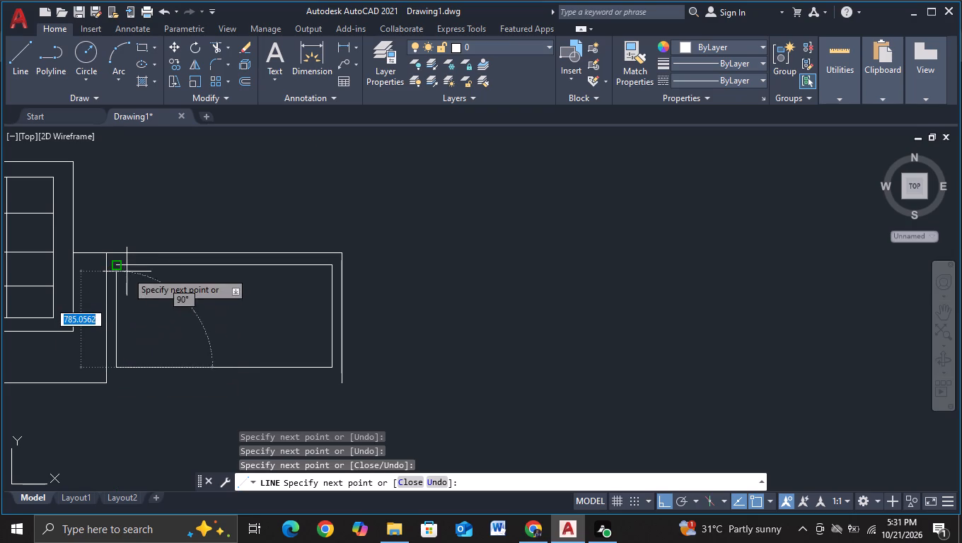
click(125, 270)
key(Escape)
Draw a line from the side block's lower-right end about 1400 units rightward and down past the ground line.
scroll(246, 333, down, 2)
middle_drag(256, 395, 260, 387)
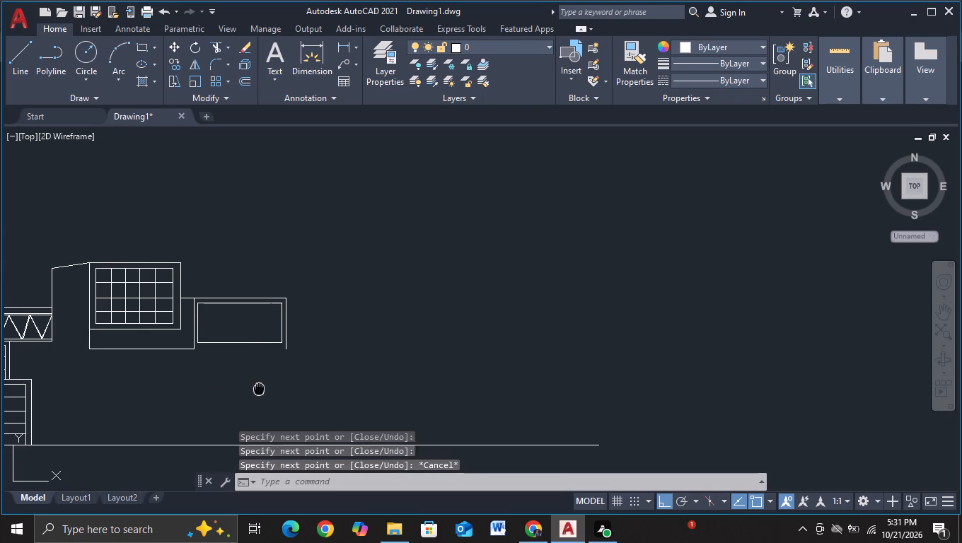
middle_drag(260, 387, 261, 357)
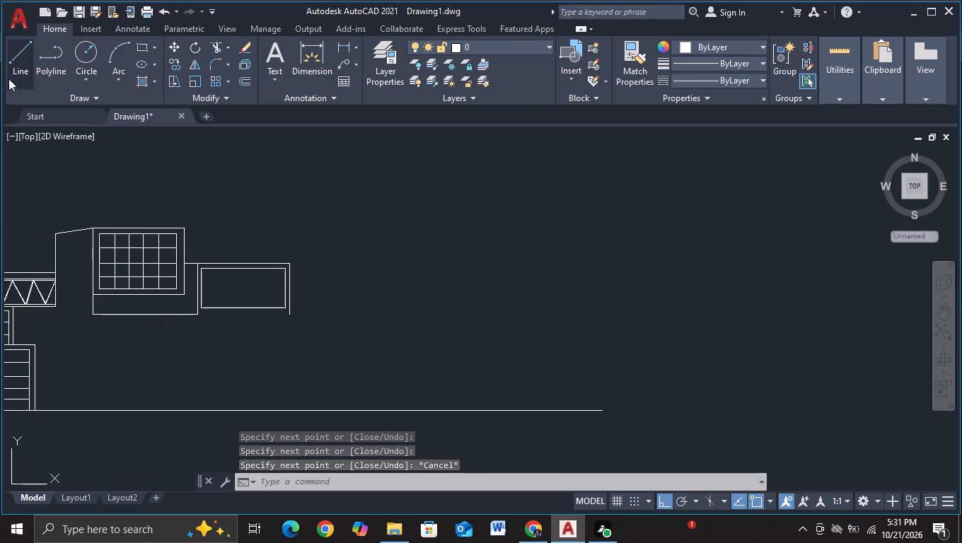
click(23, 73)
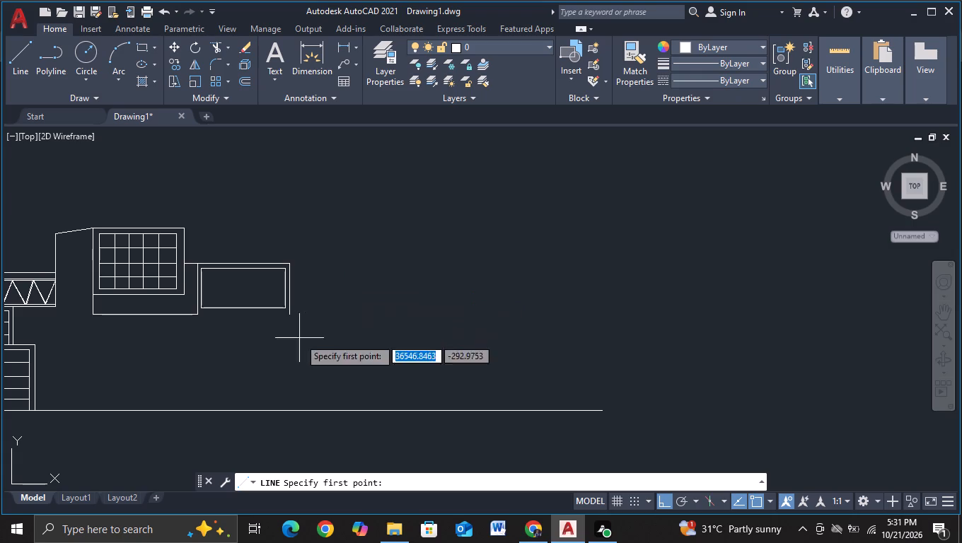
click(290, 315)
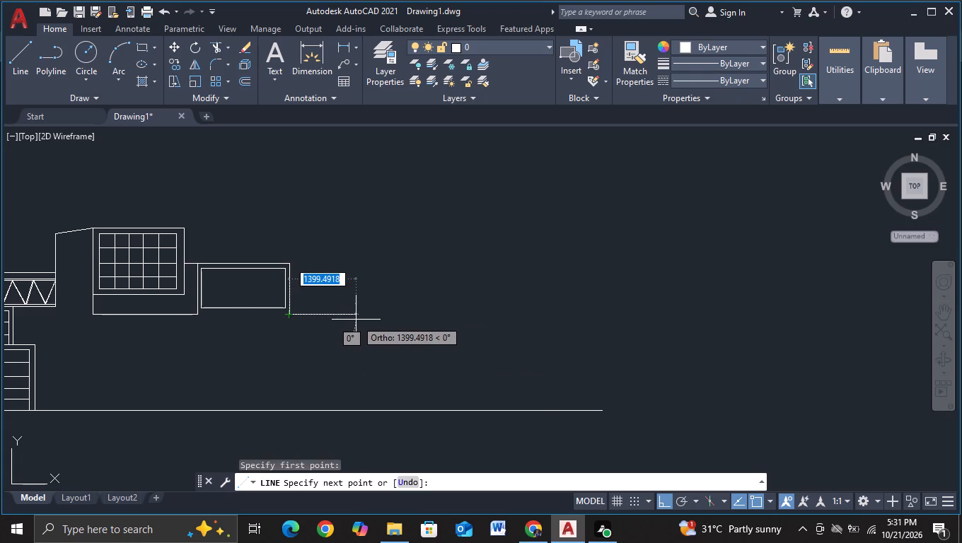
click(356, 320)
middle_drag(328, 409, 360, 325)
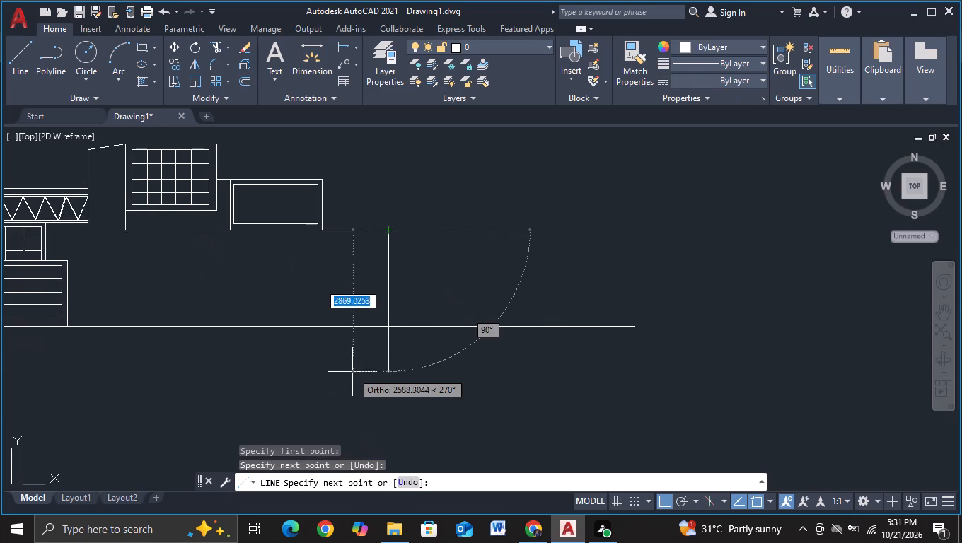
click(352, 372)
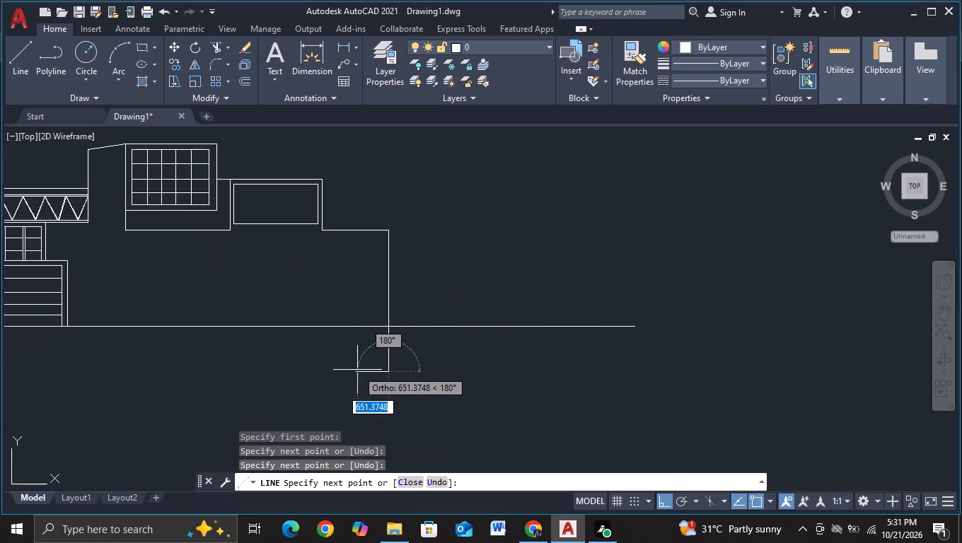
Continue the line about 150 units inward, up to just below the top edge, about 2200 units left, and down past the ground line.
scroll(357, 370, up, 2)
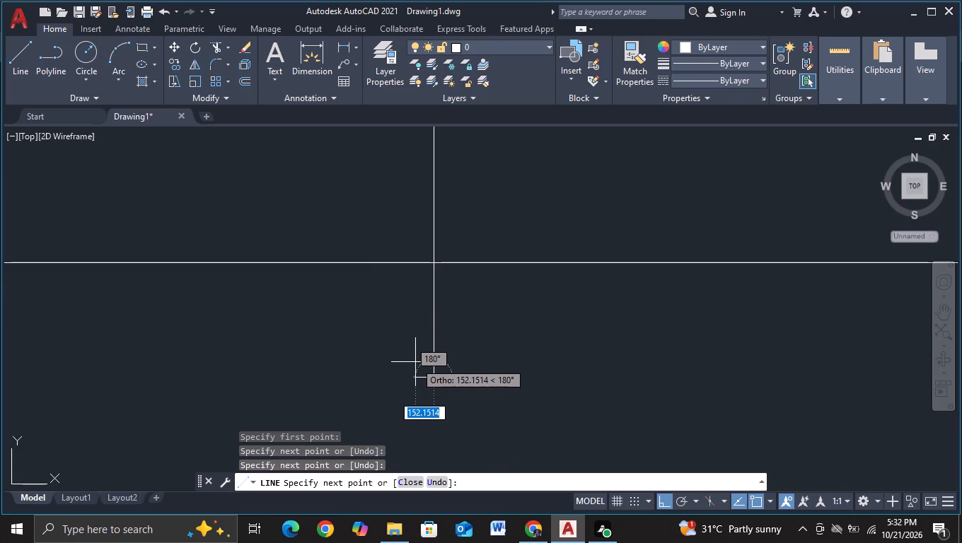
click(415, 362)
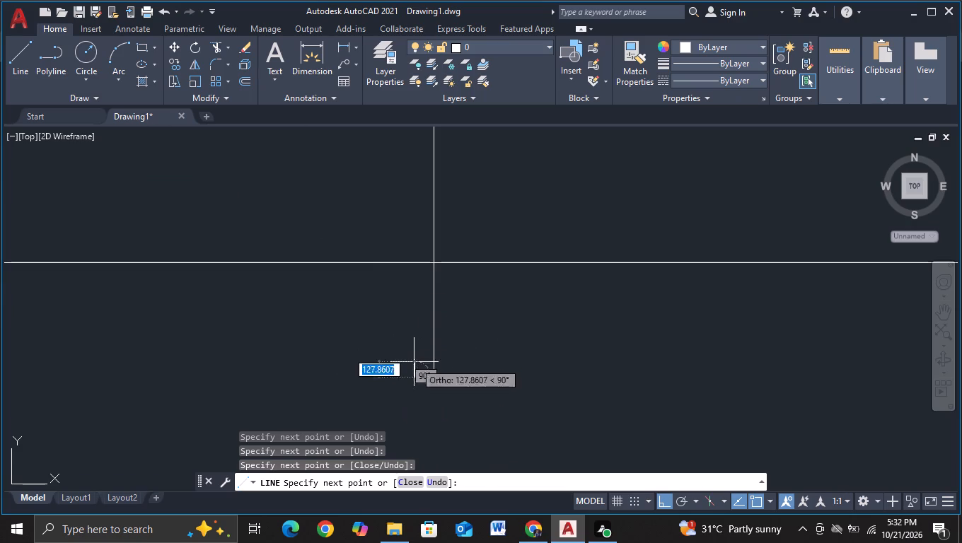
middle_drag(405, 258, 386, 489)
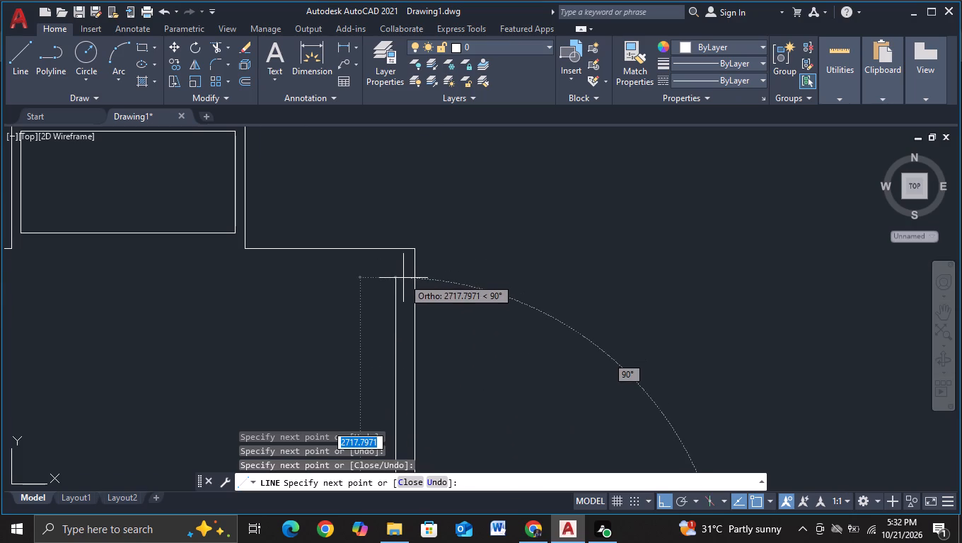
click(403, 272)
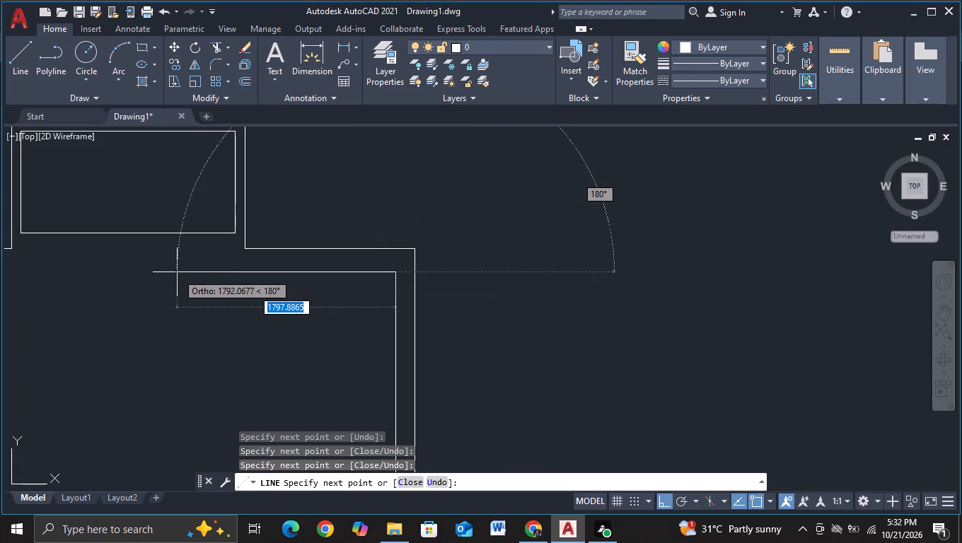
click(128, 272)
scroll(128, 272, down, 3)
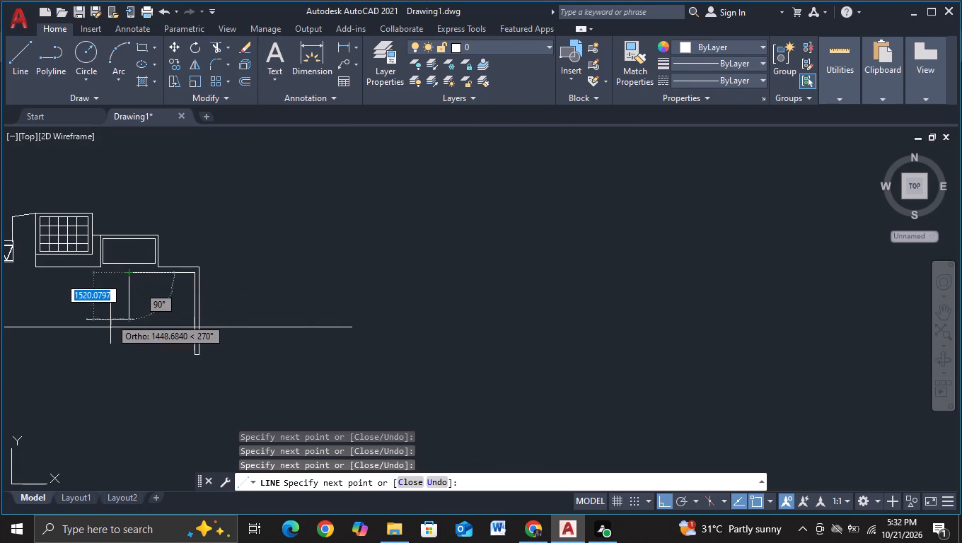
click(115, 358)
key(Escape)
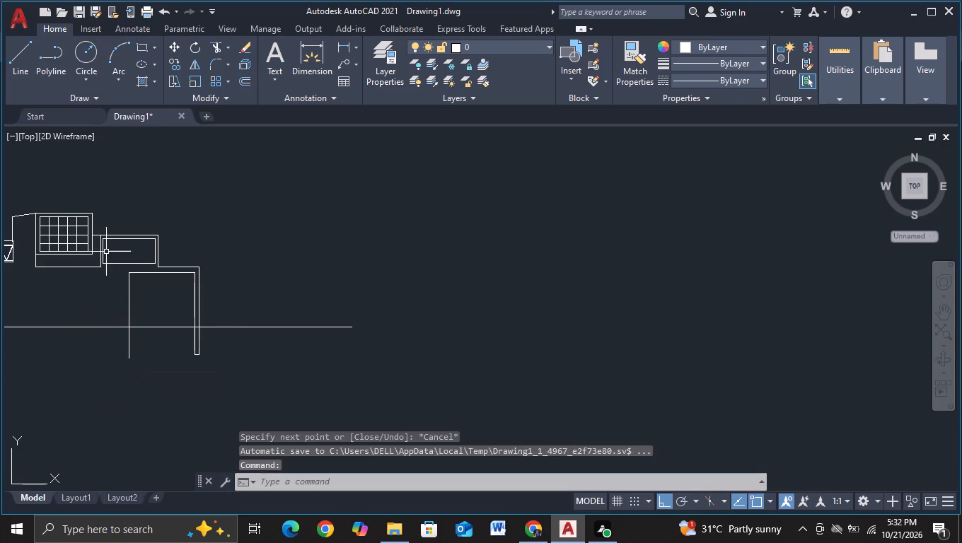
Trim the ends of the new side block's vertical lines that extend below the ground line.
click(219, 45)
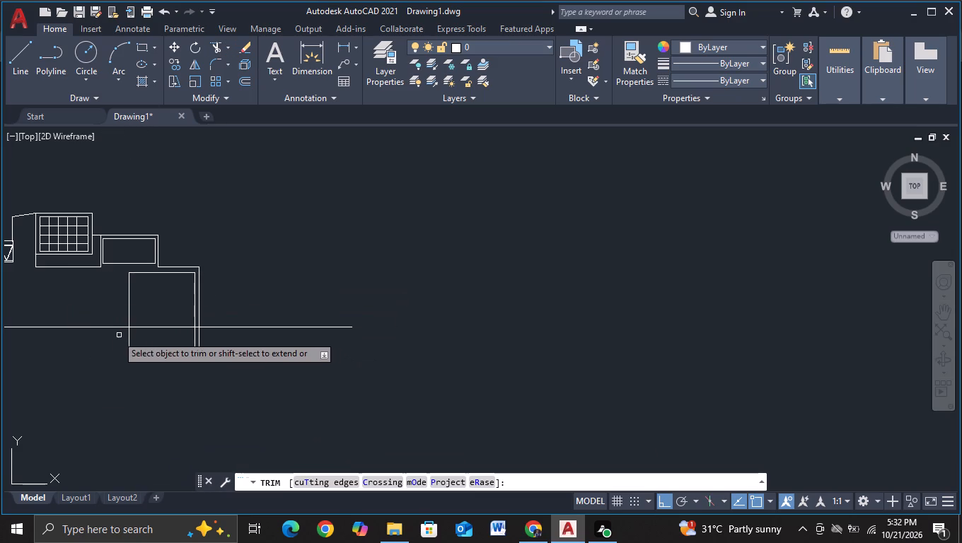
drag(106, 335, 234, 349)
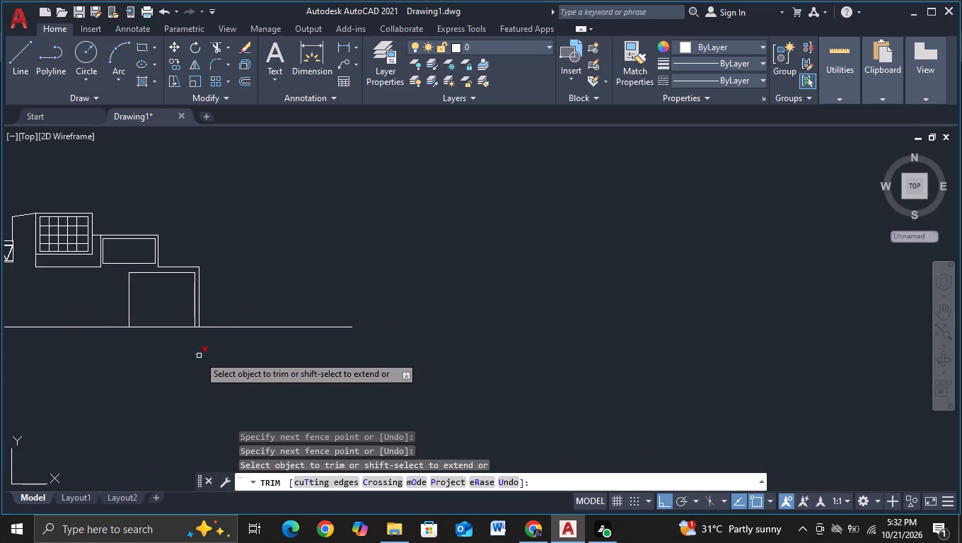
click(199, 356)
middle_drag(141, 335, 311, 315)
key(Escape)
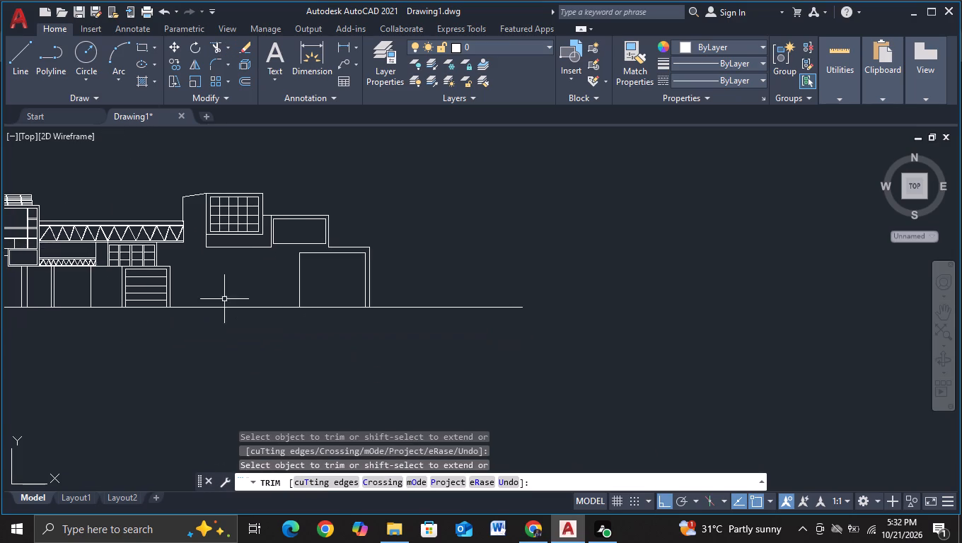
Draw a line from the upper side block's lower-right corner about 1200 units left, and down past the ground line.
click(21, 72)
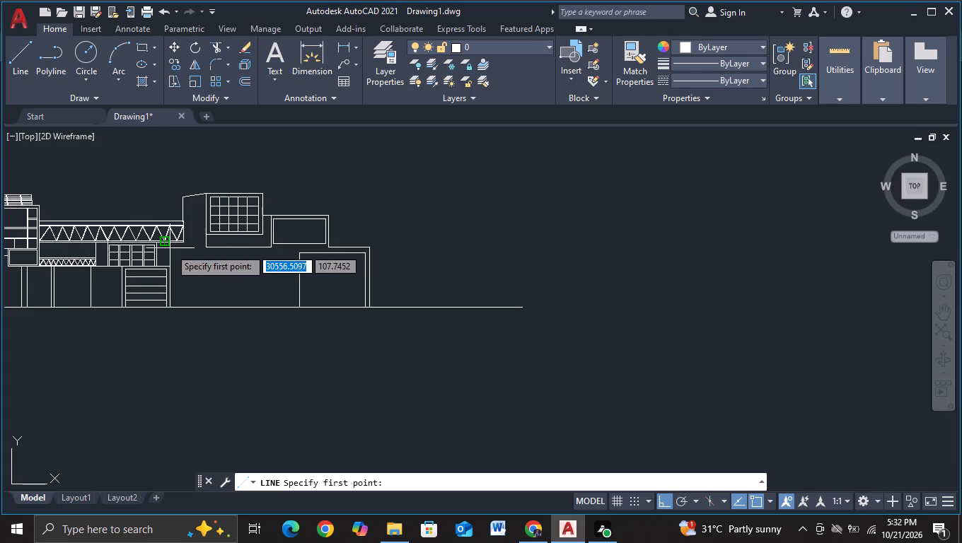
click(329, 249)
scroll(257, 264, up, 2)
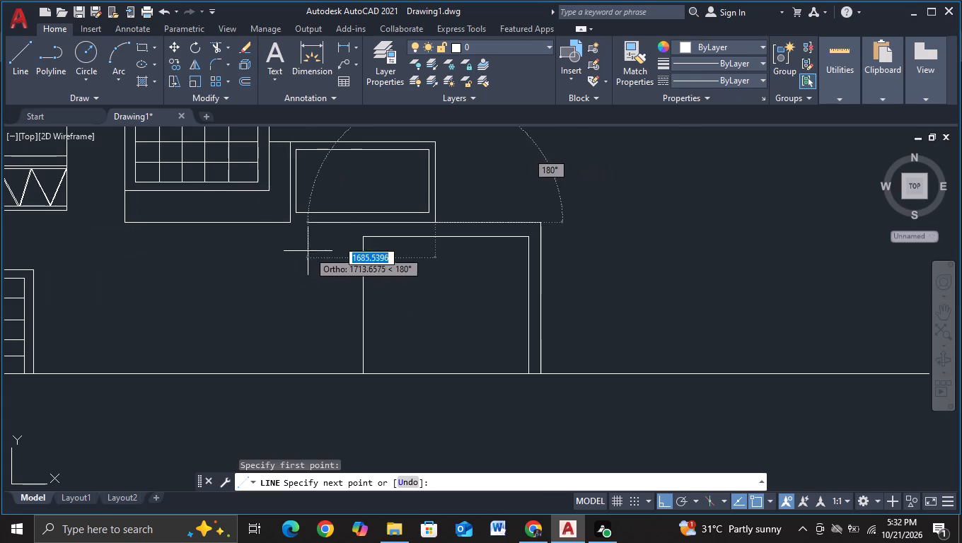
scroll(344, 248, up, 1)
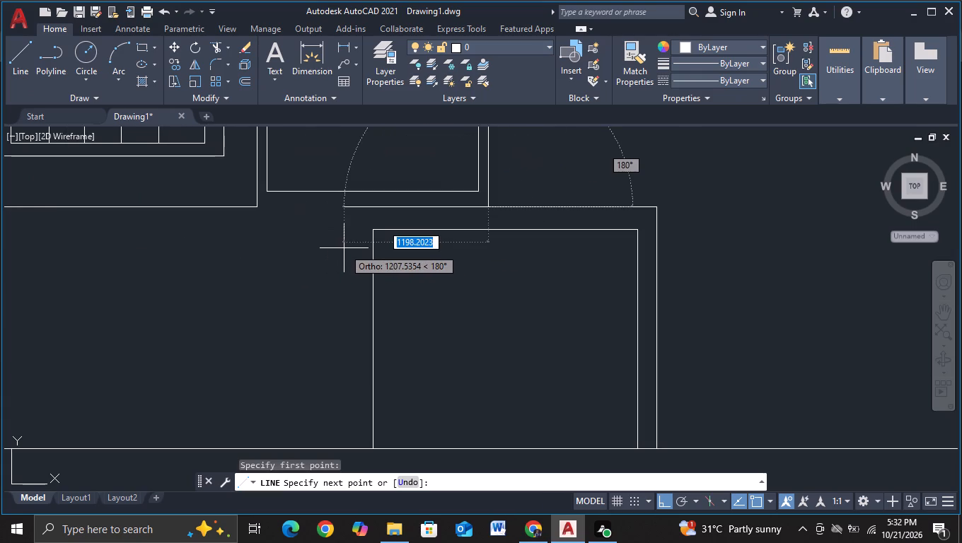
click(343, 263)
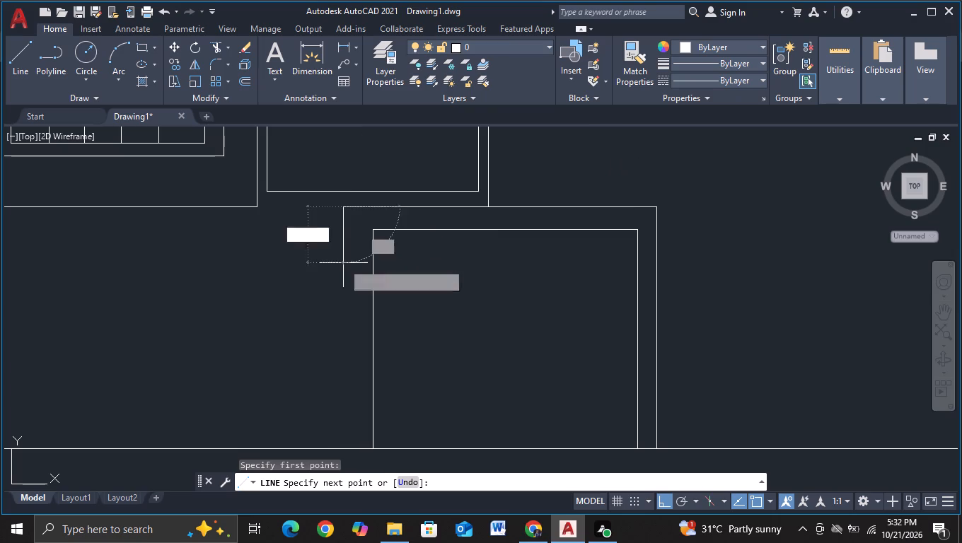
scroll(337, 369, down, 2)
middle_drag(333, 413, 318, 333)
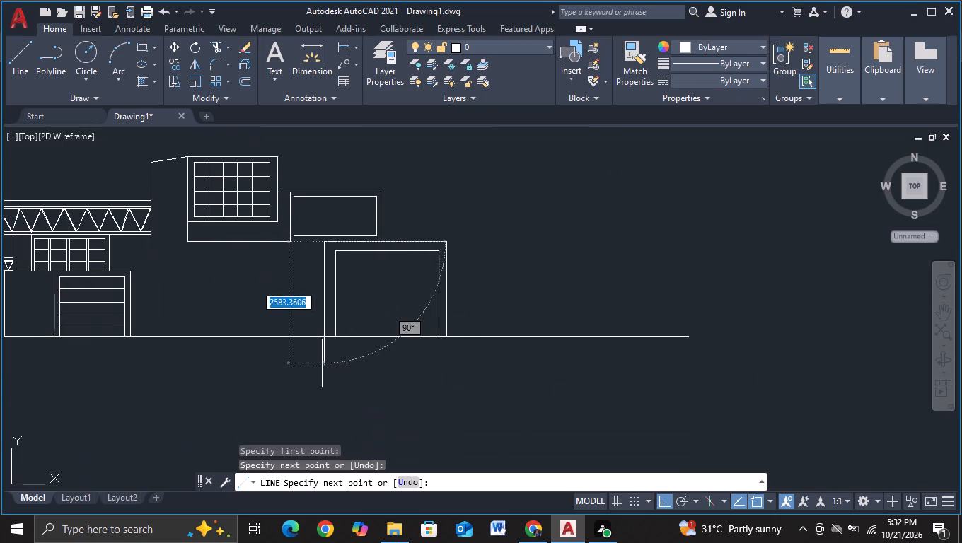
click(321, 364)
key(Escape)
Trim the part of the lower block's new left edge that extends below the ground line.
click(215, 45)
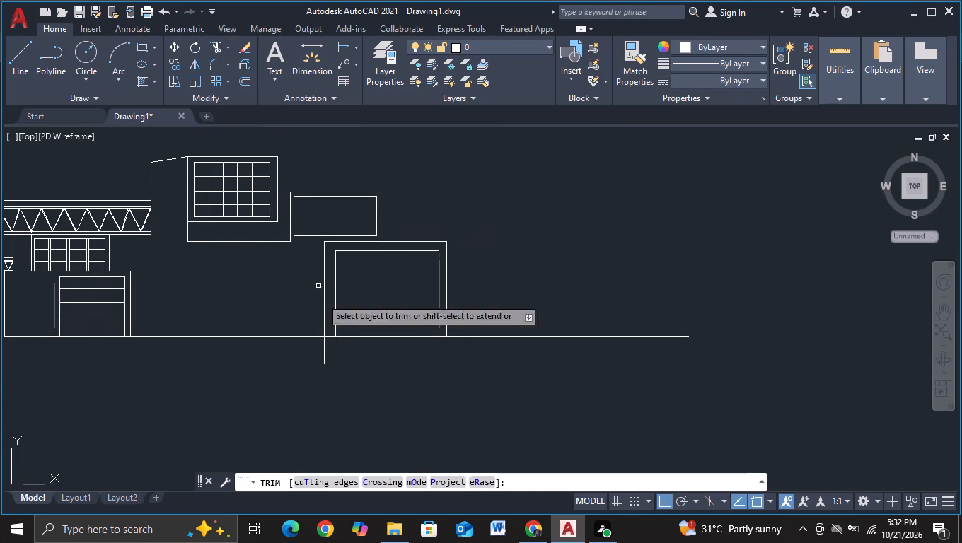
drag(294, 350, 364, 361)
key(Escape)
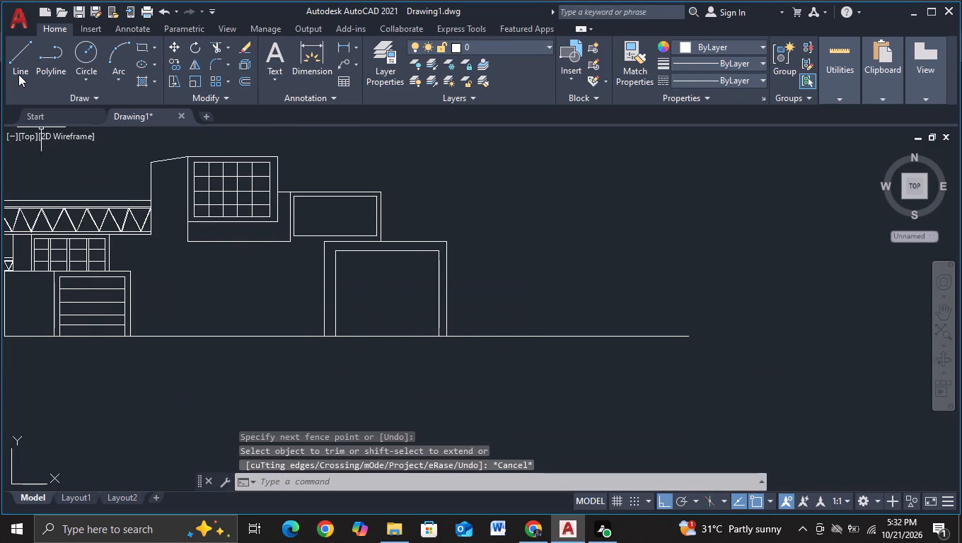
With Ortho off, draw a line from the lower block's upper-left corner sloping about 765 units down-left, and about 3005 units straight down.
click(18, 74)
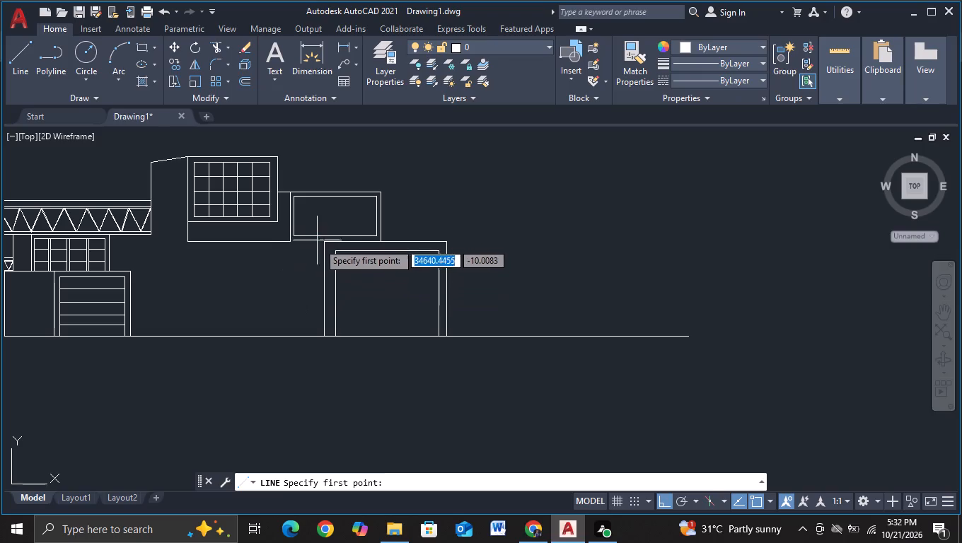
click(320, 244)
key(F8)
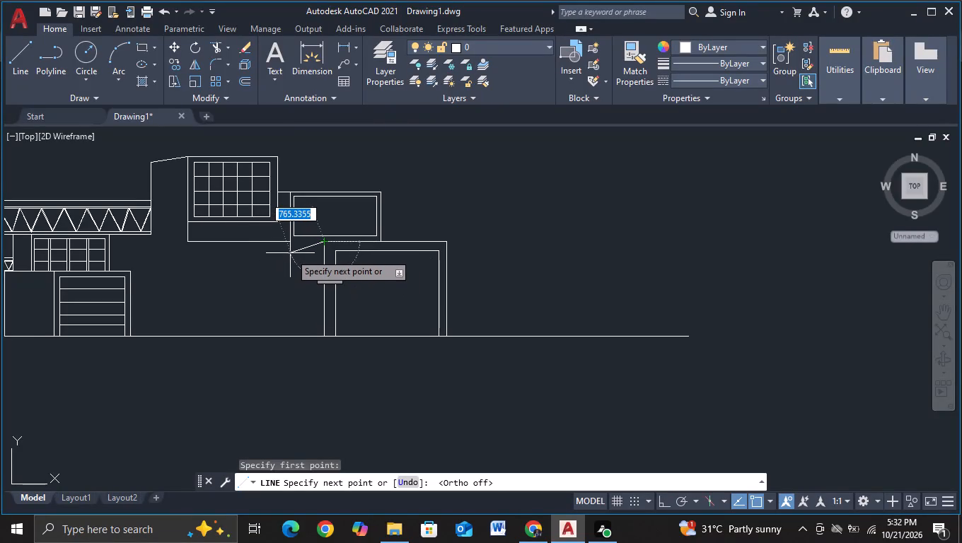
click(290, 253)
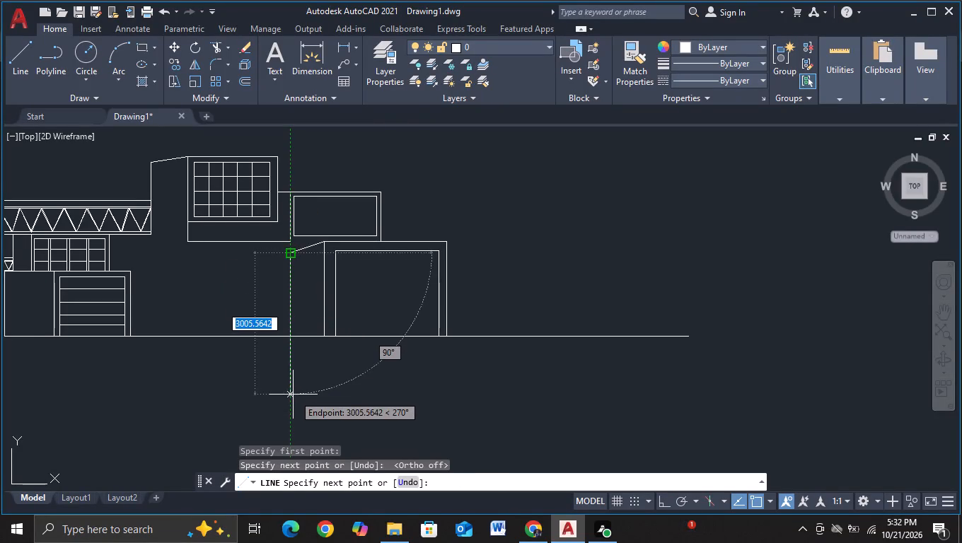
click(293, 395)
key(Escape)
Trim the part of the sloped side face's vertical edge that extends below the ground line.
click(214, 52)
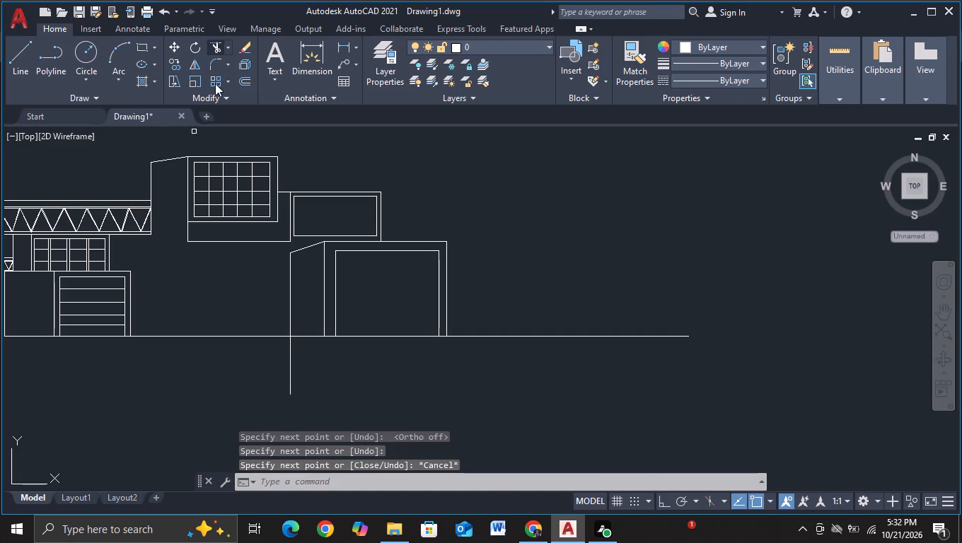
drag(224, 368, 289, 379)
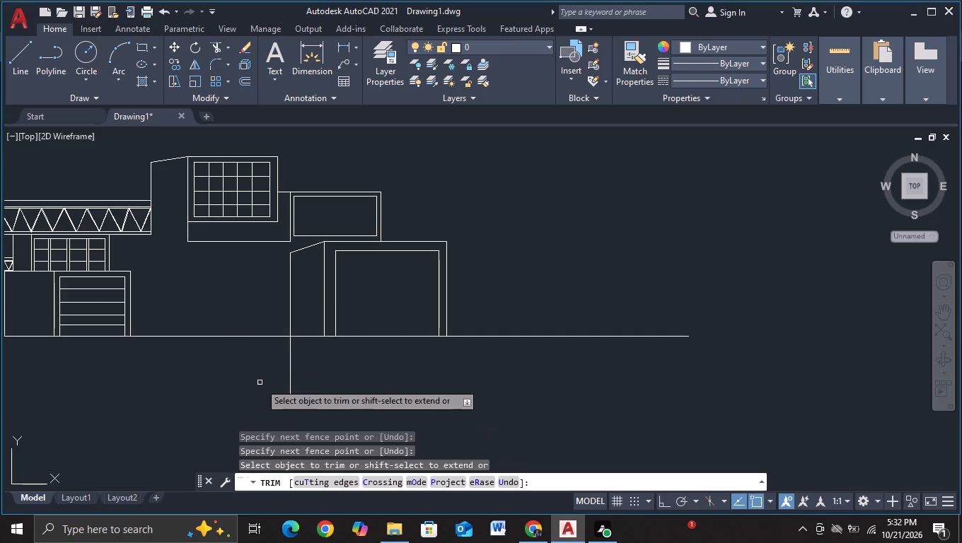
drag(260, 383, 349, 390)
middle_drag(280, 380, 357, 361)
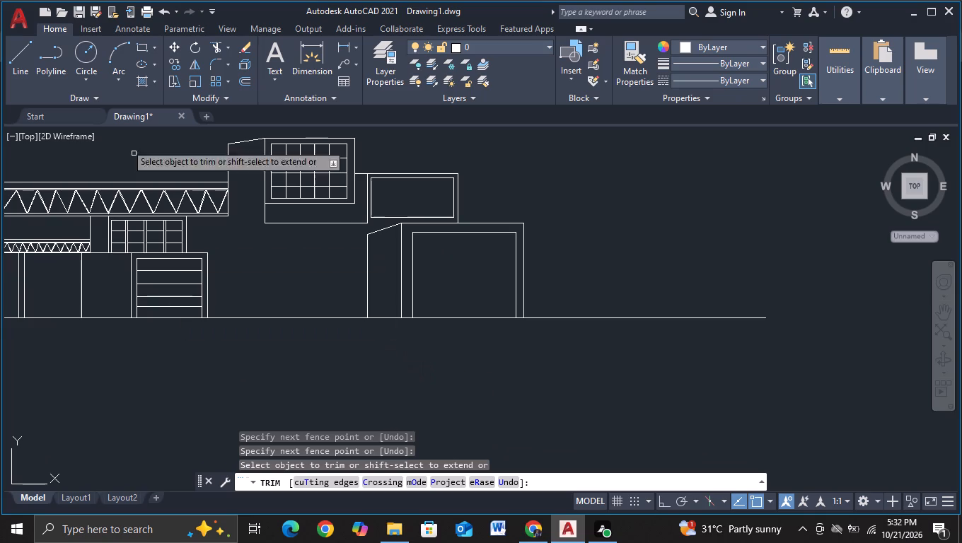
click(19, 59)
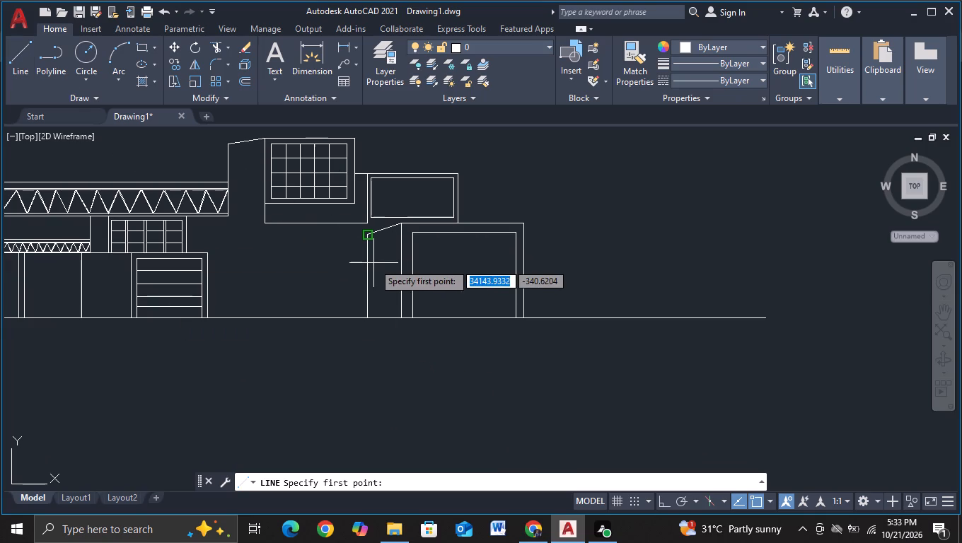
key(Escape)
Copy the small lower truss bridge to below the gridded frame block, overlapping the sloped side face's vertical edge.
middle_drag(236, 279, 547, 291)
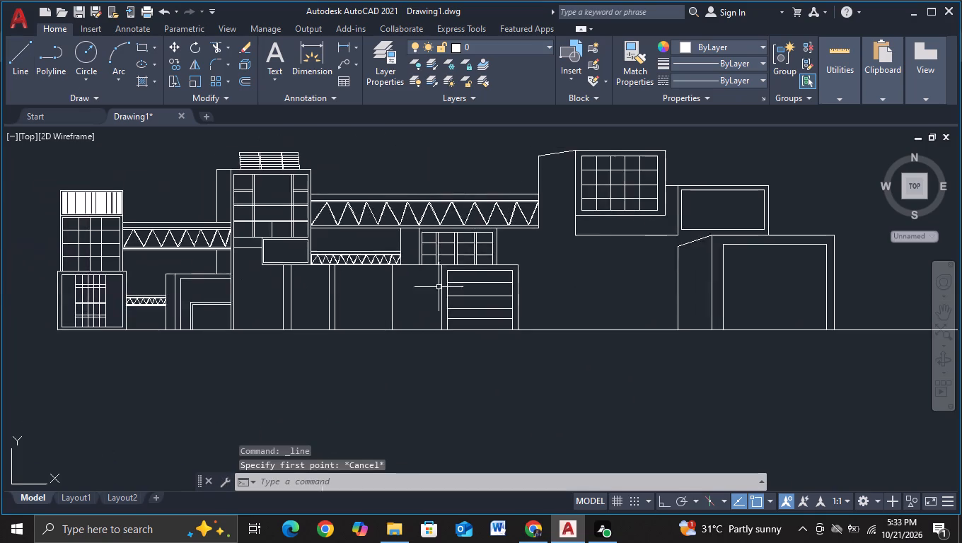
scroll(344, 262, up, 2)
scroll(255, 244, up, 2)
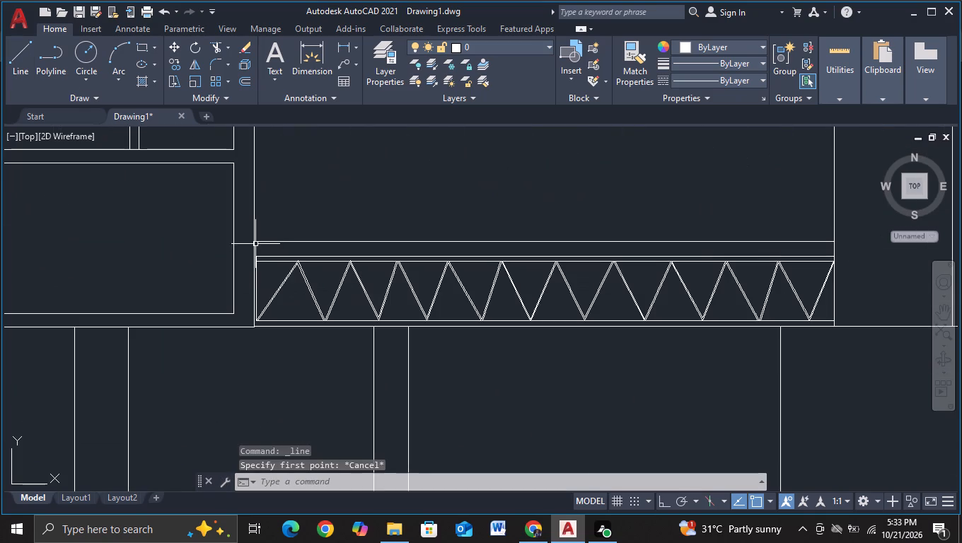
click(247, 234)
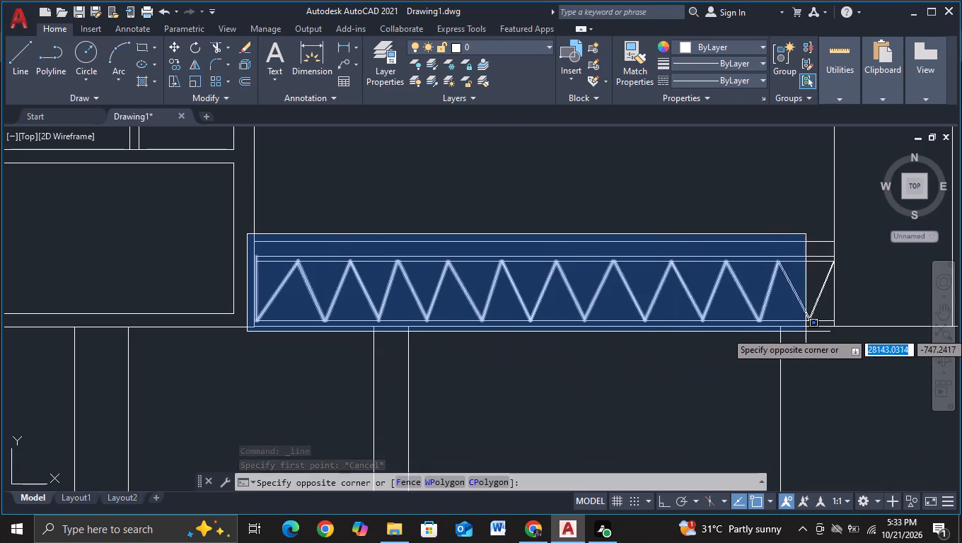
click(845, 335)
key(c)
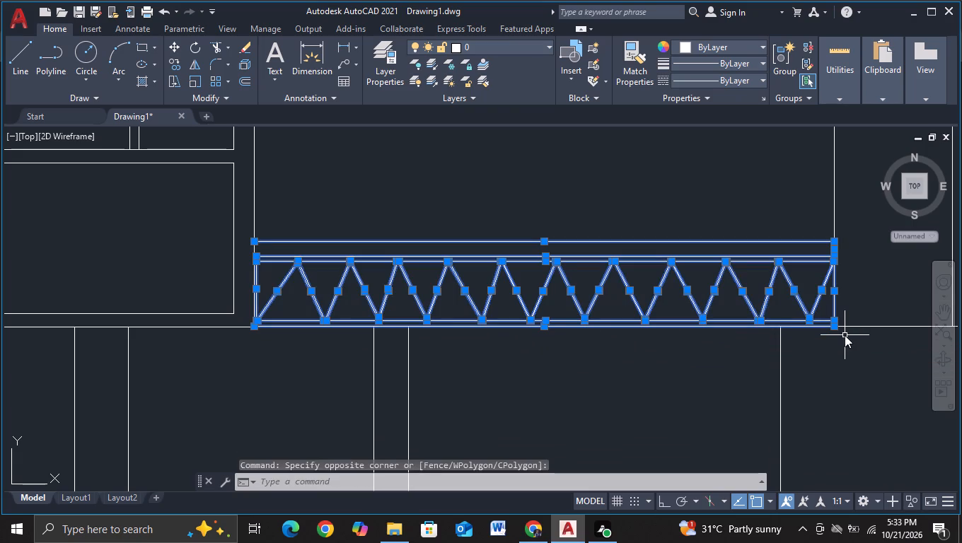
click(758, 385)
click(658, 291)
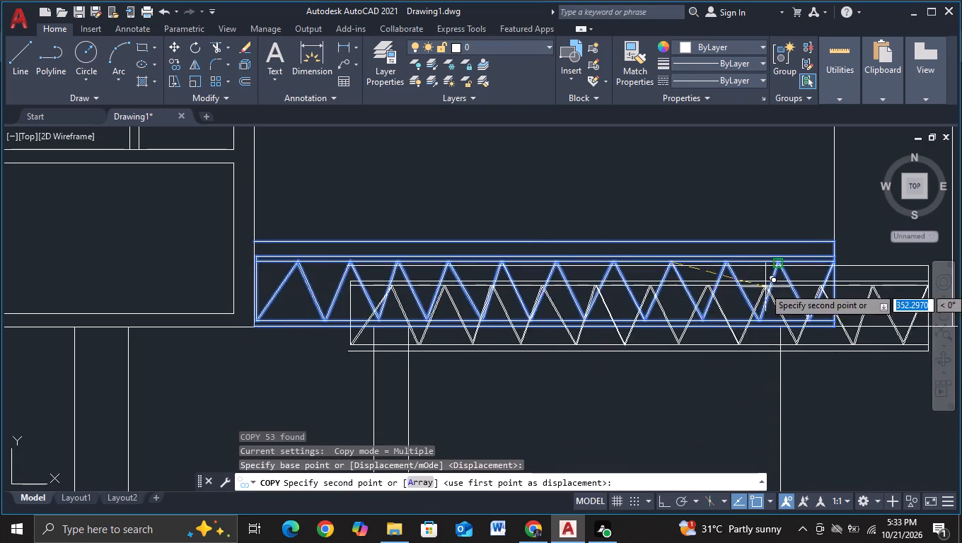
scroll(765, 287, down, 3)
middle_drag(765, 287, 52, 296)
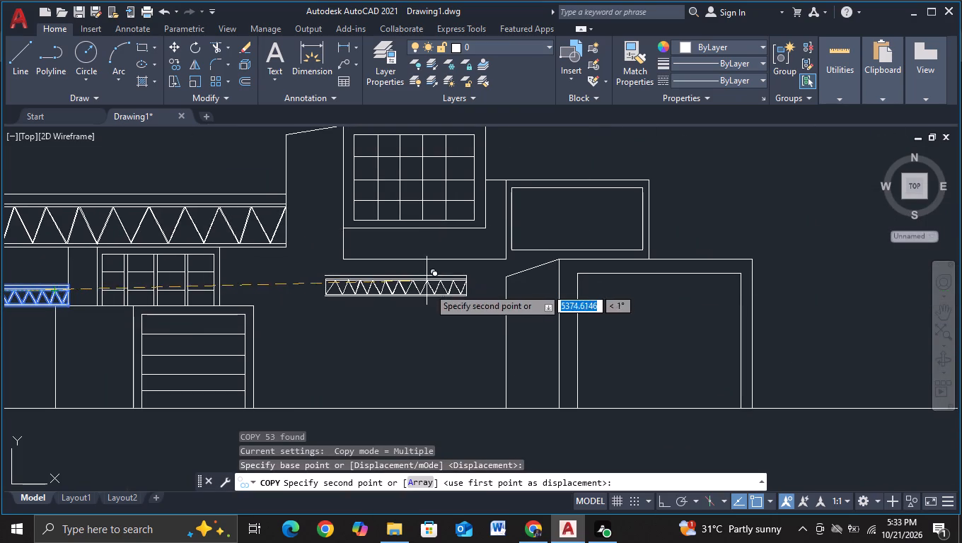
scroll(432, 296, up, 1)
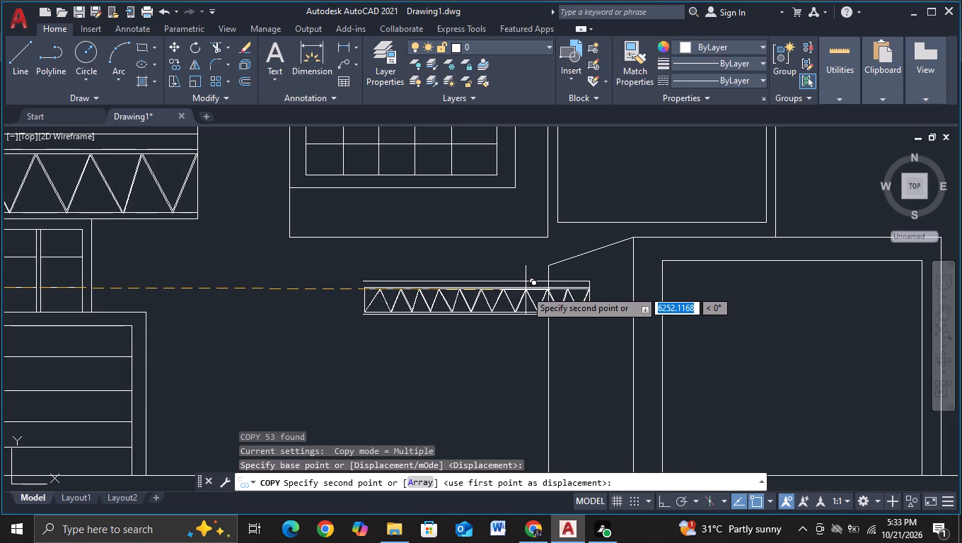
click(527, 291)
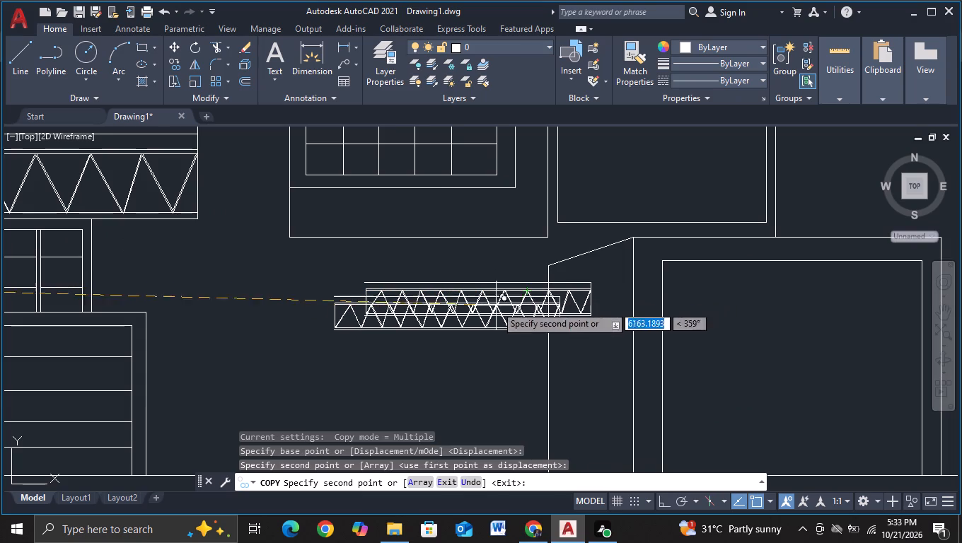
key(Escape)
Scale up the copied truss from its lower-right end until its left end lines up with the gridded block's left edge.
click(347, 265)
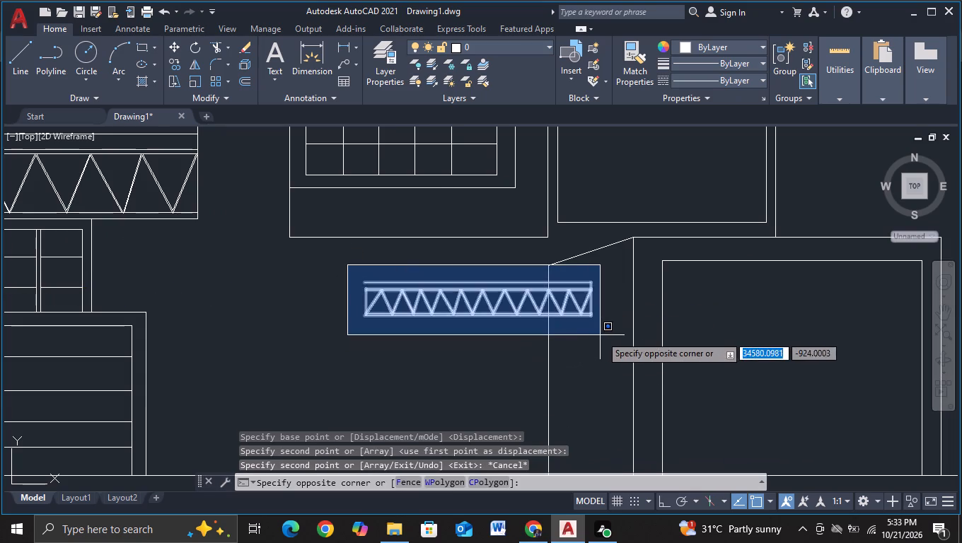
click(602, 334)
key(s)
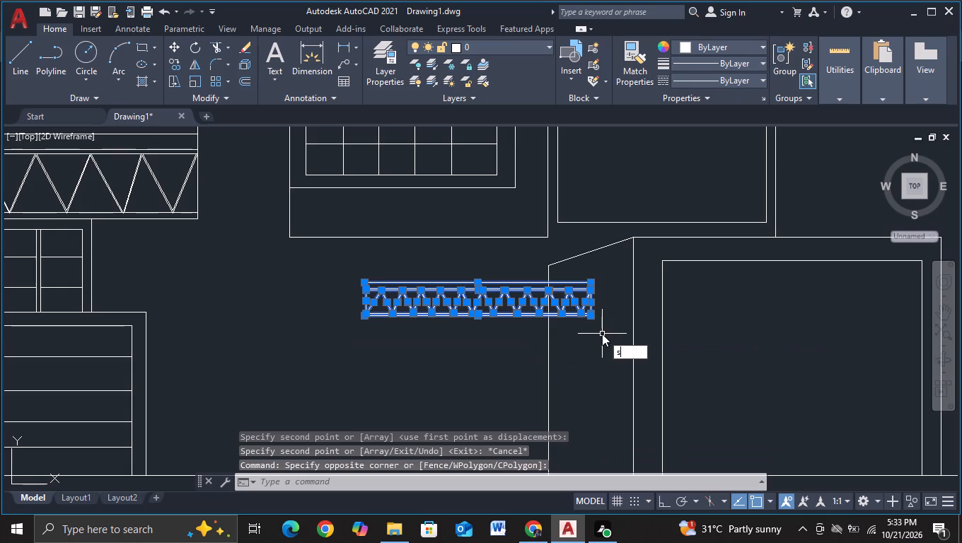
click(644, 380)
click(585, 317)
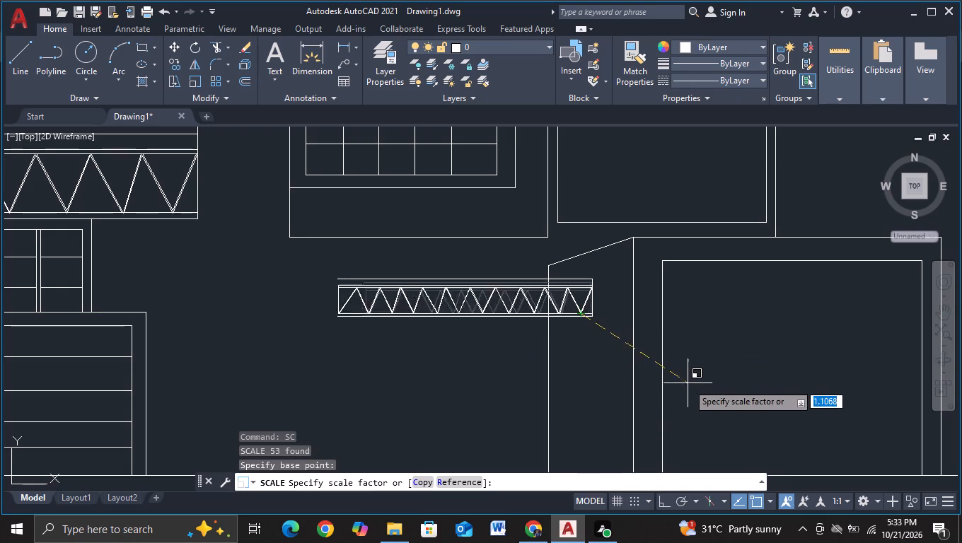
click(716, 386)
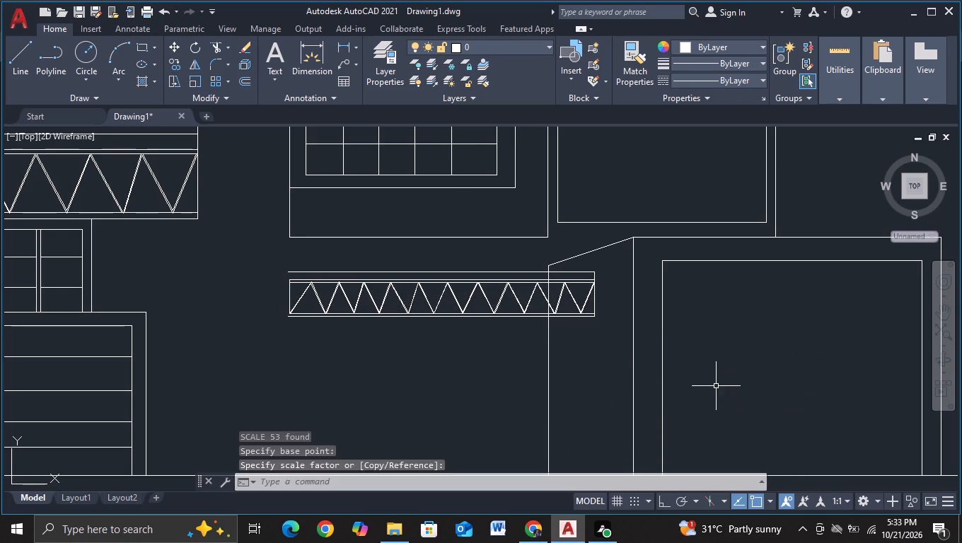
key(Escape)
Move the enlarged truss about 838 units down-left, into the gap between the slatted block and the sloped side face.
scroll(394, 356, down, 2)
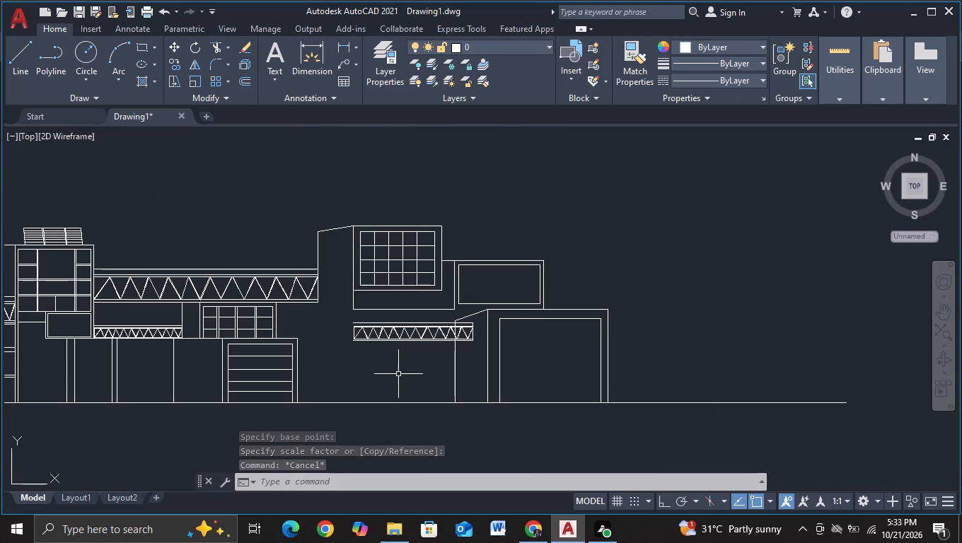
click(340, 311)
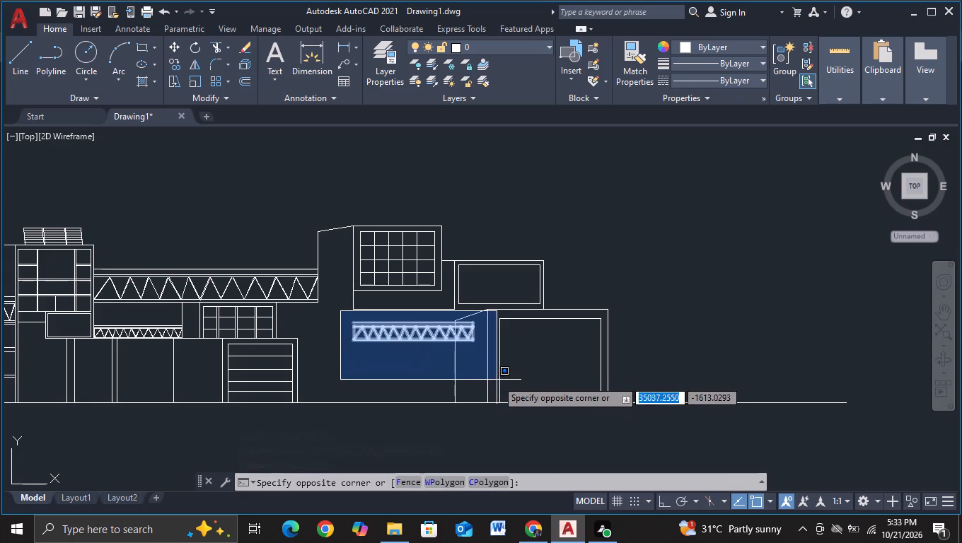
click(480, 373)
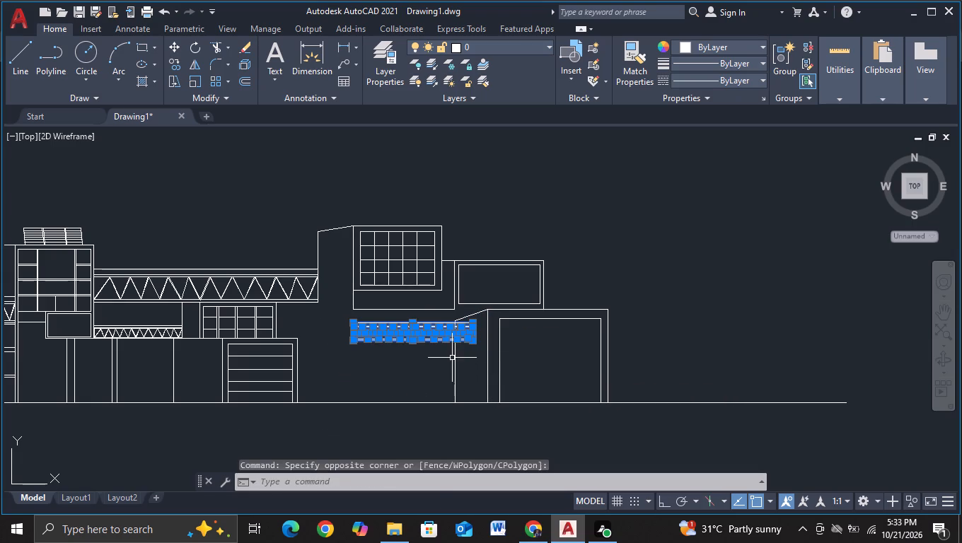
key(m)
click(486, 390)
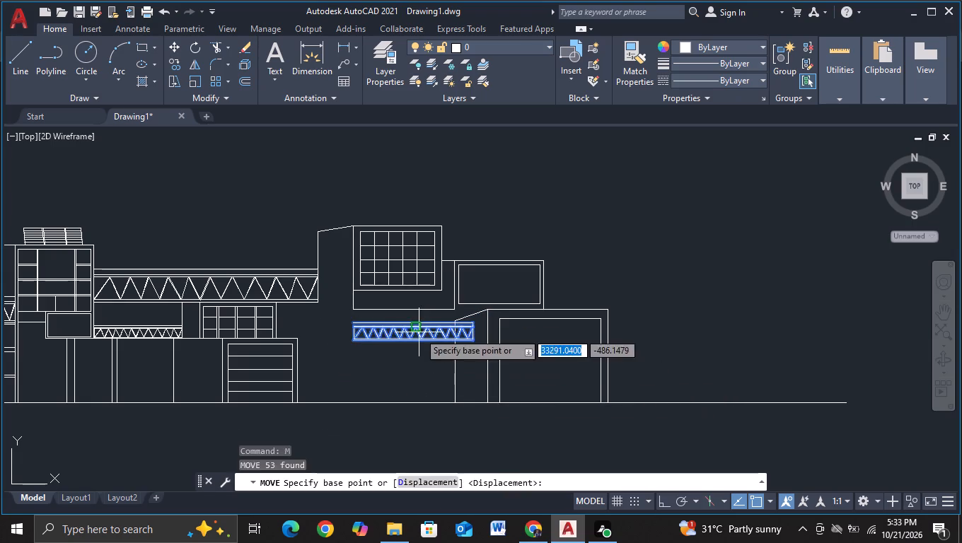
click(419, 332)
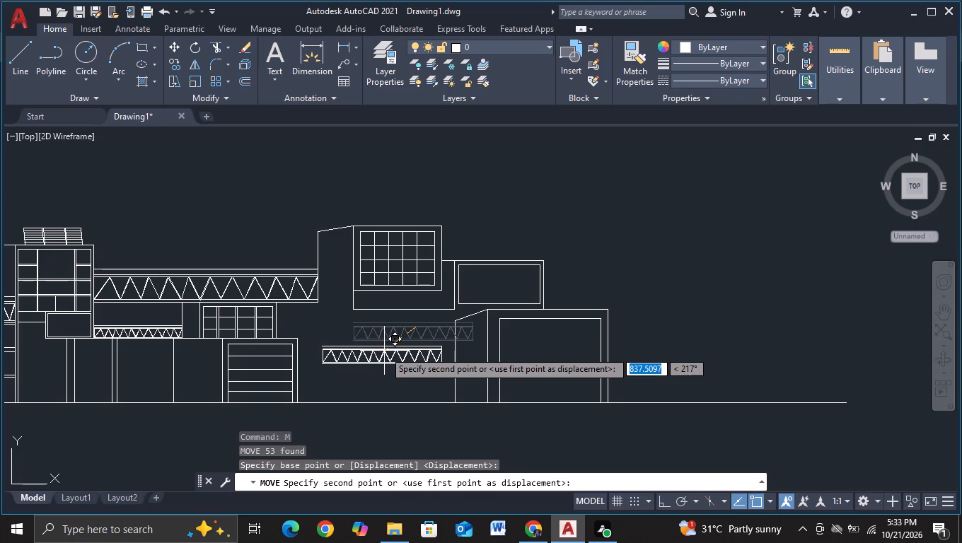
click(384, 351)
Scale the truss up by about 1.25 from a point on its lower chord, with object snap off, nearly filling the gap beside the slatted block.
click(315, 333)
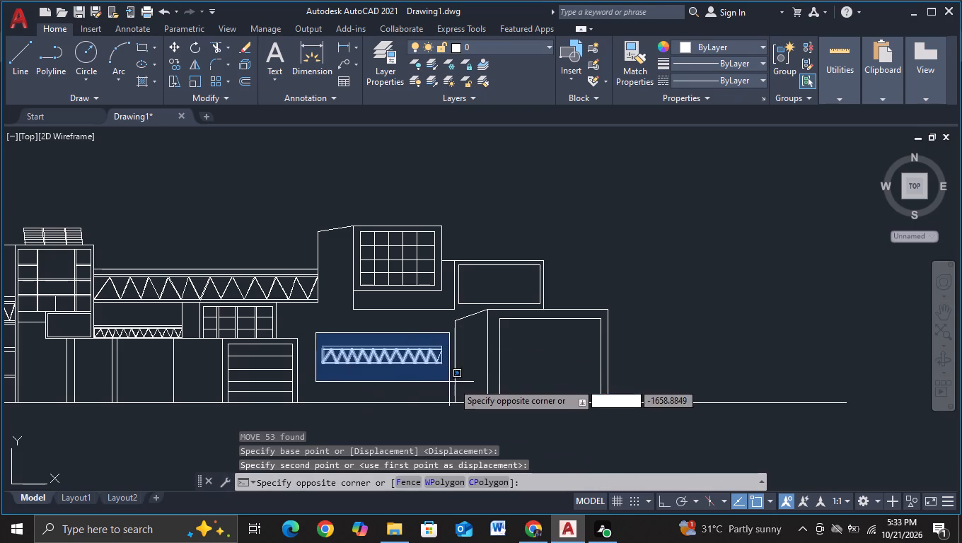
click(458, 384)
key(s)
click(507, 431)
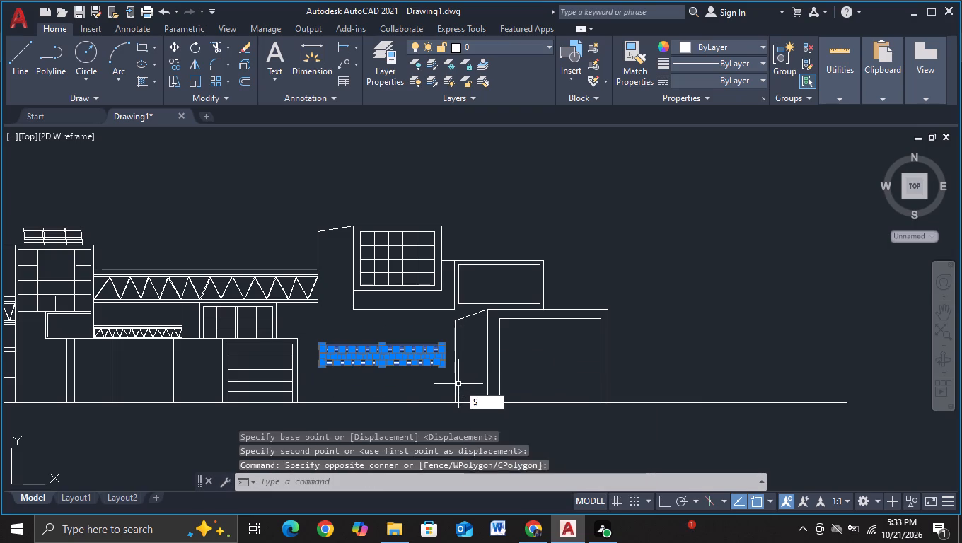
click(409, 364)
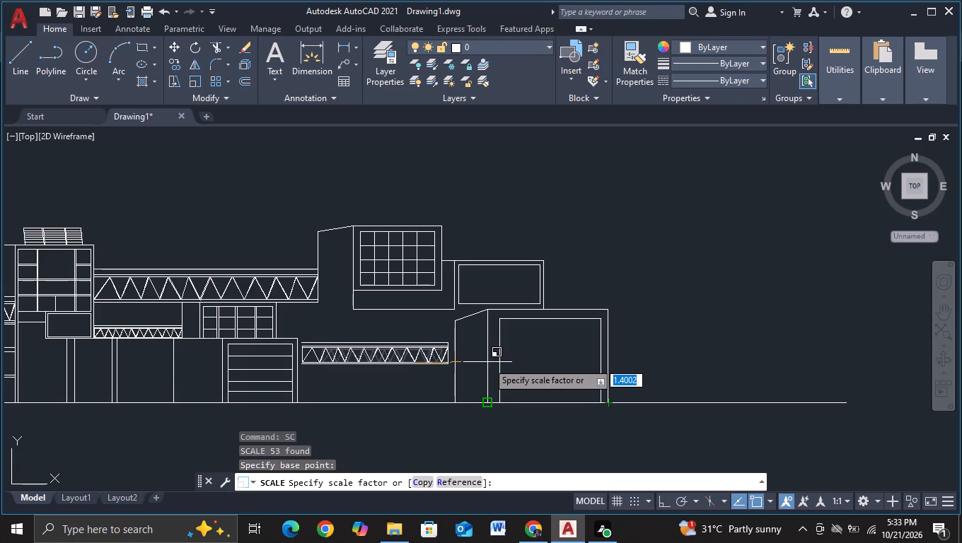
key(F3)
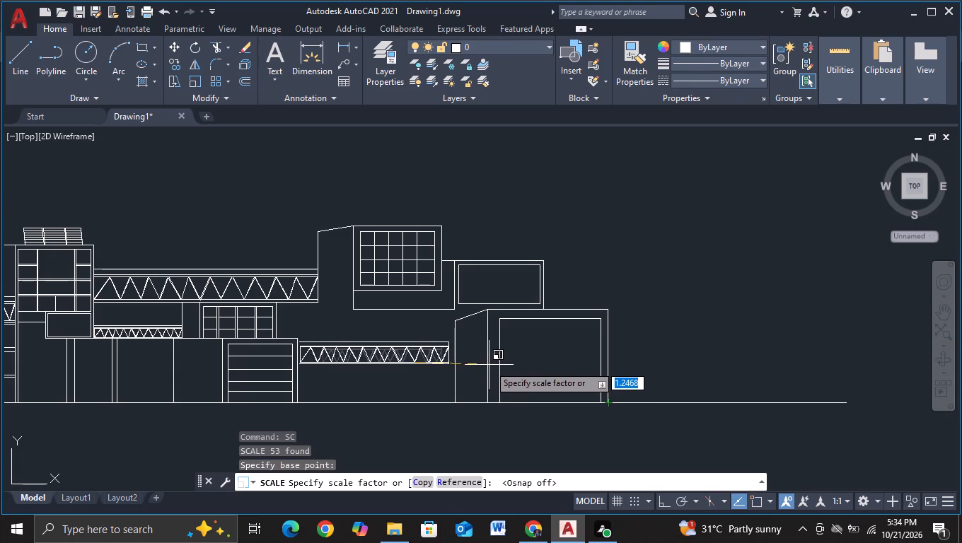
click(489, 365)
Move the whole truss, including its top and bottom chord lines, slightly right so its right end overlaps the sloped side face's vertical edge.
scroll(342, 331, up, 2)
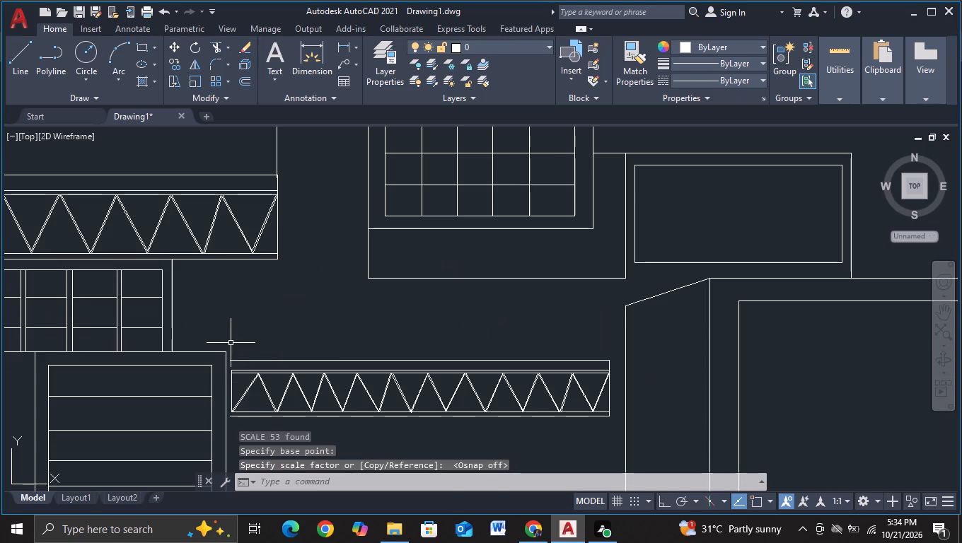
click(231, 344)
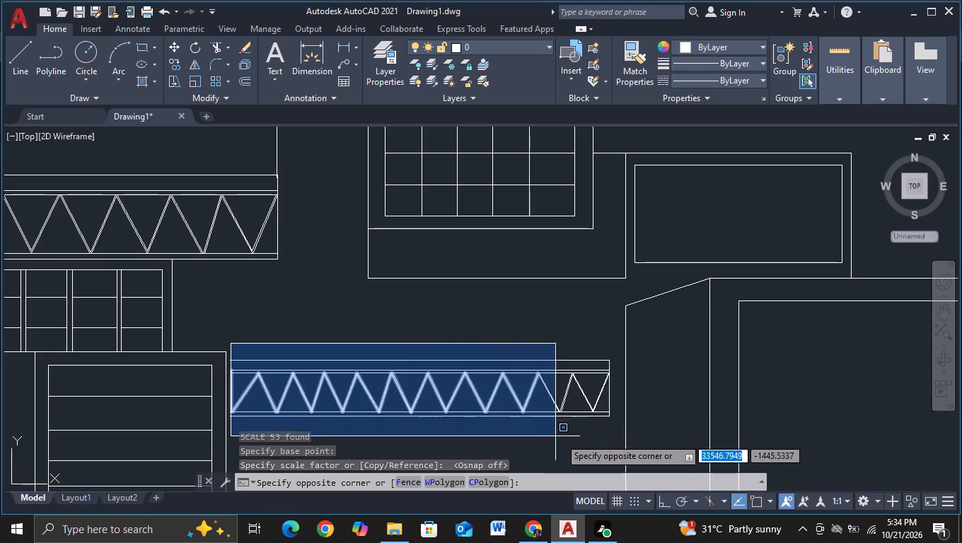
click(620, 440)
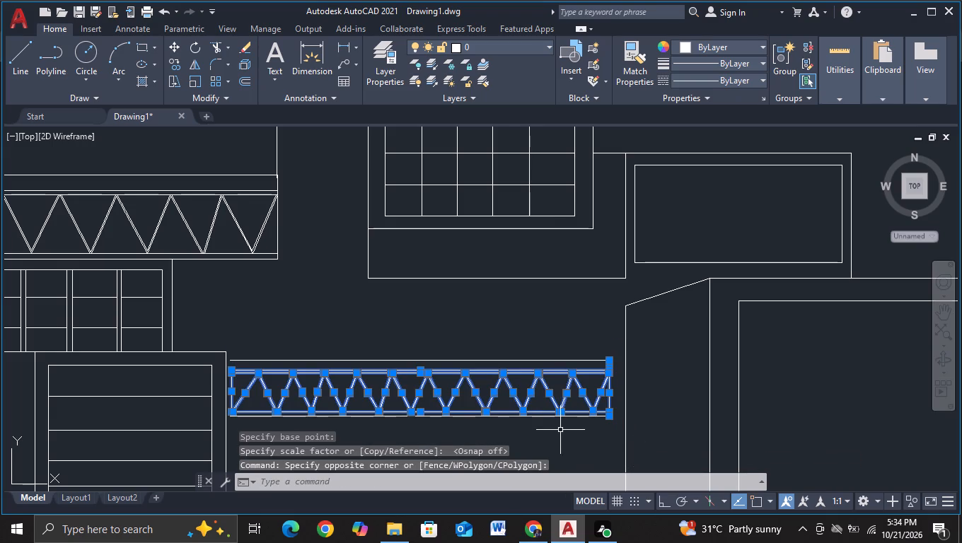
click(556, 416)
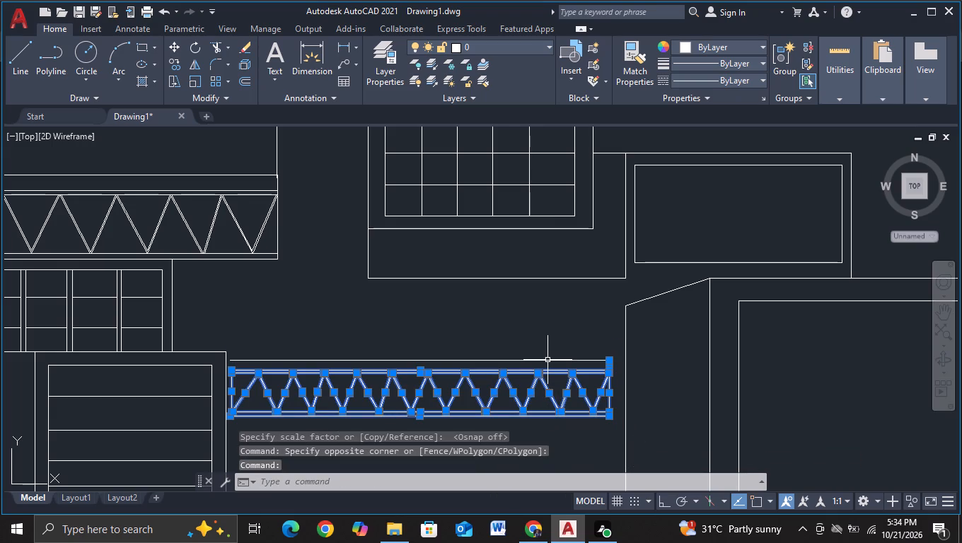
click(547, 359)
key(m)
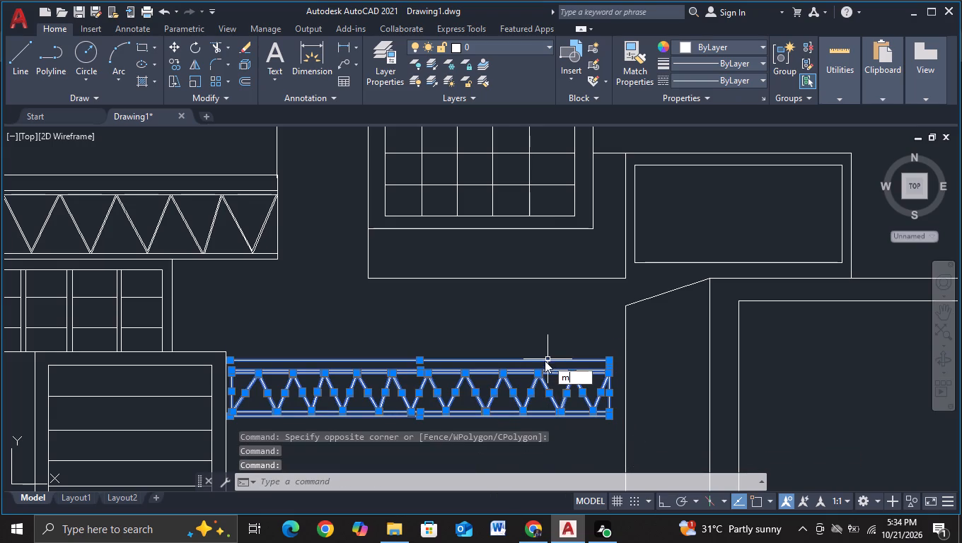
click(581, 388)
click(475, 386)
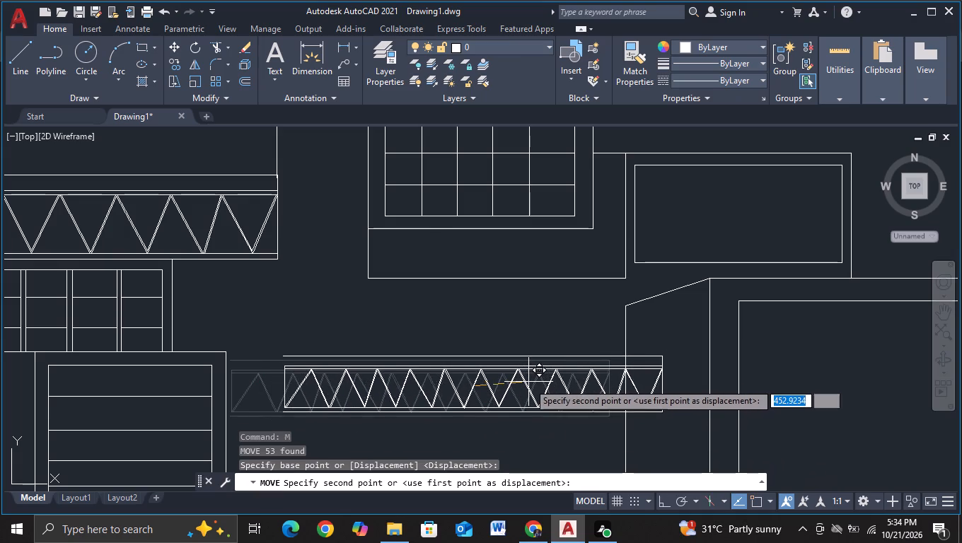
click(521, 392)
key(Escape)
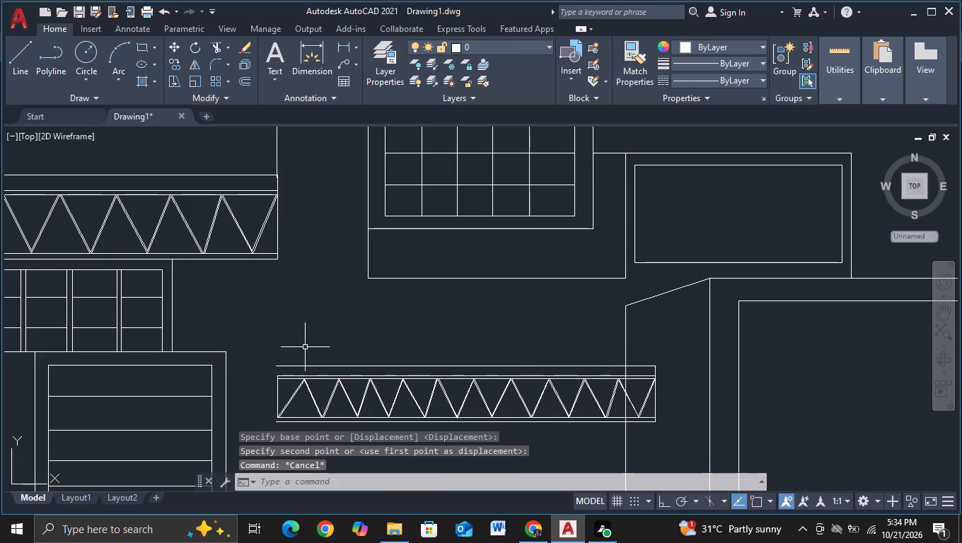
Scale the truss up by about 1.2 from its lower chord until its left end meets the slatted block's right edge.
middle_drag(357, 350, 380, 277)
click(245, 276)
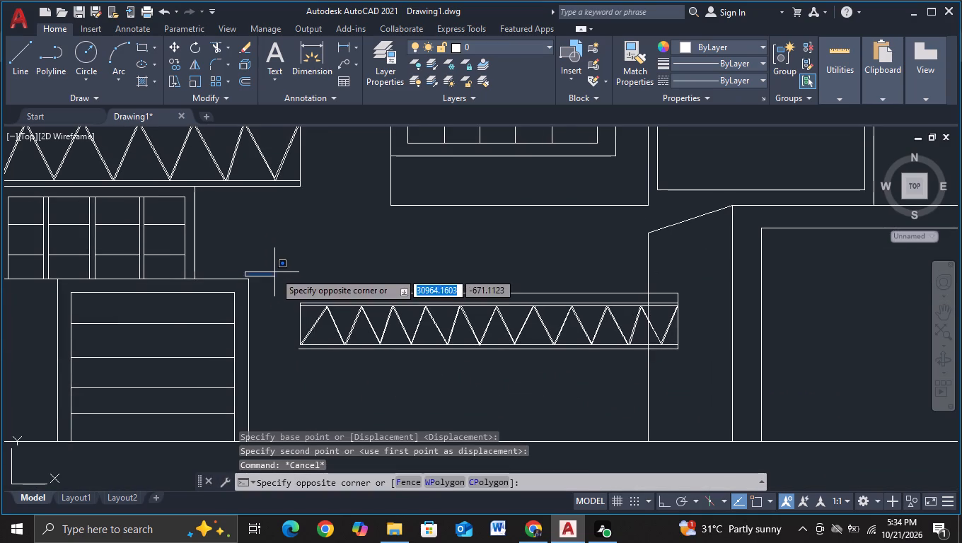
key(Escape)
drag(275, 269, 279, 305)
click(697, 366)
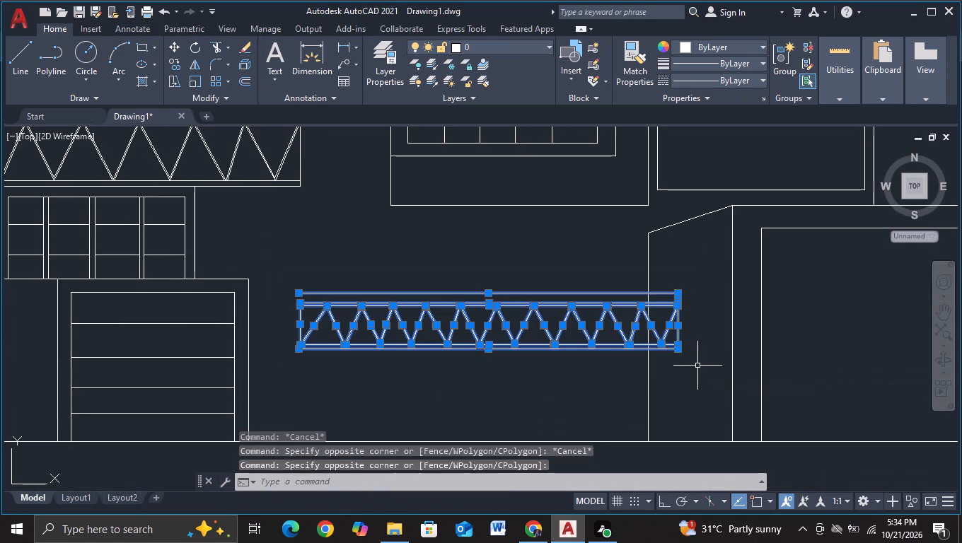
key(s)
click(730, 409)
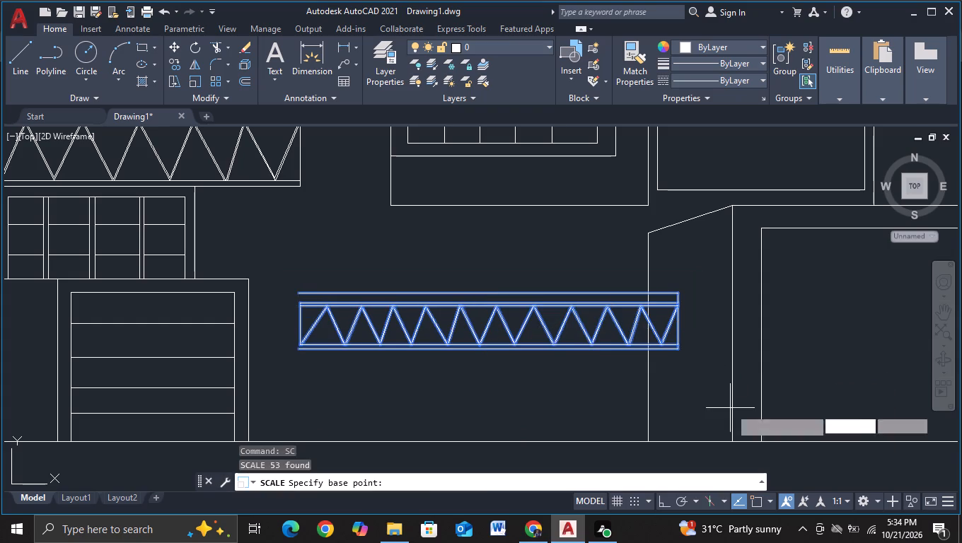
click(565, 344)
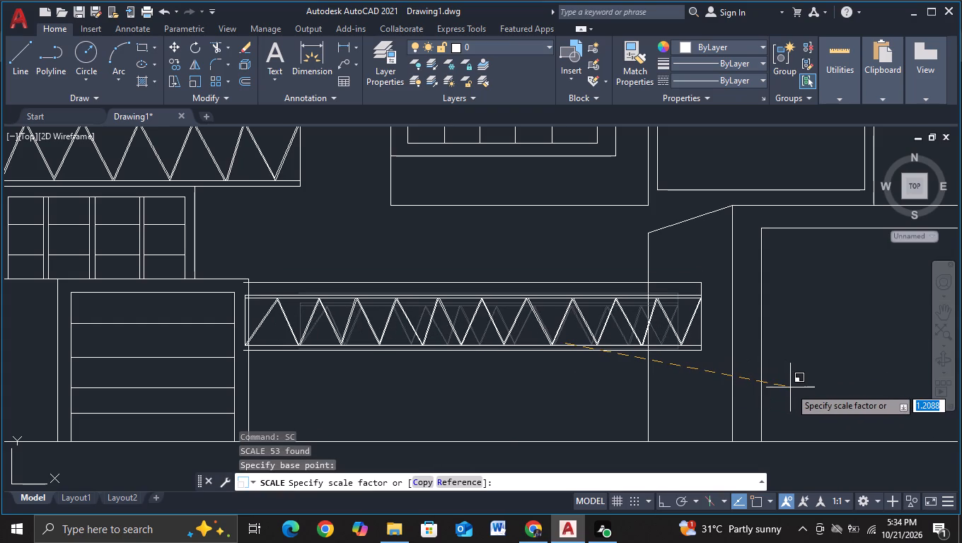
click(787, 387)
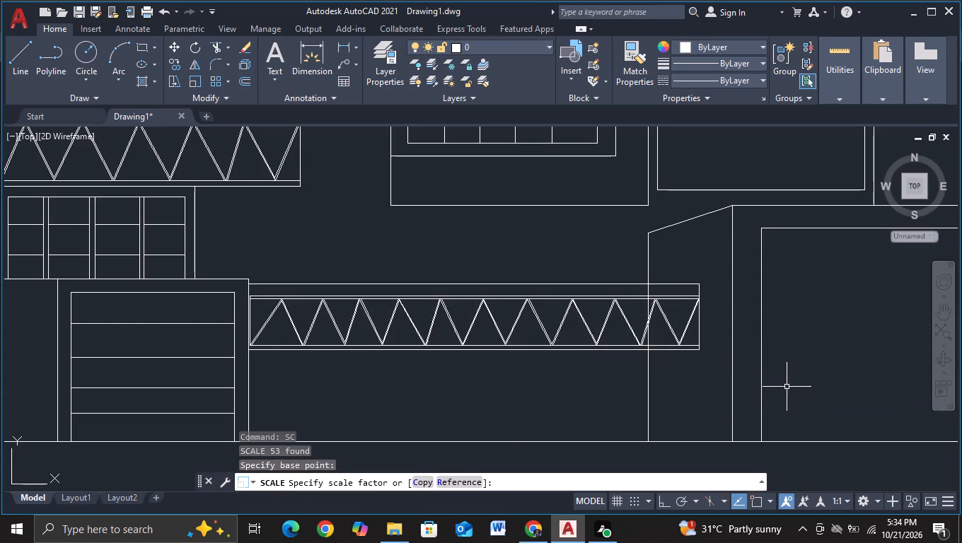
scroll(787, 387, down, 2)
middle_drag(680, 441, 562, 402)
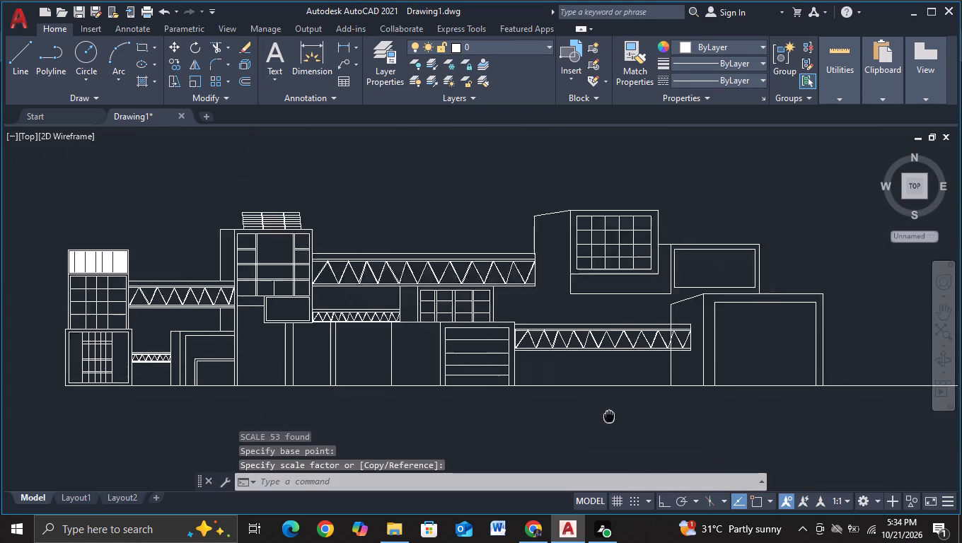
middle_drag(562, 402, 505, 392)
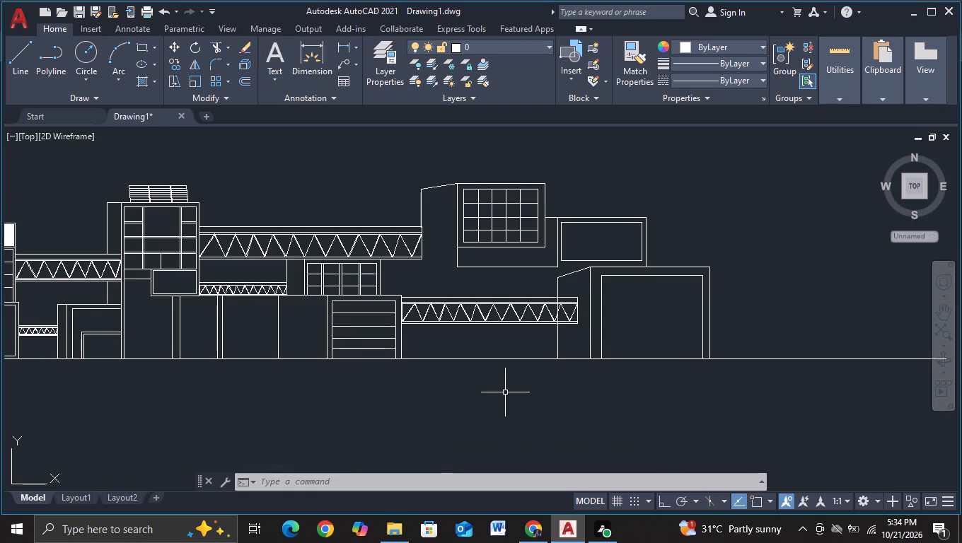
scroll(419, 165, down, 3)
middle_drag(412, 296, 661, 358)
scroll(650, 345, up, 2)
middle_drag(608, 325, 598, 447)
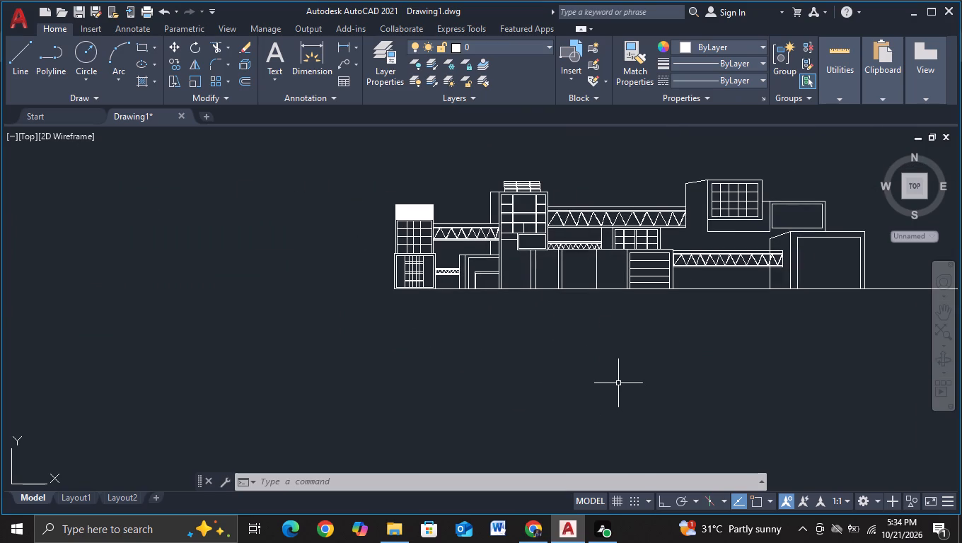
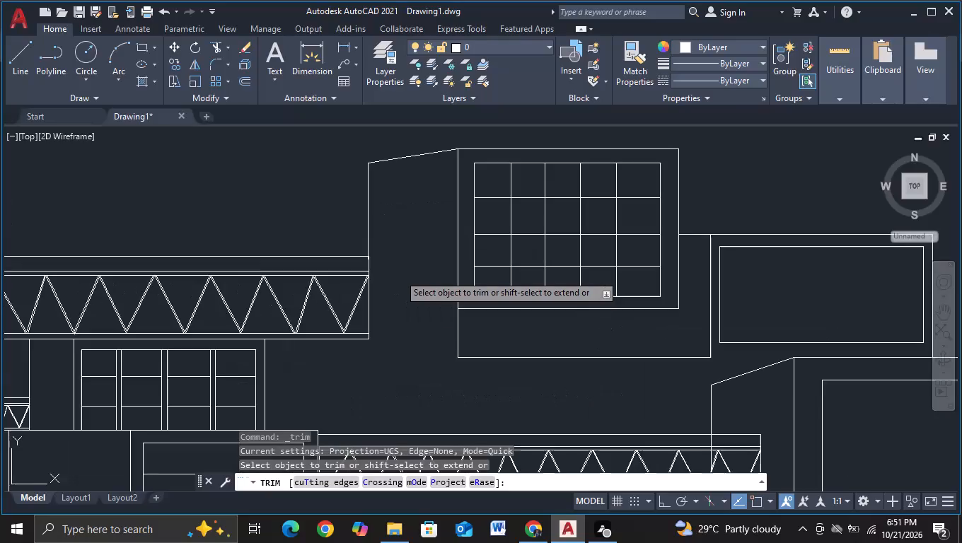
Trim the short stub of the sloped face's vertical edge that projects below the top line of the upper truss bridge.
scroll(370, 267, up, 5)
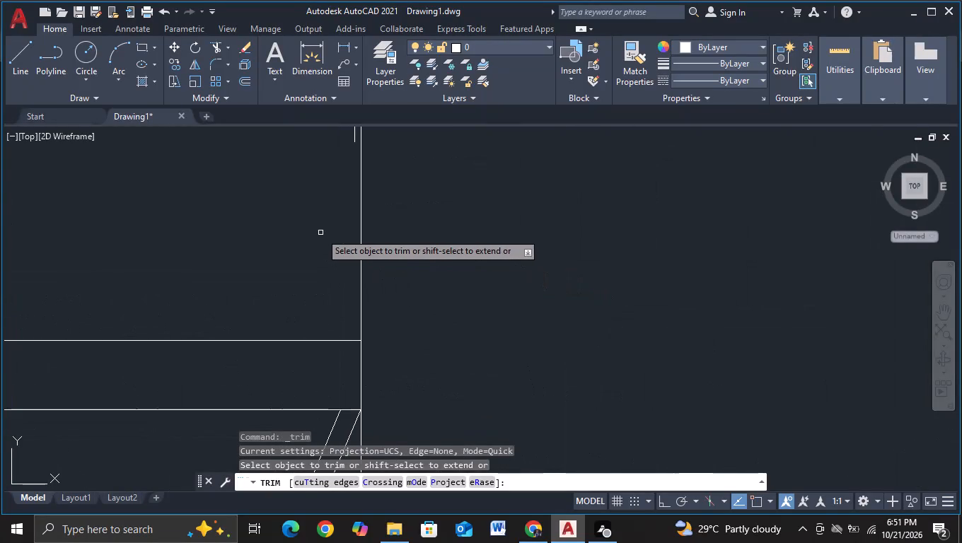
middle_drag(388, 175, 370, 251)
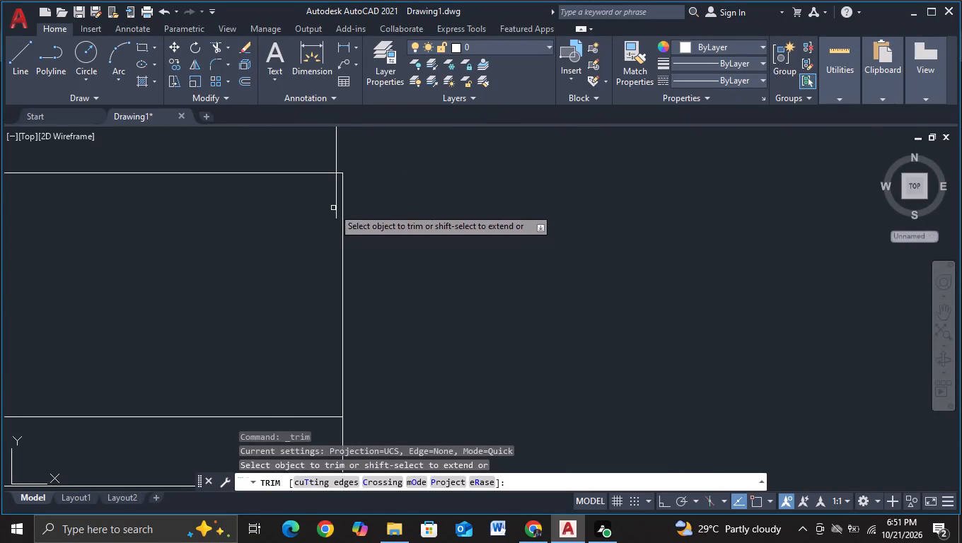
click(337, 203)
scroll(649, 261, down, 5)
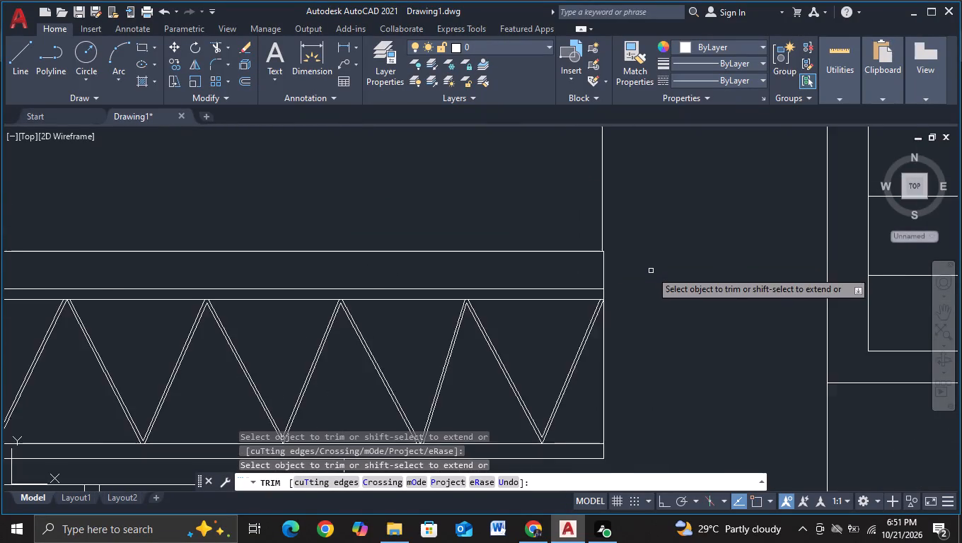
scroll(651, 271, down, 2)
middle_drag(661, 288, 449, 243)
key(Escape)
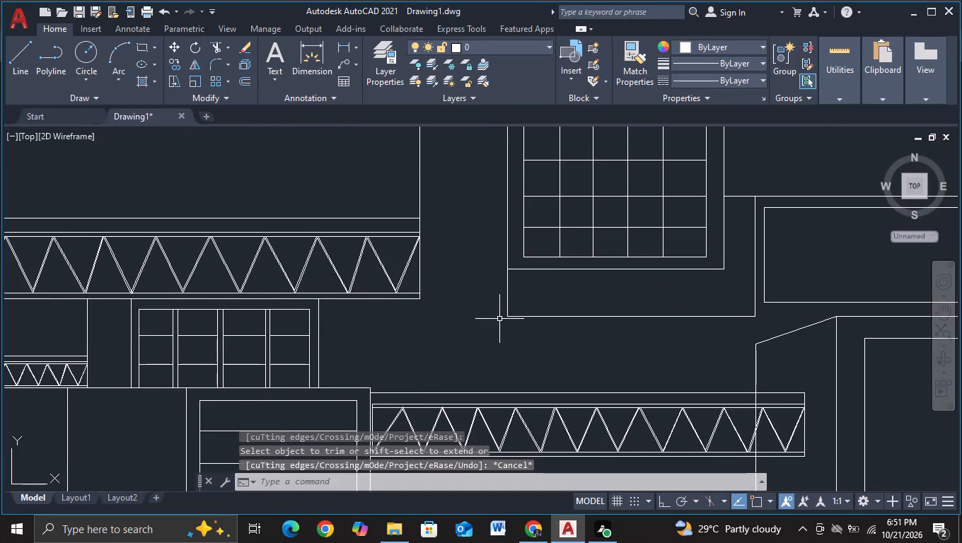
Trim the lower sloped side face's vertical edge between the truss diagonal and the lower chord of the newly fitted bridge.
middle_drag(475, 319, 445, 251)
middle_drag(688, 310, 506, 300)
key(Escape)
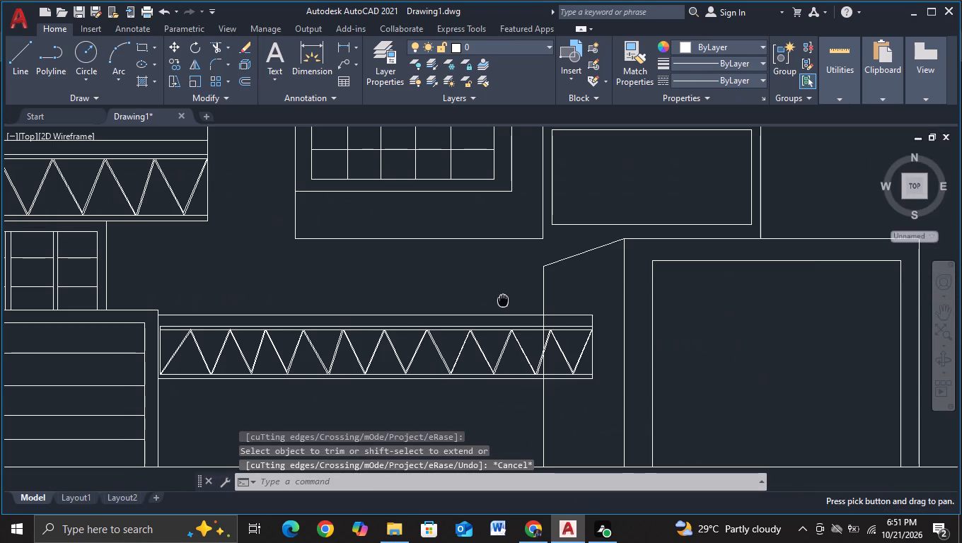
click(212, 47)
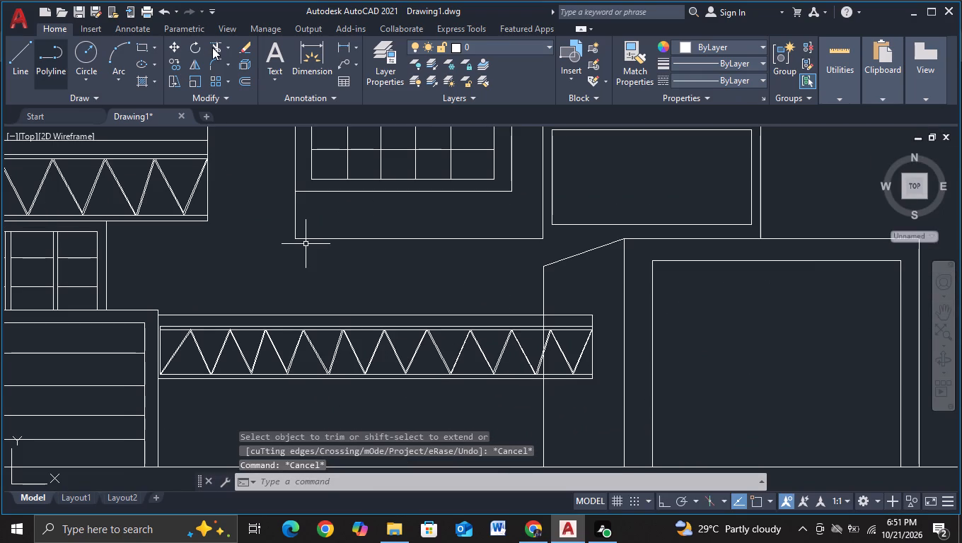
click(212, 47)
scroll(574, 334, up, 4)
scroll(276, 223, up, 1)
scroll(405, 289, down, 2)
middle_drag(614, 376, 536, 241)
scroll(491, 275, up, 1)
click(498, 279)
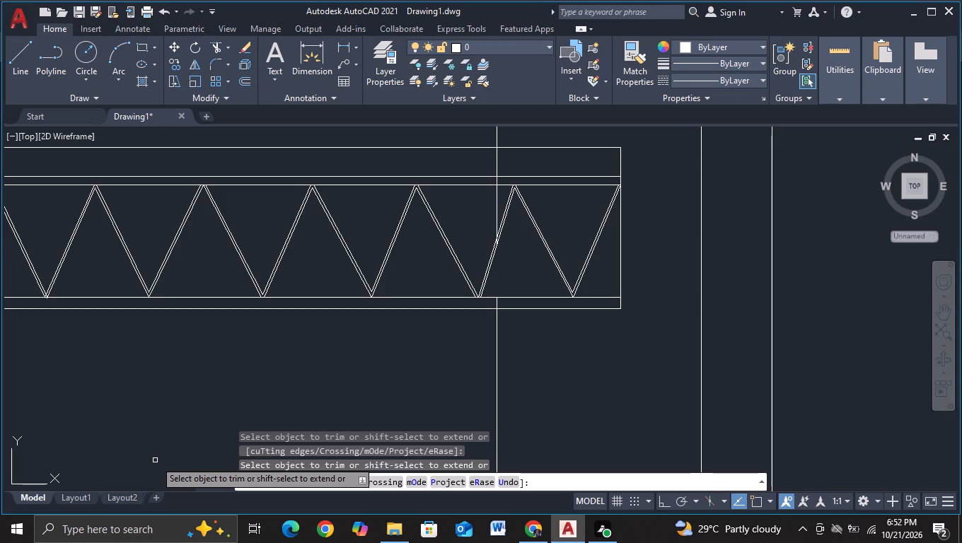
key(Escape)
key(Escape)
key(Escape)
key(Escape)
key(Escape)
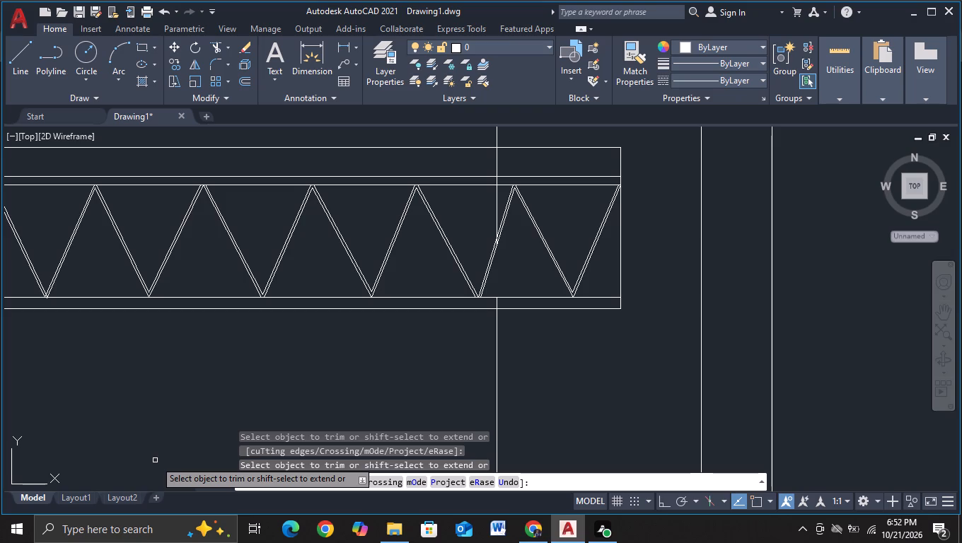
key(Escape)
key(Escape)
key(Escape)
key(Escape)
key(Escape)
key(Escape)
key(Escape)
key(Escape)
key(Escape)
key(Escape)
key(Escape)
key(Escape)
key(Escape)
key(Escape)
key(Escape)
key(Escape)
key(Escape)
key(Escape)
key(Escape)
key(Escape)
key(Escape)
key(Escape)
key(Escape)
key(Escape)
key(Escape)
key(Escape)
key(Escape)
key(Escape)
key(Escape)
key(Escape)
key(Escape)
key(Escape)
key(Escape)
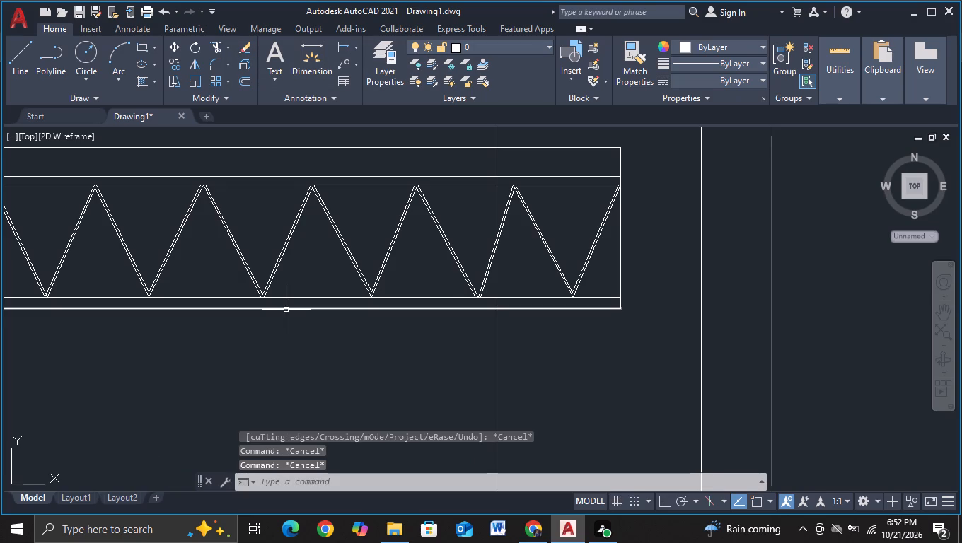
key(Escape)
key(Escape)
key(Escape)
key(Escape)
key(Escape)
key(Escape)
Trim the remaining part of the sloped side face's vertical edge where it crosses the fitted truss bridge.
click(211, 48)
scroll(443, 184, up, 3)
scroll(426, 233, down, 2)
scroll(432, 234, up, 1)
scroll(432, 234, down, 2)
scroll(434, 236, up, 1)
scroll(846, 18, up, 1)
scroll(434, 236, down, 2)
scroll(434, 238, up, 2)
scroll(434, 238, down, 2)
scroll(434, 238, up, 2)
scroll(434, 238, down, 2)
scroll(434, 239, up, 2)
scroll(434, 239, down, 3)
scroll(434, 239, up, 2)
scroll(434, 239, down, 2)
scroll(434, 239, up, 3)
scroll(436, 239, down, 3)
scroll(436, 239, up, 2)
scroll(436, 240, down, 2)
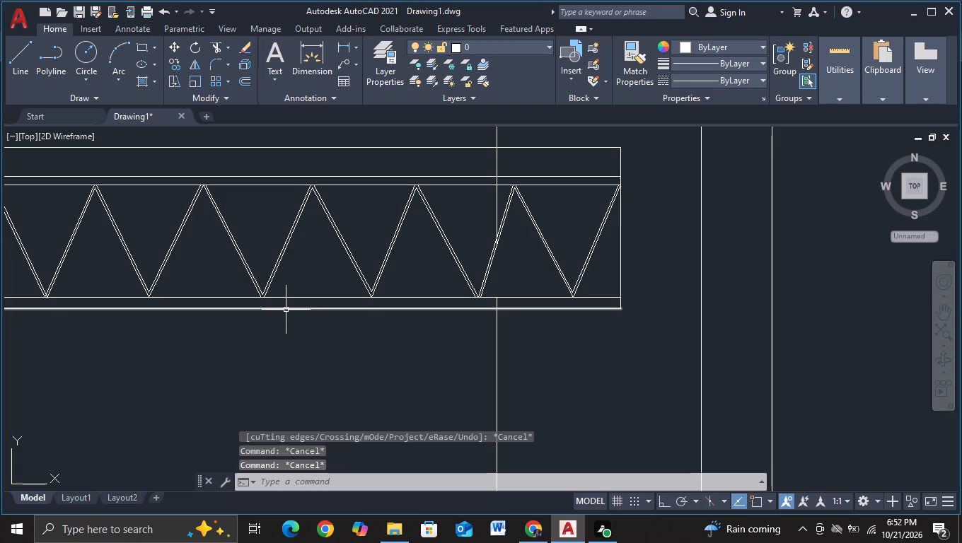
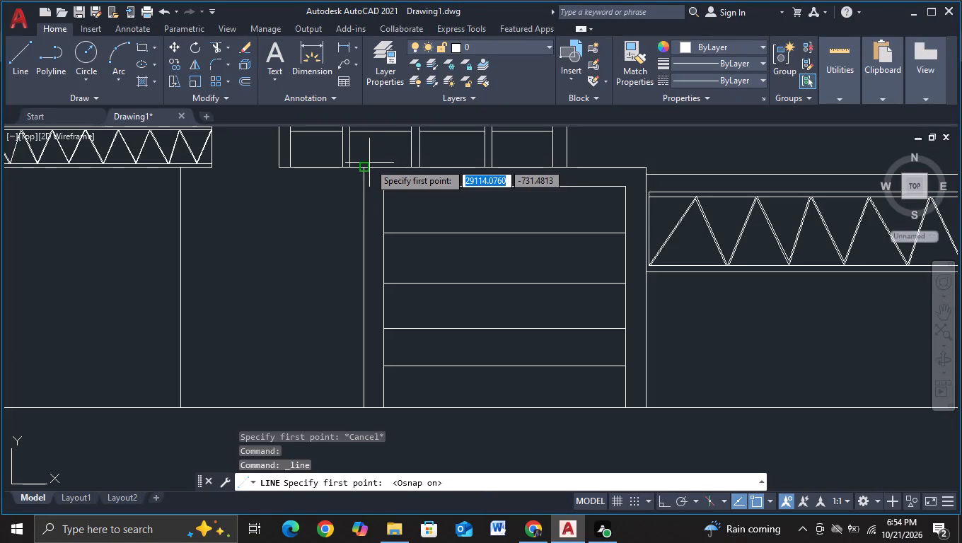
Draw a sloped line about 506 long from the slatted block's upper corner down to a point aligned with the window block's outer edge.
click(364, 168)
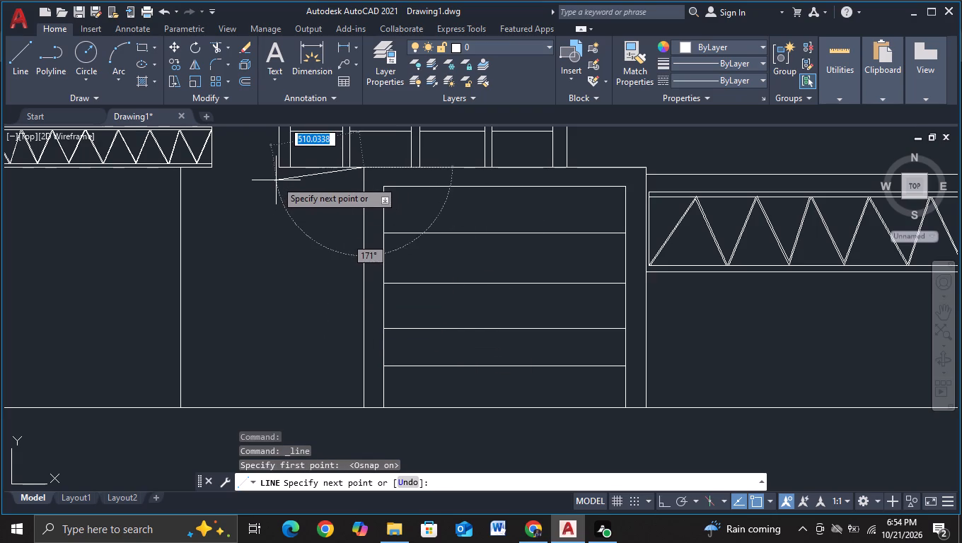
scroll(276, 180, down, 1)
scroll(279, 182, up, 3)
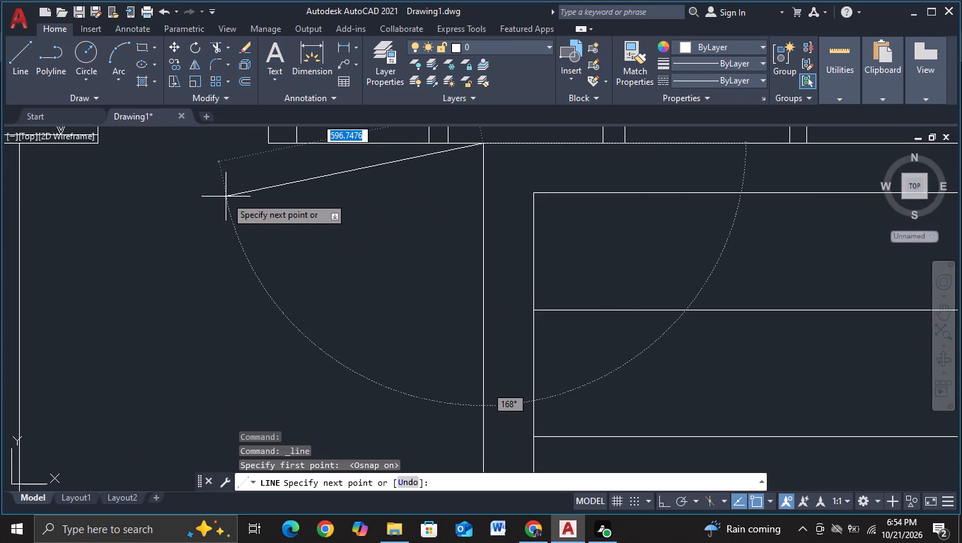
click(267, 201)
key(Escape)
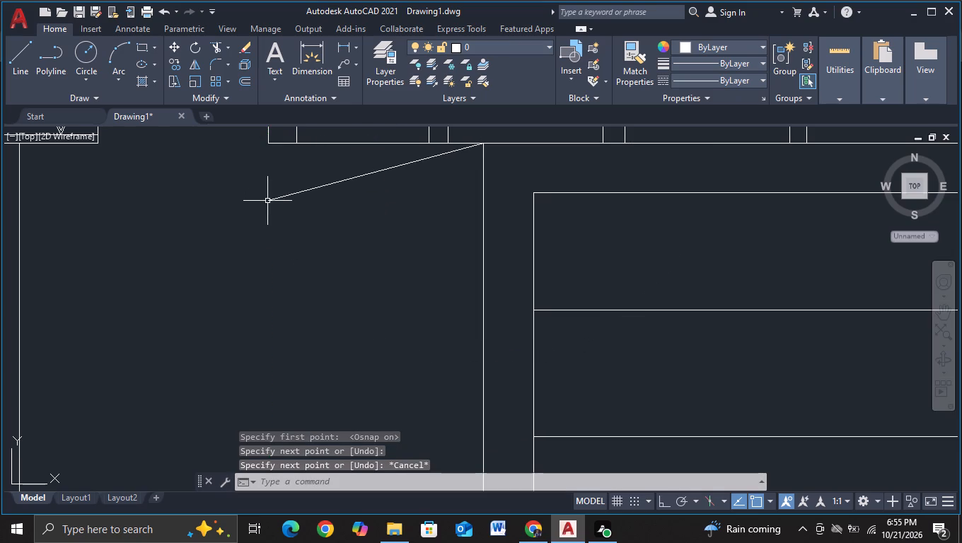
With Ortho on, draw a vertical line about 1770 long from the slope's lower end down past the ground line.
scroll(267, 201, down, 3)
middle_drag(276, 233, 279, 193)
click(25, 74)
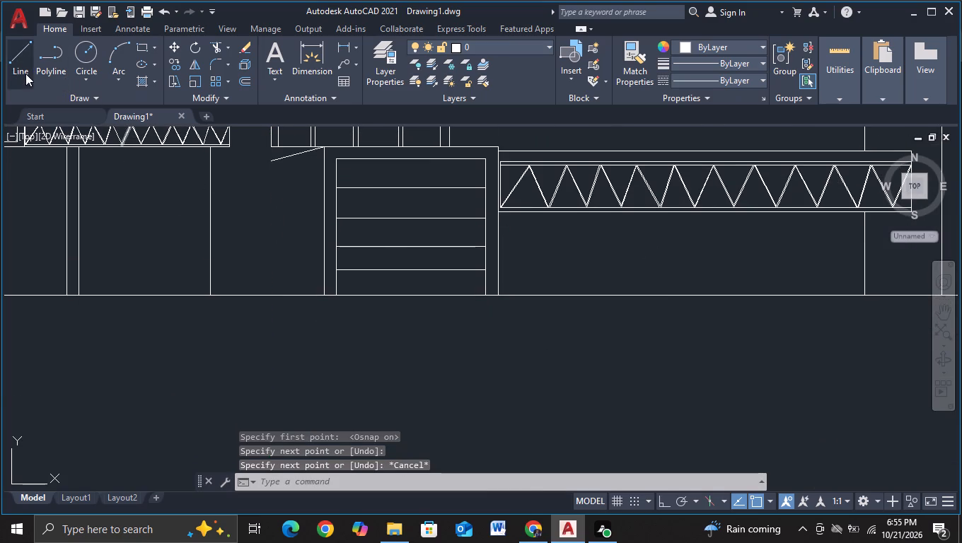
click(272, 163)
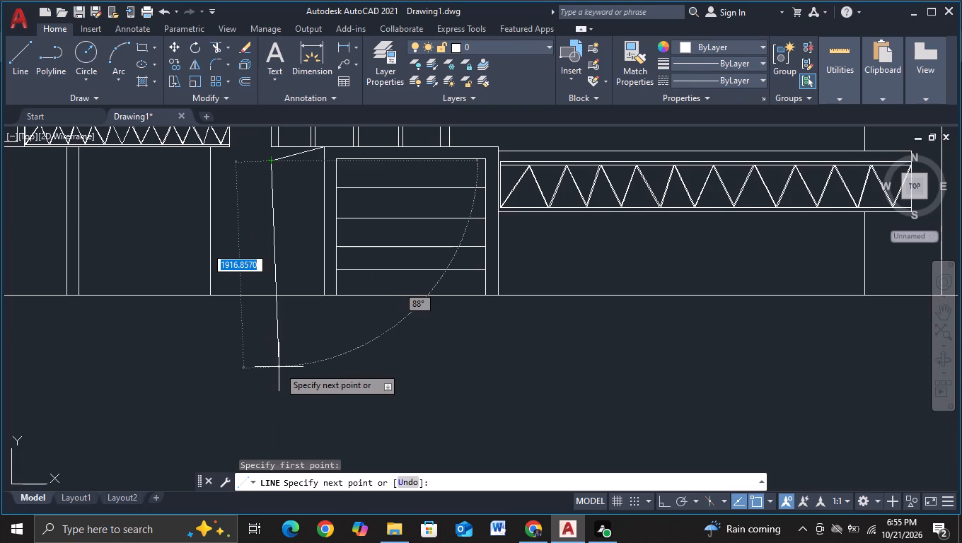
key(F8)
click(279, 367)
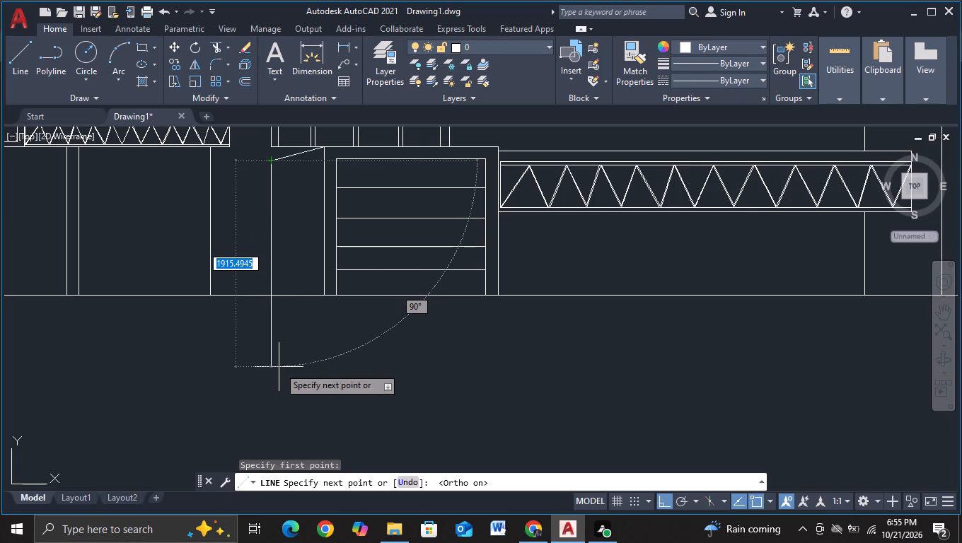
key(Escape)
click(32, 79)
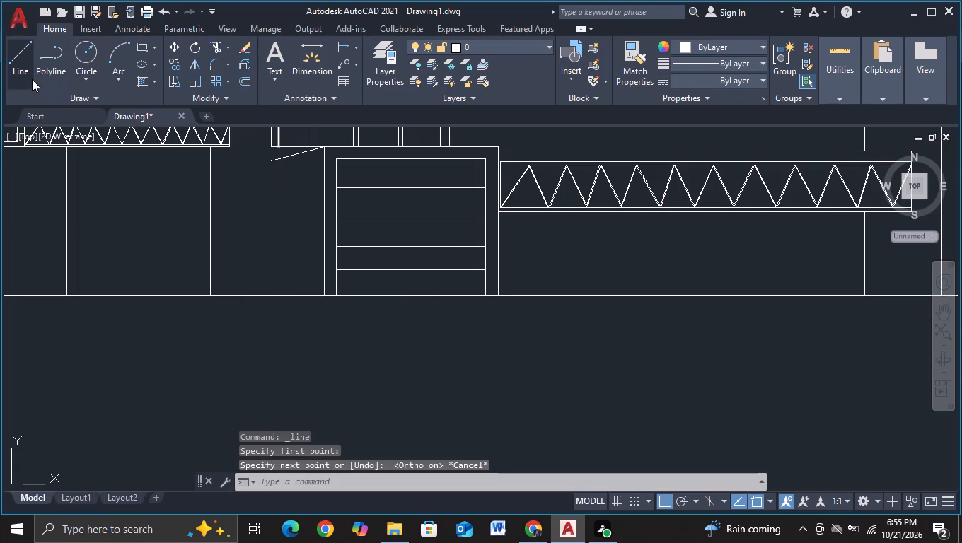
click(272, 162)
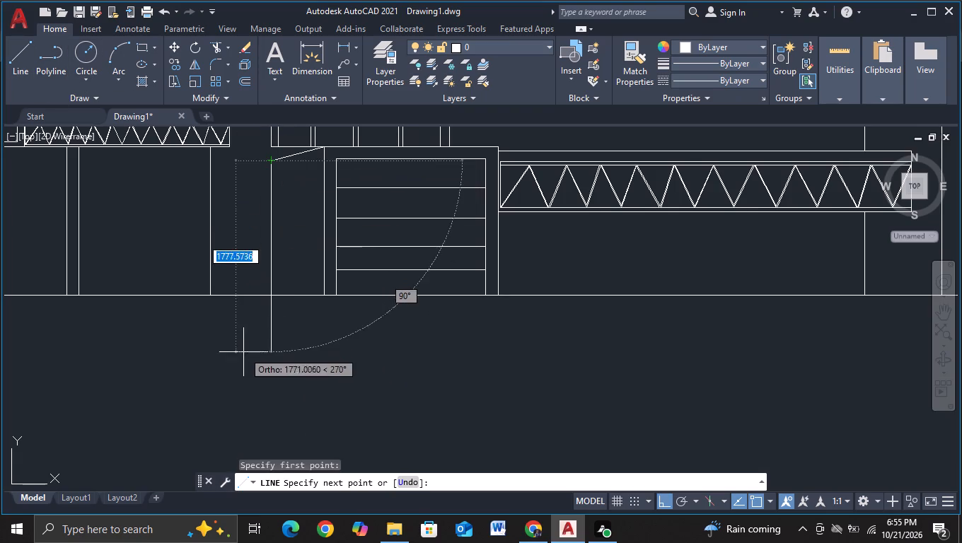
click(243, 352)
key(Escape)
Trim the part of the new vertical edge that projects below the ground line.
click(216, 47)
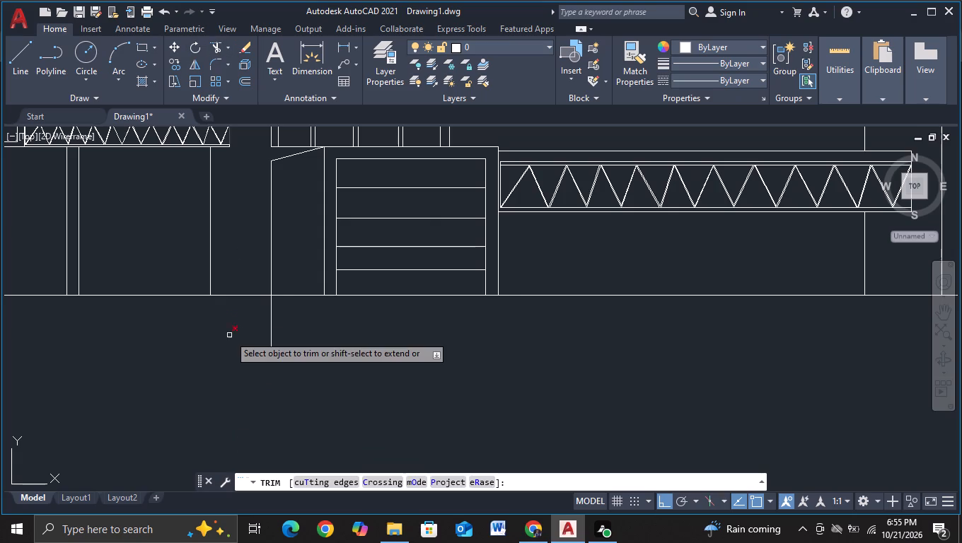
drag(229, 335, 324, 339)
scroll(325, 339, down, 2)
scroll(304, 351, up, 1)
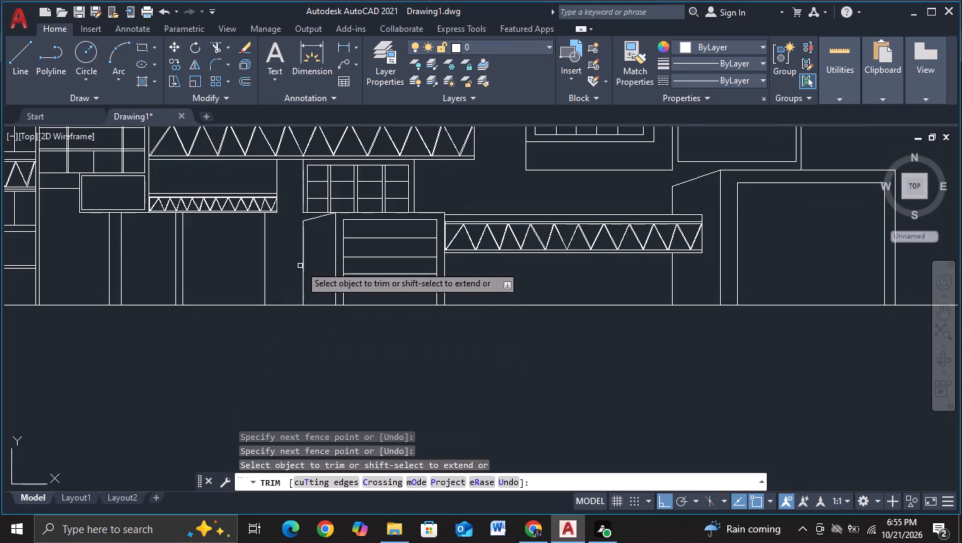
key(Escape)
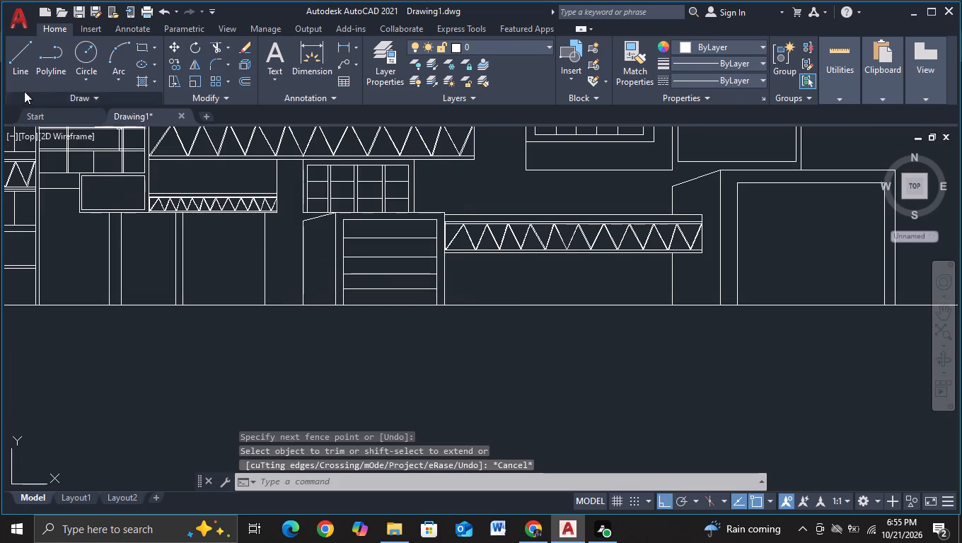
Outline the window block's side face with a sloped top, a vertical edge and a base line back to the block's lower corner.
click(17, 72)
scroll(345, 245, up, 2)
middle_drag(308, 247, 306, 271)
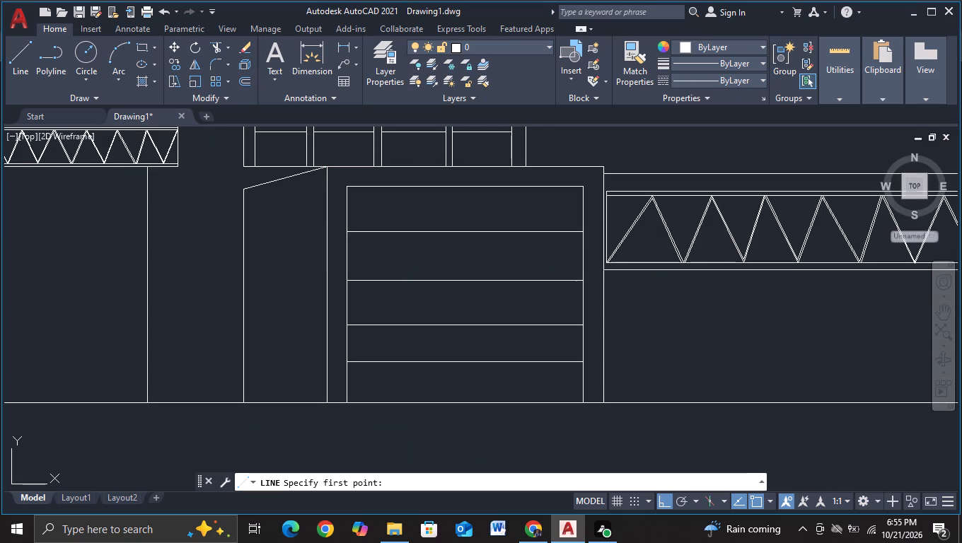
middle_drag(306, 271, 306, 414)
click(240, 200)
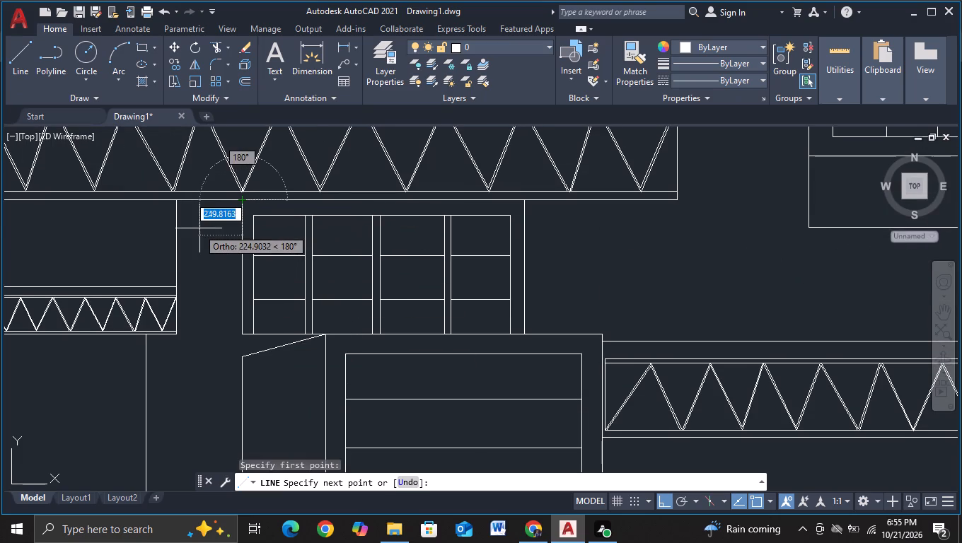
key(F8)
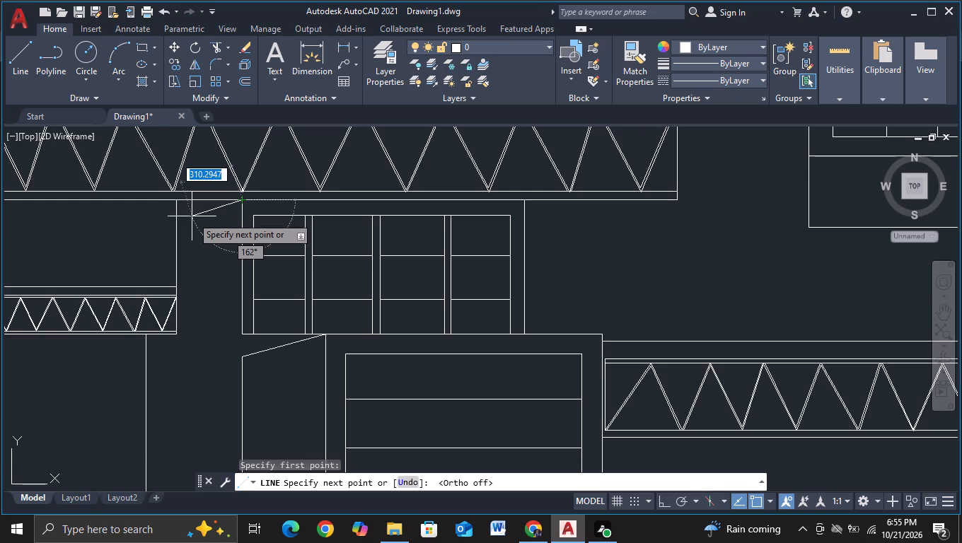
click(192, 216)
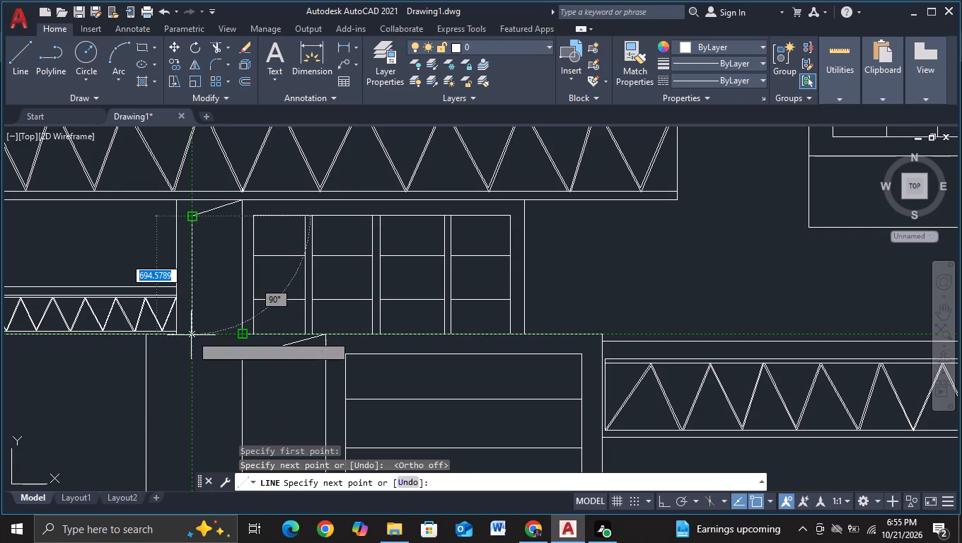
click(192, 333)
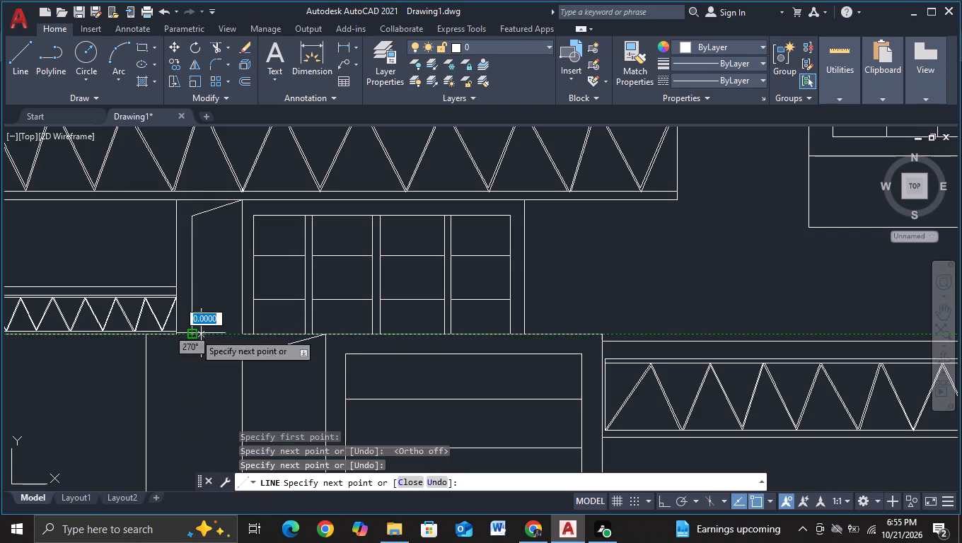
click(243, 334)
key(Escape)
Draw a vertical line from the window block side face's outer lower corner down past the ground line.
scroll(243, 334, down, 3)
scroll(242, 371, up, 1)
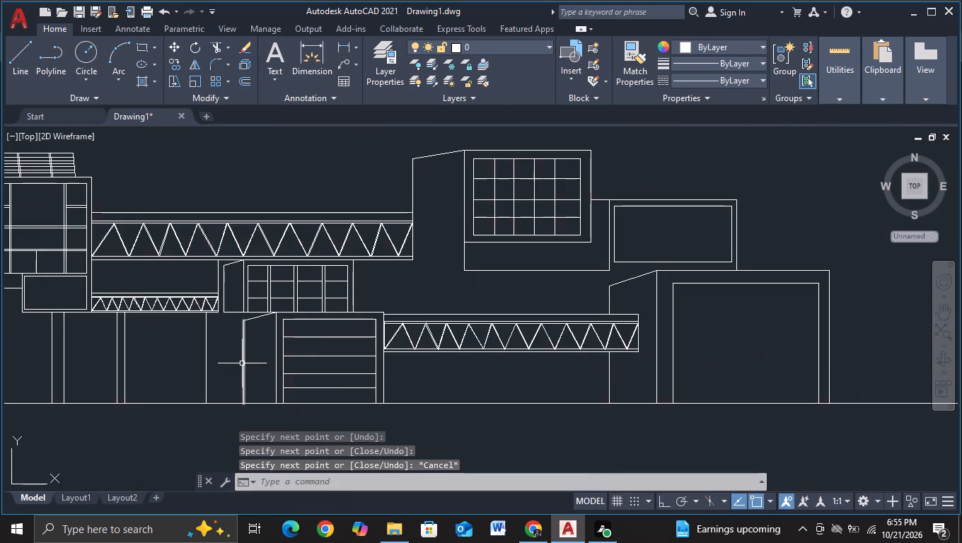
scroll(242, 363, up, 2)
middle_drag(226, 327, 202, 320)
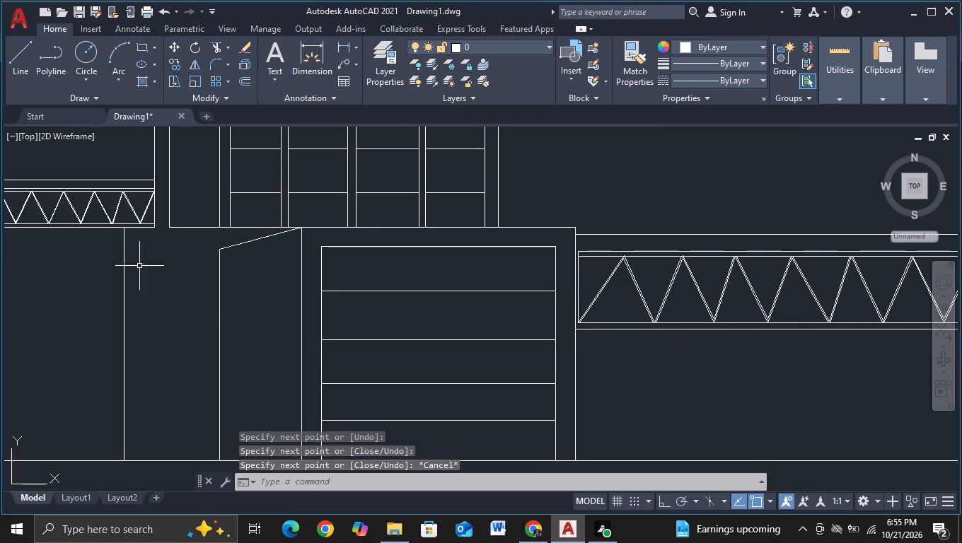
click(13, 75)
scroll(135, 273, down, 2)
middle_drag(153, 269, 156, 245)
click(155, 230)
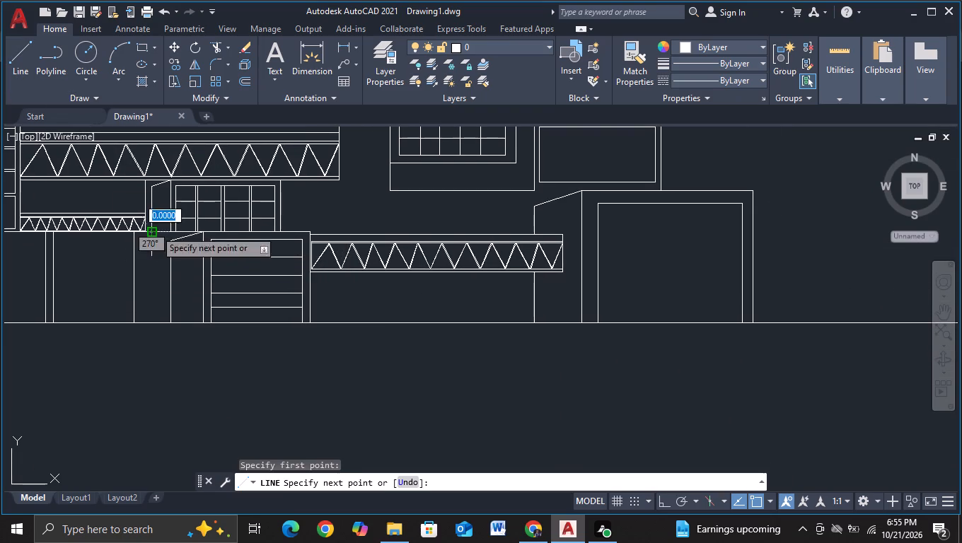
click(152, 338)
key(Escape)
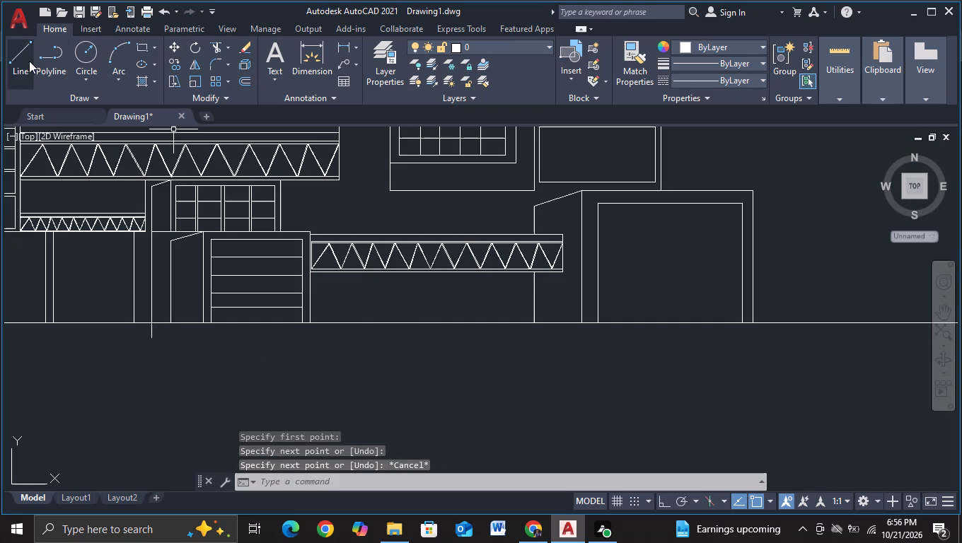
Draw a short vertical line joining the window block's lower corner to the outer end of the slatted block's sloped line.
click(29, 61)
click(167, 233)
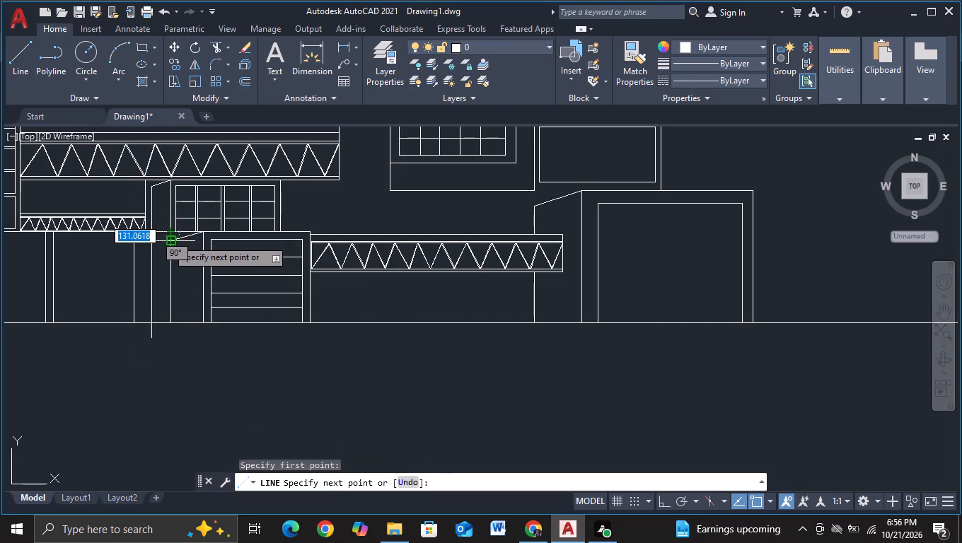
click(167, 239)
key(Escape)
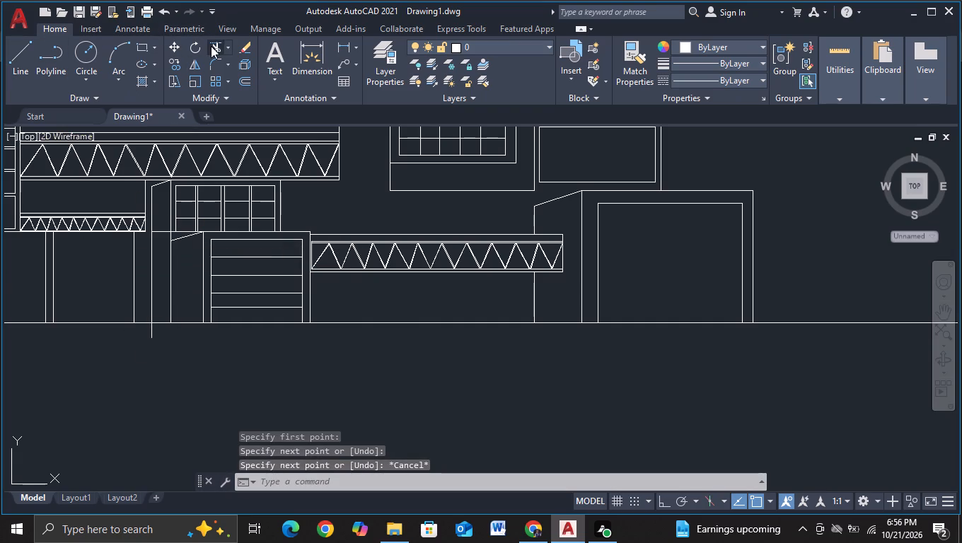
Trim the base line of the window block's side face and the overhang of its outer edge below the ground line.
click(211, 46)
click(160, 233)
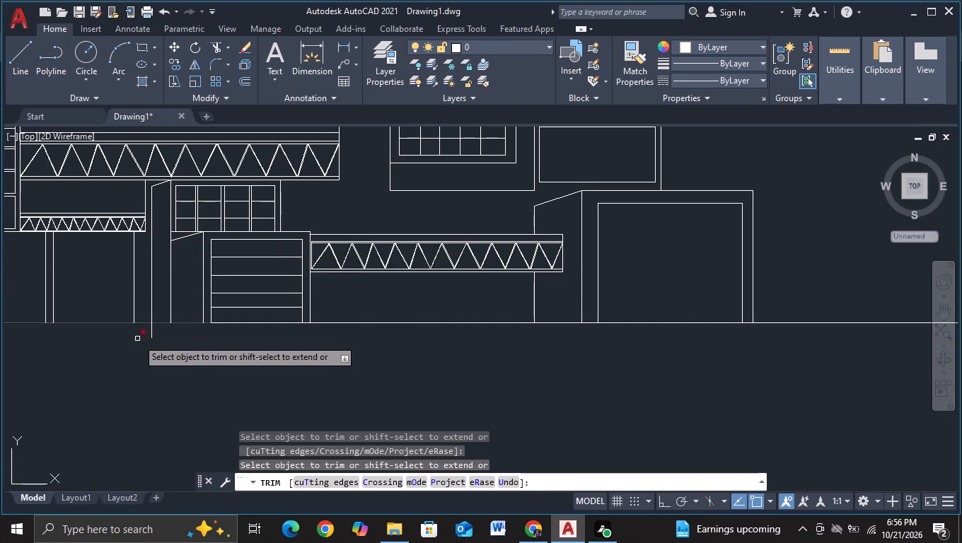
drag(144, 331, 163, 332)
scroll(164, 332, up, 1)
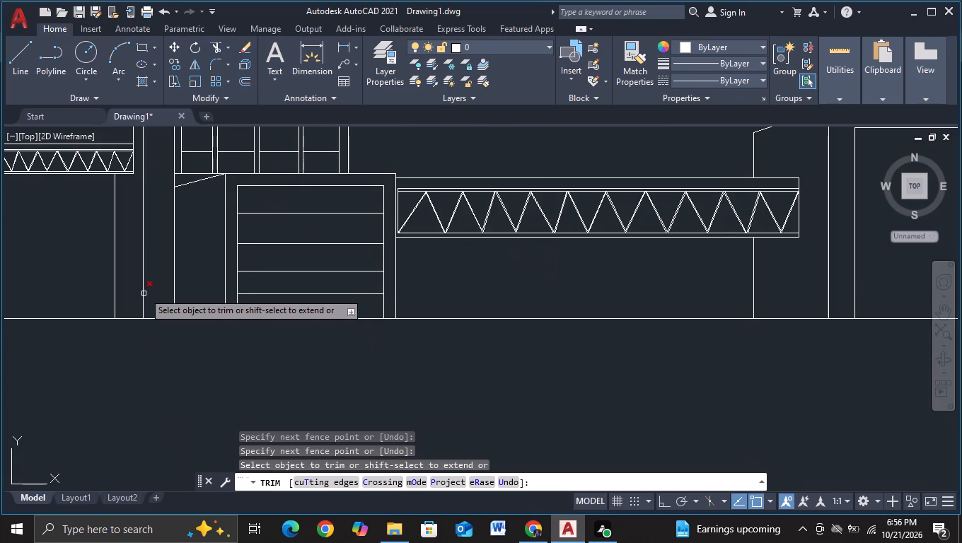
middle_drag(182, 264, 160, 409)
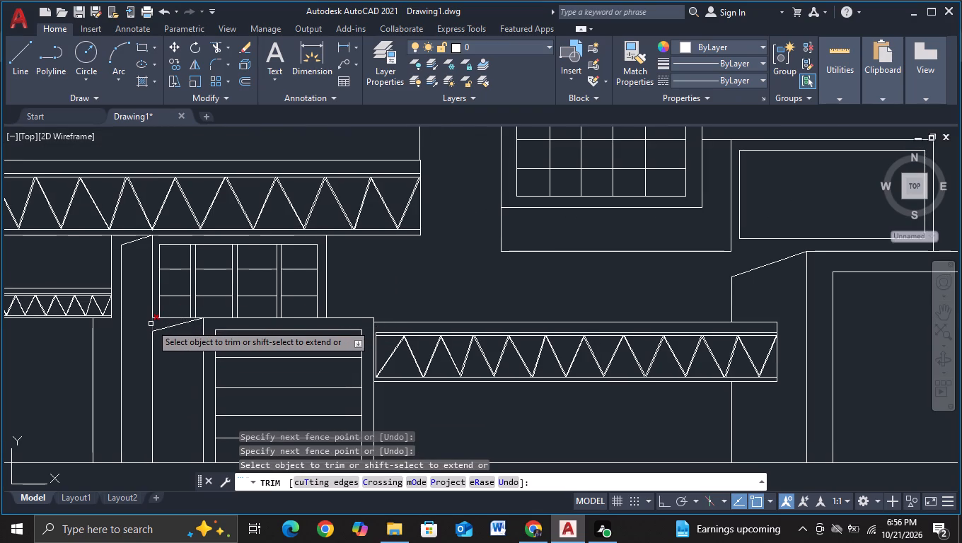
scroll(132, 383, down, 2)
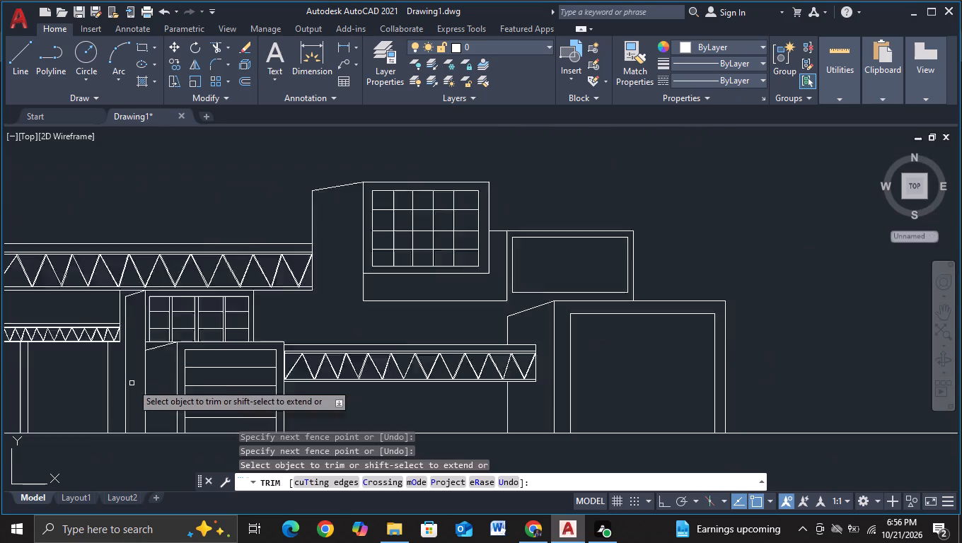
scroll(132, 383, down, 1)
scroll(139, 392, up, 2)
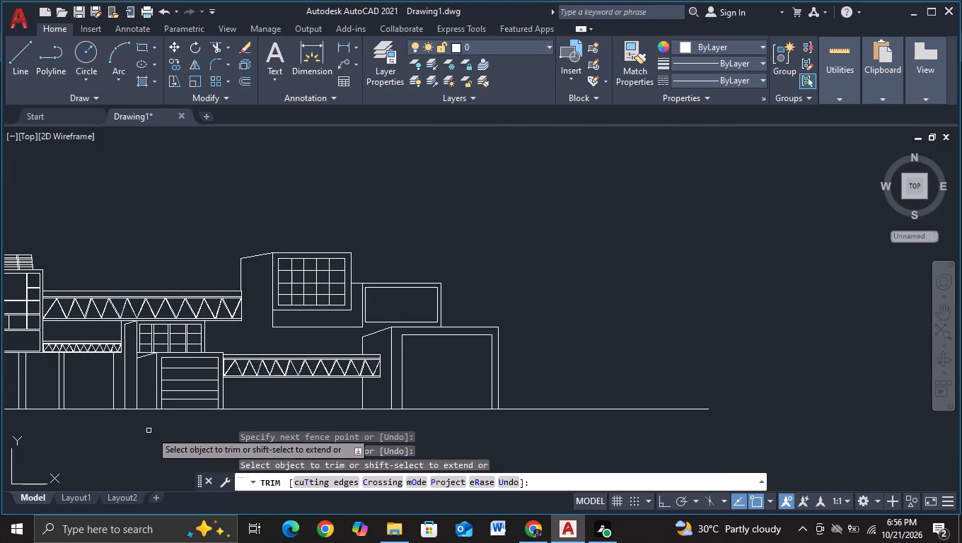
key(Escape)
Extend the gridded-window tower's base with a horizontal line about 773 long and a short vertical line up toward the upper truss bridge's end.
middle_drag(164, 433, 105, 376)
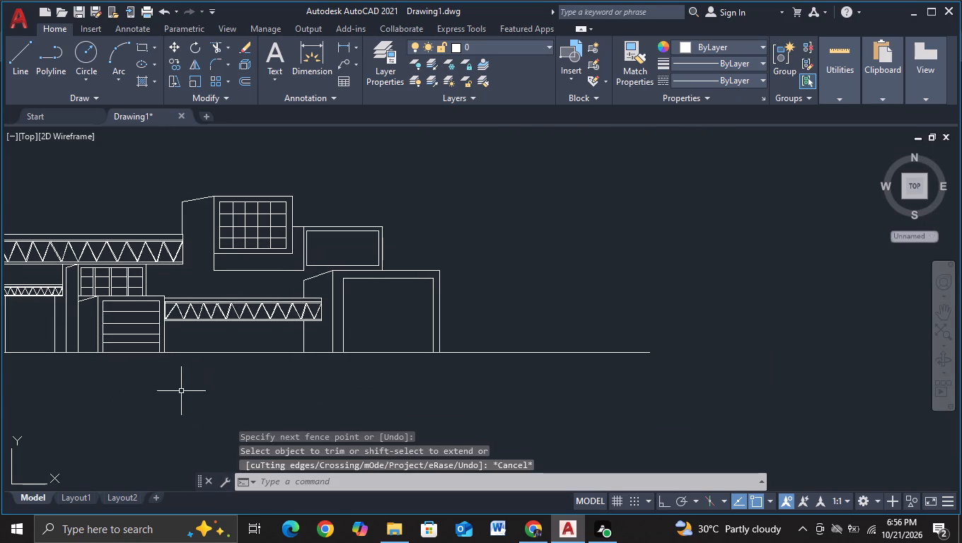
middle_drag(182, 391, 161, 385)
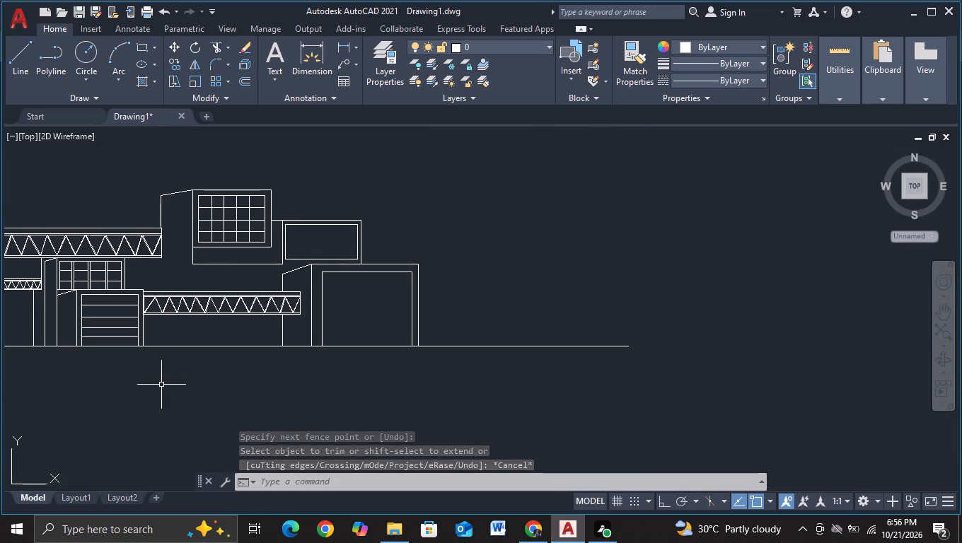
click(21, 81)
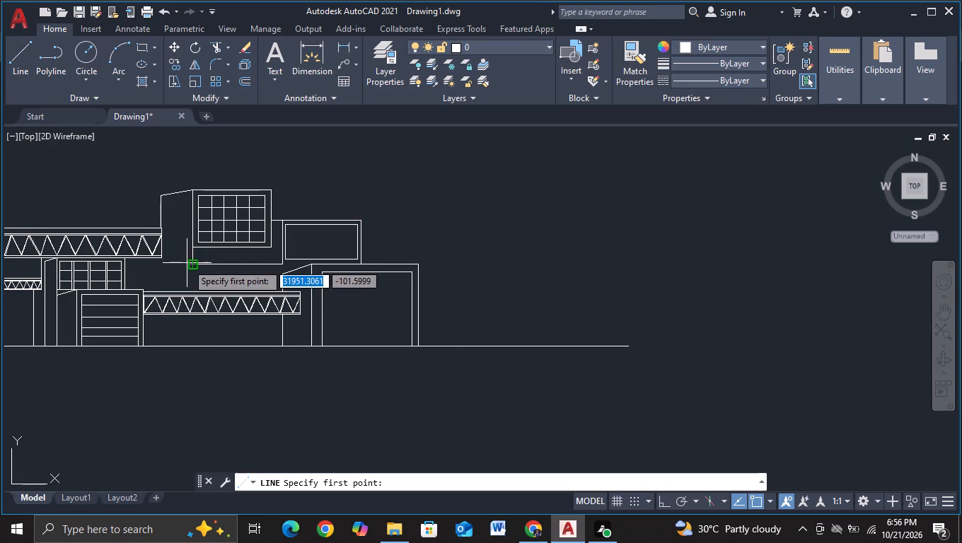
click(190, 264)
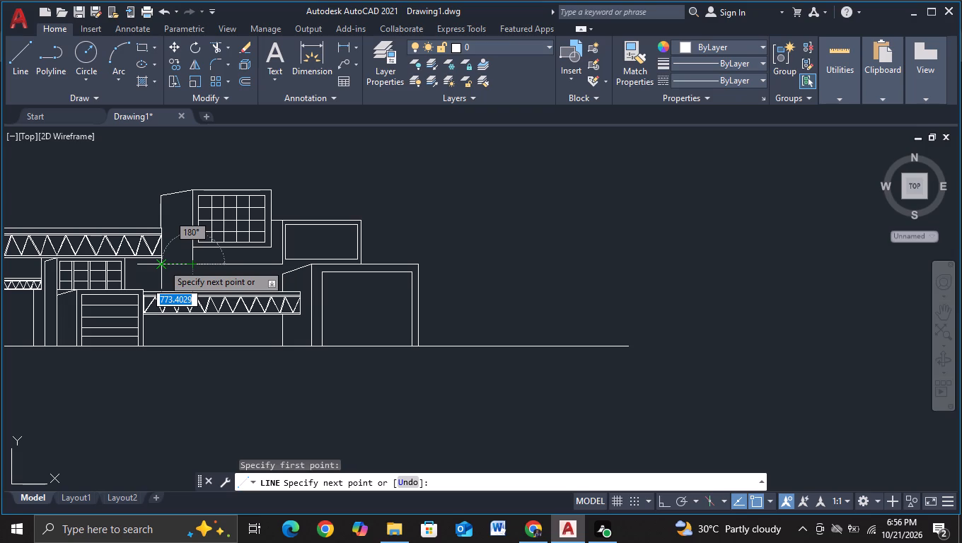
scroll(163, 264, up, 2)
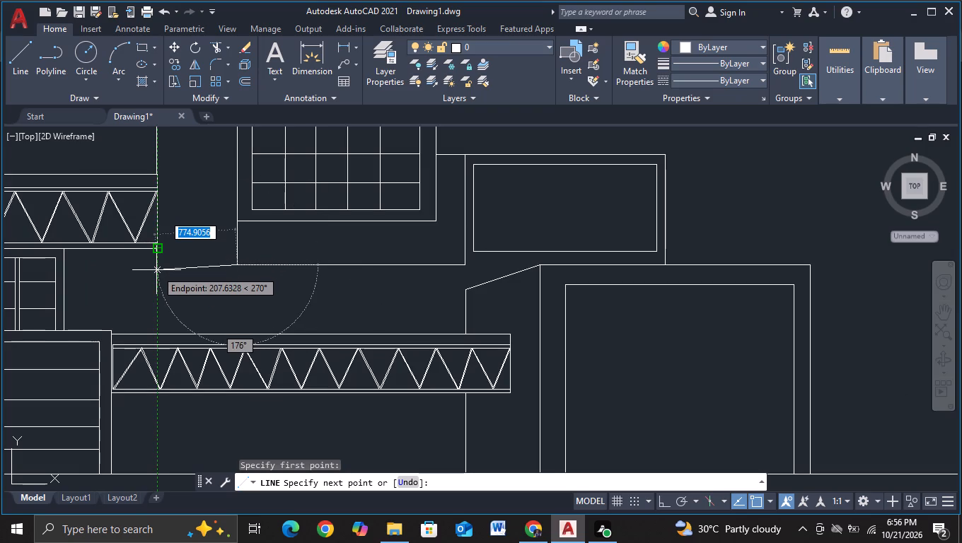
key(F8)
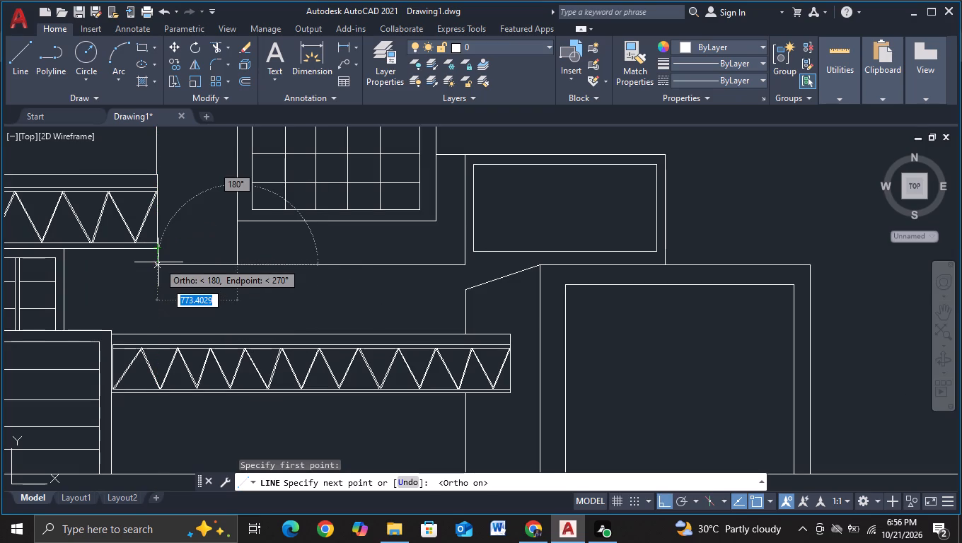
click(157, 266)
click(156, 256)
key(Escape)
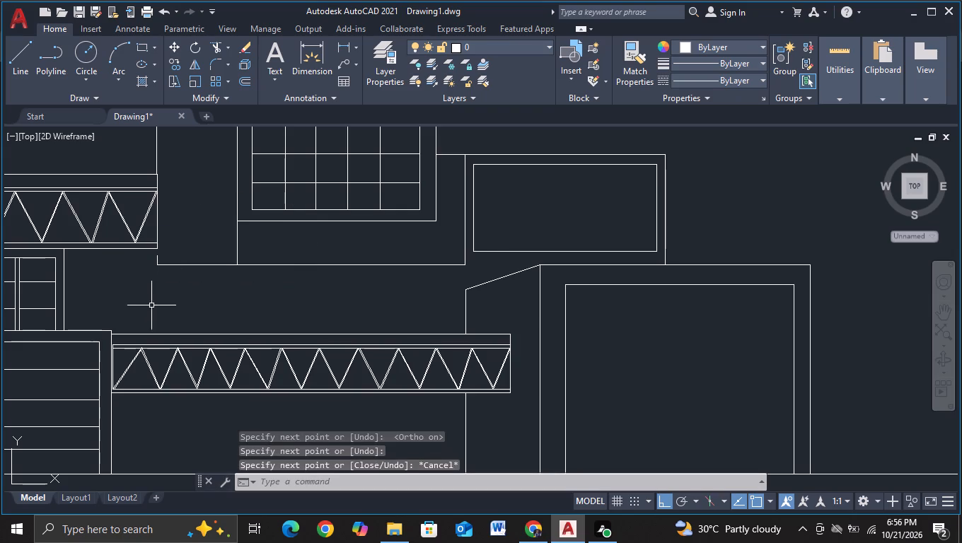
Close the gap between the short vertical line at the gridded-window tower's base corner and the upper truss bridge's end with a vertical line.
click(17, 87)
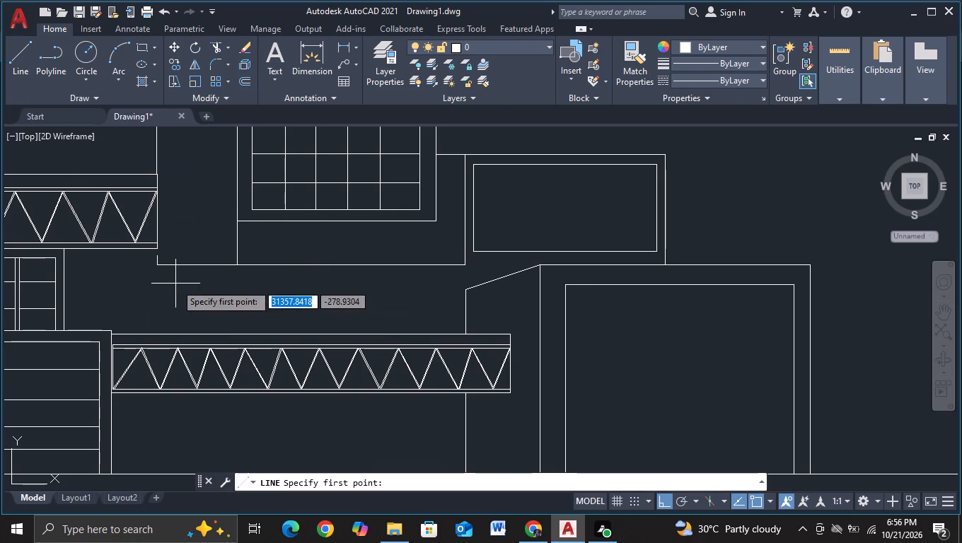
click(155, 257)
click(153, 245)
key(Escape)
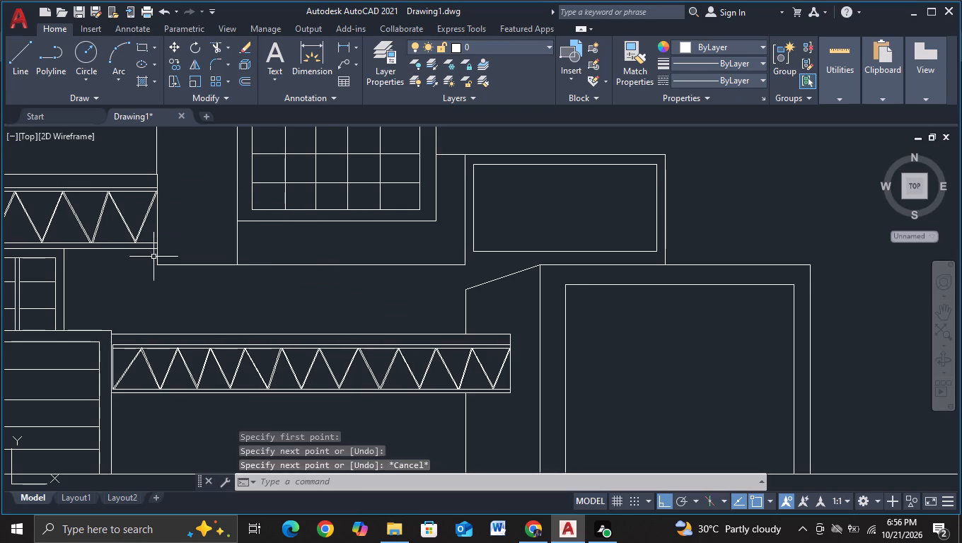
Draw a vertical line about 2829 long from the gridded-window tower's front edge at its base line down past the ground line.
scroll(150, 303, down, 1)
middle_drag(150, 303, 177, 245)
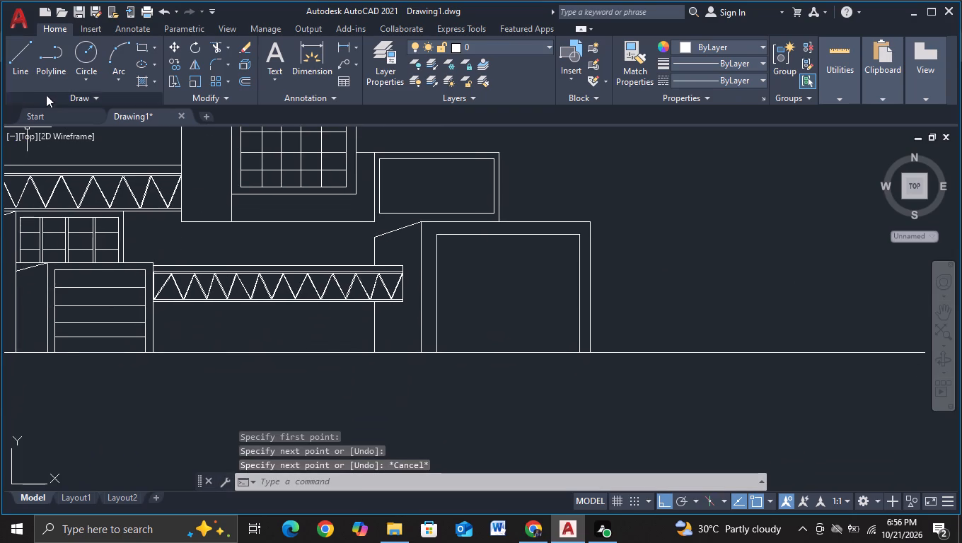
click(10, 68)
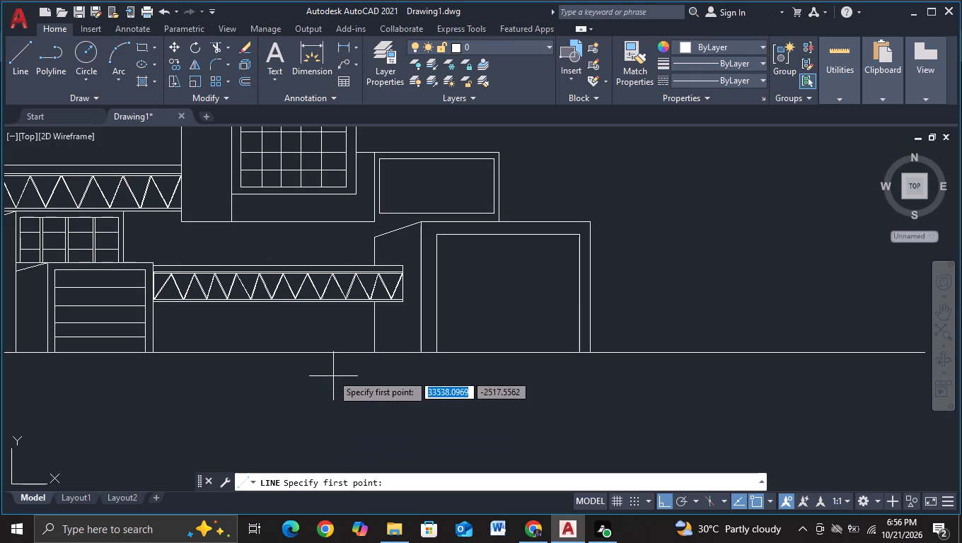
click(229, 223)
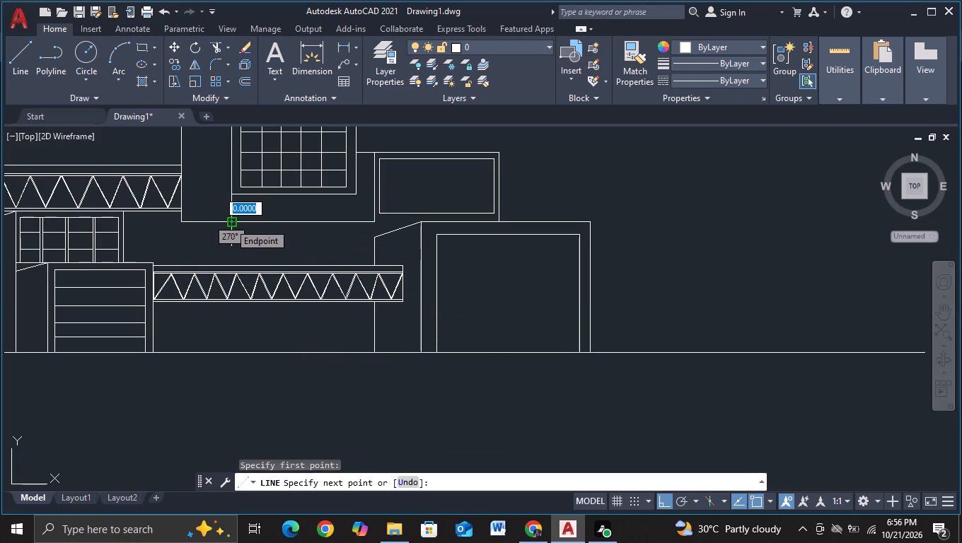
click(201, 406)
key(Escape)
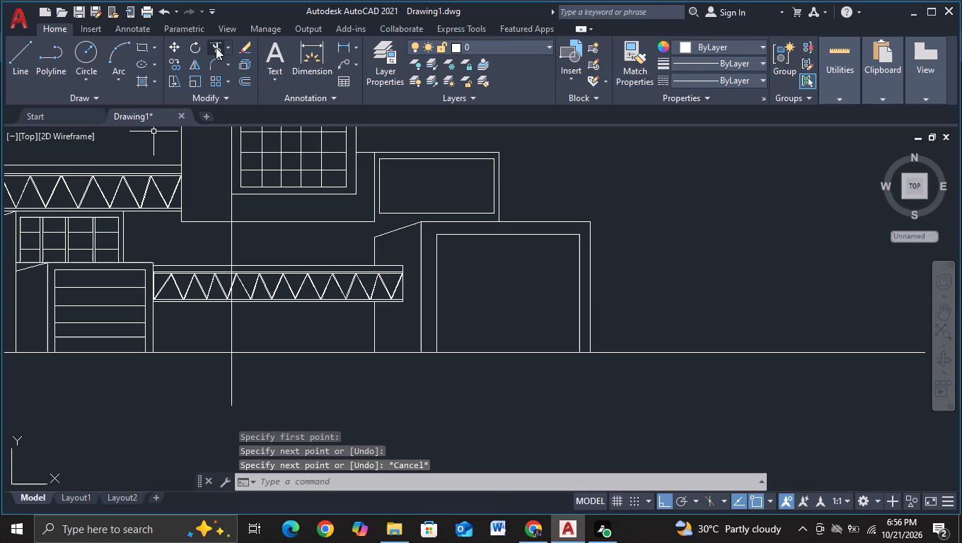
Trim the new vertical line below the ground line and where it crosses the lower truss bridge, keeping the parts above and below the bridge.
click(216, 47)
drag(210, 385, 308, 387)
scroll(216, 345, up, 1)
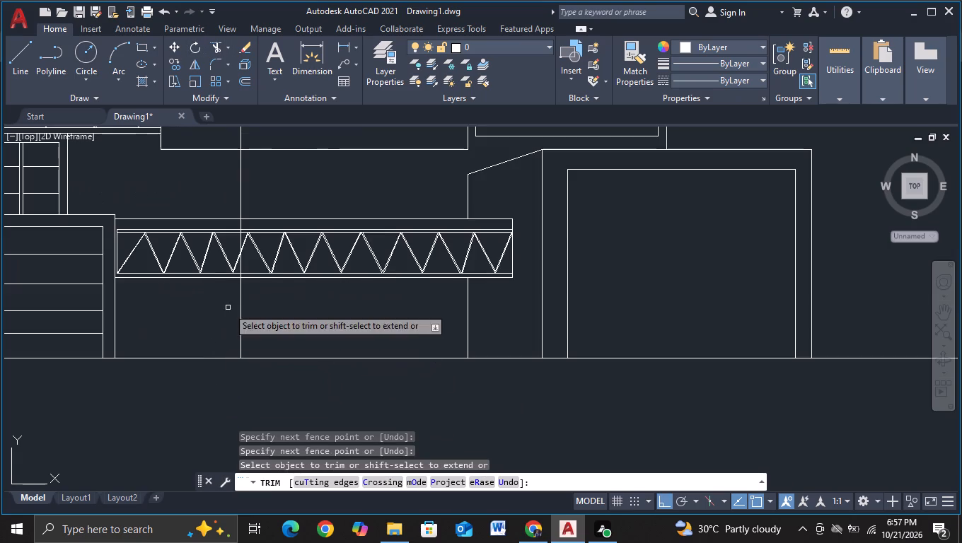
middle_drag(210, 337, 202, 393)
scroll(202, 384, up, 3)
middle_drag(463, 293, 446, 409)
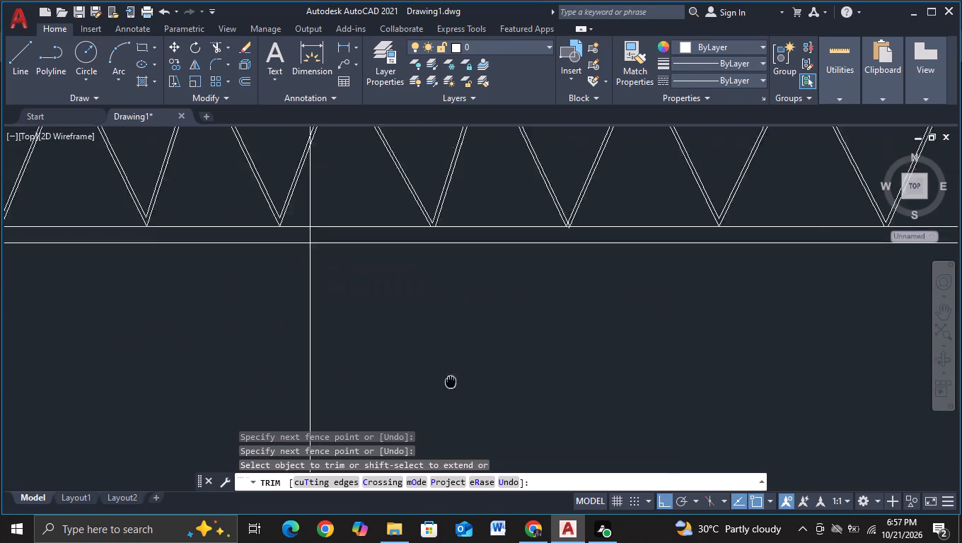
middle_drag(446, 409, 434, 442)
click(287, 321)
drag(279, 272, 340, 272)
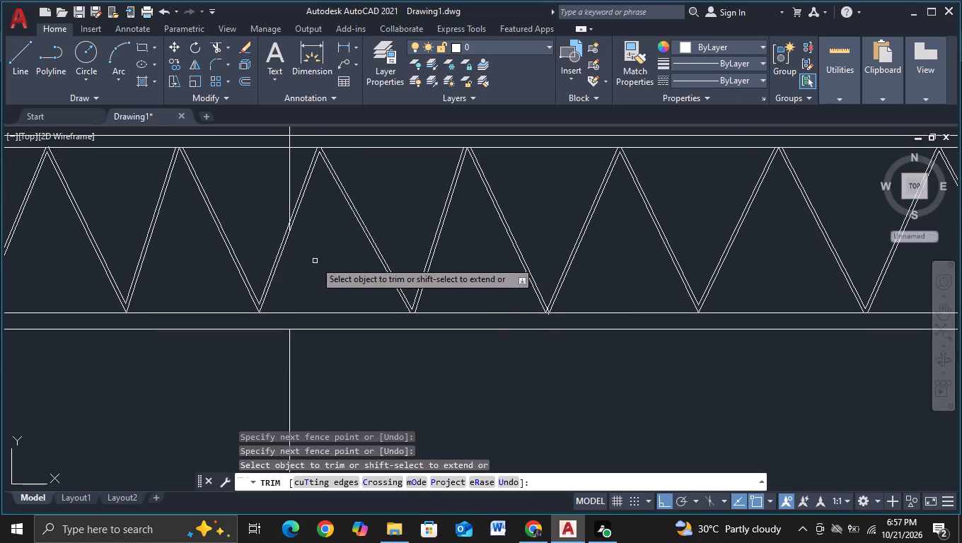
middle_drag(313, 261, 280, 387)
scroll(241, 365, up, 2)
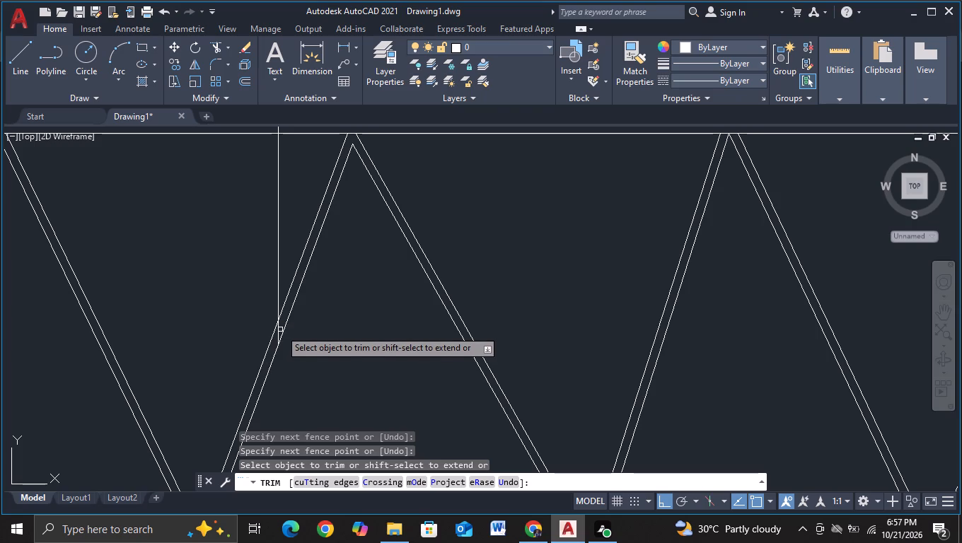
click(278, 329)
drag(248, 269, 286, 262)
scroll(308, 318, down, 2)
middle_drag(313, 331, 274, 423)
click(257, 334)
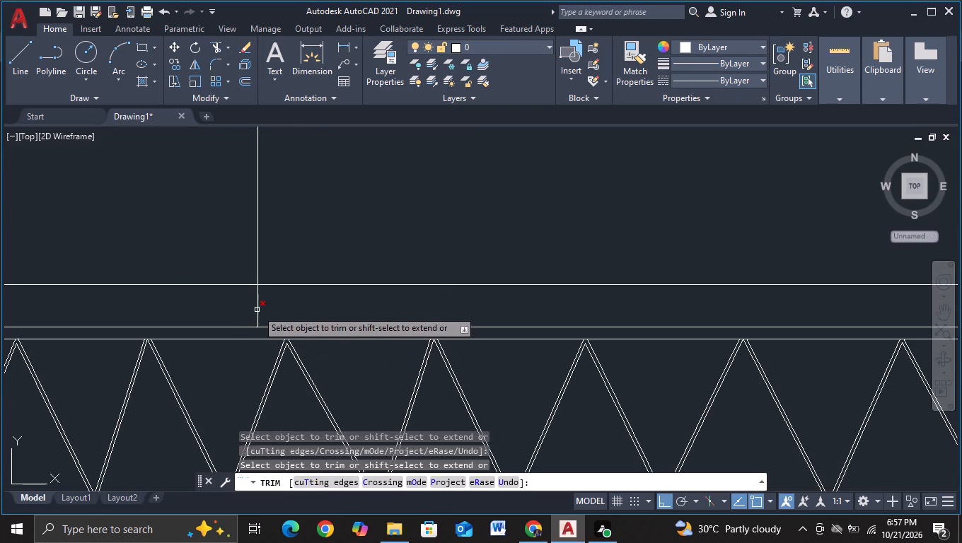
click(257, 310)
scroll(315, 326, down, 4)
middle_drag(331, 387, 293, 349)
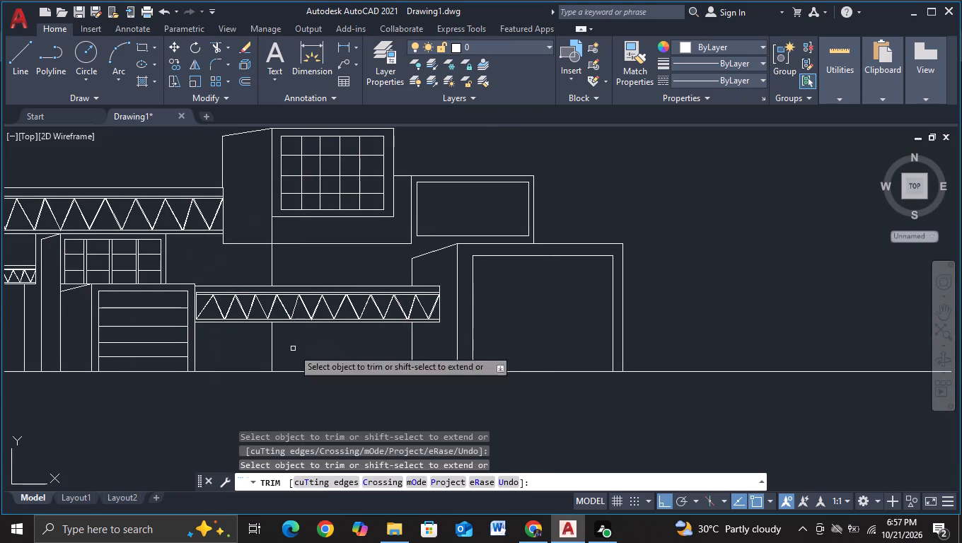
key(Escape)
Draw a vertical line from the outer base corner of the gridded-window tower's side face down past the ground line.
click(23, 72)
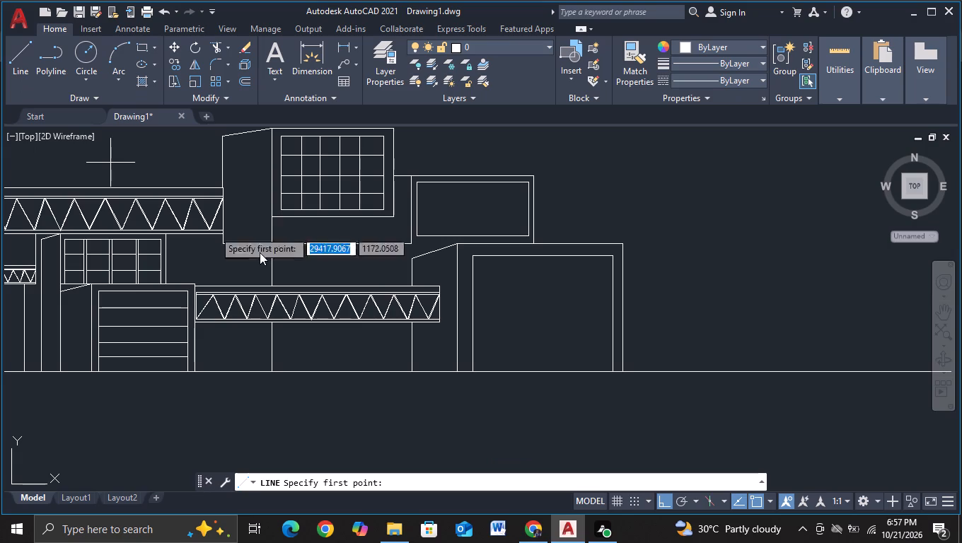
click(223, 245)
click(210, 440)
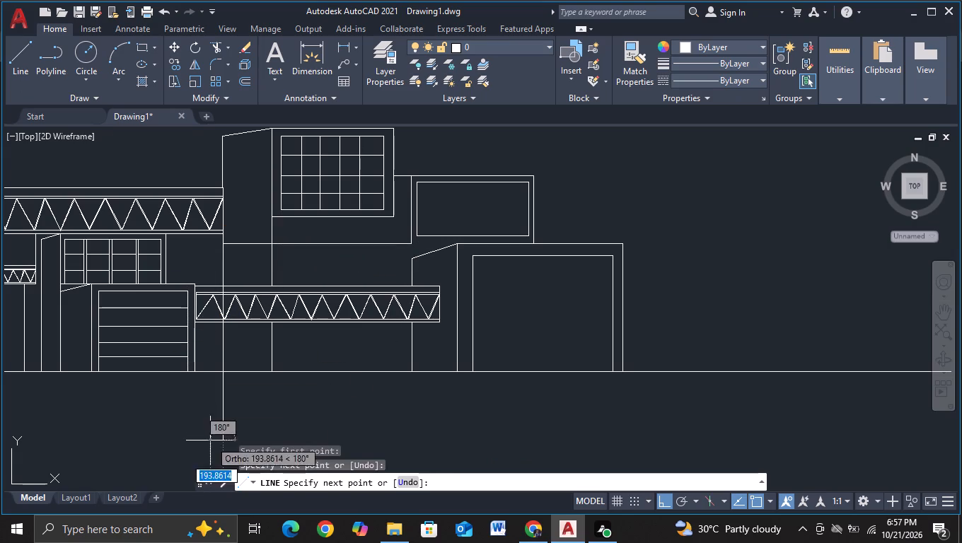
key(Escape)
Trim the side face's vertical line below the ground, beneath the lower truss bridge and across it, so it ends at the bridge's top edge.
click(219, 45)
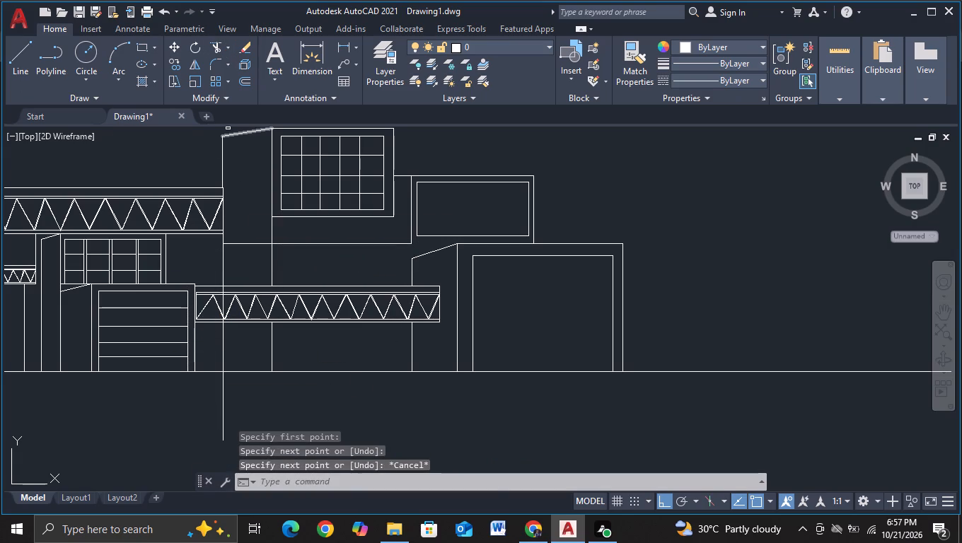
drag(209, 417, 270, 409)
drag(209, 344, 238, 345)
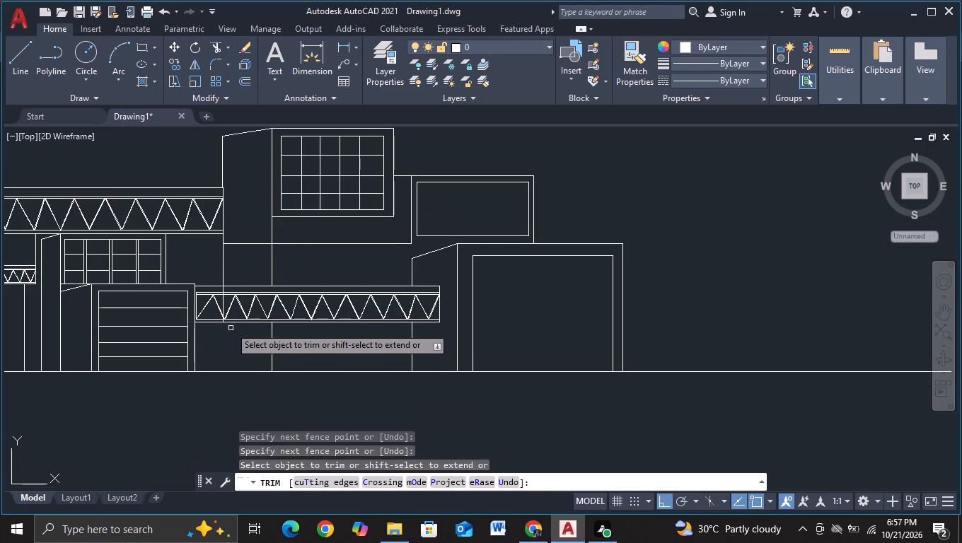
scroll(224, 321, up, 3)
click(211, 330)
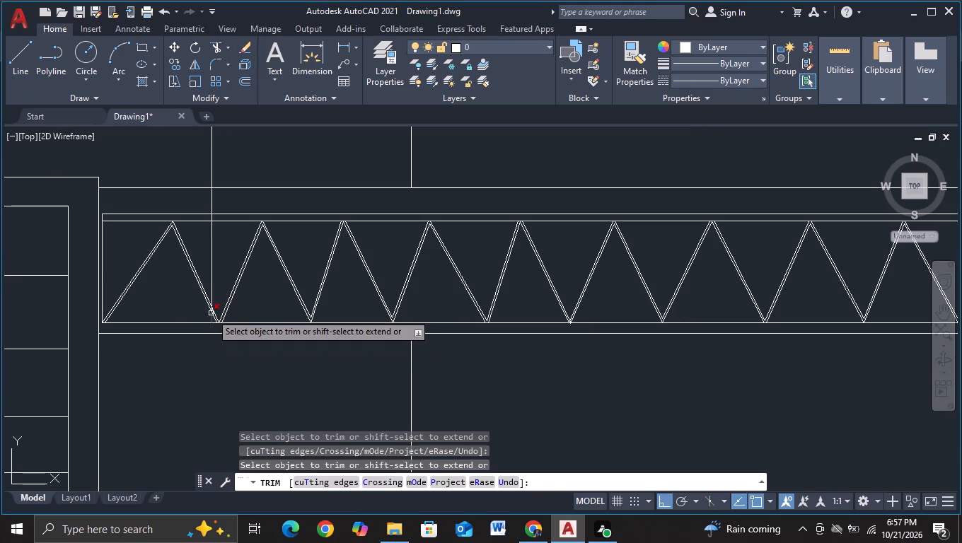
click(211, 313)
click(212, 261)
scroll(211, 320, up, 2)
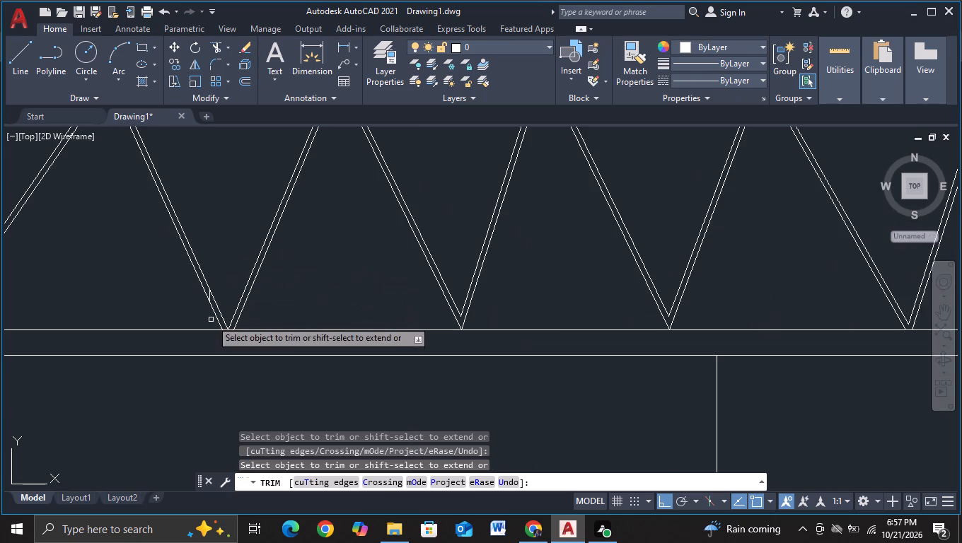
click(209, 293)
middle_drag(224, 284, 196, 479)
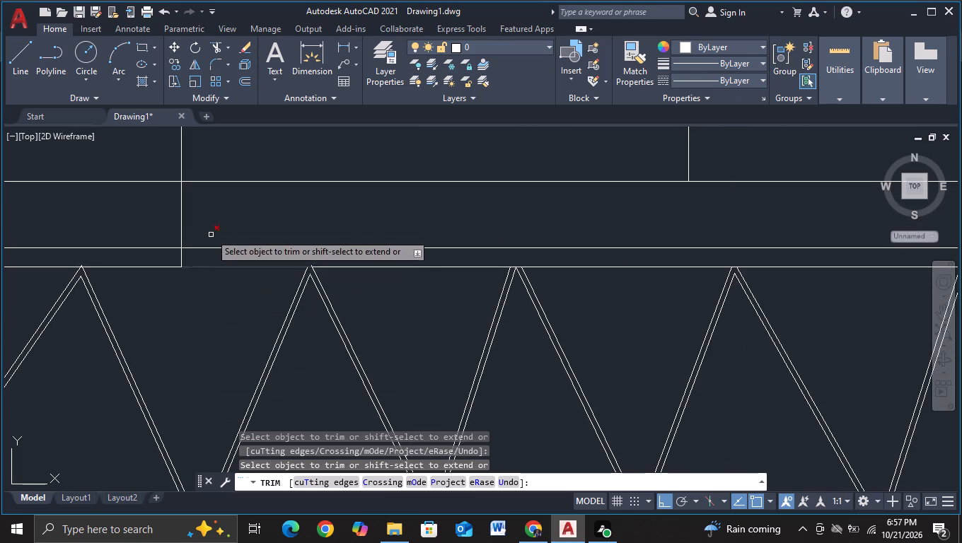
drag(147, 224, 177, 224)
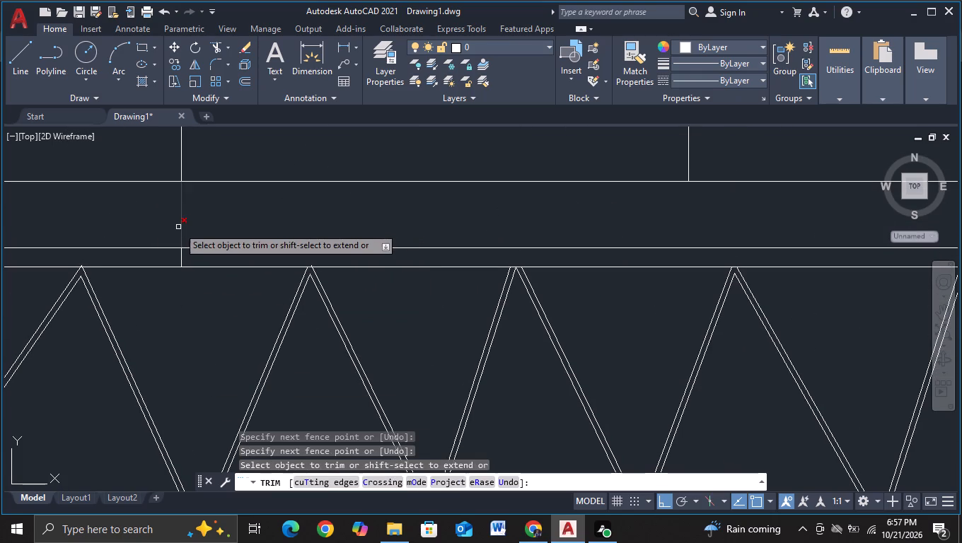
drag(189, 226, 103, 221)
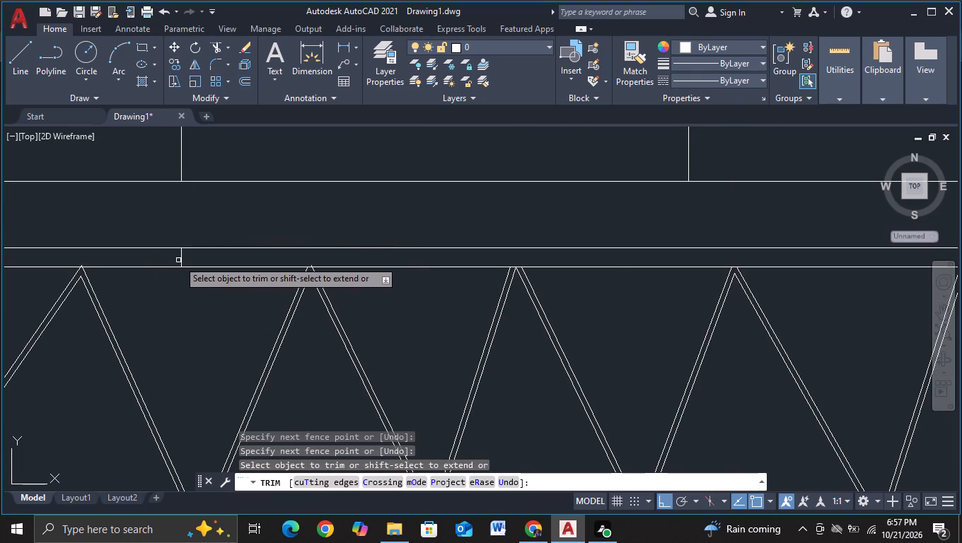
click(178, 260)
click(190, 260)
Trim away the tower's horizontal base line across the side face and from the front edge to the framed block.
middle_drag(183, 218, 187, 340)
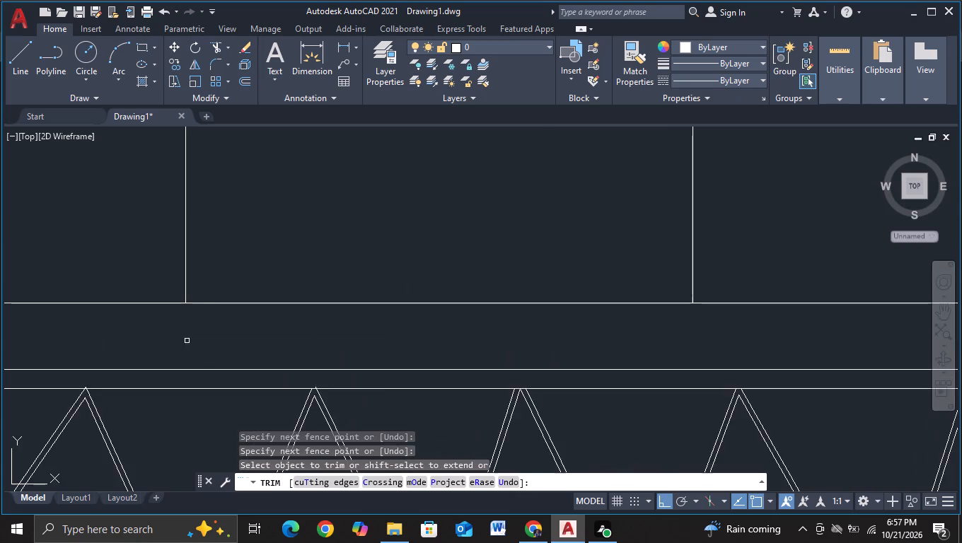
scroll(170, 312, down, 4)
scroll(174, 419, down, 1)
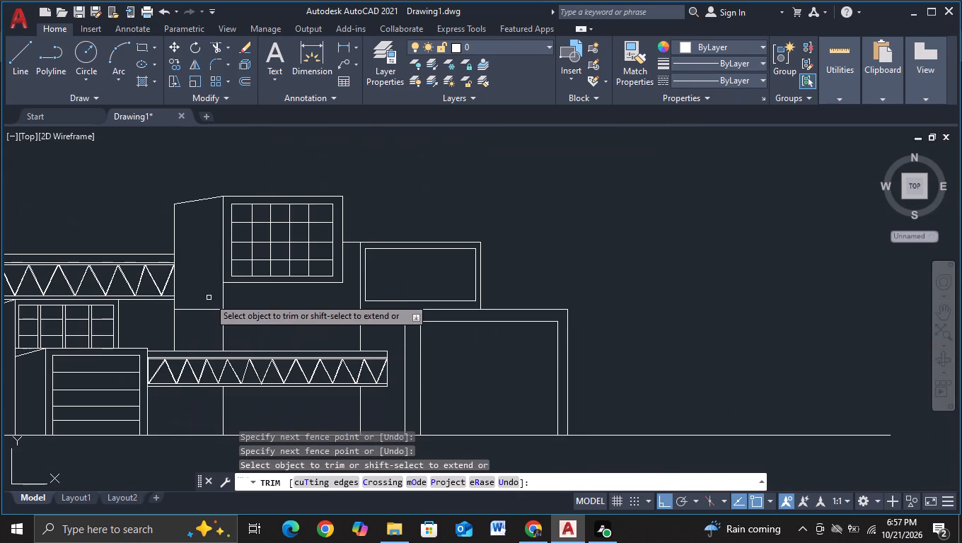
click(204, 310)
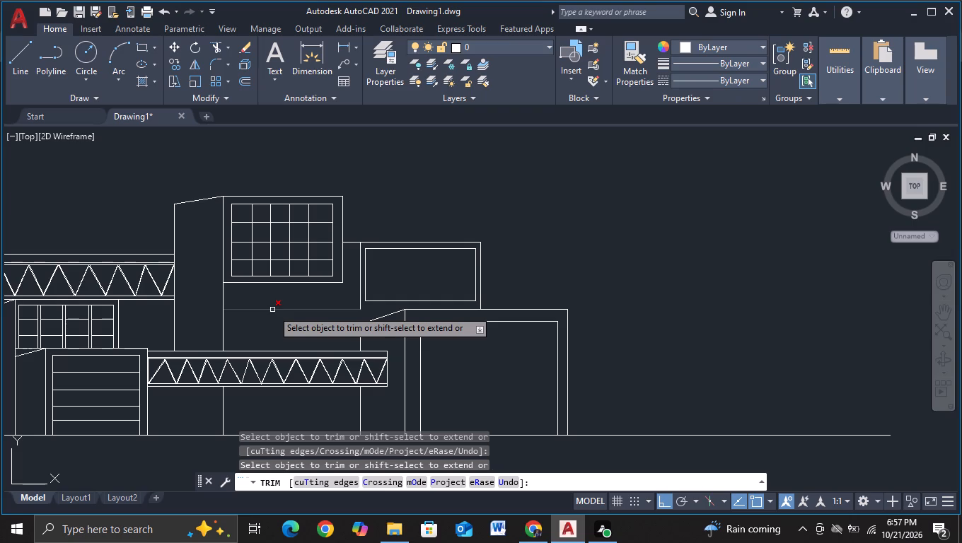
click(272, 310)
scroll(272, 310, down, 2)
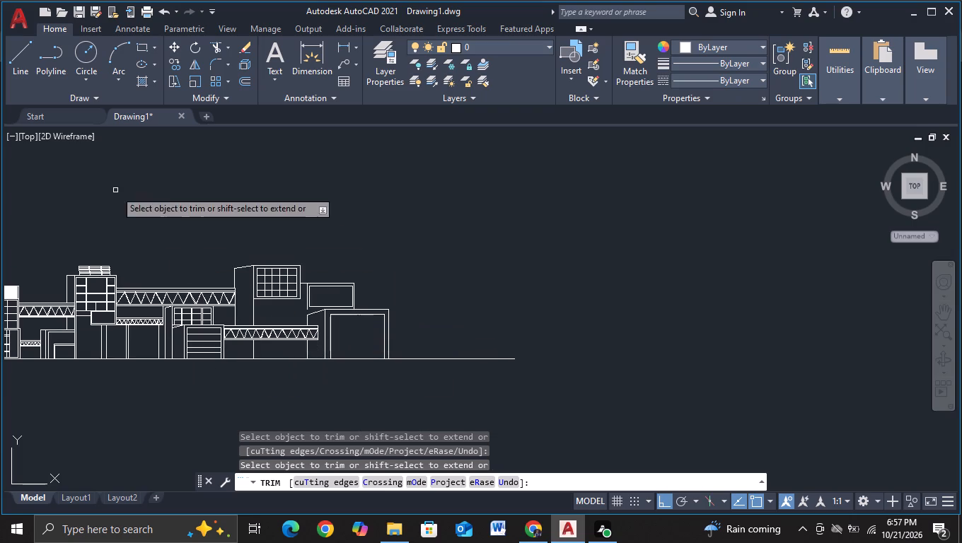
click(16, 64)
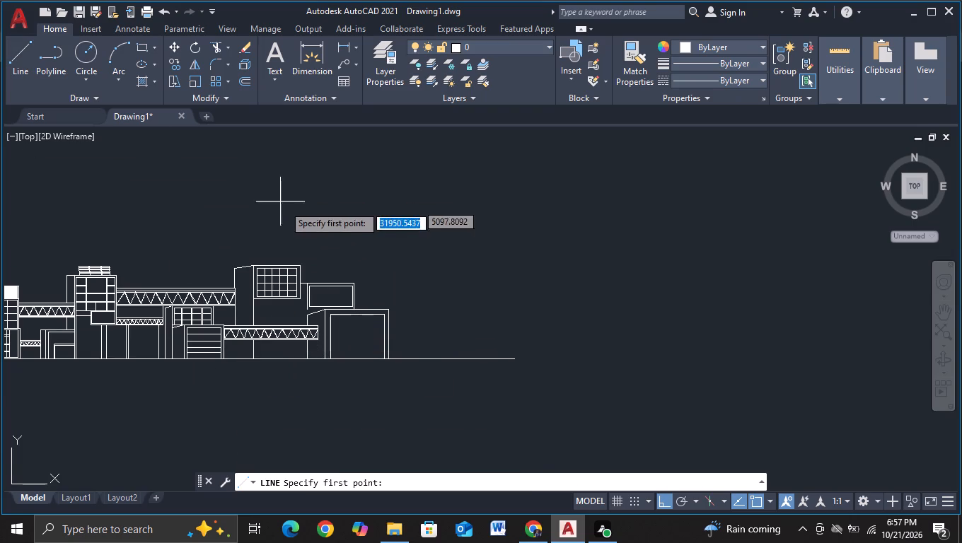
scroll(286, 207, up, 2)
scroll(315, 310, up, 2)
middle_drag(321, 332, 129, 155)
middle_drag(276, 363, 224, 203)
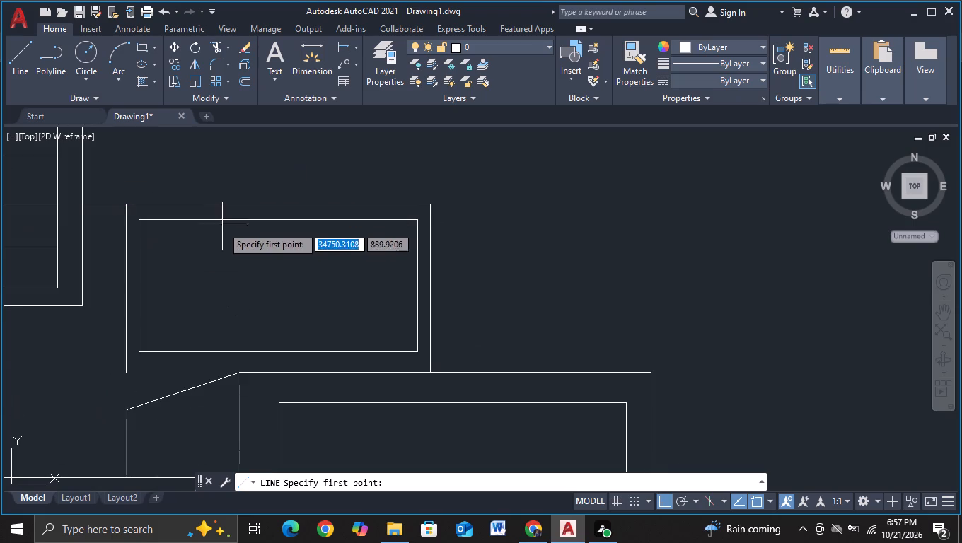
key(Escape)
Copy the upper framed block's inner top line downward as two closely spaced pairs of horizontal lines, about 277 and 555 below it.
click(205, 219)
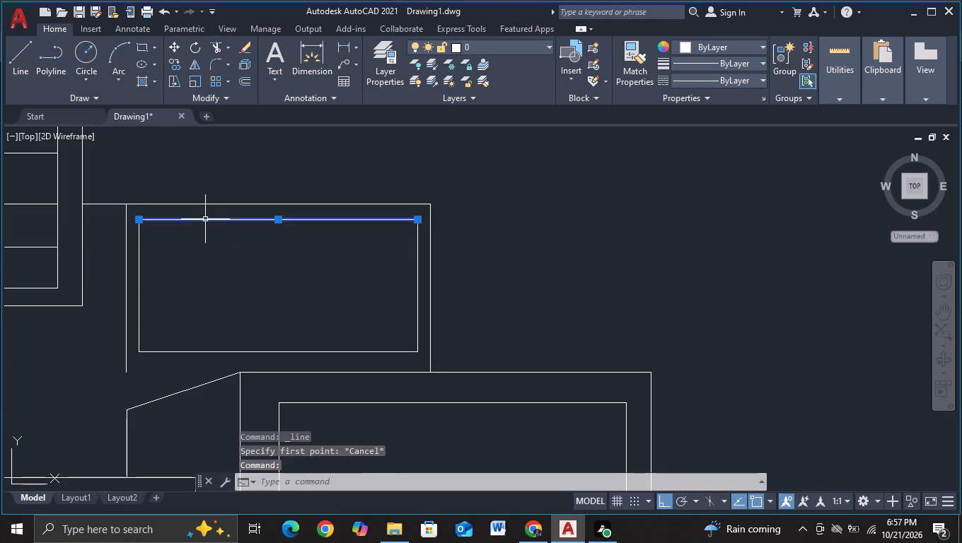
key(c)
click(250, 267)
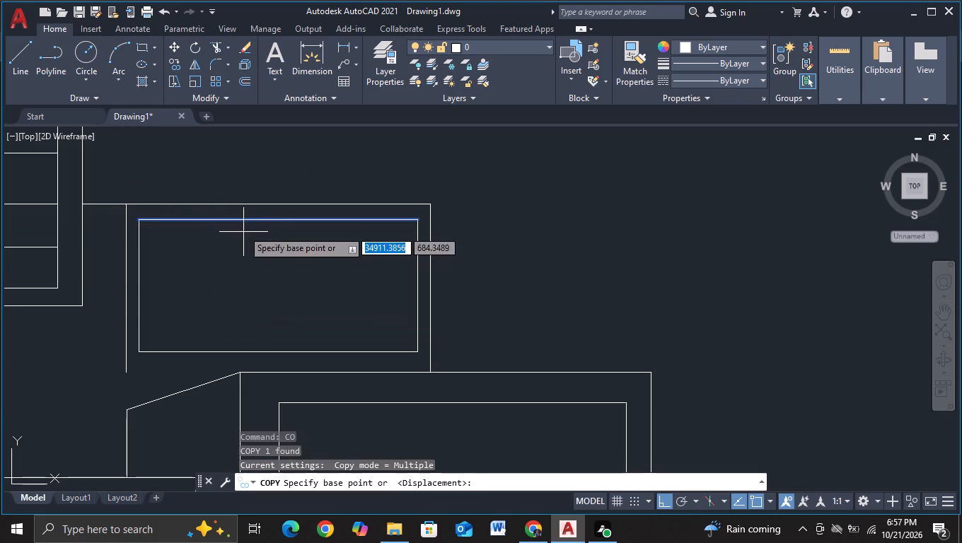
click(243, 221)
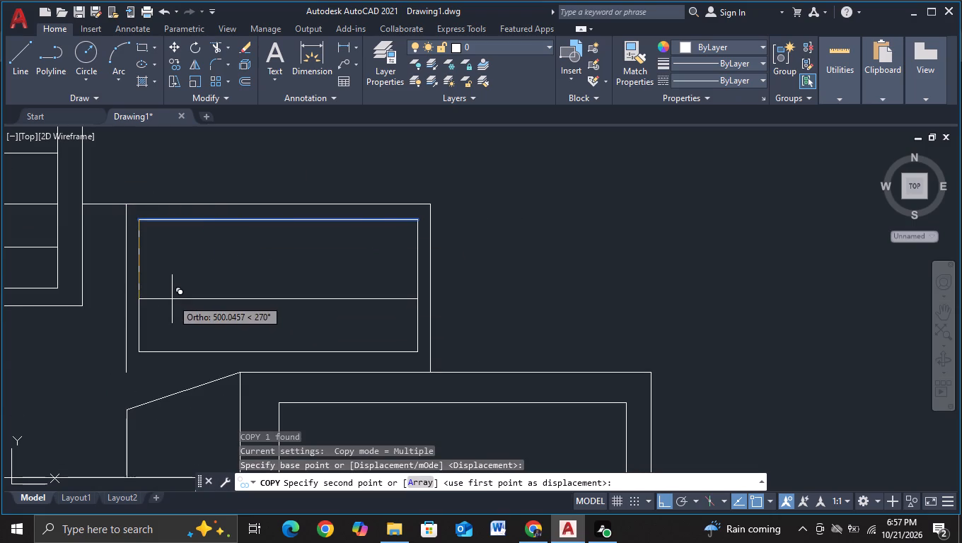
click(170, 264)
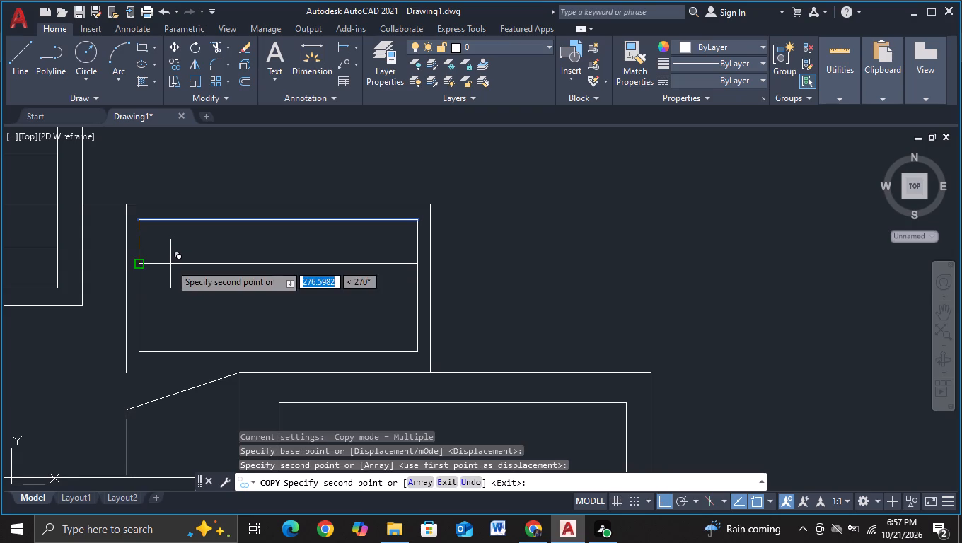
click(168, 269)
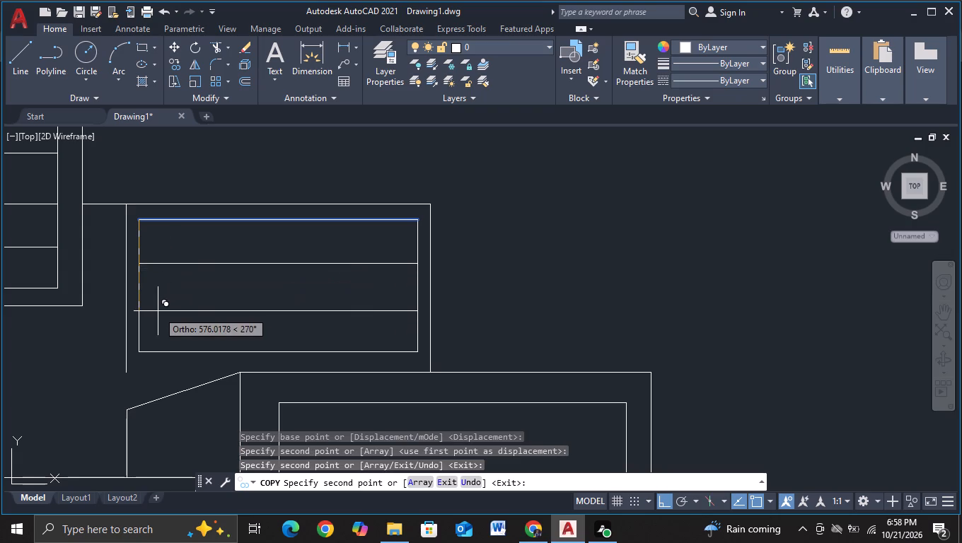
scroll(164, 286, up, 1)
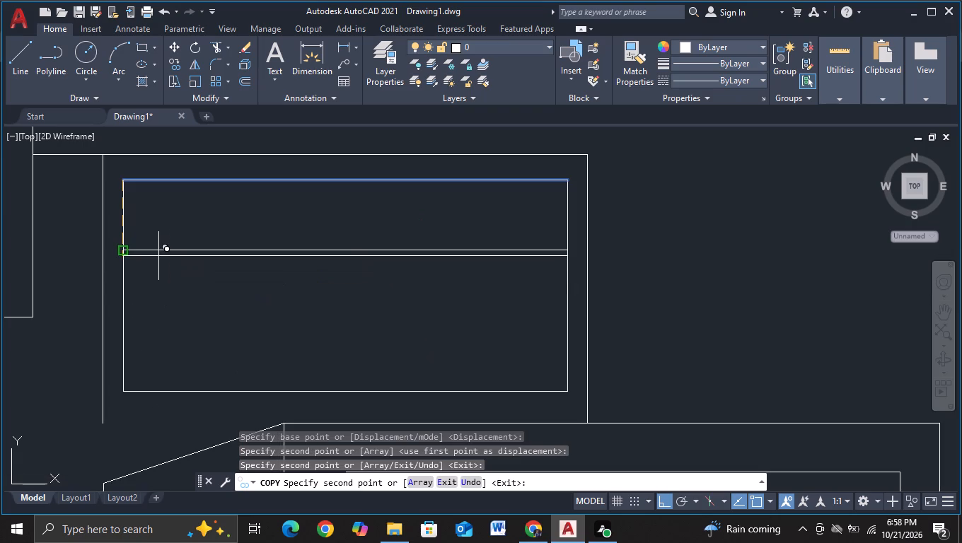
key(F3)
click(158, 256)
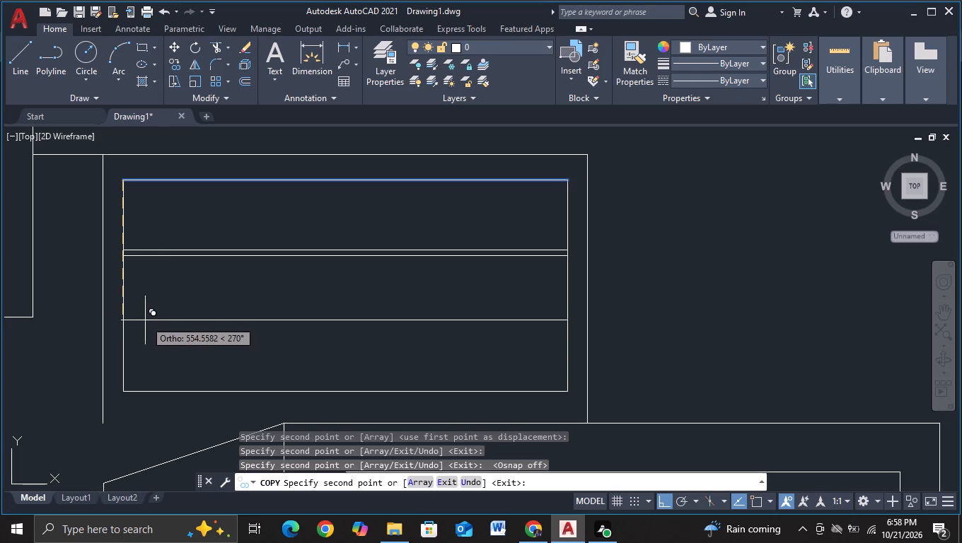
click(145, 317)
click(145, 321)
key(Escape)
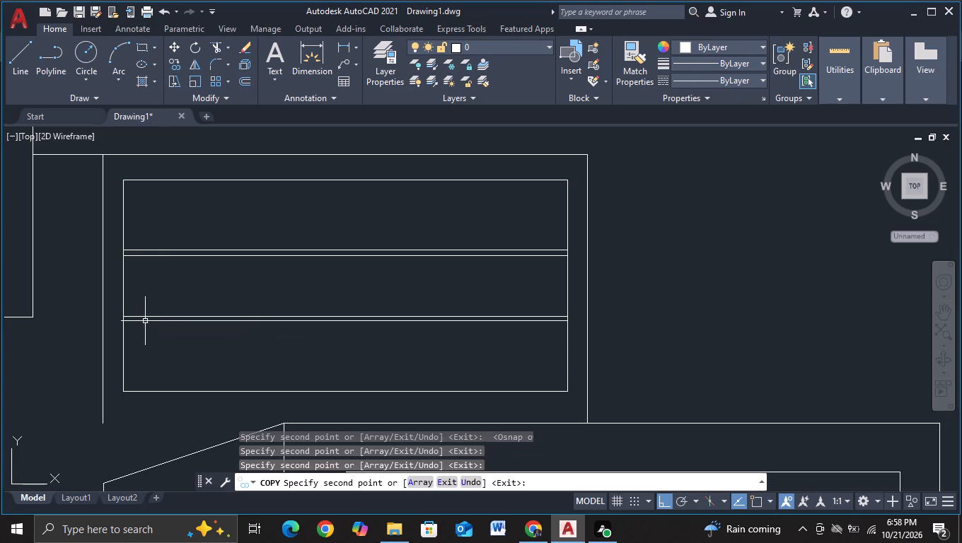
Copy the upper framed block's inner left line rightward as two vertical dividers, about 490 and 1240 away.
scroll(141, 325, down, 2)
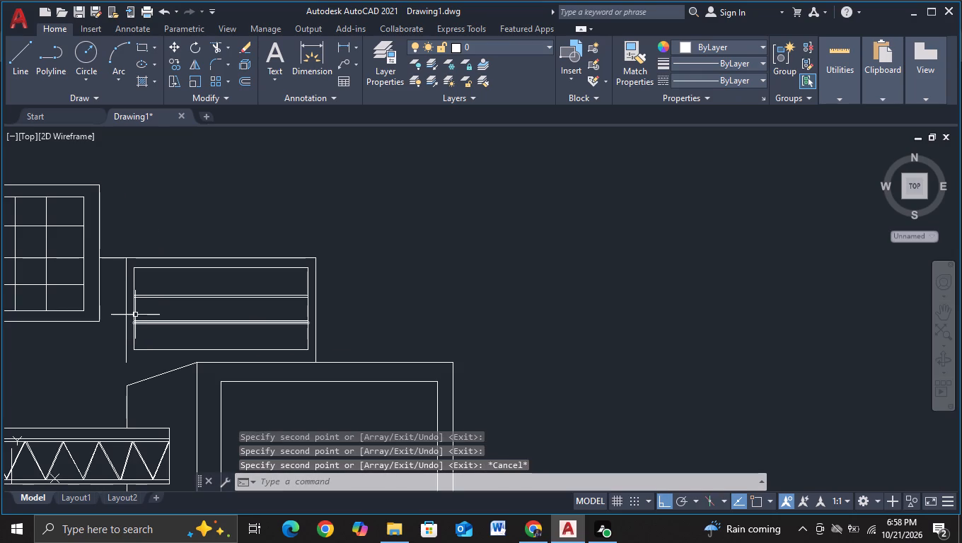
click(135, 313)
key(c)
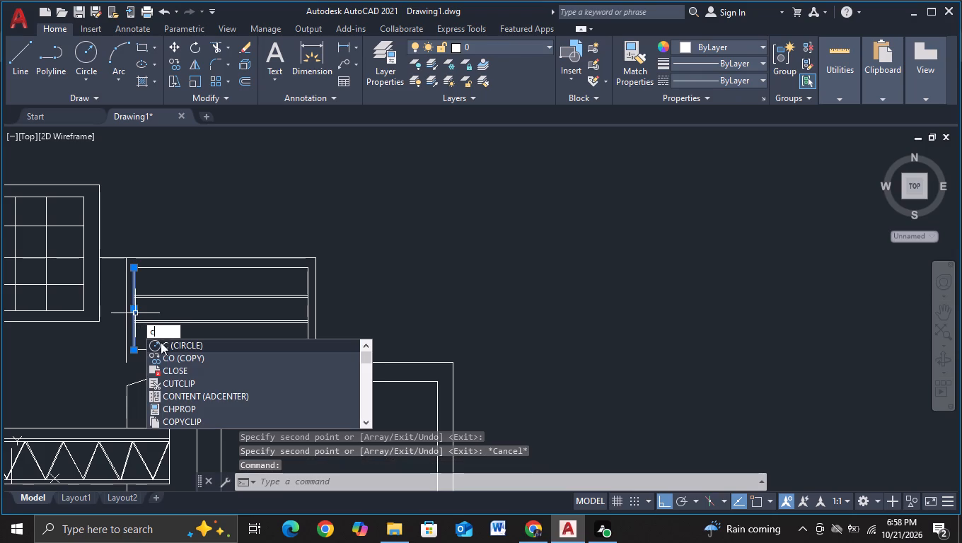
click(164, 354)
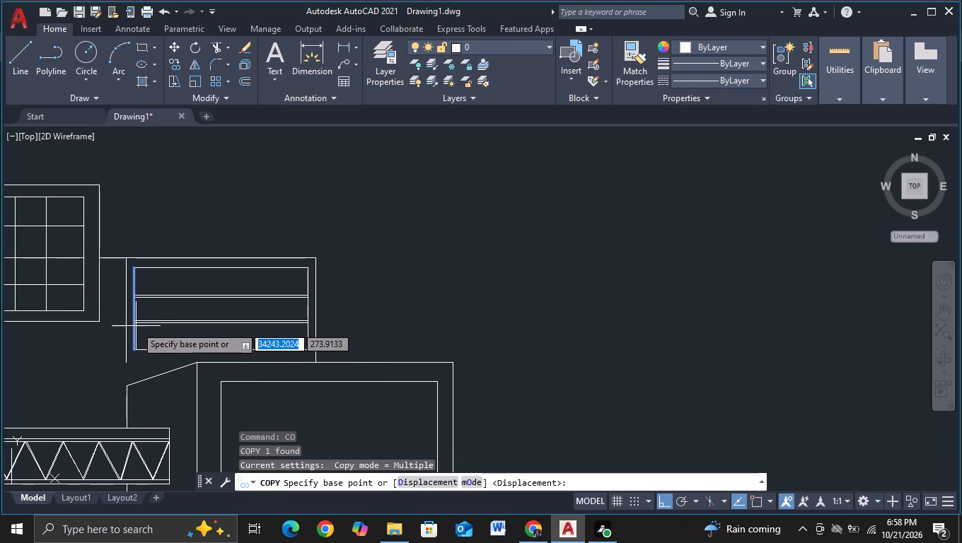
click(135, 326)
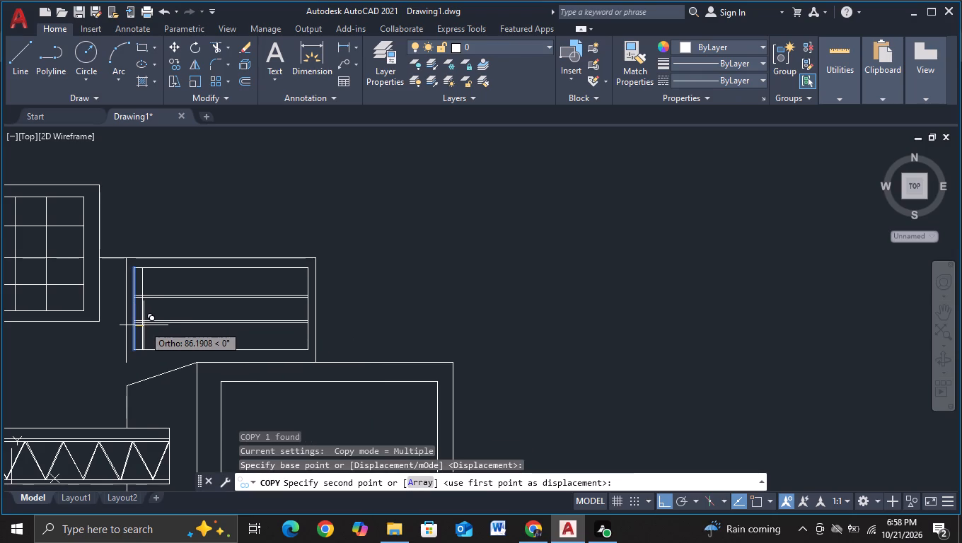
scroll(144, 325, up, 2)
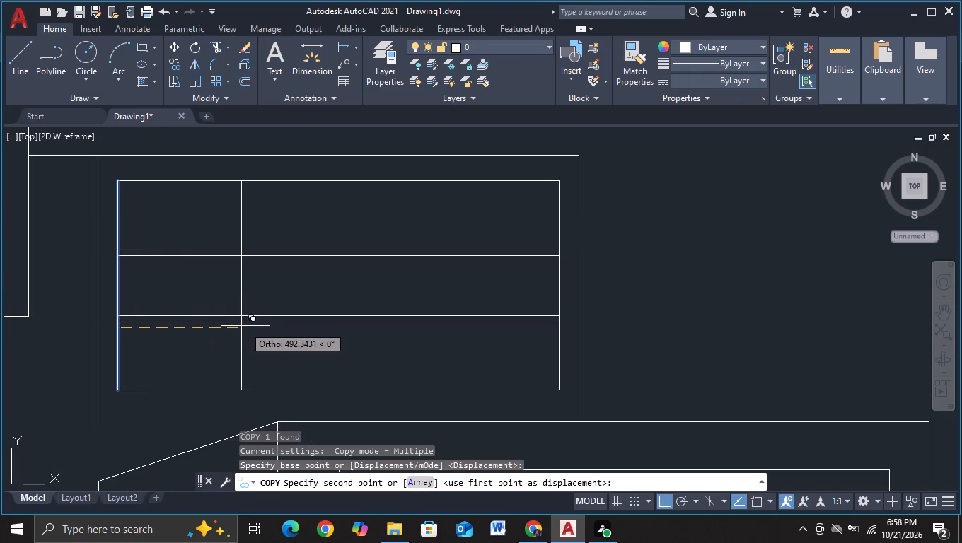
click(243, 326)
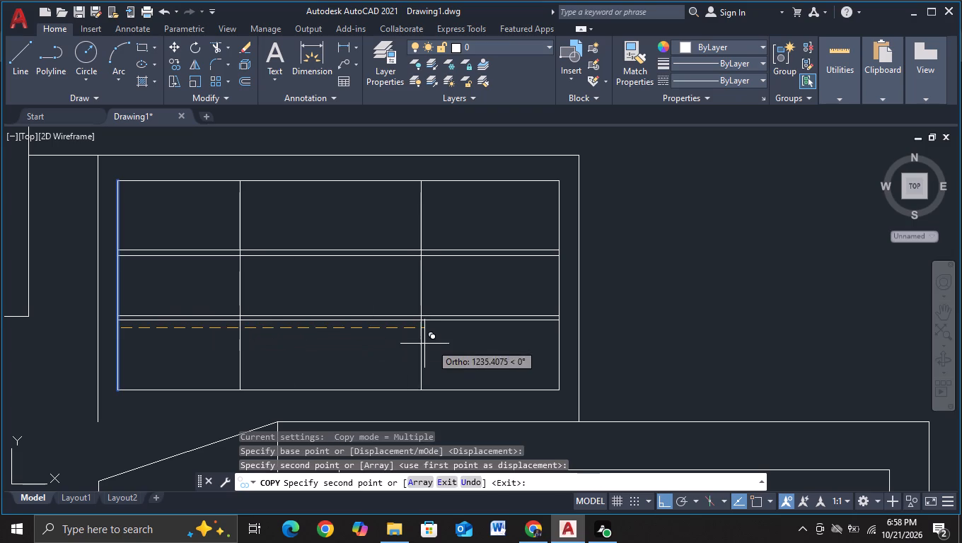
click(428, 344)
key(Escape)
Trim both vertical dividers where they cross the gaps between the two closely spaced horizontal line pairs.
scroll(260, 337, down, 1)
click(211, 47)
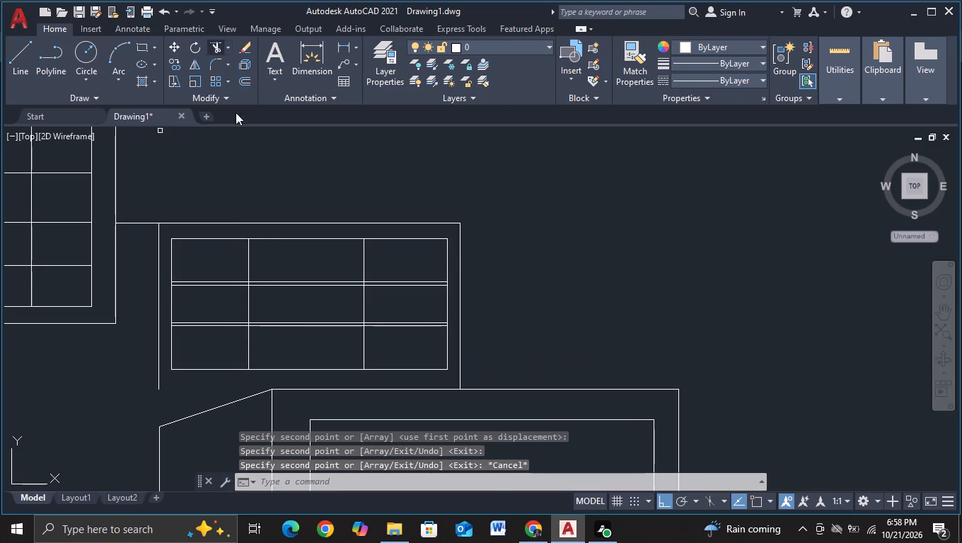
scroll(230, 289, up, 2)
click(274, 271)
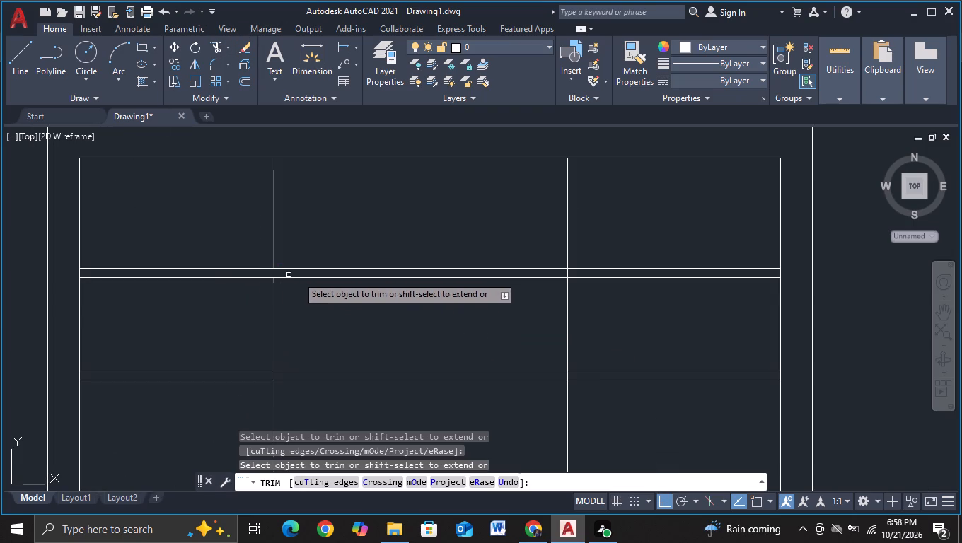
click(566, 274)
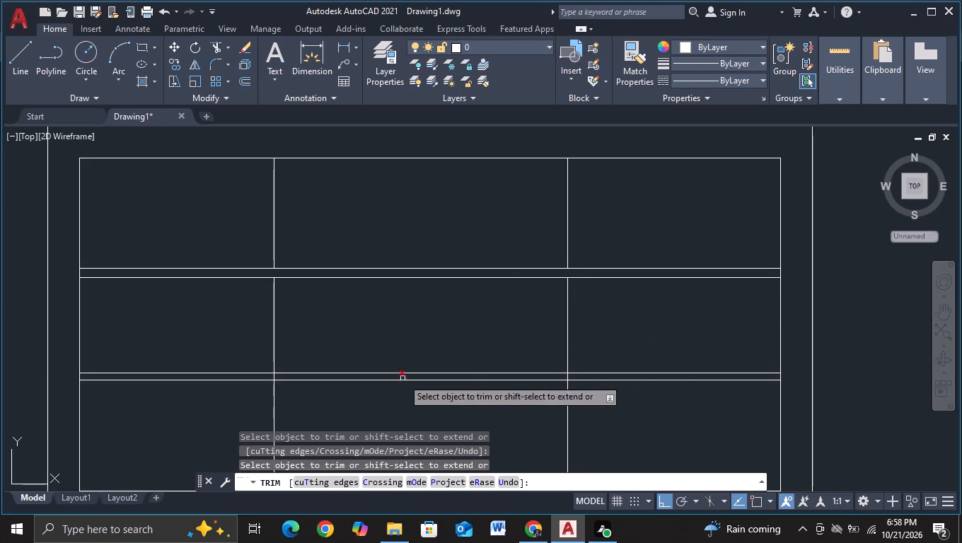
click(274, 377)
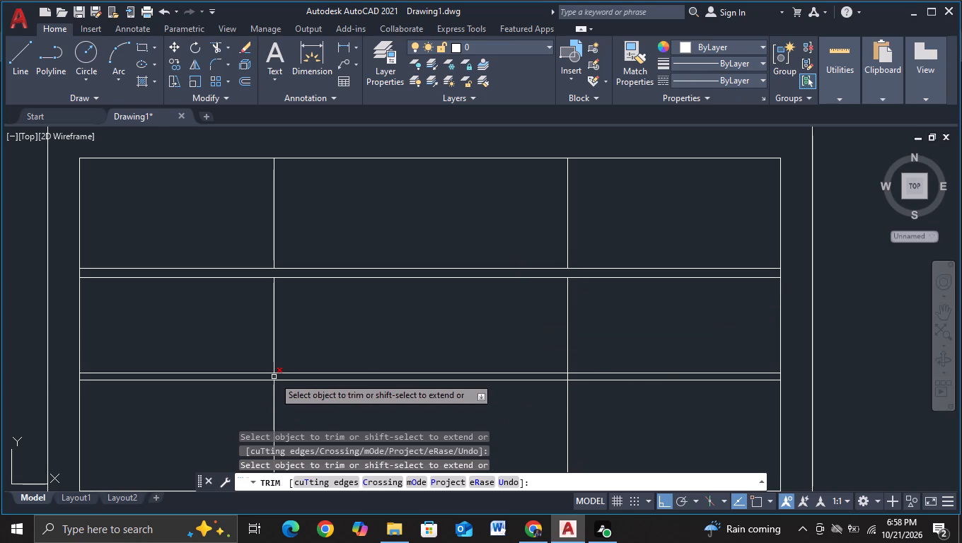
click(567, 377)
scroll(509, 390, down, 2)
middle_drag(506, 398, 506, 363)
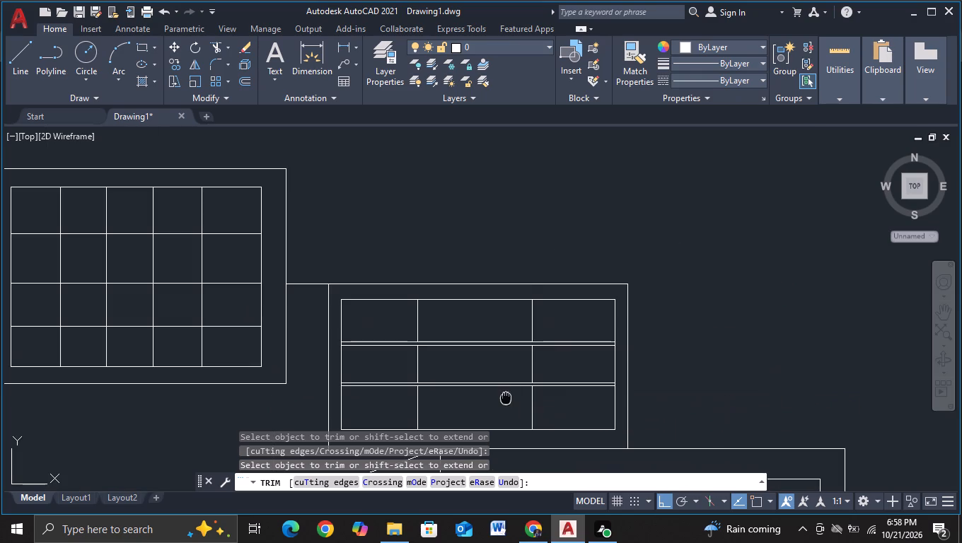
middle_drag(506, 363, 512, 336)
key(Escape)
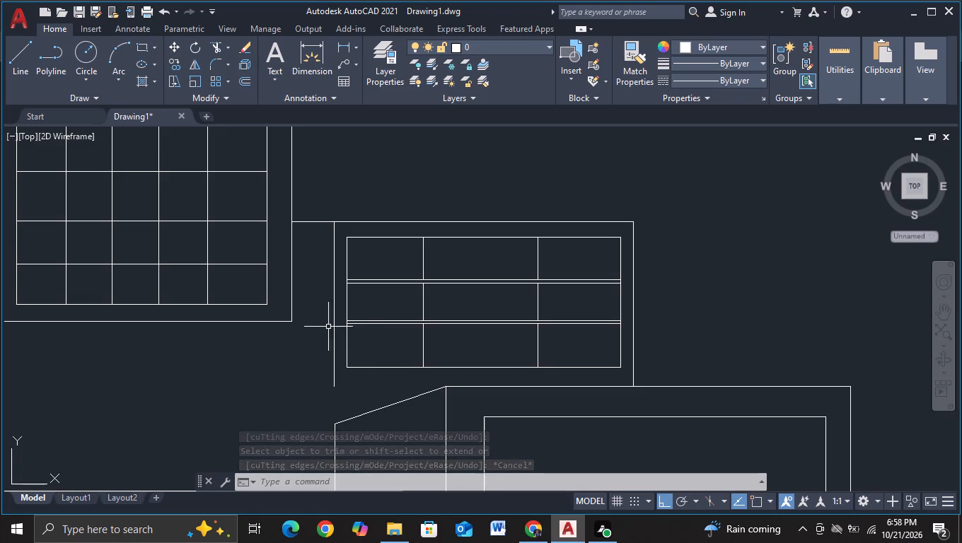
key(Escape)
Copy all six vertical divider segments about 36 to the right to form double mullions in the upper framed block.
drag(416, 301, 441, 302)
drag(441, 302, 407, 308)
drag(435, 262, 401, 264)
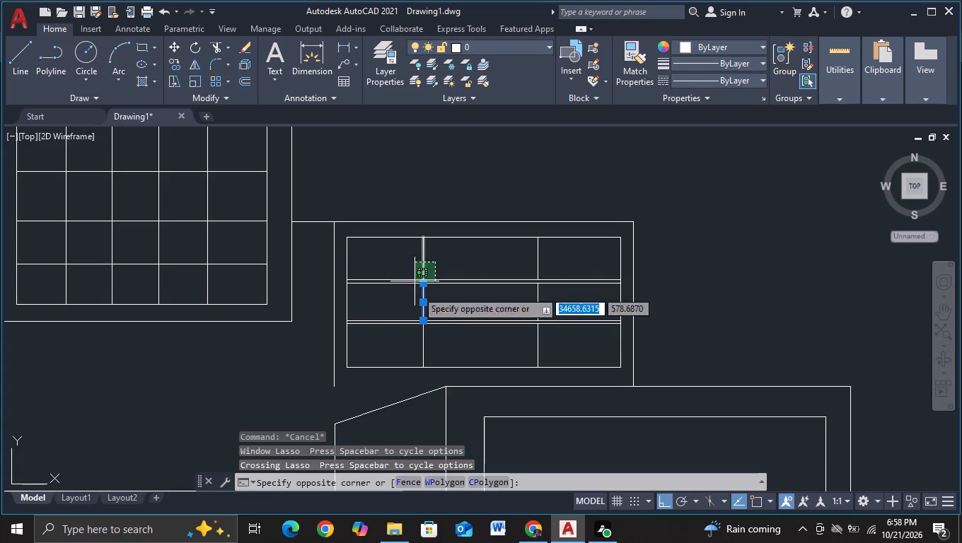
key(Escape)
drag(446, 264, 410, 261)
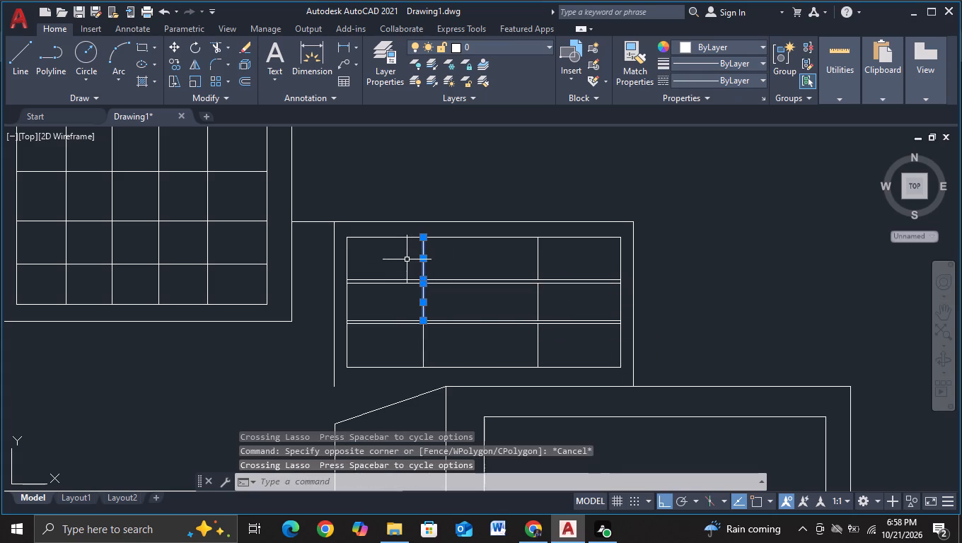
drag(456, 337, 404, 346)
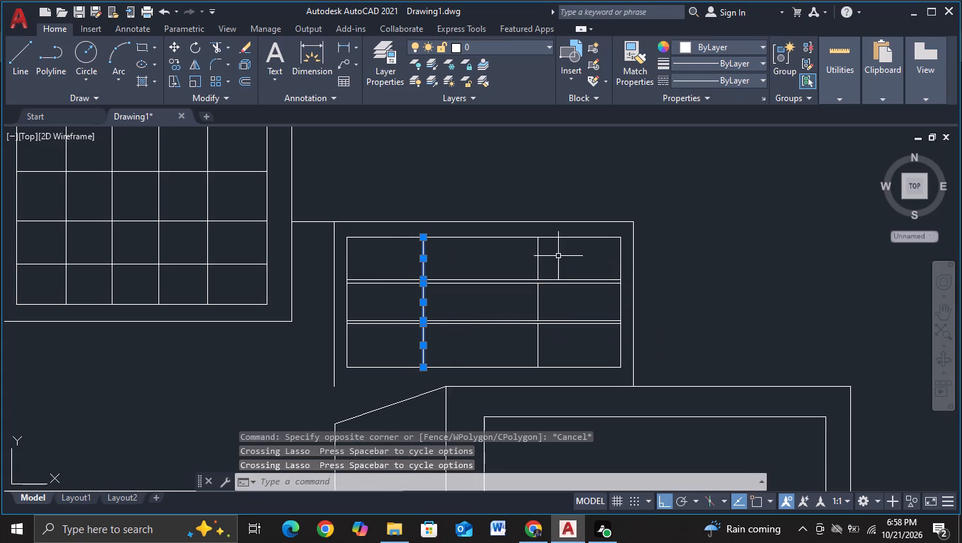
drag(550, 256, 543, 257)
click(526, 259)
drag(554, 300, 540, 302)
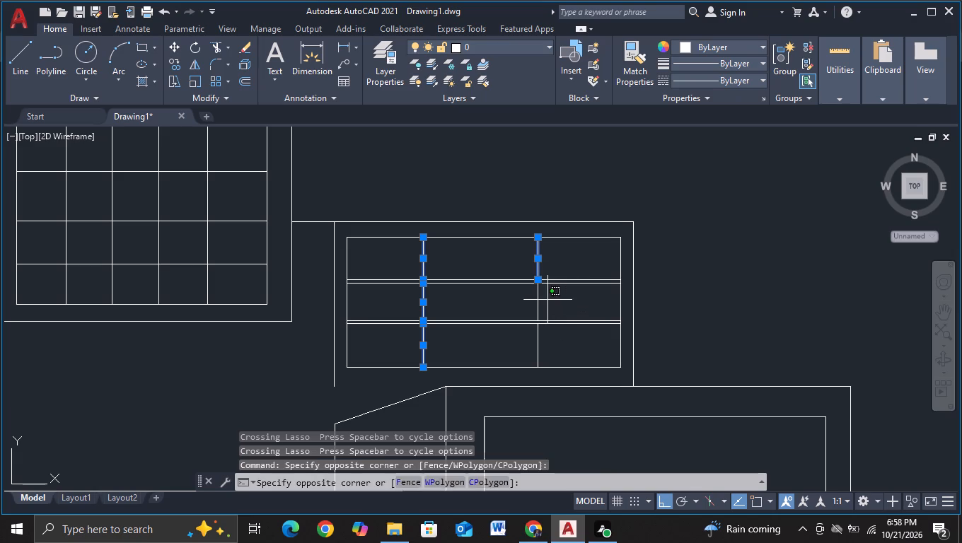
drag(540, 302, 503, 307)
drag(550, 339, 521, 346)
click(521, 346)
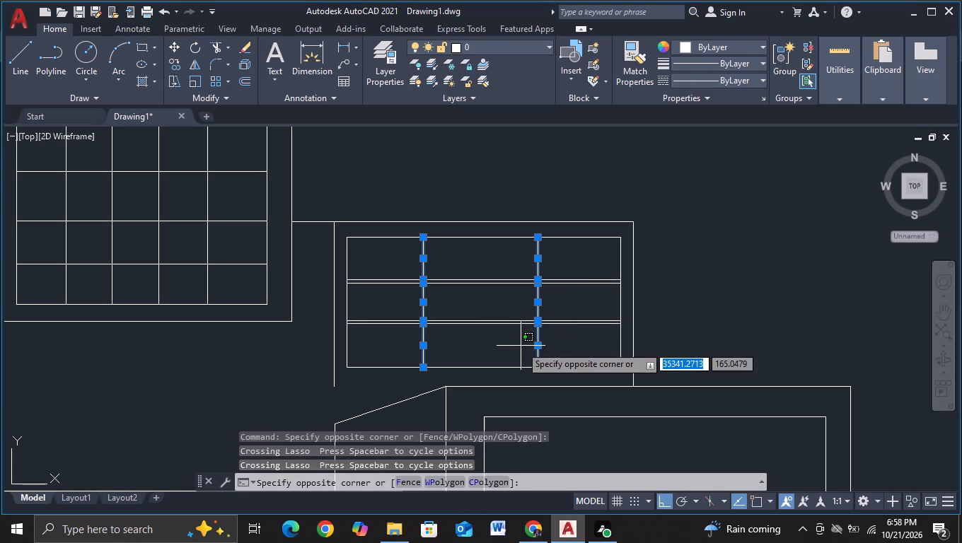
key(Escape)
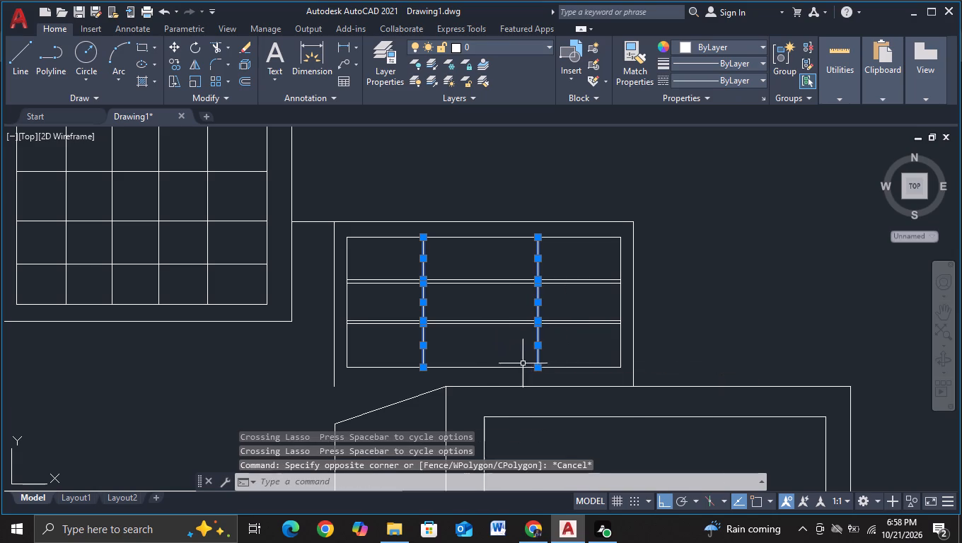
key(c)
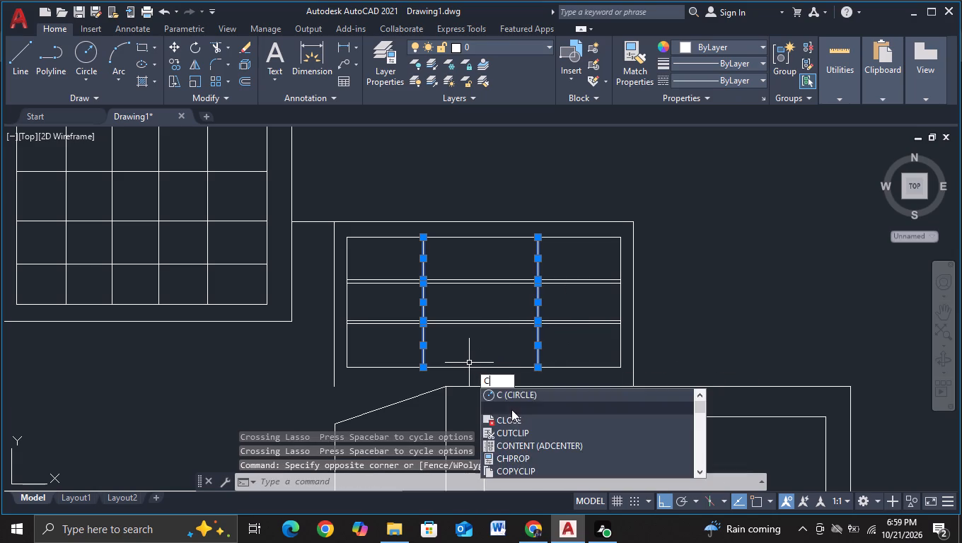
click(513, 409)
click(425, 334)
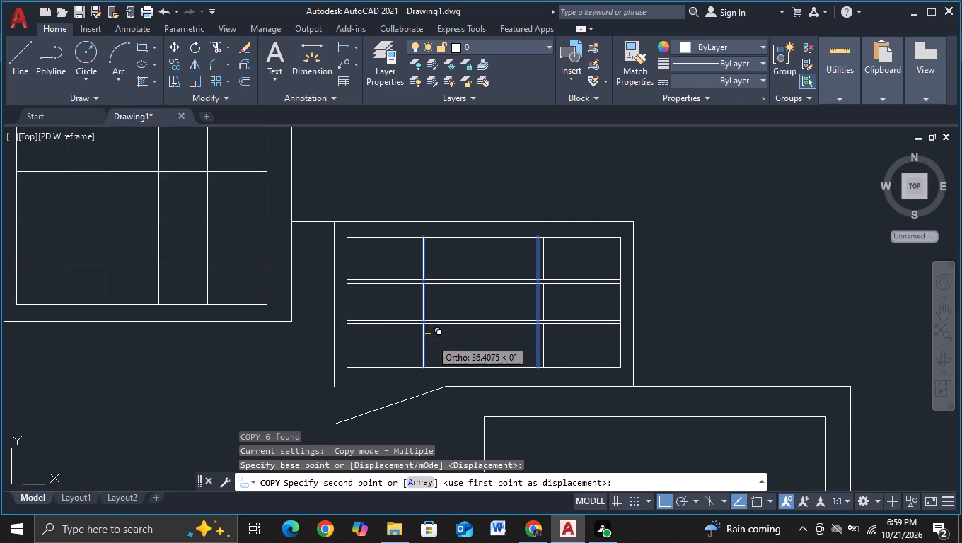
click(431, 339)
key(grave)
key(Escape)
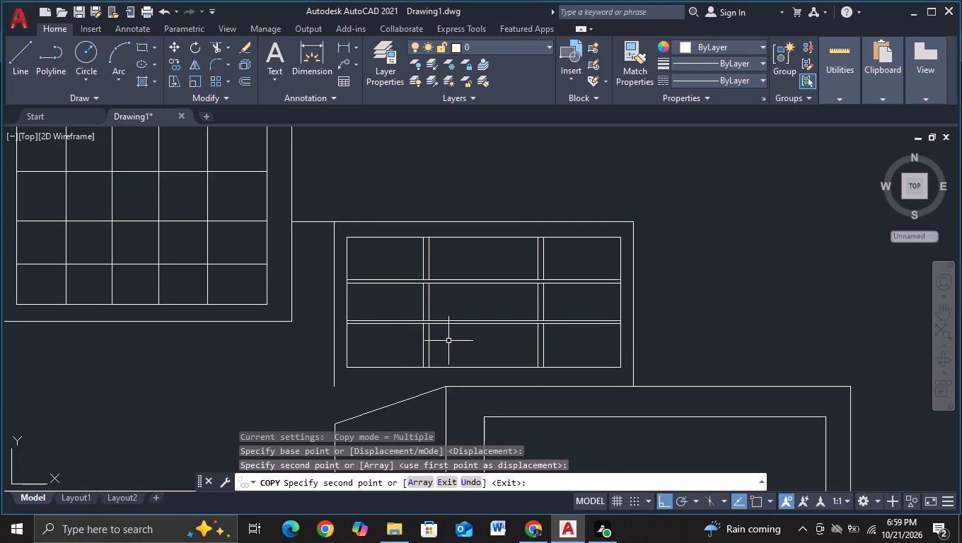
Draw a vertical line from the lower end of the upper framed block's left edge down to the lower block's sloped side edge.
scroll(453, 341, down, 2)
middle_drag(654, 395, 646, 344)
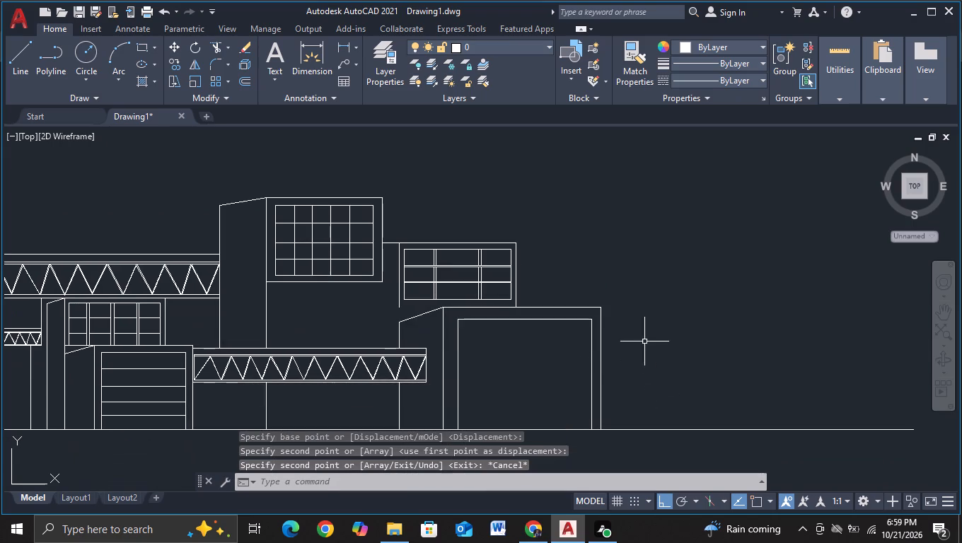
click(28, 64)
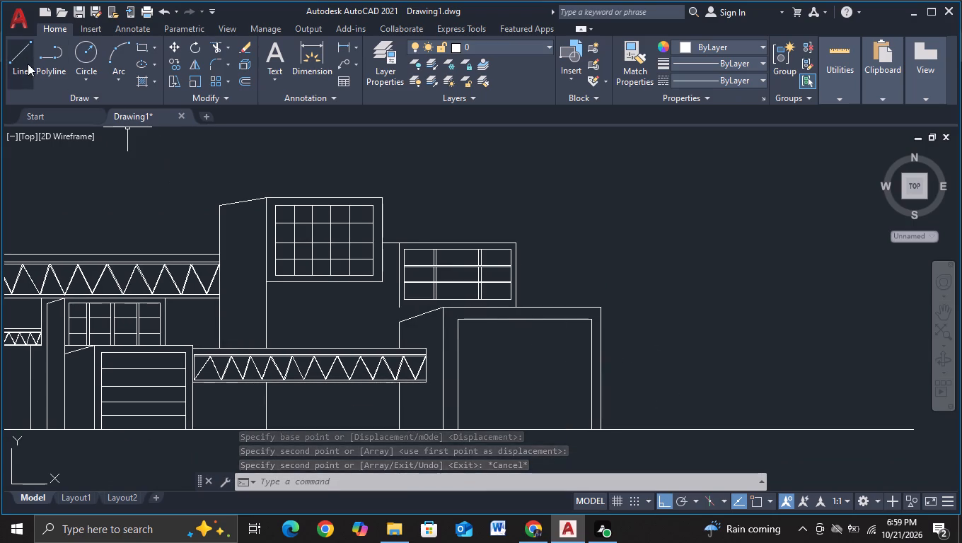
key(F3)
click(398, 308)
scroll(395, 319, up, 1)
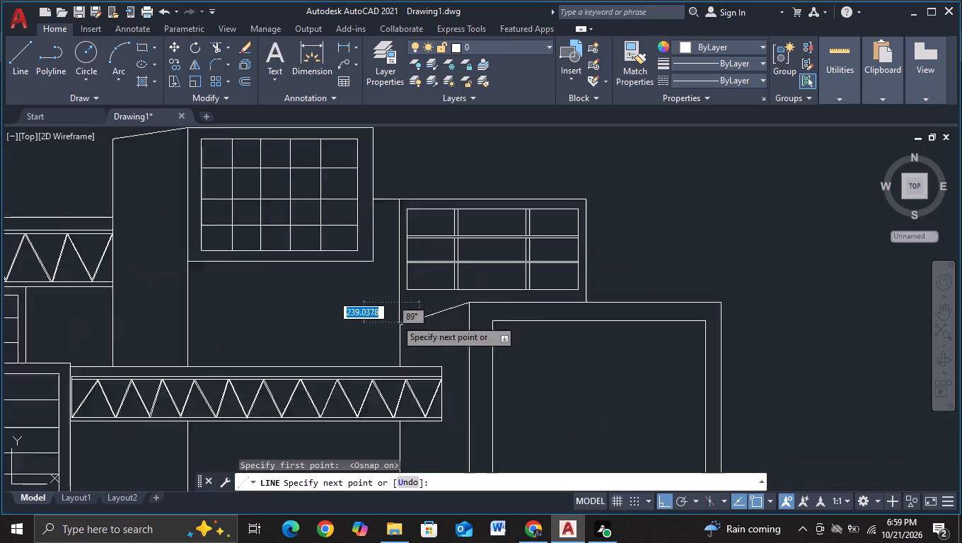
scroll(395, 319, up, 3)
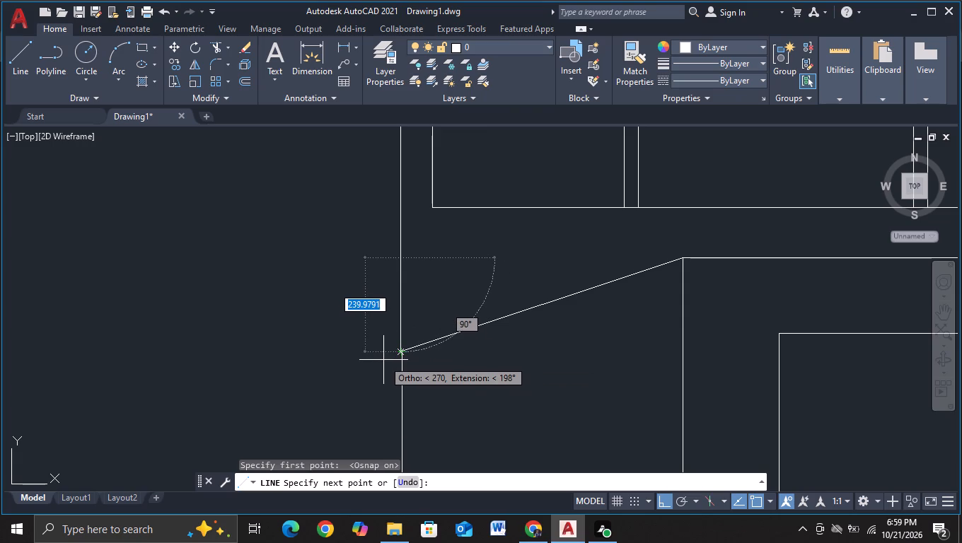
scroll(383, 360, up, 2)
click(383, 360)
key(Escape)
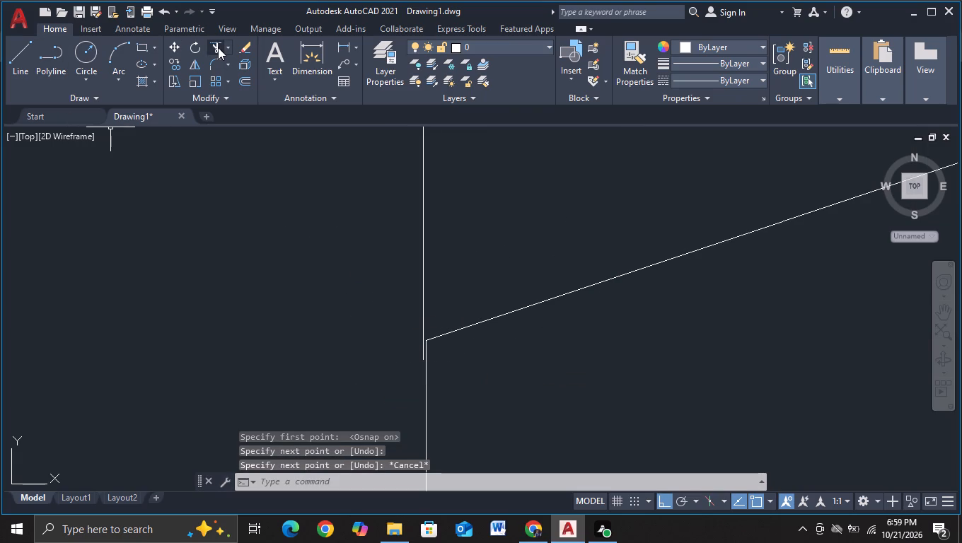
Extend the lower block's sloped edge to the new vertical line and trim off the line's overhang below the slope.
key(e)
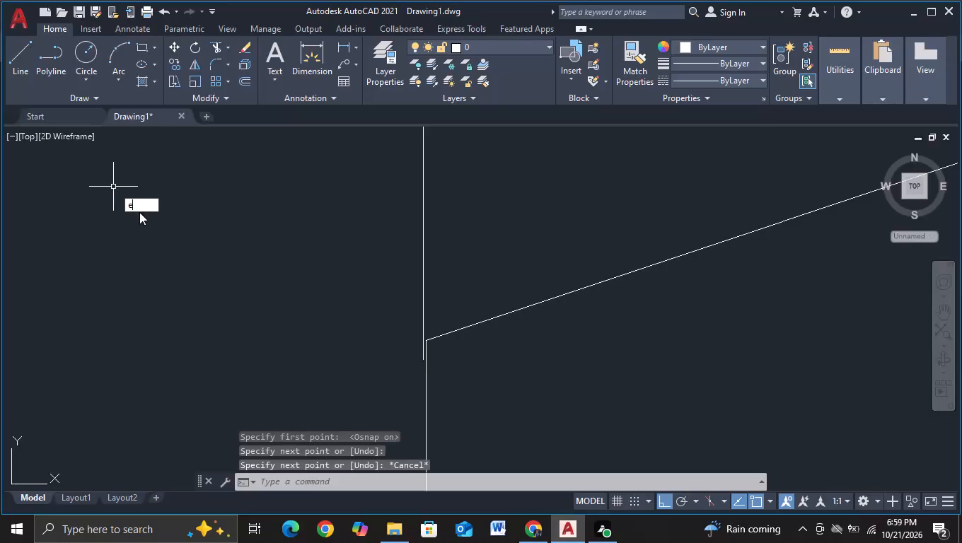
click(146, 233)
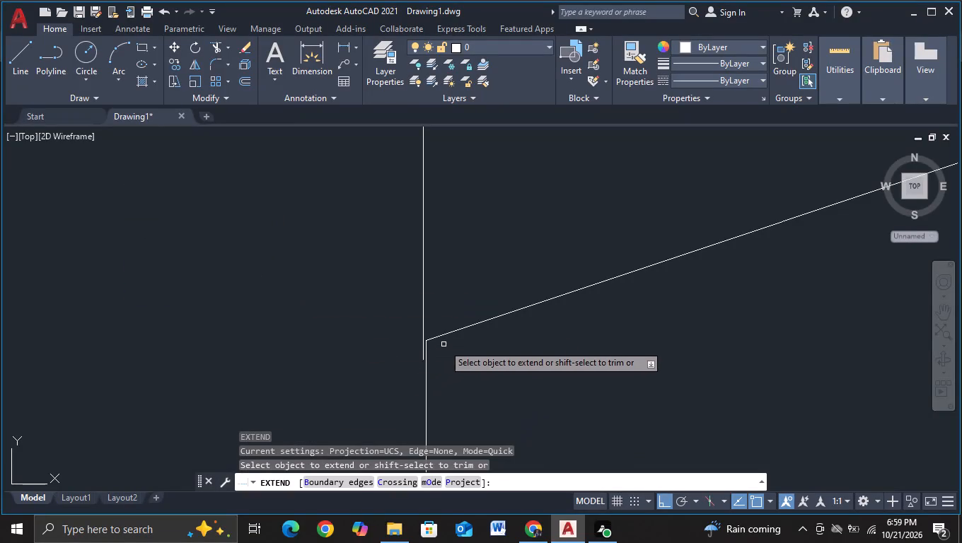
click(432, 339)
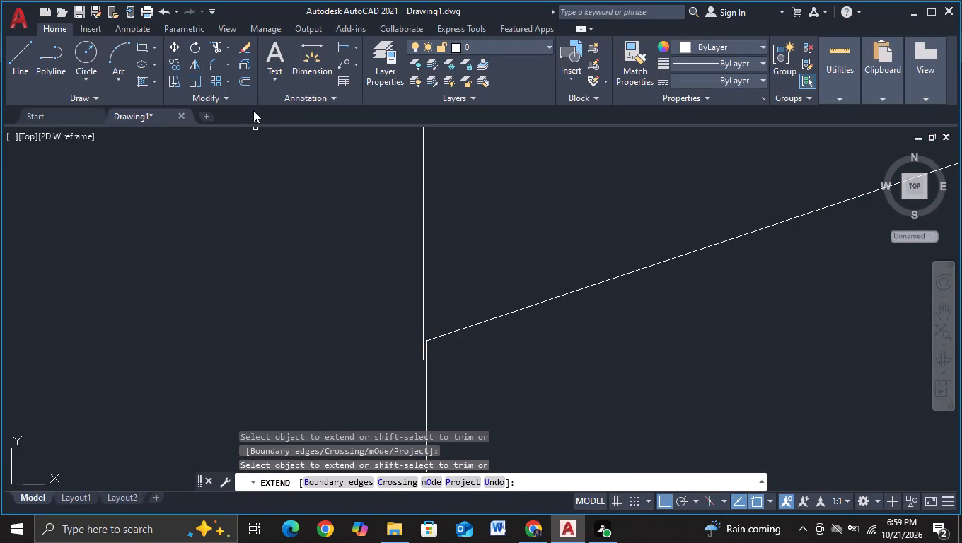
key(Escape)
click(213, 49)
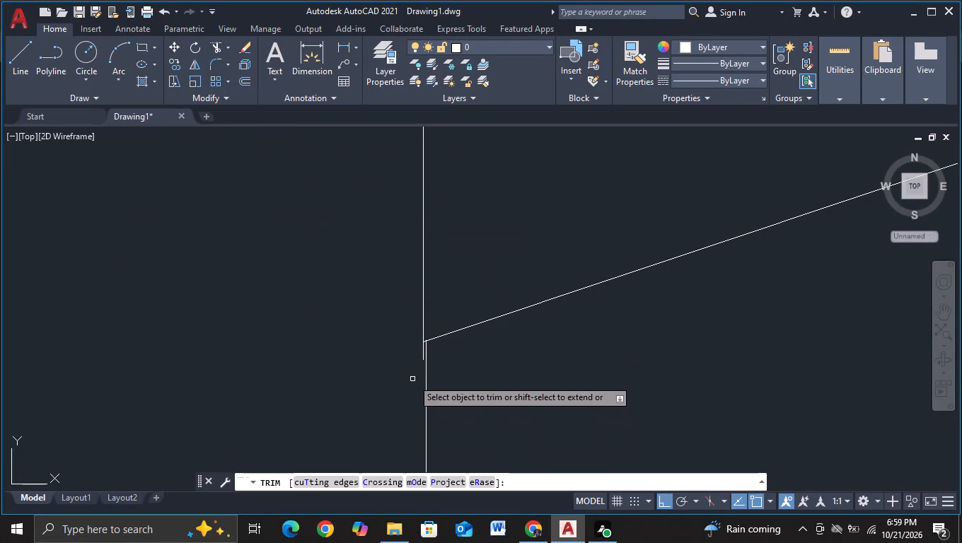
click(422, 353)
scroll(470, 353, down, 5)
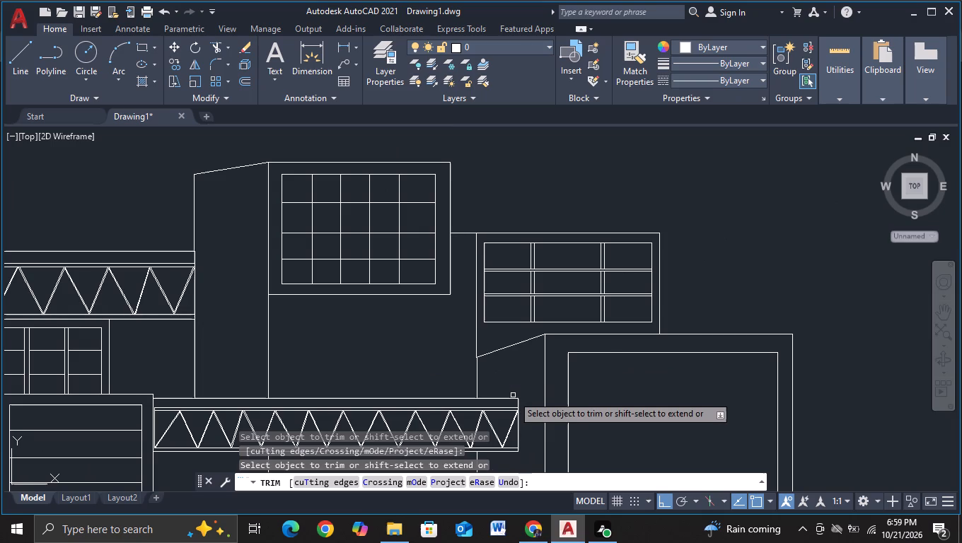
middle_drag(518, 385, 456, 349)
middle_drag(613, 412, 541, 358)
key(Escape)
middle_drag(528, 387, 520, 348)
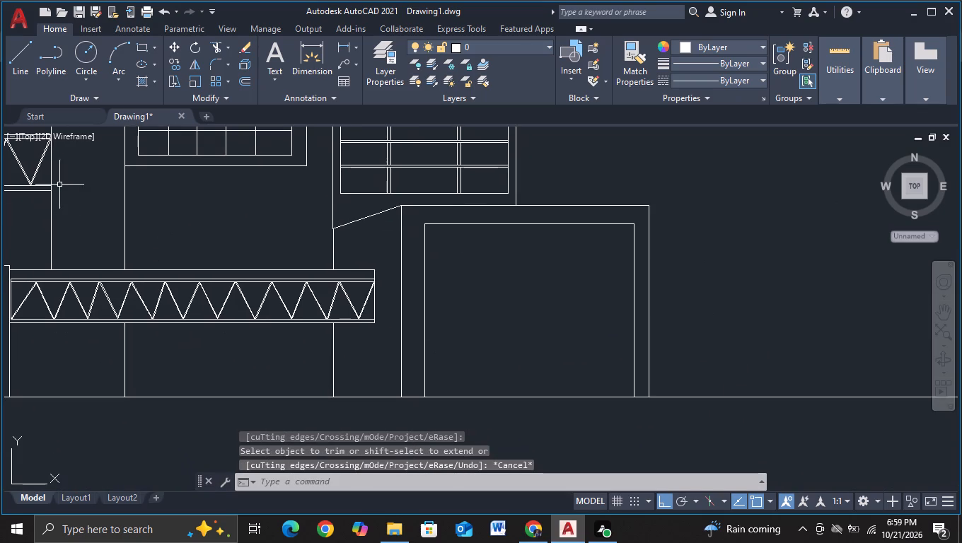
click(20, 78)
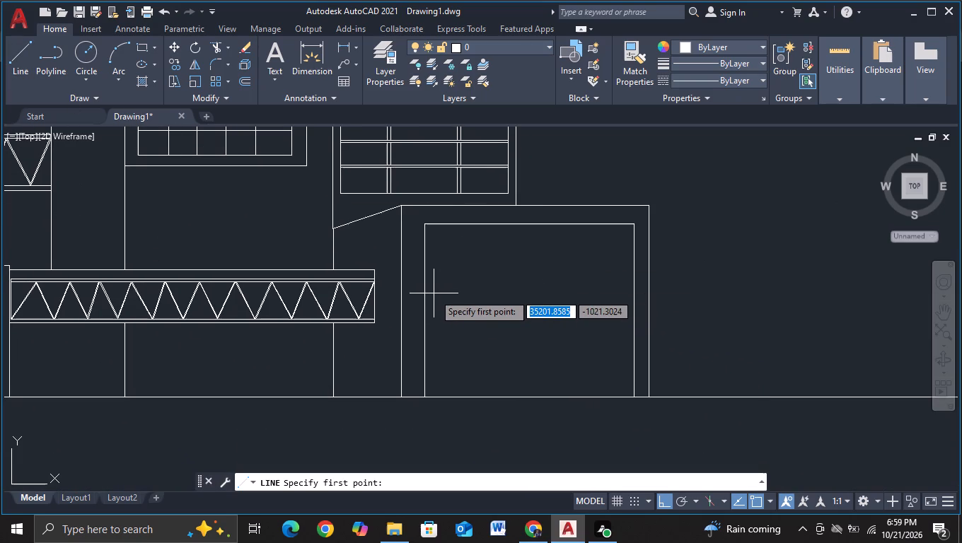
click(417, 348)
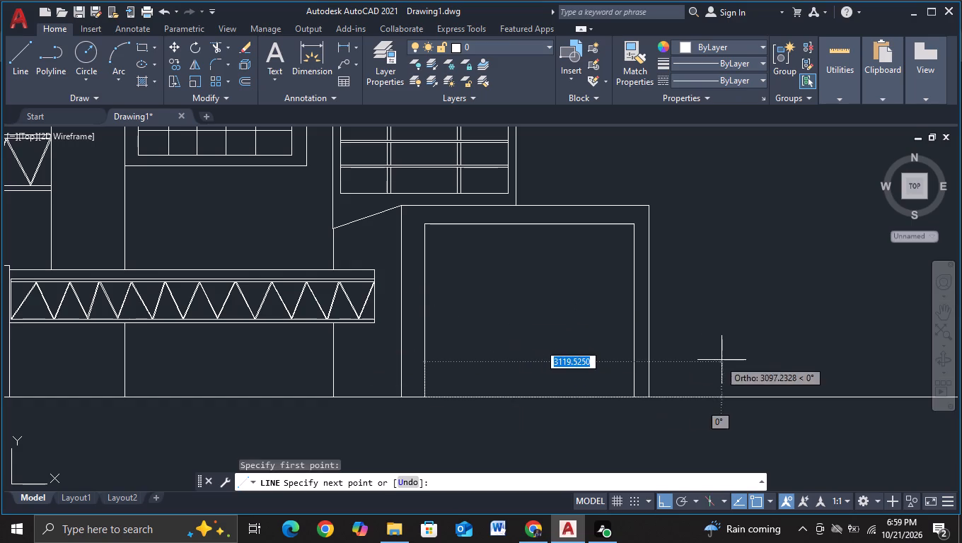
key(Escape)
Draw a horizontal line about 3831 long from inside the lower block's left border, extending past its right edge.
click(24, 67)
scroll(438, 311, up, 2)
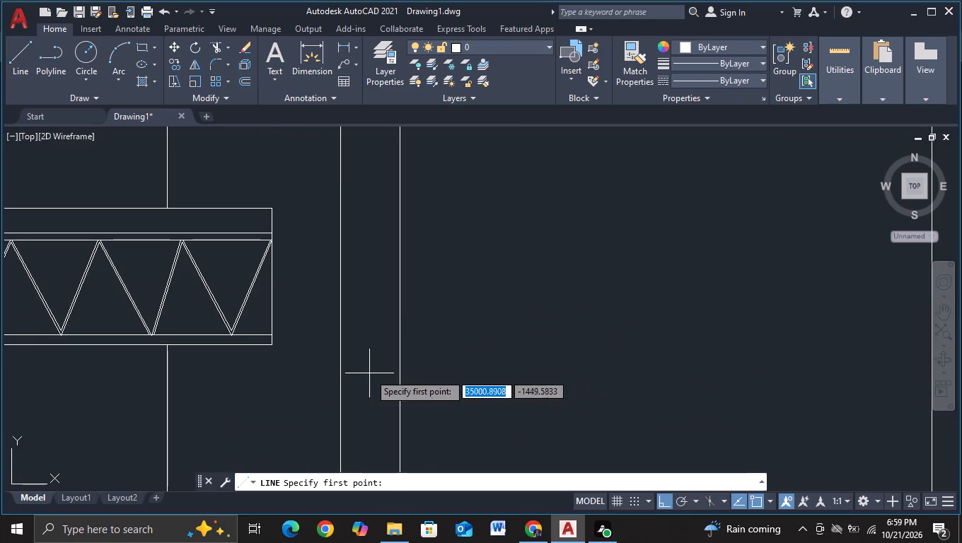
click(363, 373)
scroll(482, 380, down, 3)
middle_drag(488, 382, 296, 354)
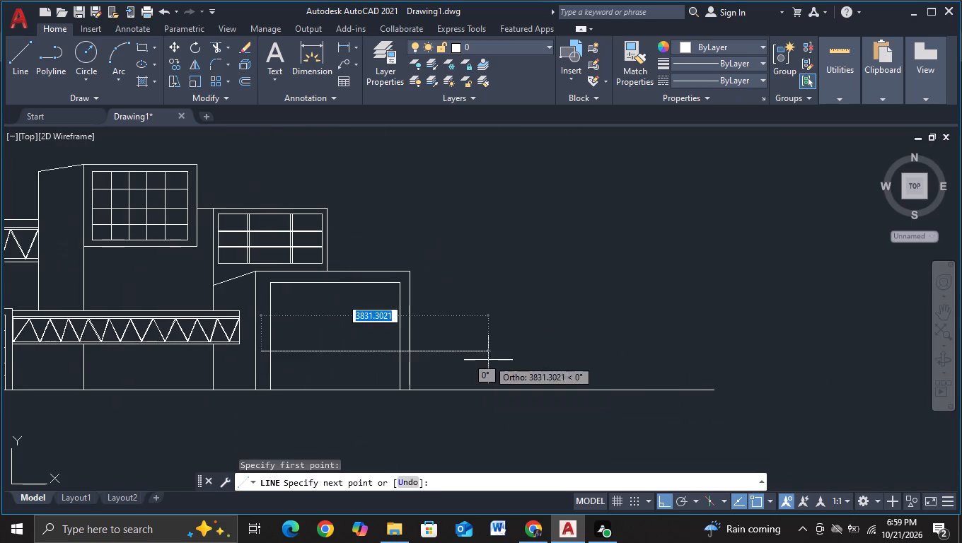
click(488, 359)
key(Escape)
Trim the horizontal line's overhangs at both ends back to the lower block's inner frame edges.
click(215, 50)
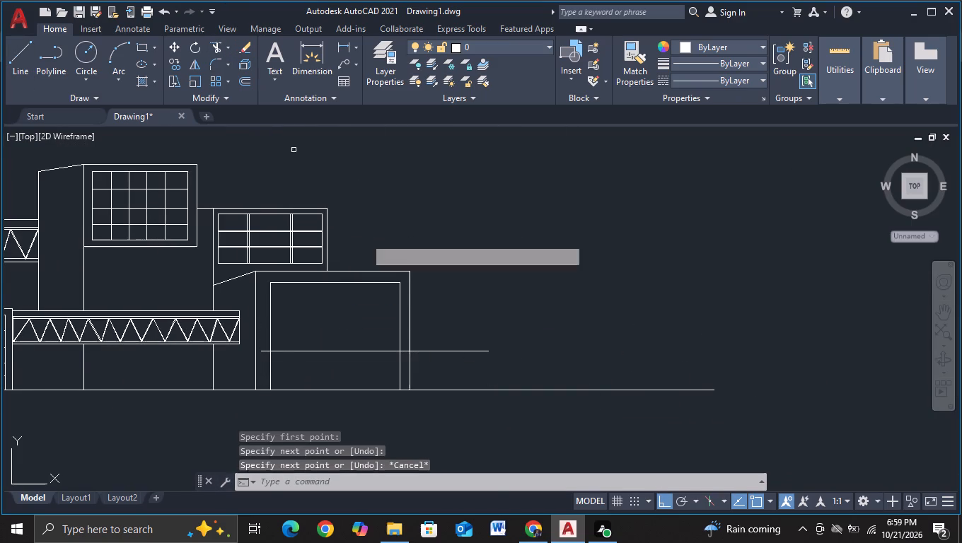
drag(482, 365, 479, 286)
scroll(398, 361, up, 2)
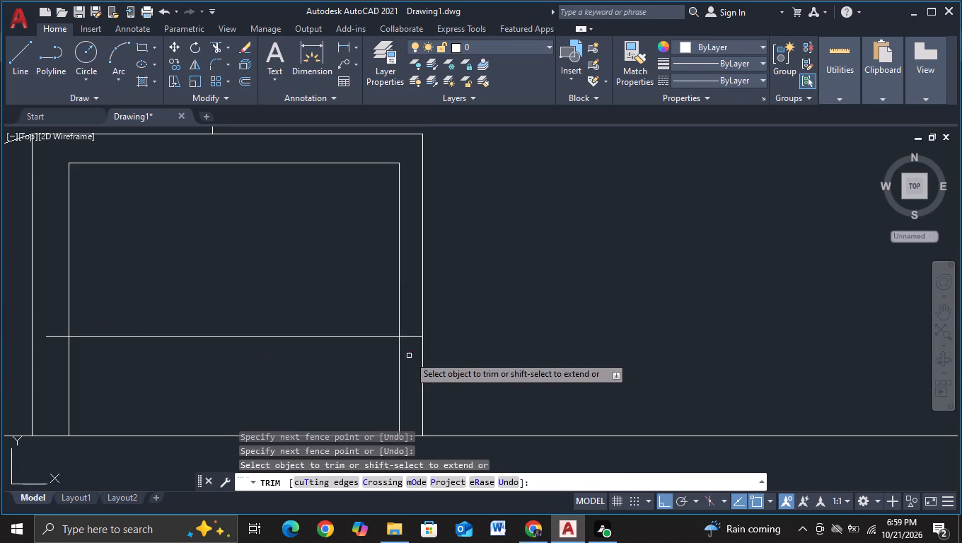
click(409, 356)
click(402, 325)
click(42, 357)
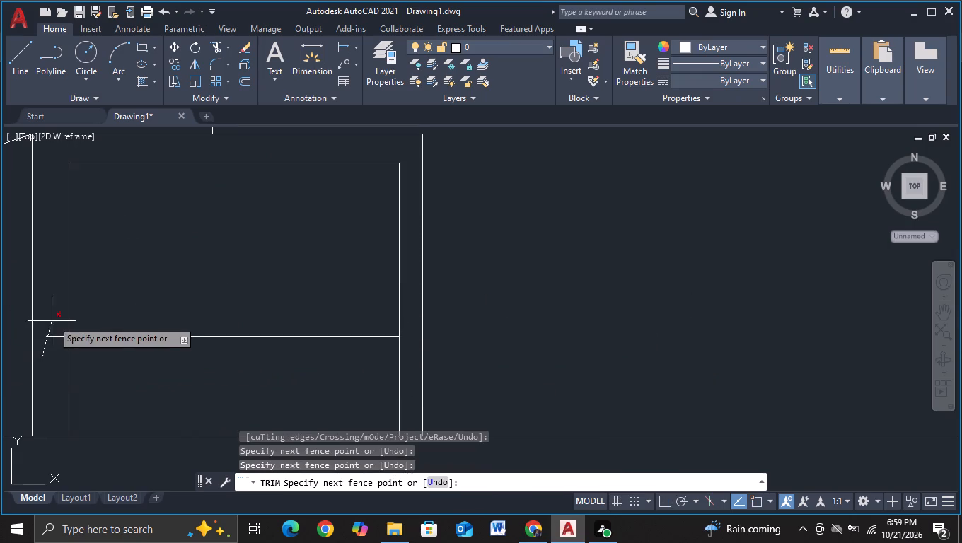
click(59, 315)
key(Escape)
Copy the horizontal line once just below and twice above, the nearer about 571 up, forming two closely spaced pairs in the lower block.
click(132, 337)
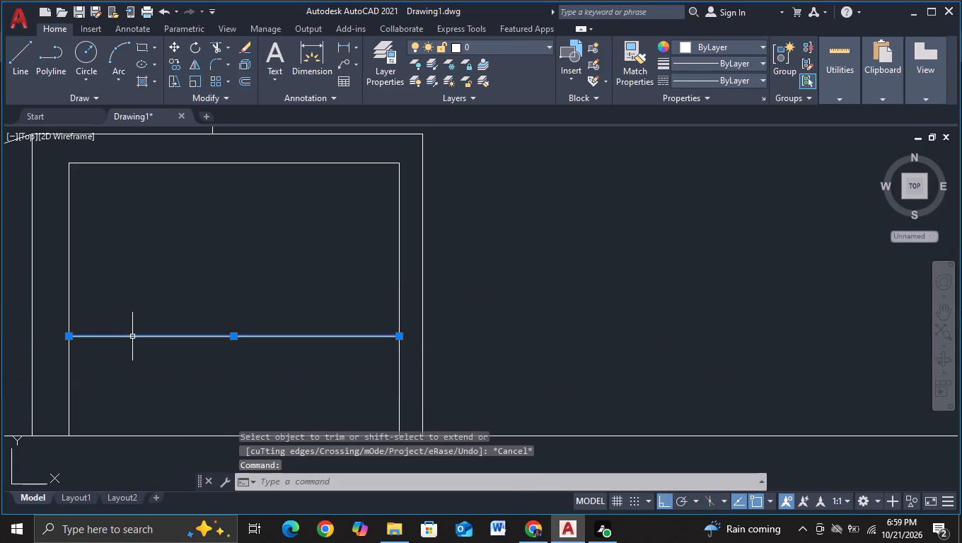
key(c)
click(267, 375)
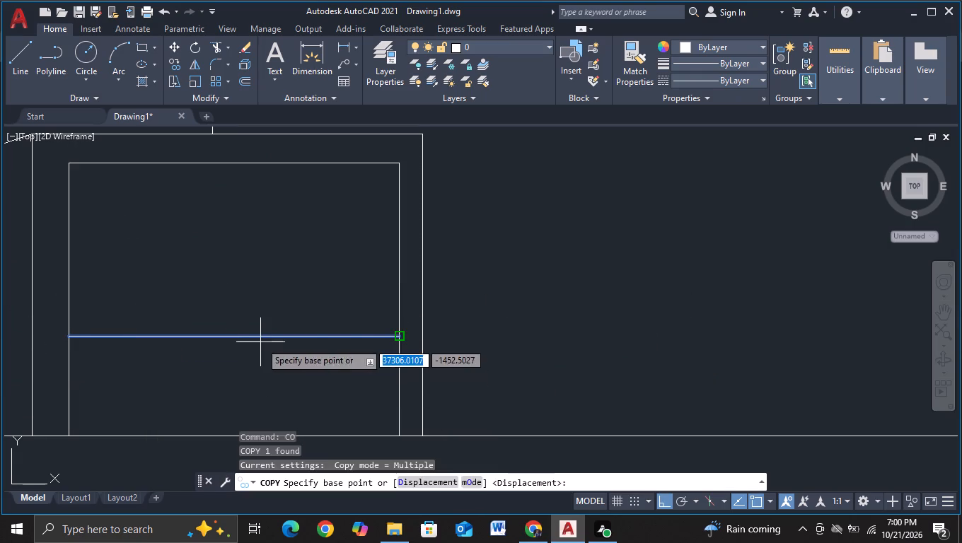
click(260, 342)
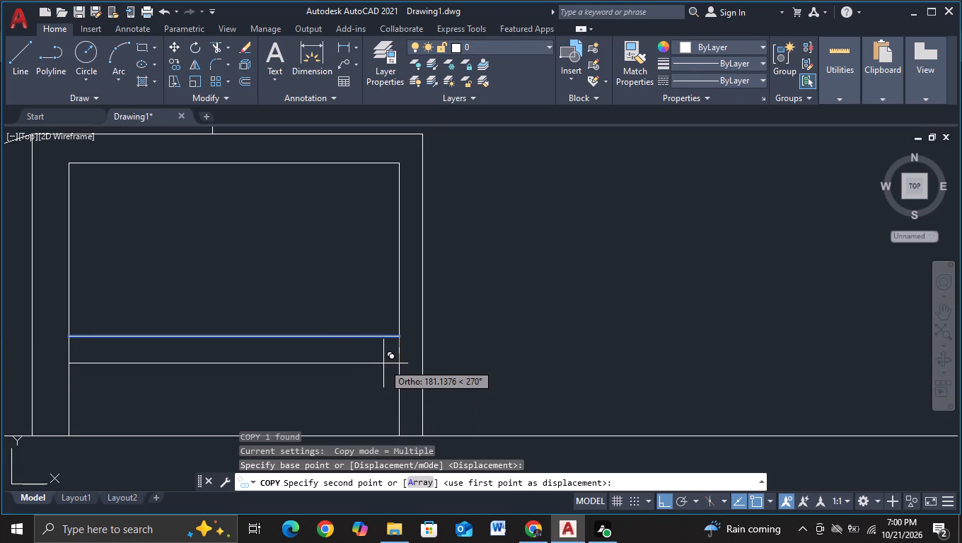
click(384, 354)
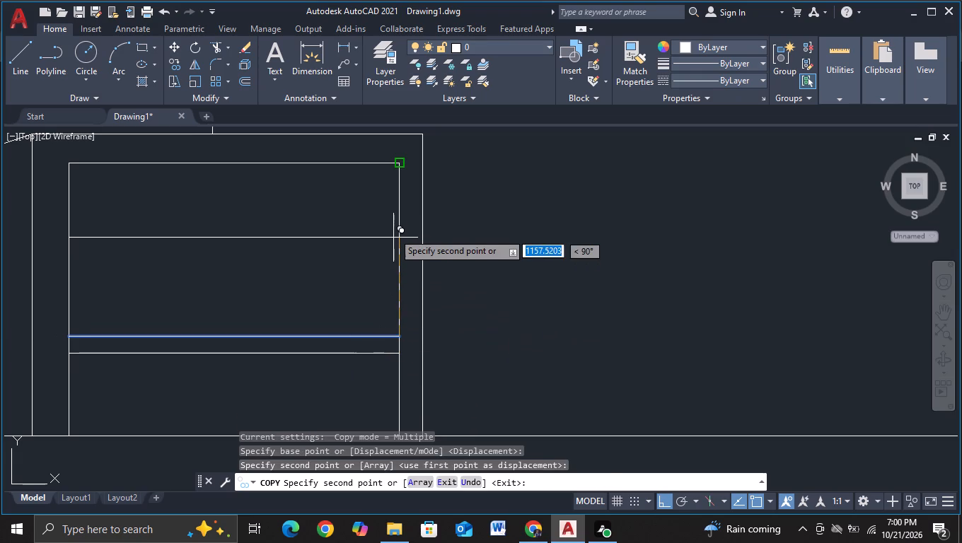
click(393, 232)
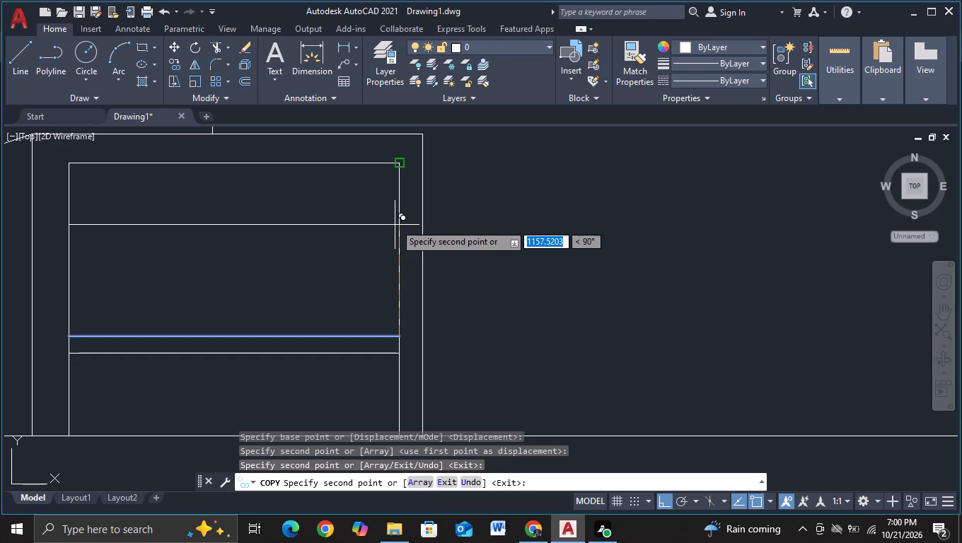
key(F3)
click(395, 235)
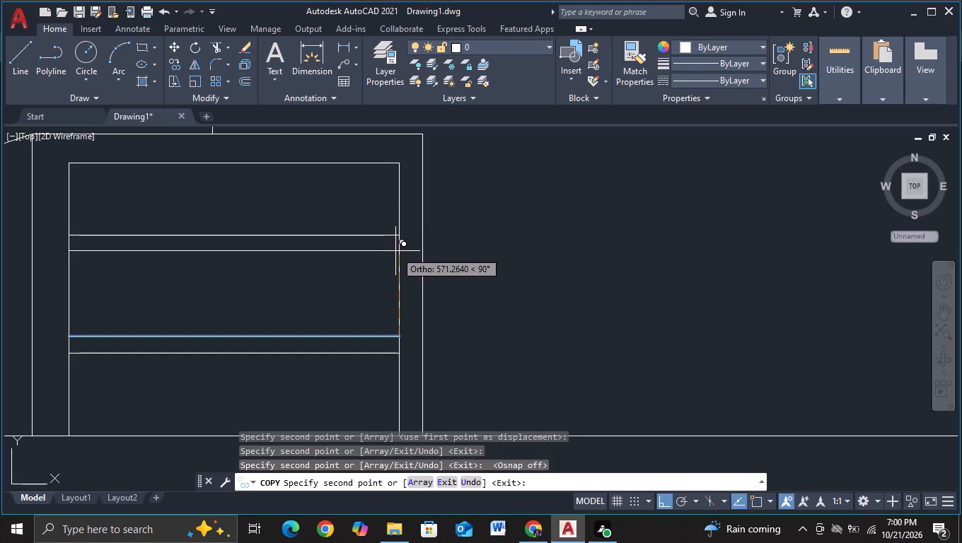
click(395, 251)
key(Escape)
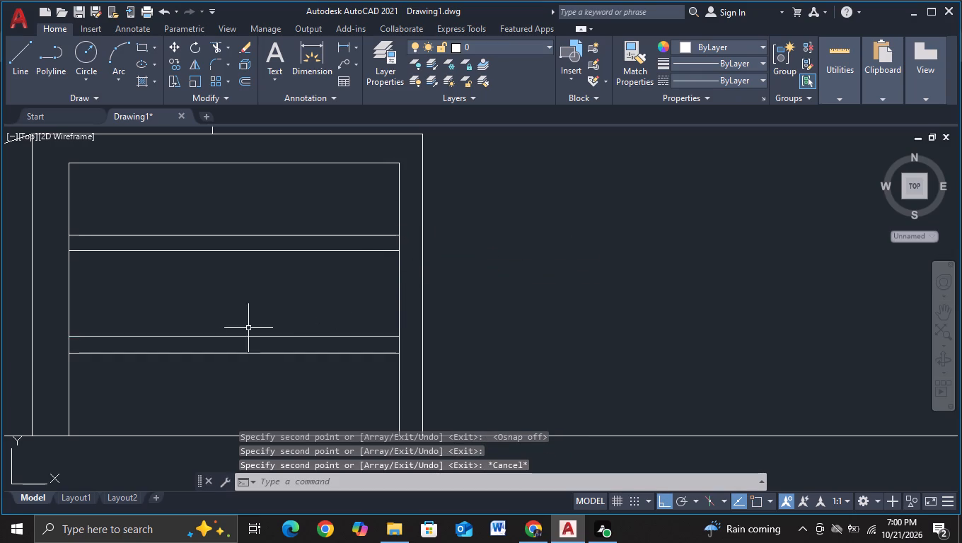
Draw two closely spaced vertical lines, about 1140 and 1105 long, across both horizontal pairs near the inner frame's left edge.
click(12, 88)
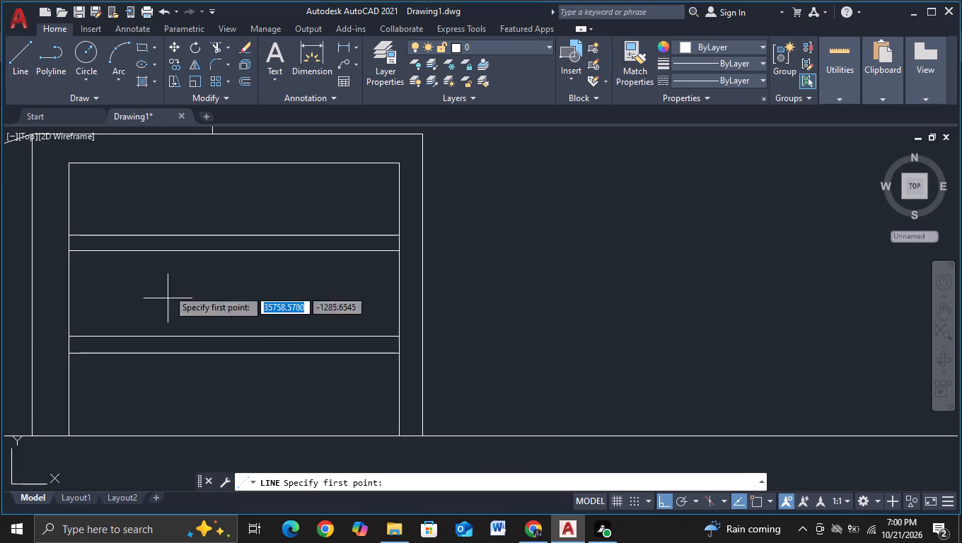
click(132, 222)
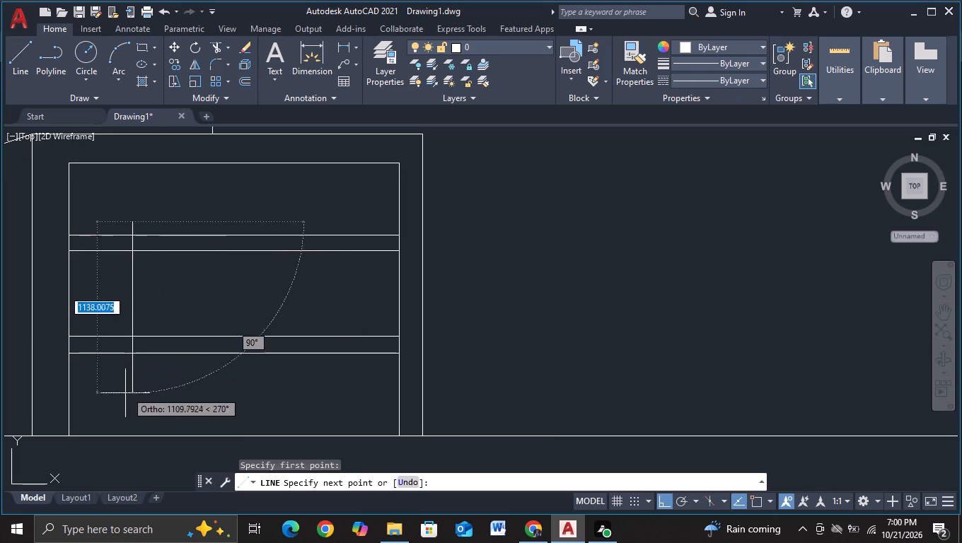
click(125, 394)
key(Escape)
click(12, 70)
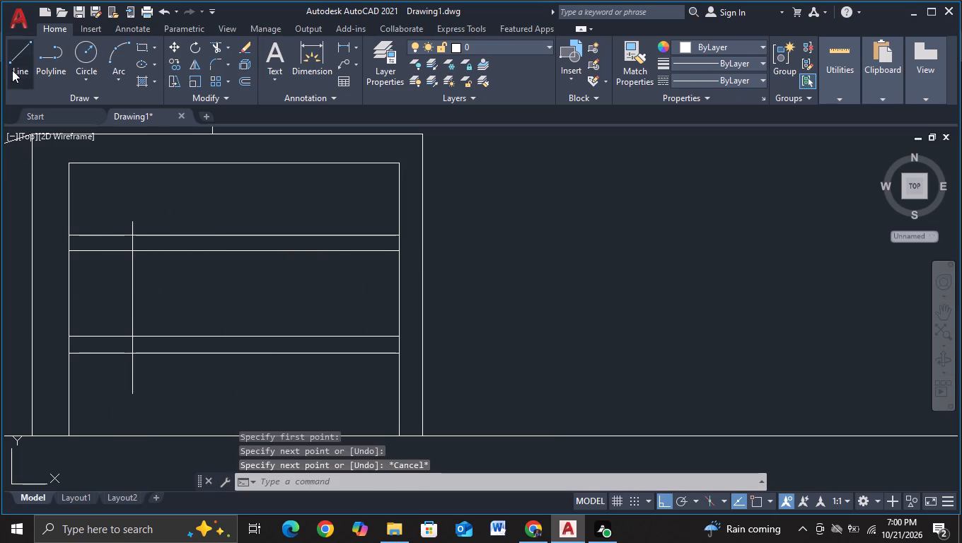
click(149, 235)
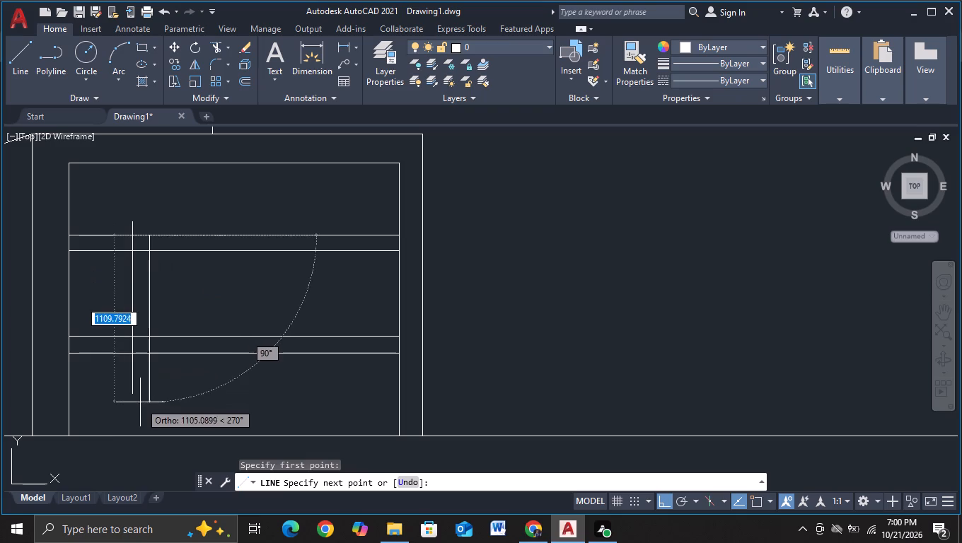
click(140, 402)
key(Escape)
Trim the vertical lines' overhangs and their crossings with the horizontal pairs, leaving a small closed panel at the inner frame's left edge.
click(215, 51)
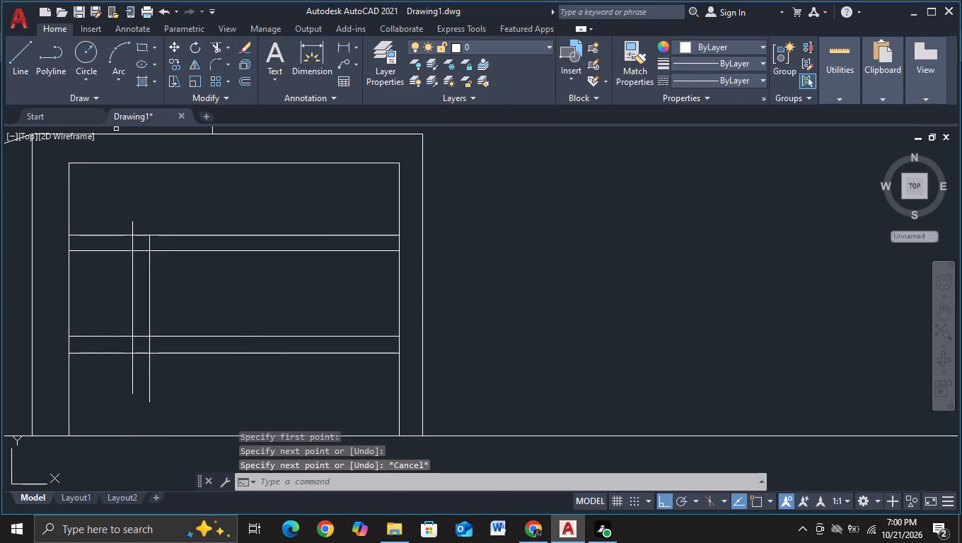
drag(113, 366, 212, 380)
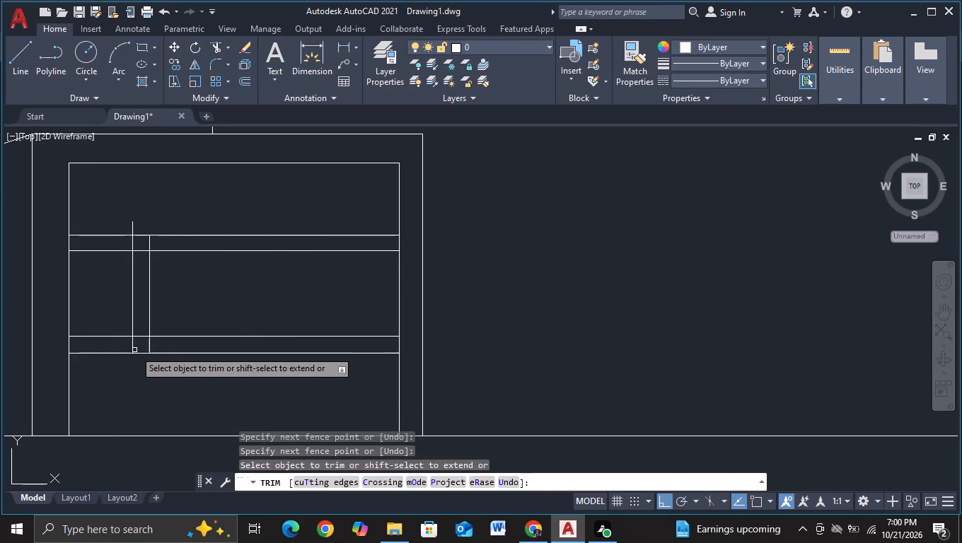
click(132, 347)
click(136, 337)
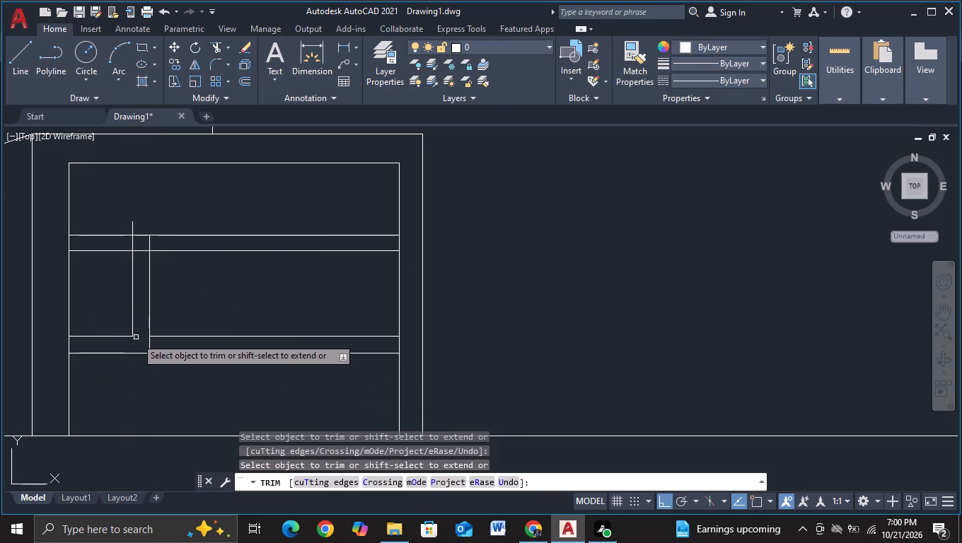
drag(133, 228, 157, 228)
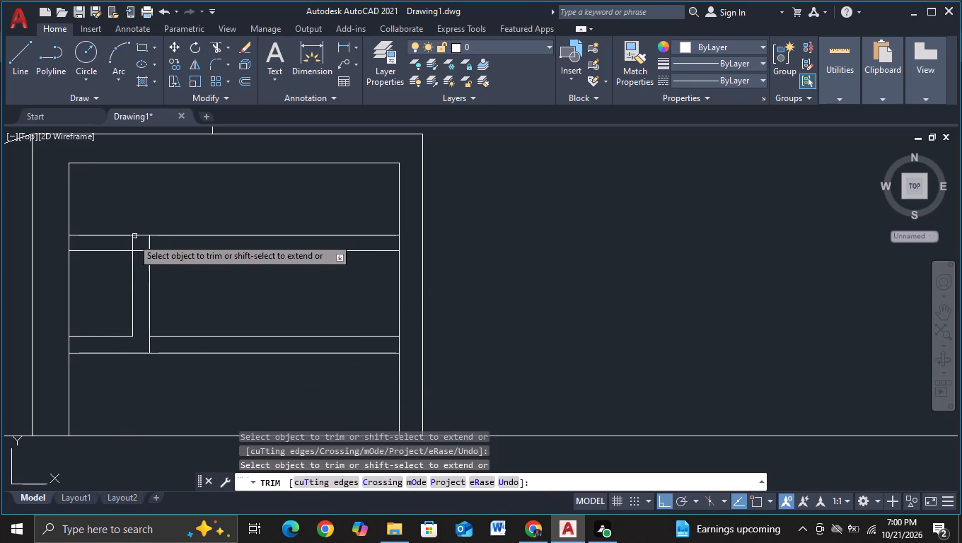
click(132, 242)
click(137, 251)
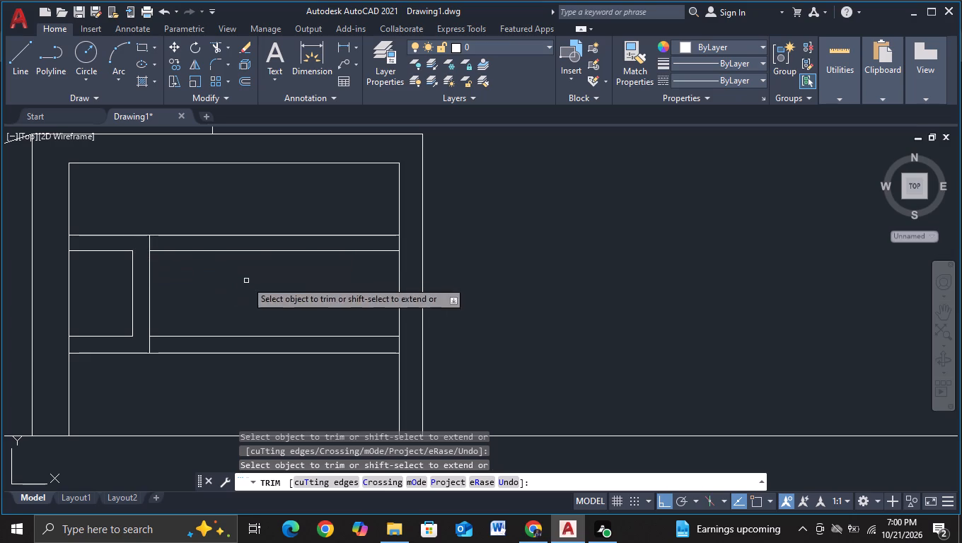
key(Escape)
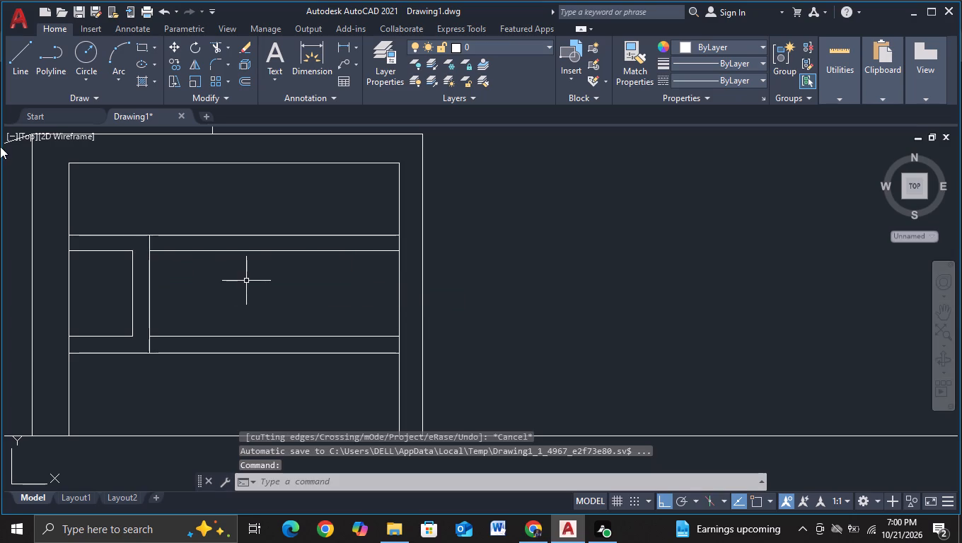
Draw a horizontal line midway between the two horizontal pairs and trim its ends to the lower block's inner frame edges.
click(24, 81)
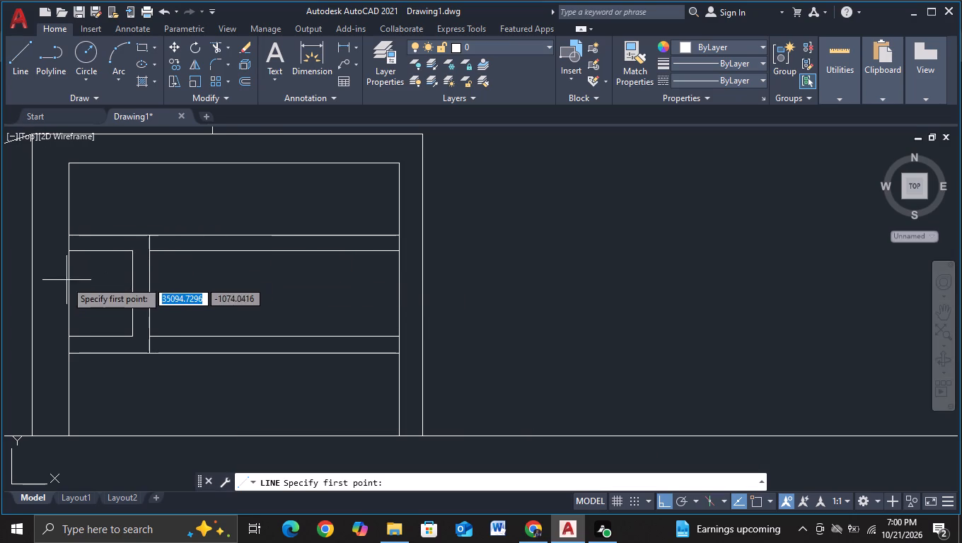
click(59, 293)
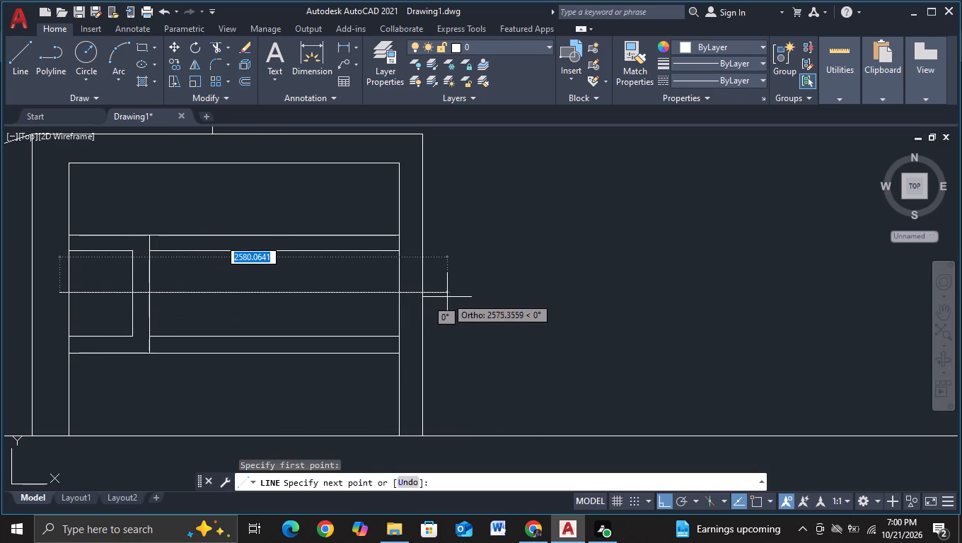
click(447, 297)
key(Escape)
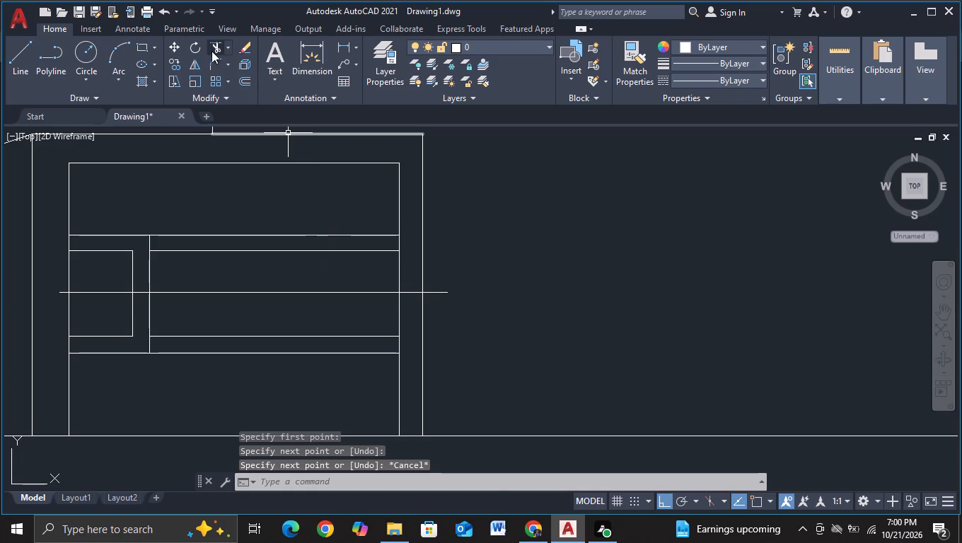
click(211, 51)
click(411, 284)
click(411, 304)
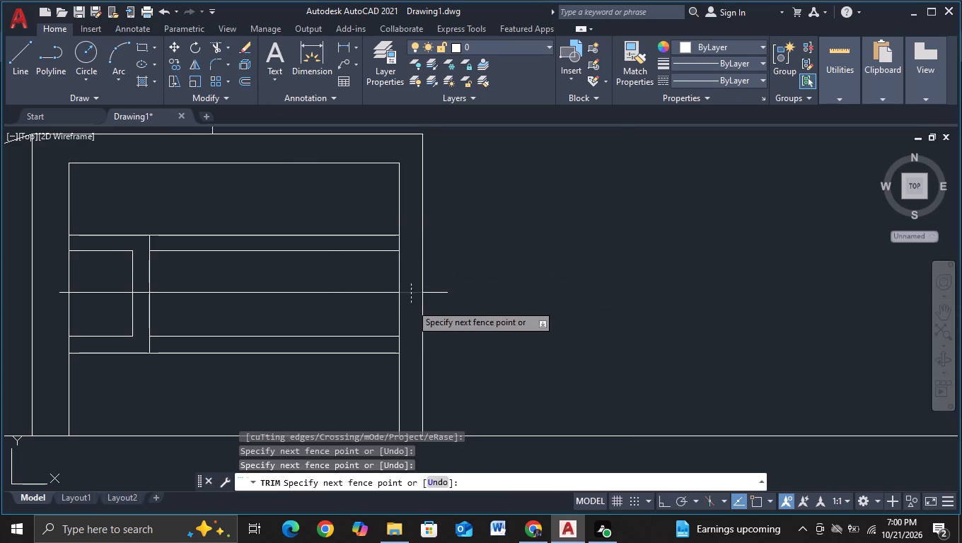
click(441, 269)
click(434, 303)
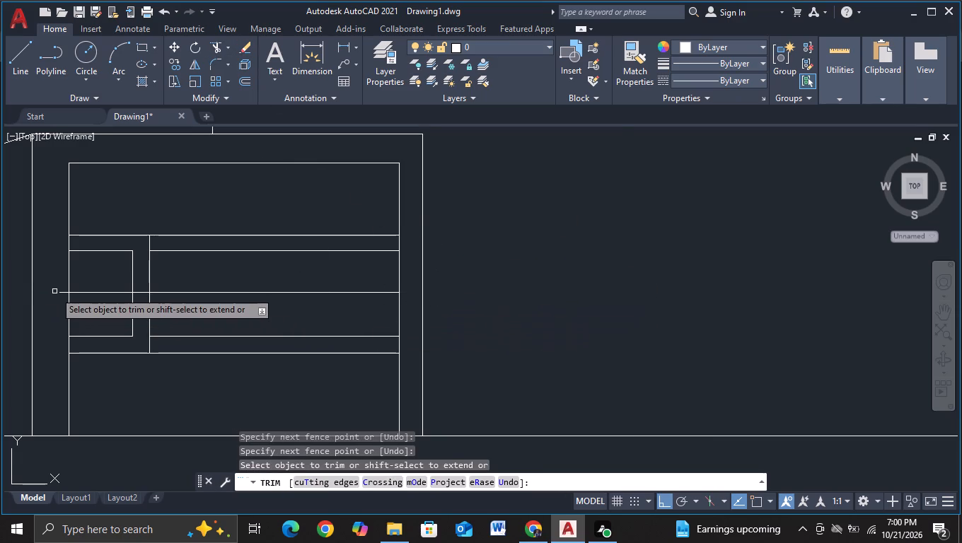
click(57, 293)
key(Escape)
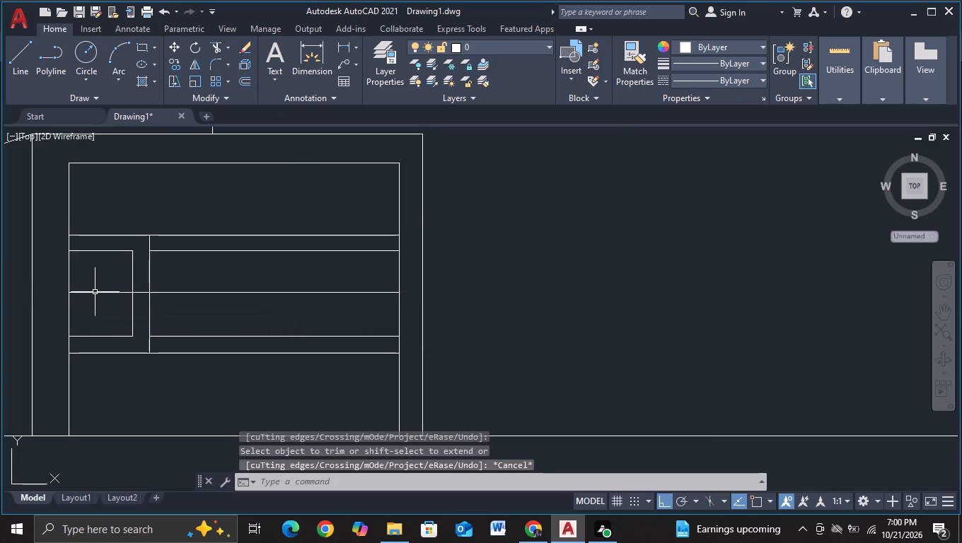
Copy the middle horizontal line about 80 downward to form a third closely spaced pair.
click(95, 292)
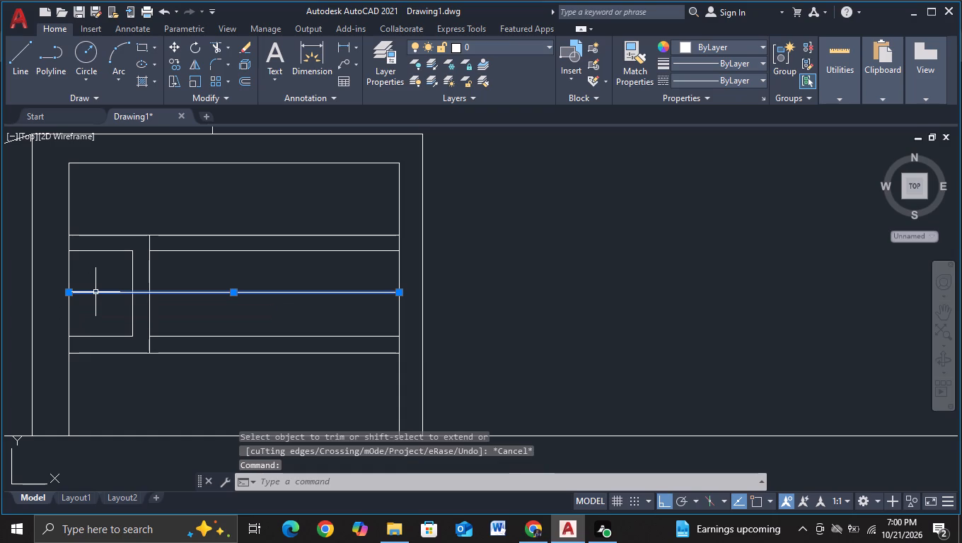
key(c)
click(199, 337)
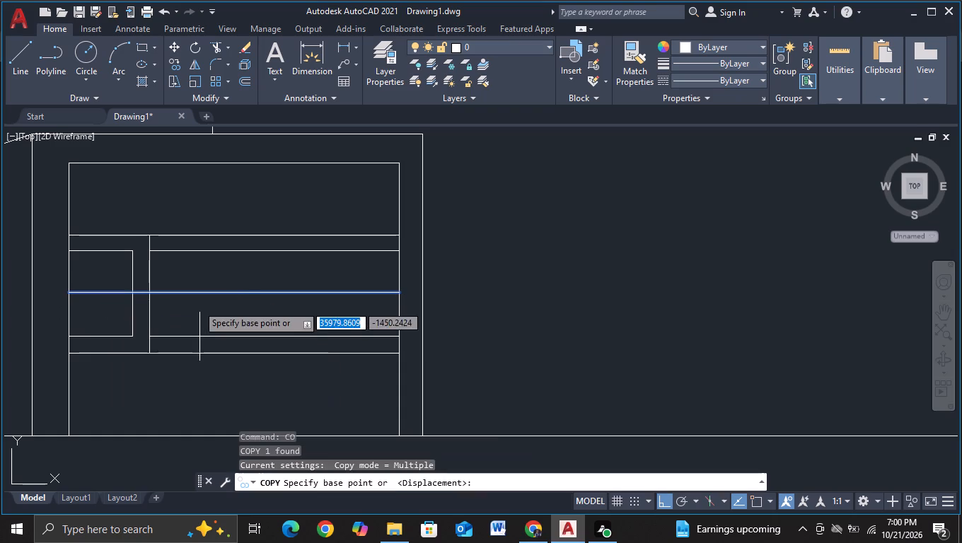
click(199, 296)
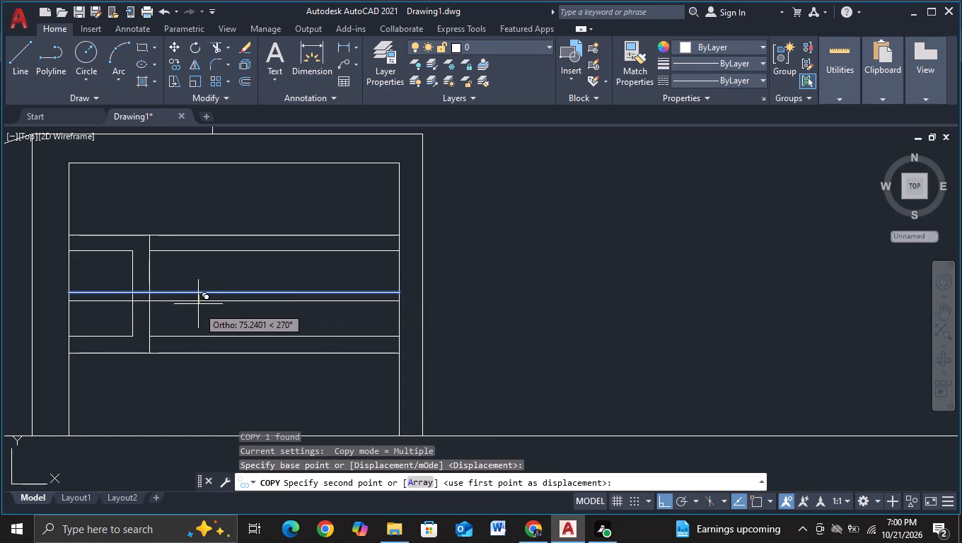
click(198, 308)
key(Escape)
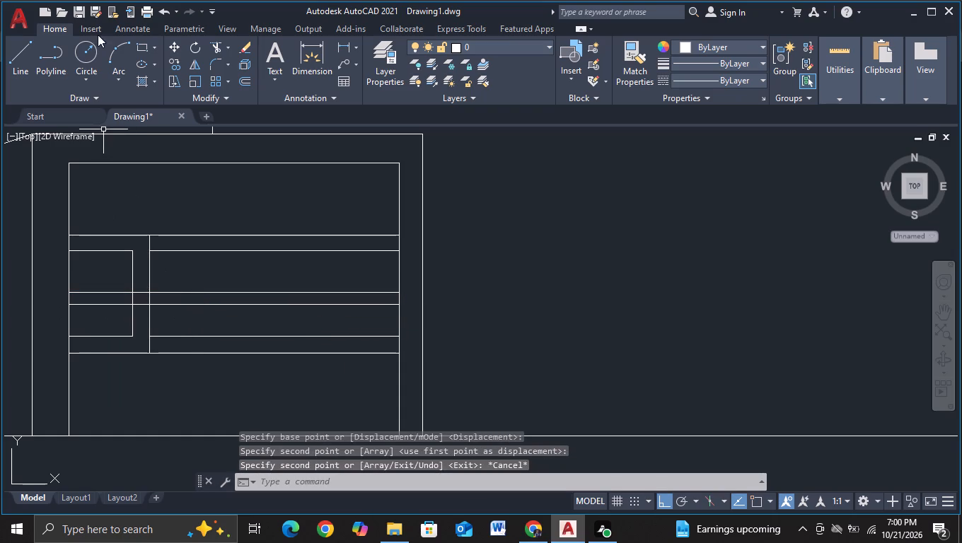
Trim both vertical lines where they cross the gap between the middle pair of horizontal lines.
click(214, 50)
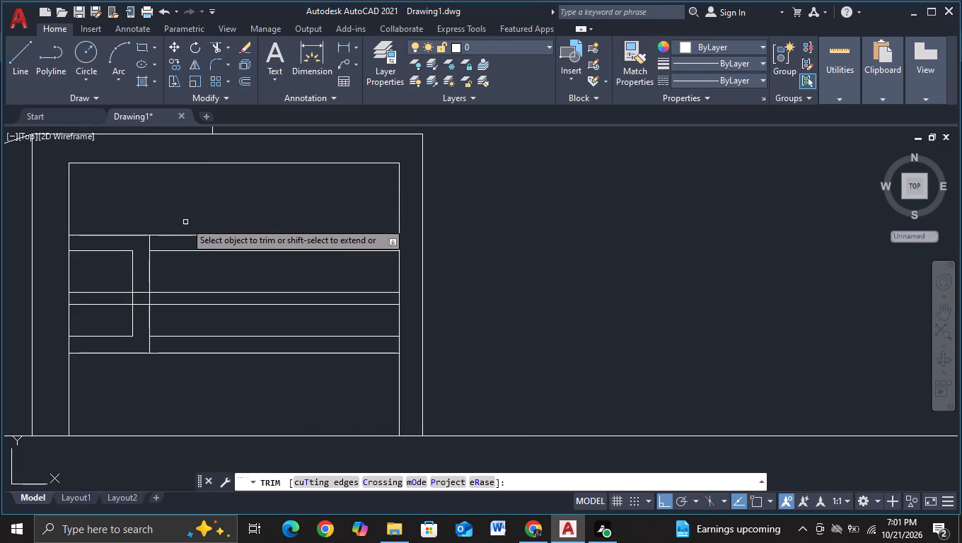
click(132, 298)
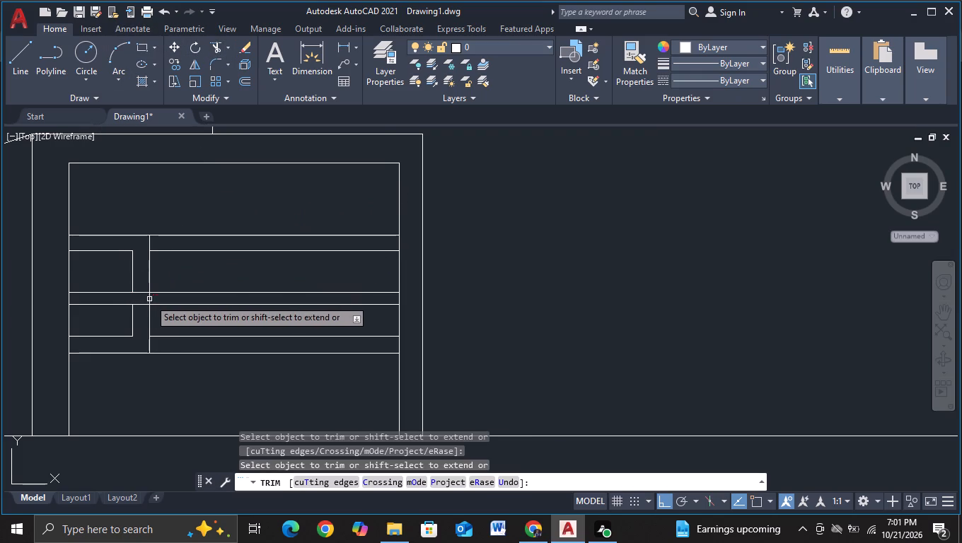
click(149, 299)
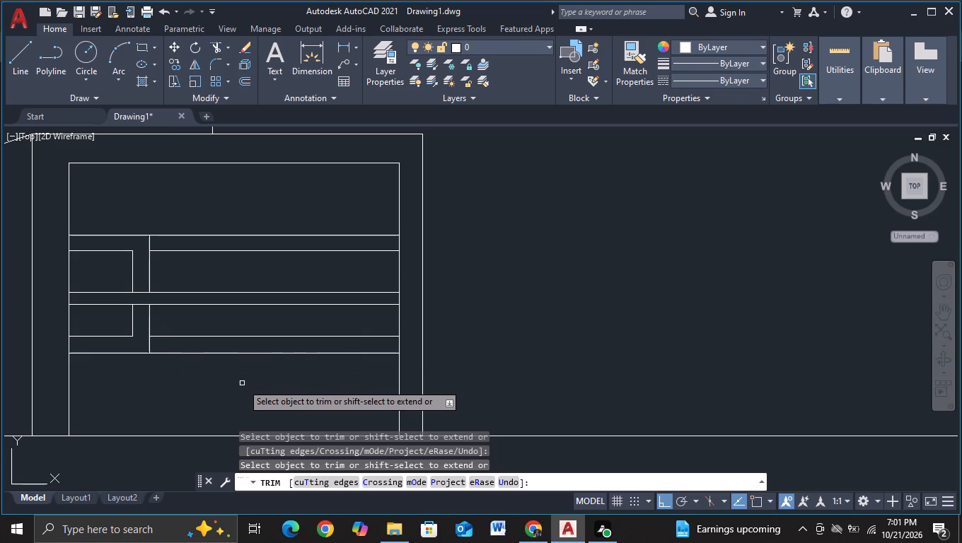
Trim away the horizontal top line and vertical edge of the narrow strip beside the central tower above the truss bridge.
key(Escape)
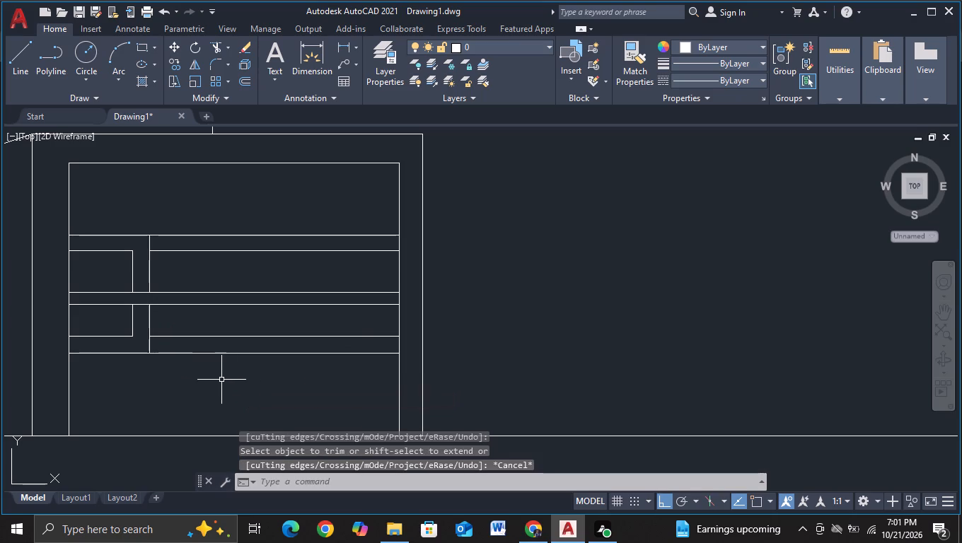
scroll(221, 380, down, 1)
scroll(357, 397, down, 2)
middle_drag(422, 349, 437, 296)
middle_drag(382, 382, 477, 317)
scroll(389, 348, down, 1)
middle_drag(340, 373, 548, 373)
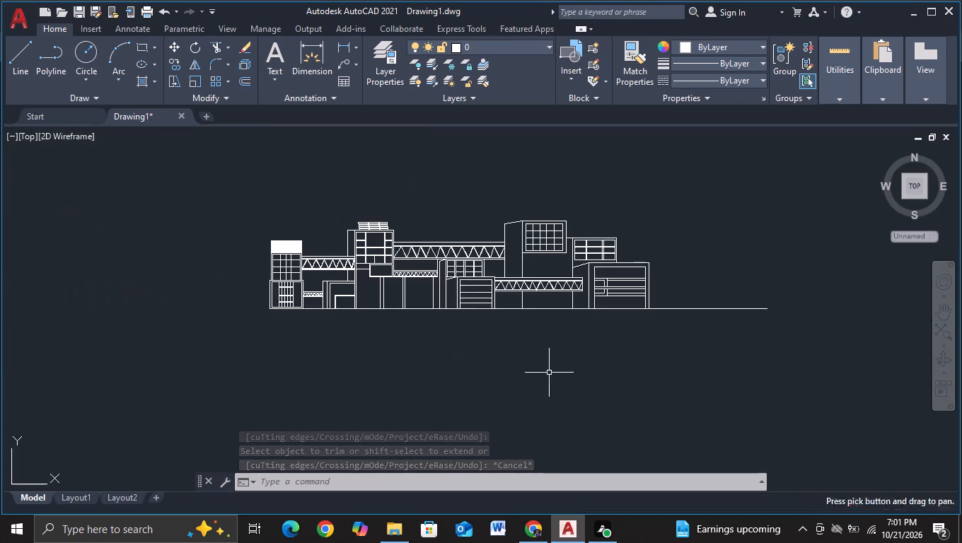
scroll(388, 371, up, 1)
middle_drag(324, 363, 325, 399)
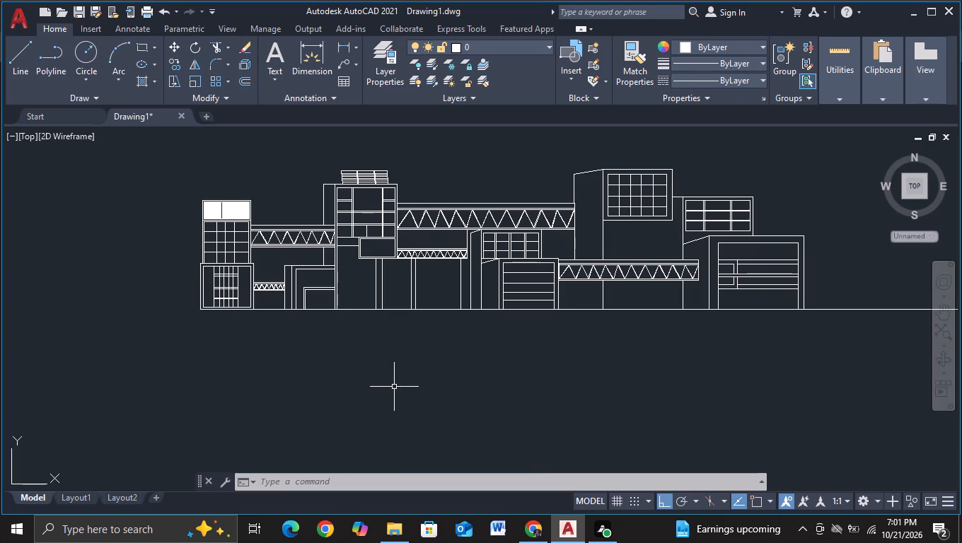
scroll(359, 235, up, 2)
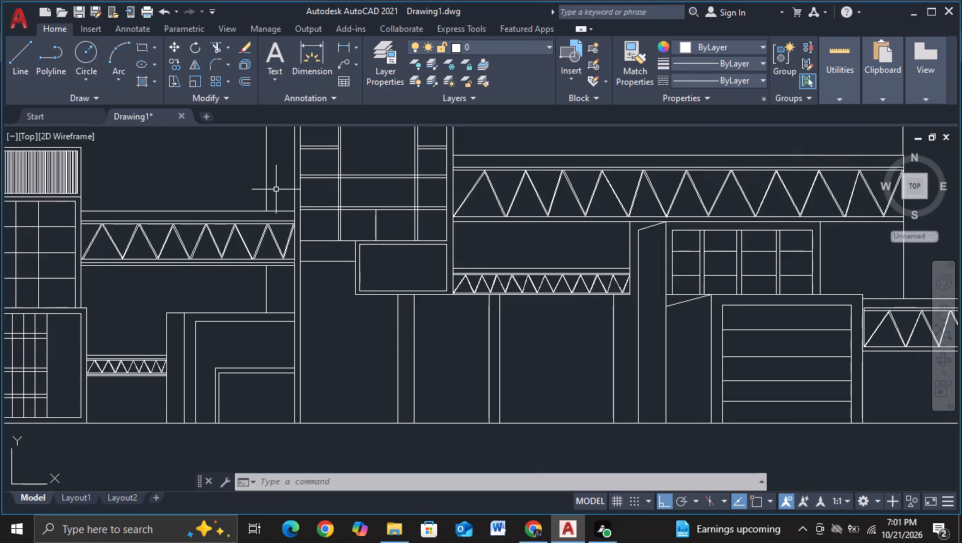
middle_drag(257, 181, 238, 303)
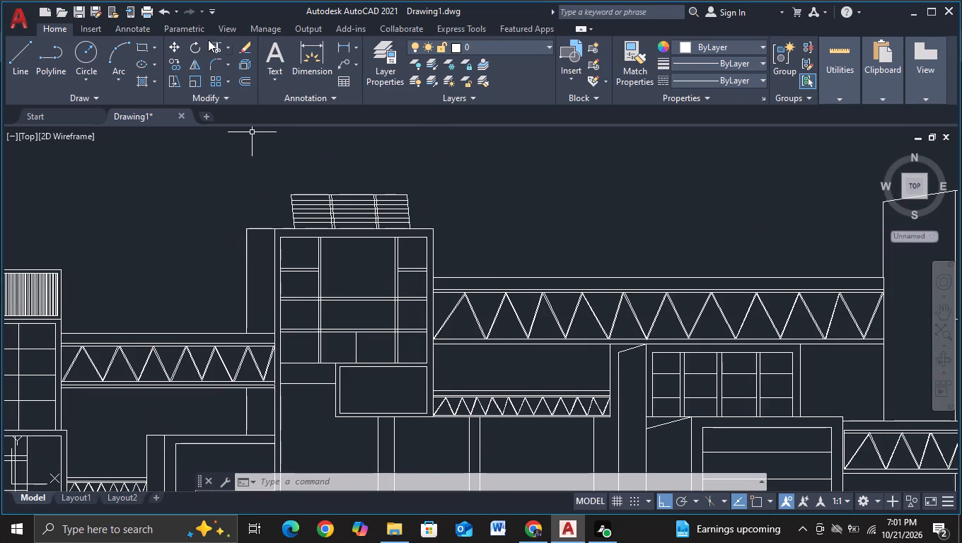
click(210, 44)
click(261, 230)
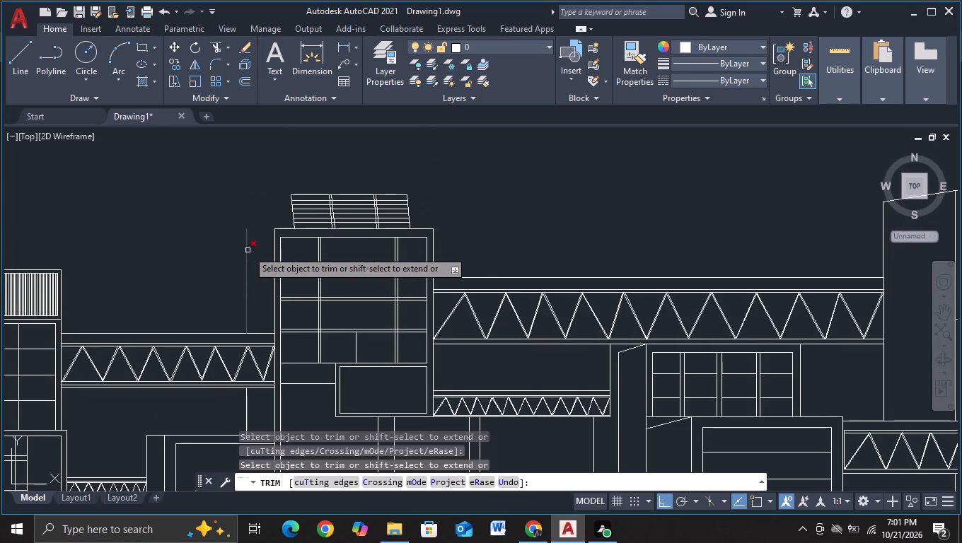
click(248, 250)
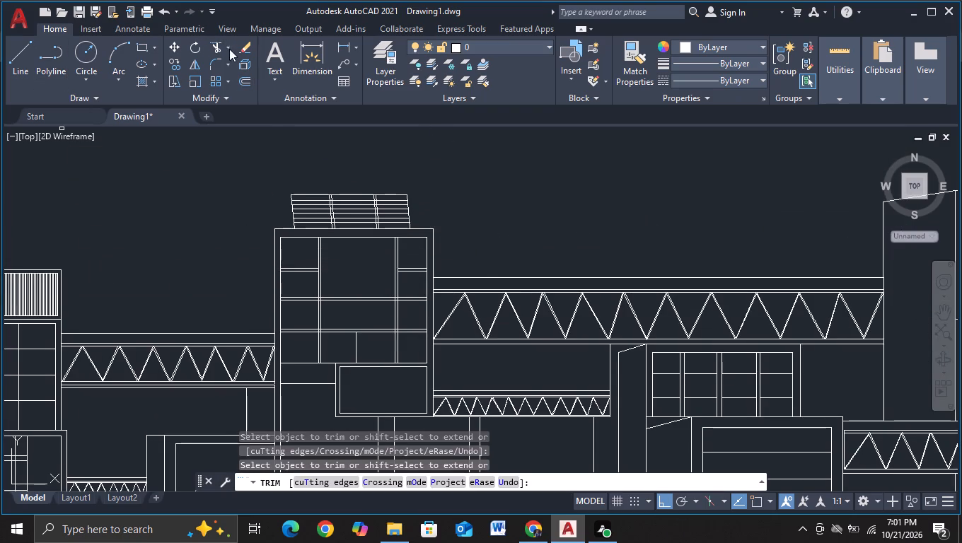
Draw a line about 436 long sloping down from the central tower's top-left corner, continuing vertically past the low block's top edge.
click(27, 69)
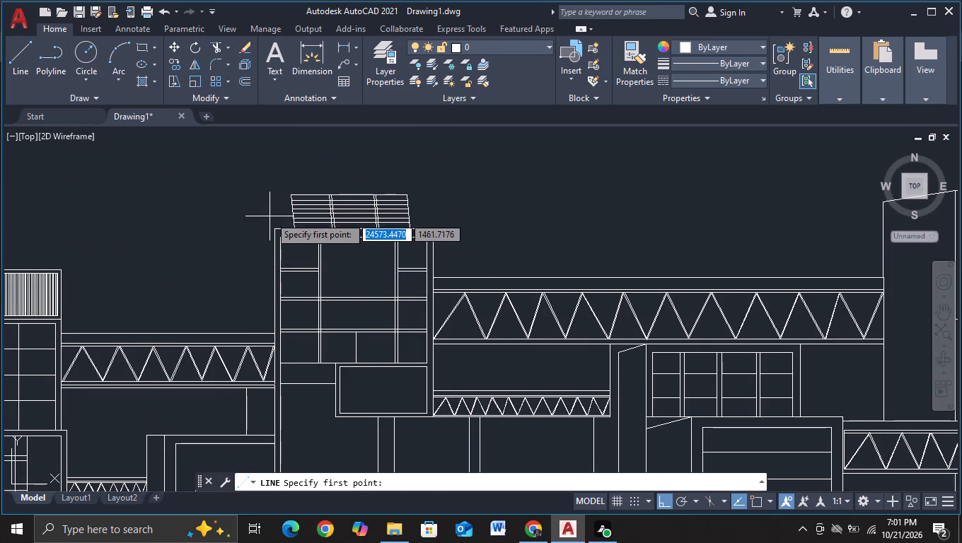
key(F3)
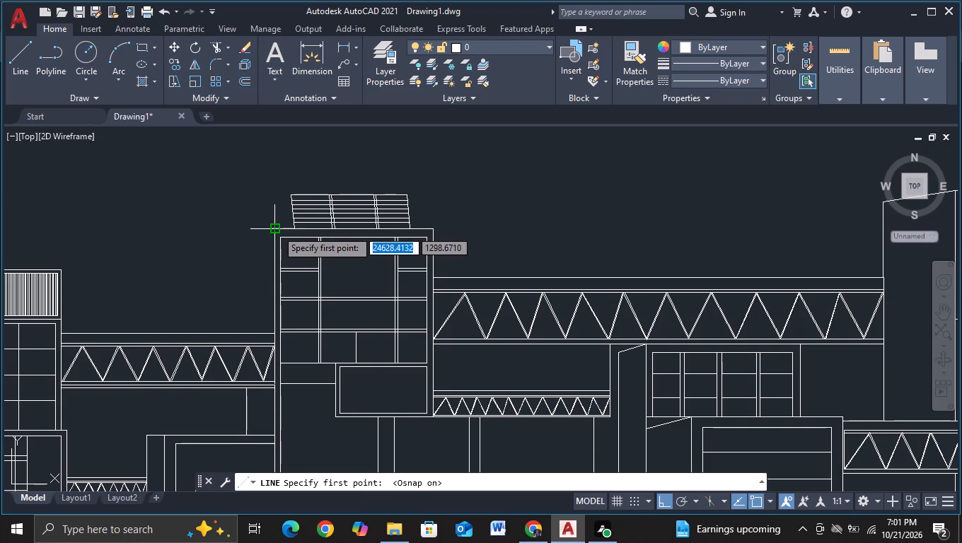
click(277, 230)
key(F8)
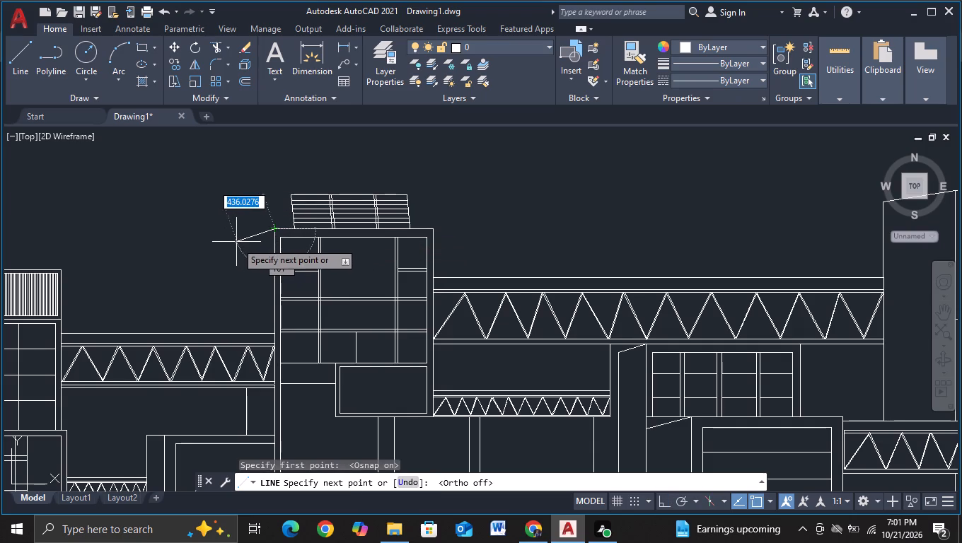
click(236, 242)
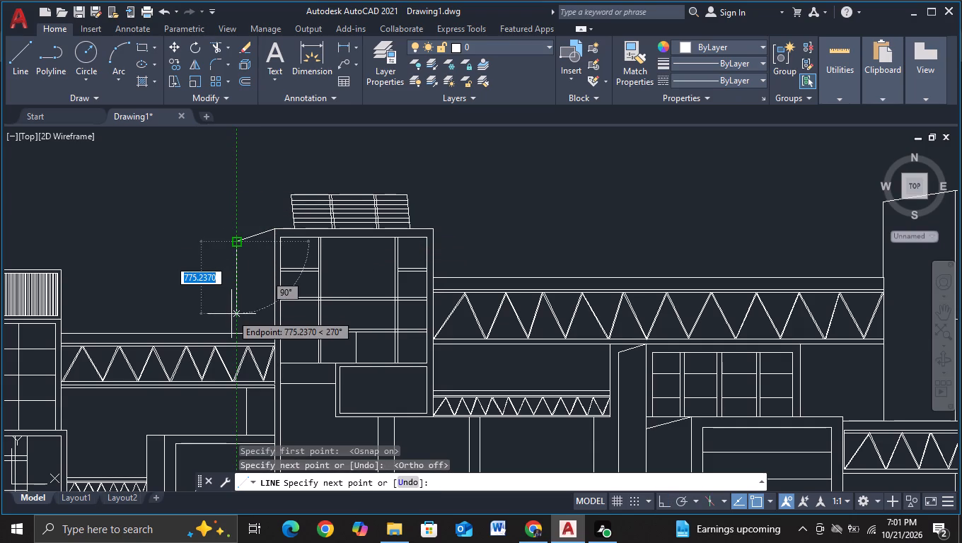
scroll(231, 314, down, 2)
middle_drag(231, 314, 239, 230)
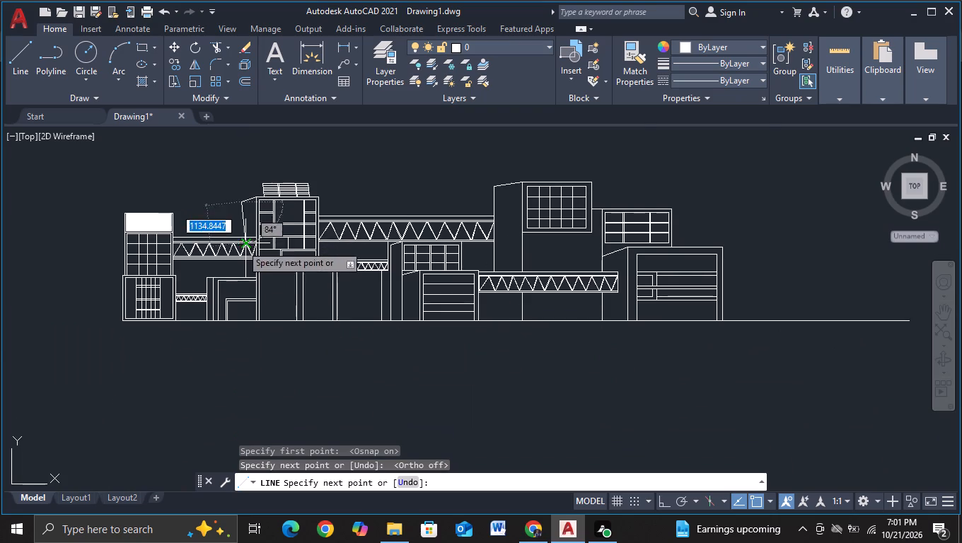
scroll(239, 272, up, 3)
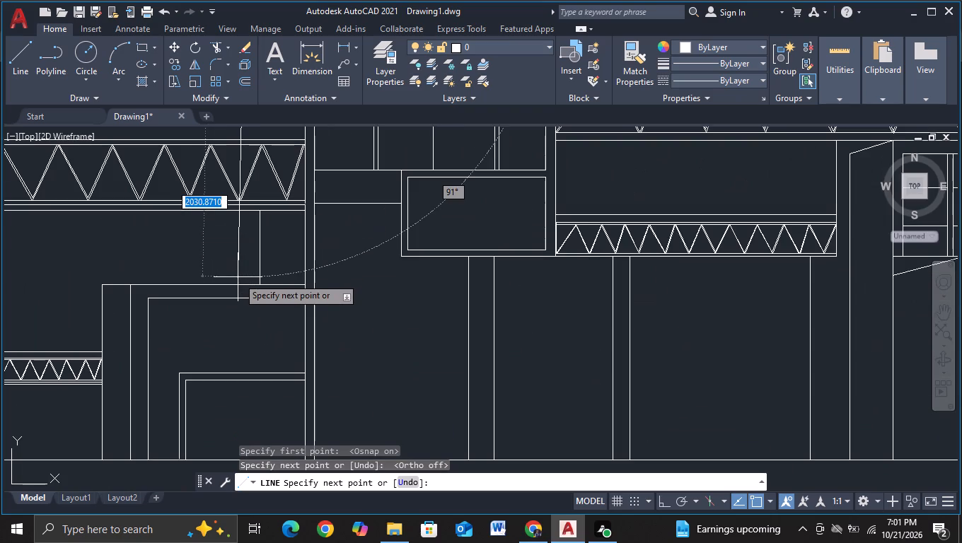
key(F8)
scroll(238, 277, up, 1)
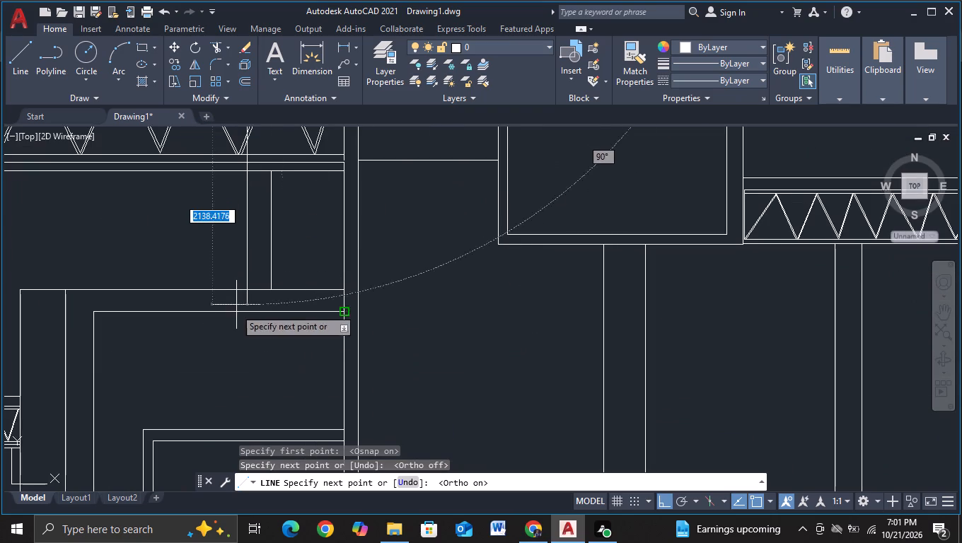
click(228, 323)
key(Escape)
Trim the new vertical line's overhang below the low block's top and remove the old vertical beside it beneath the truss bridge.
click(218, 47)
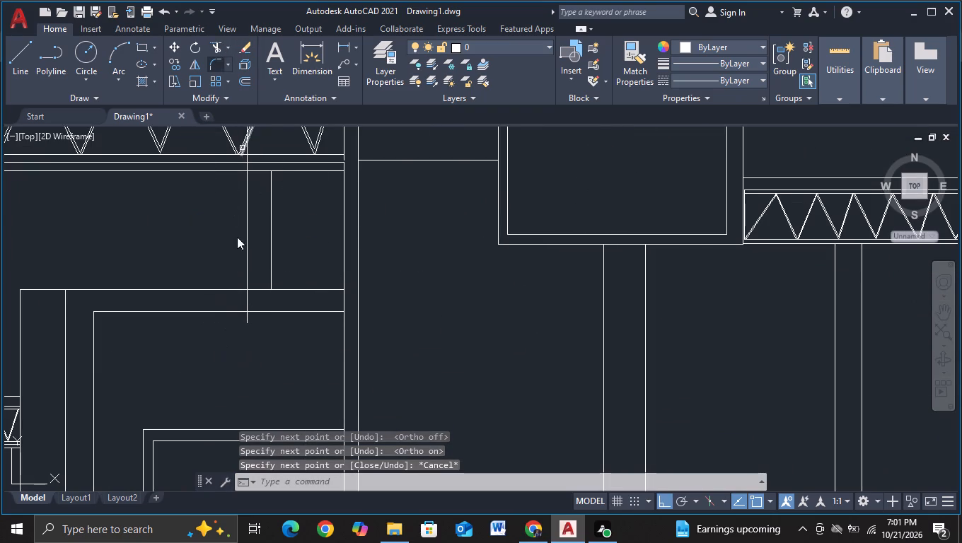
click(248, 319)
drag(242, 302, 281, 301)
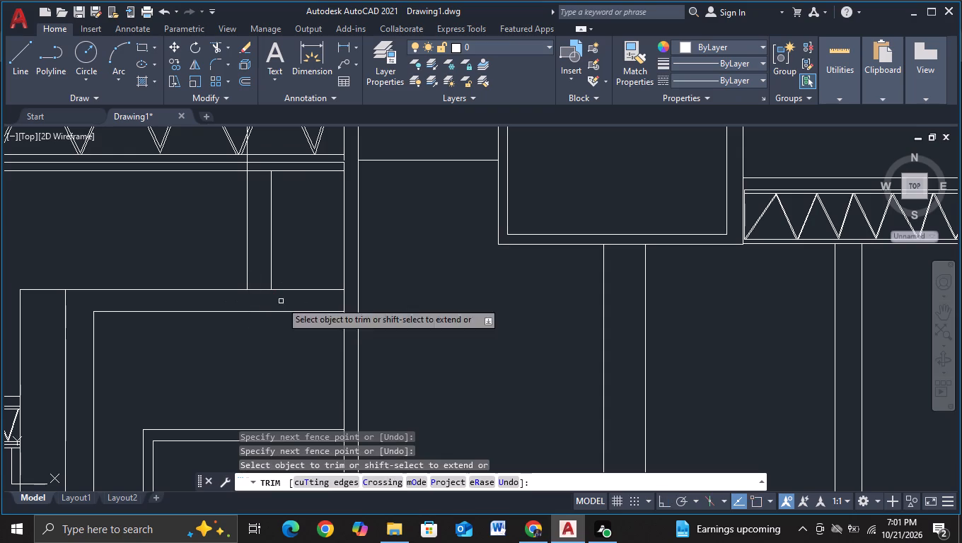
drag(270, 258, 284, 258)
Trim the new vertical line where it passes through the chords and diagonals of the truss bridge beside the central tower.
middle_drag(234, 182, 222, 319)
scroll(221, 317, up, 2)
drag(253, 286, 265, 286)
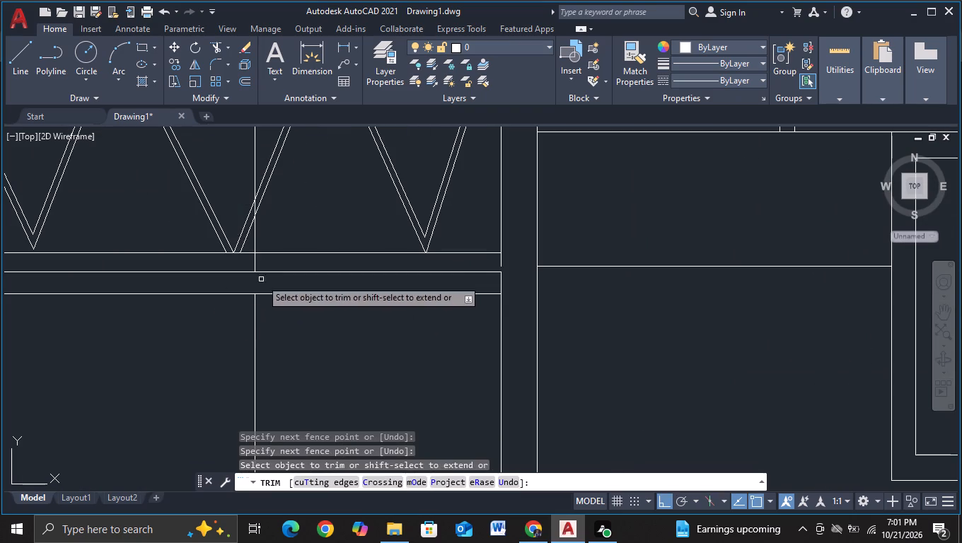
drag(243, 264, 292, 266)
middle_drag(265, 234, 258, 283)
scroll(243, 287, up, 2)
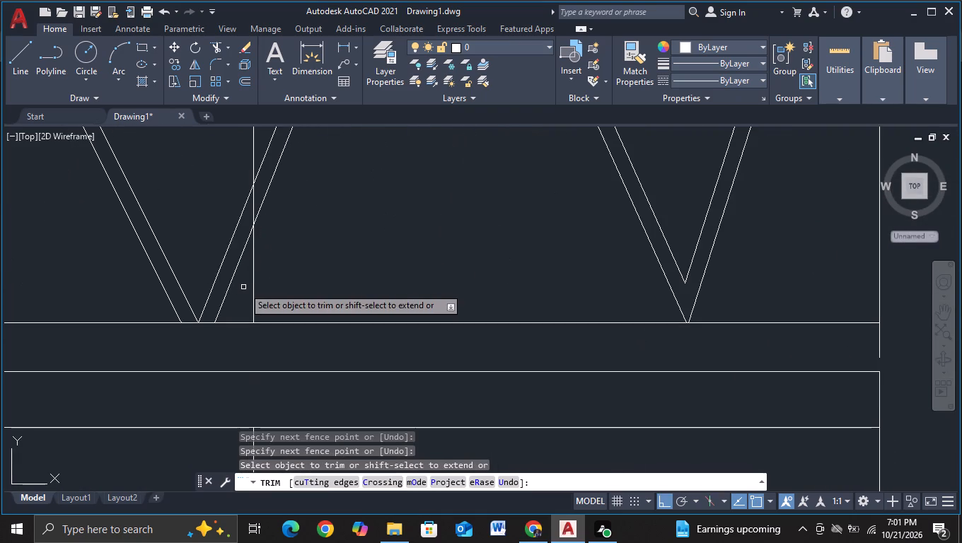
drag(264, 287, 278, 288)
drag(279, 288, 243, 292)
middle_drag(250, 285, 251, 373)
click(255, 298)
scroll(339, 294, down, 2)
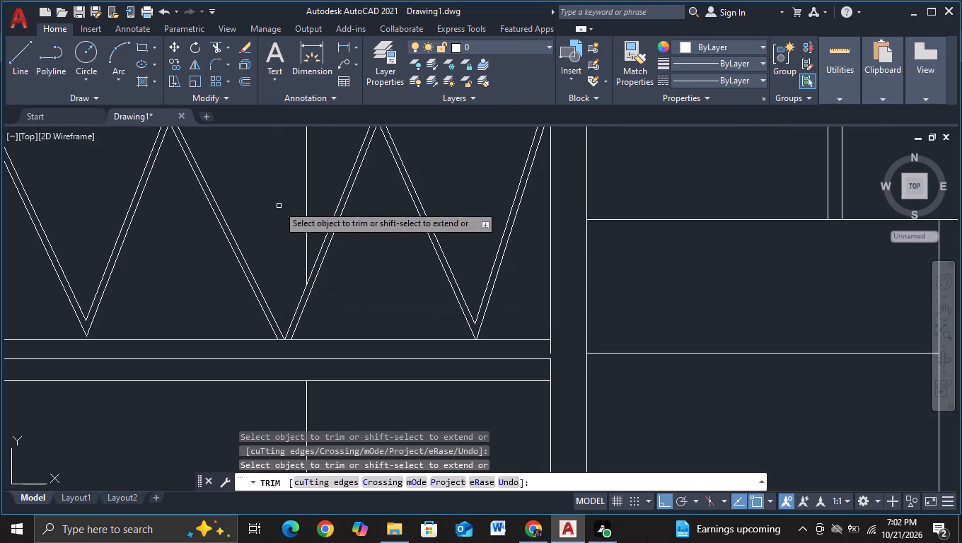
drag(277, 205, 315, 199)
scroll(315, 199, down, 2)
middle_drag(316, 199, 286, 390)
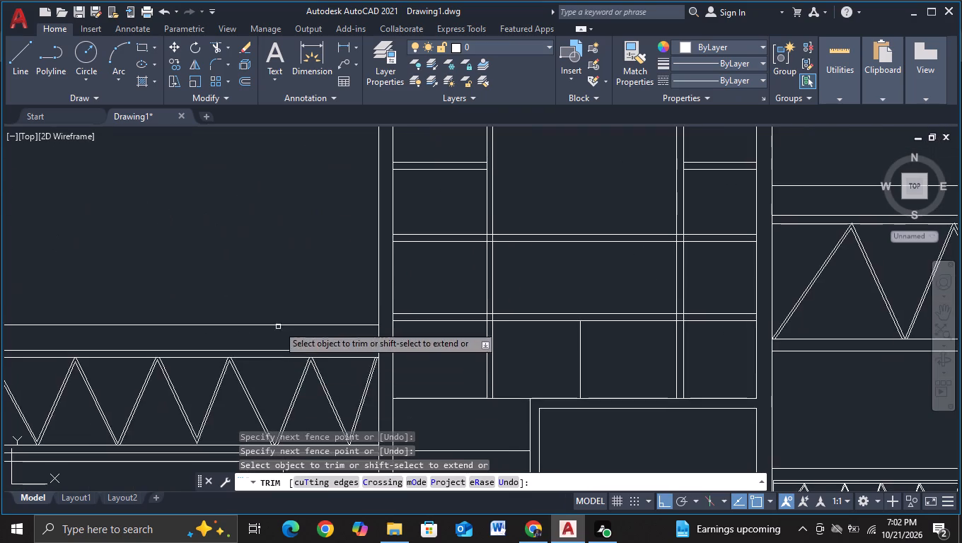
scroll(281, 306, down, 2)
middle_drag(281, 306, 284, 243)
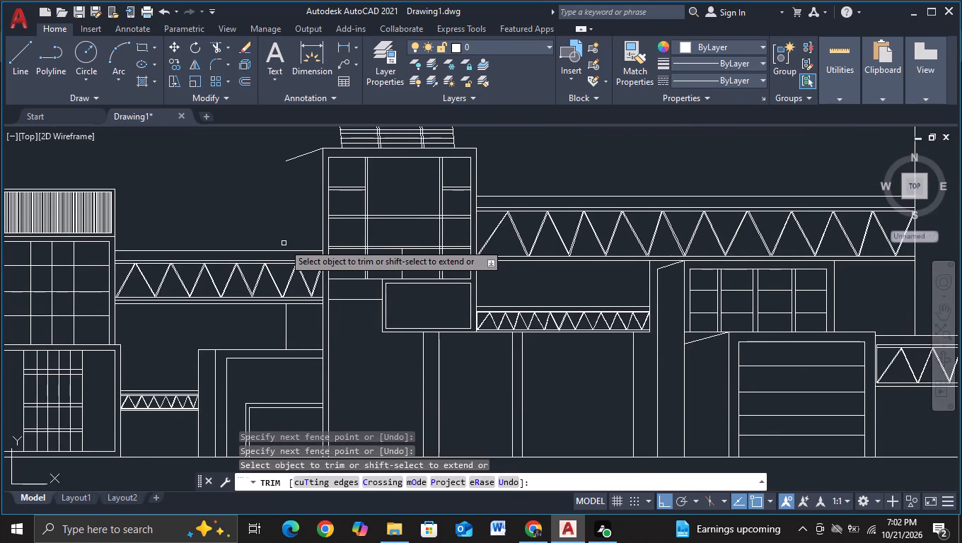
key(Escape)
Draw a vertical line about 987 long from the truss bridge's top edge up to the free end of the sloping line.
click(13, 62)
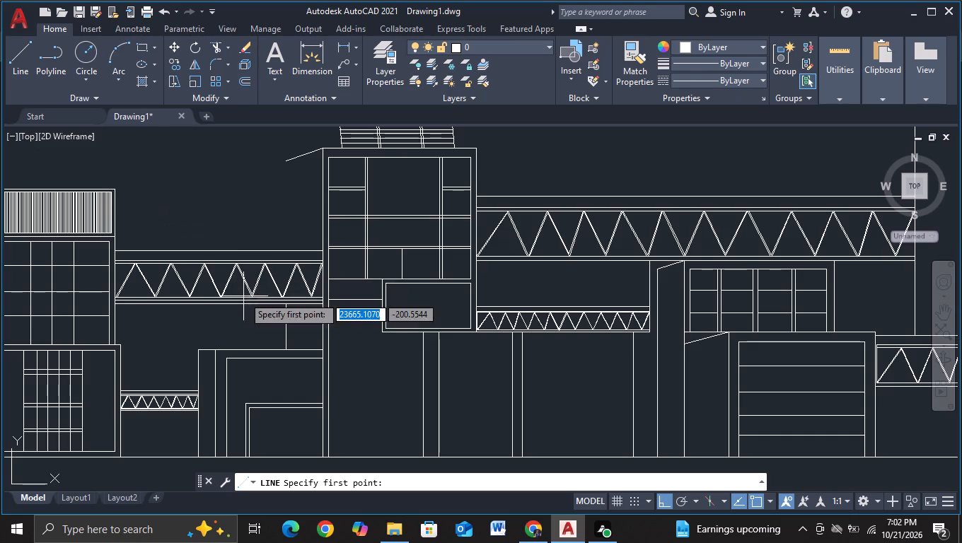
click(285, 250)
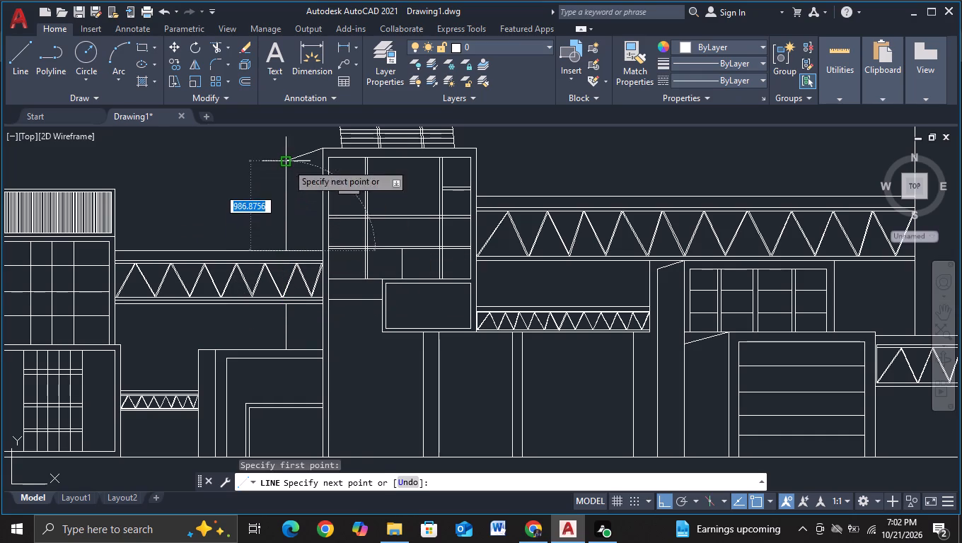
click(288, 161)
key(Escape)
Examine the whole elevation, from the leftmost tower to the large lower block, for areas still needing detail.
scroll(276, 233, down, 2)
middle_drag(347, 355, 321, 352)
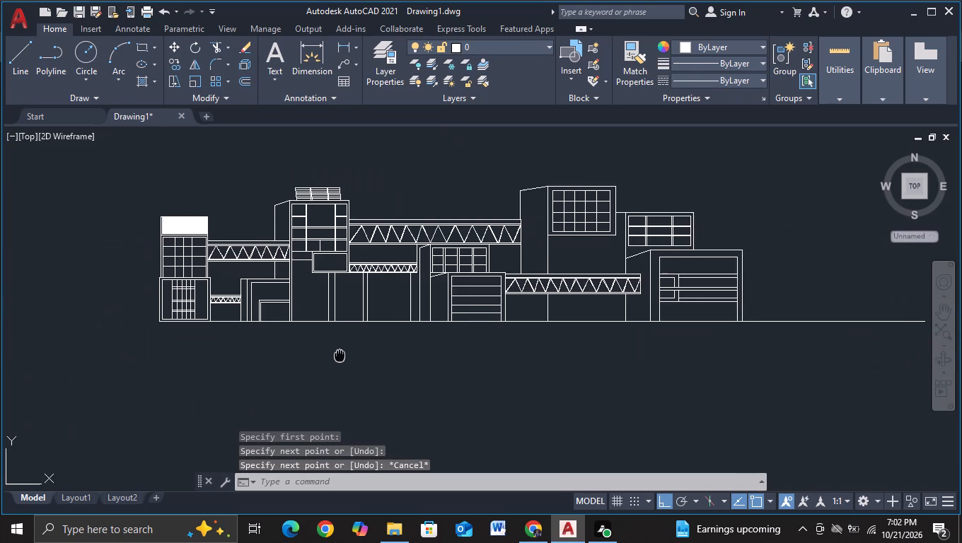
middle_drag(321, 352, 260, 339)
middle_drag(291, 345, 295, 310)
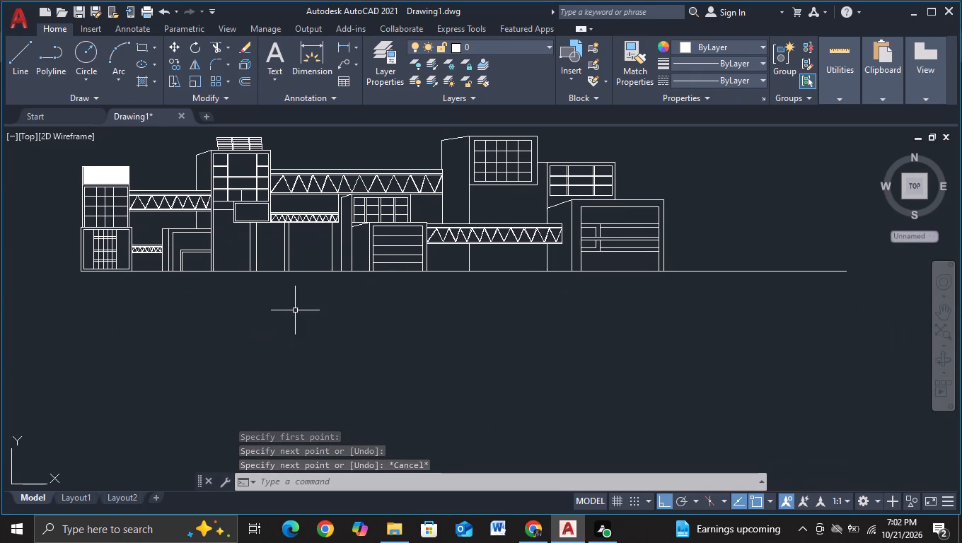
middle_drag(240, 329, 468, 301)
middle_drag(272, 253, 318, 337)
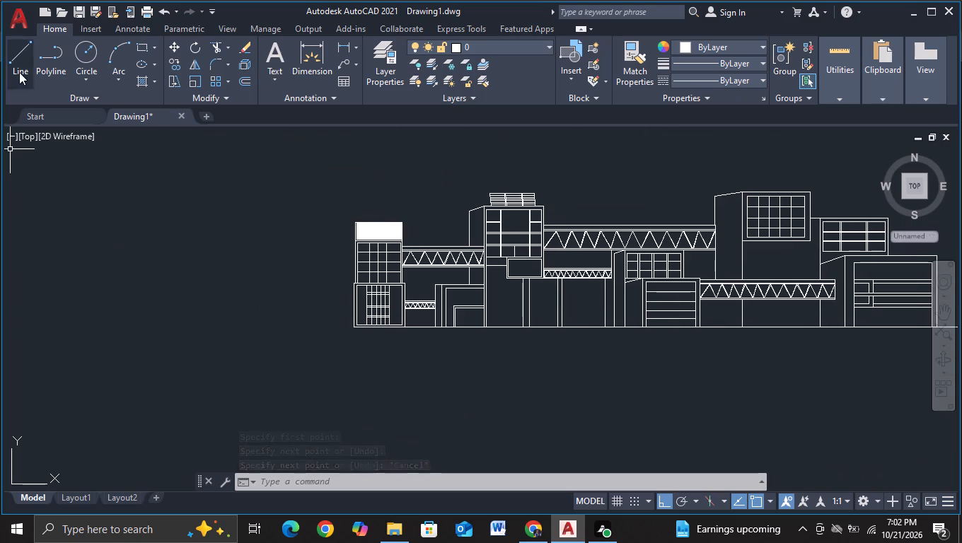
click(20, 72)
scroll(345, 310, up, 2)
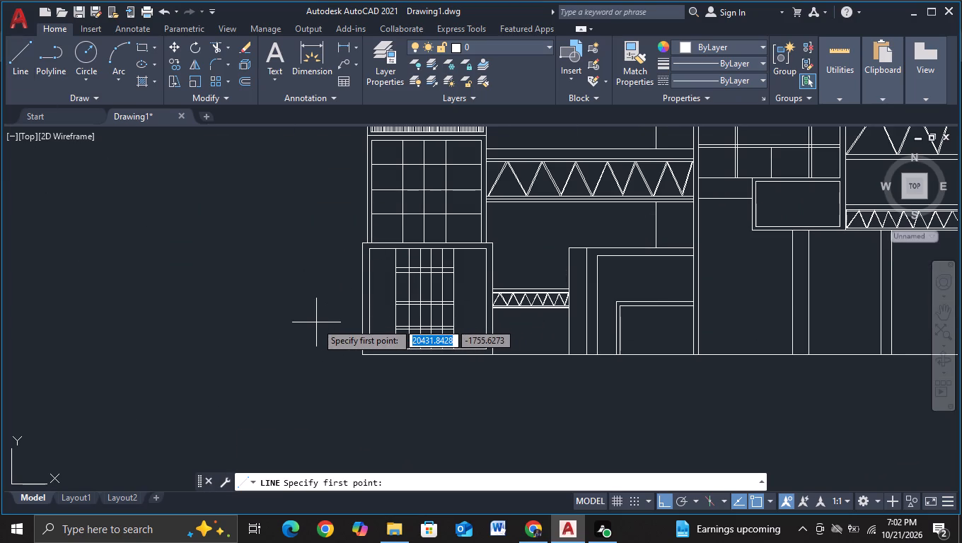
scroll(316, 322, down, 2)
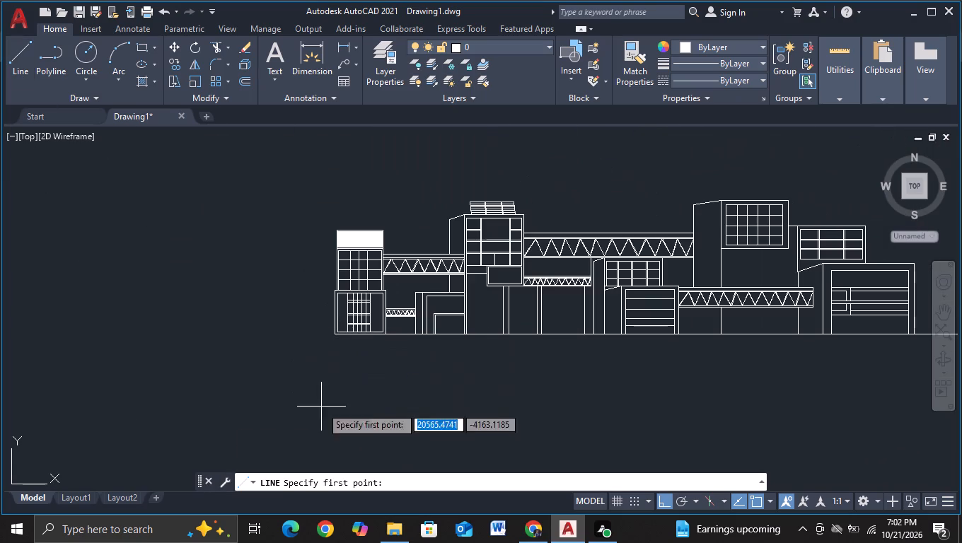
middle_drag(446, 395, 267, 357)
scroll(412, 366, down, 1)
middle_drag(420, 387, 415, 351)
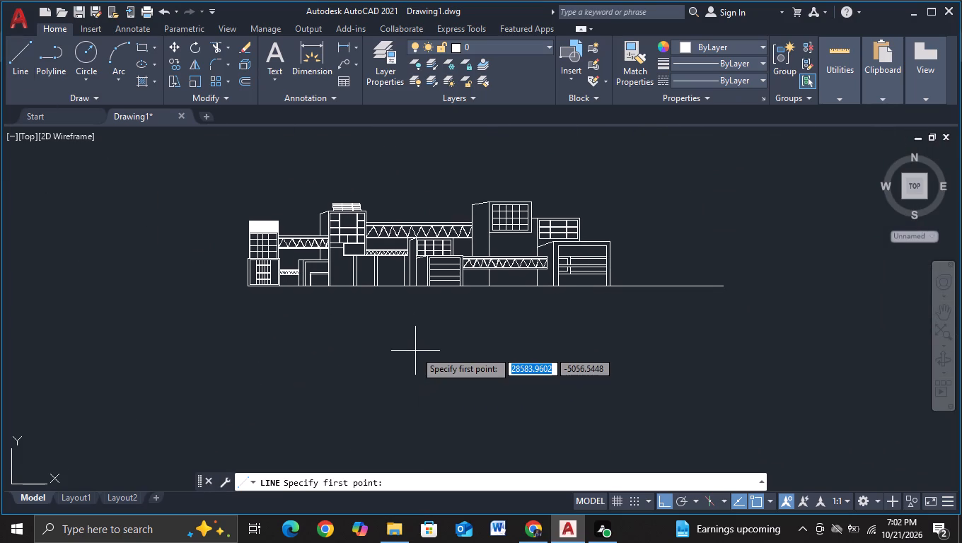
scroll(521, 340, up, 1)
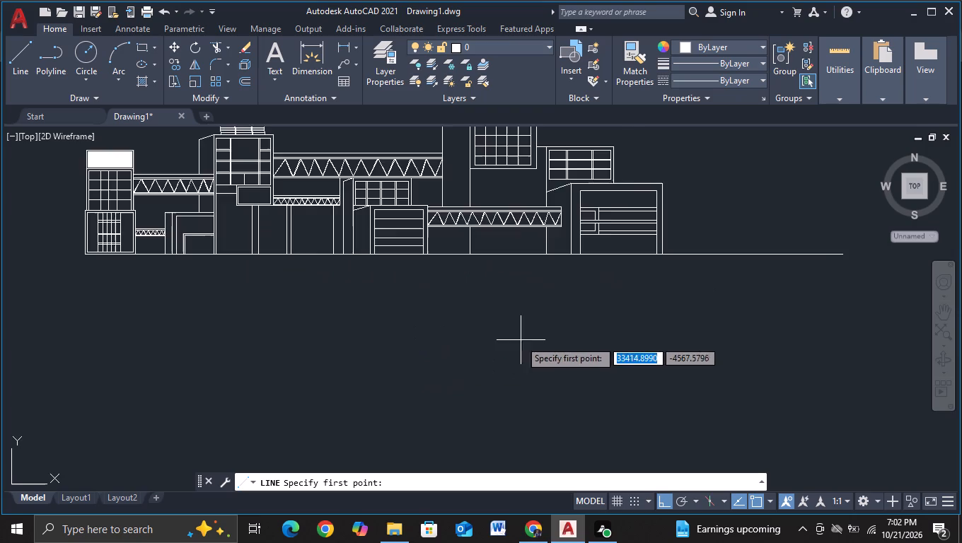
middle_drag(477, 320, 430, 371)
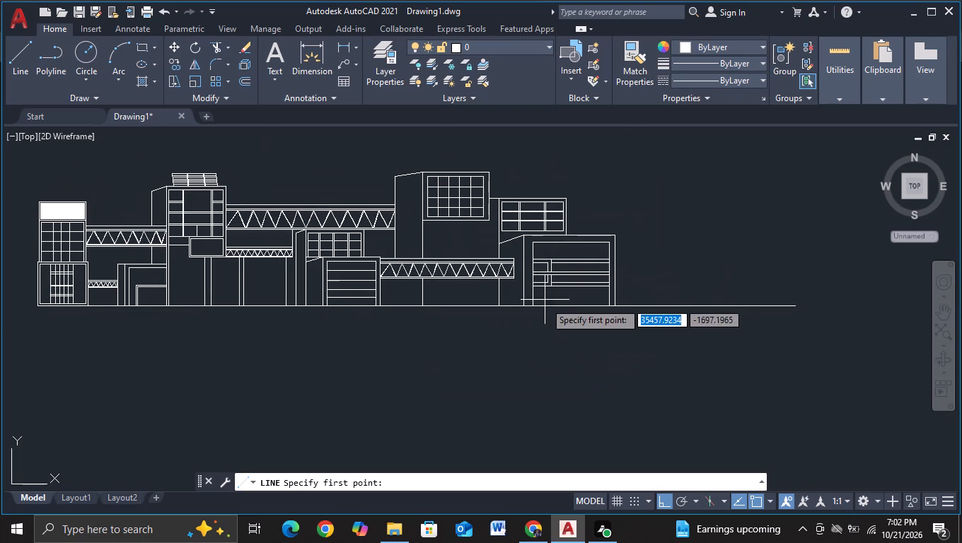
middle_drag(545, 320, 473, 413)
scroll(468, 344, up, 2)
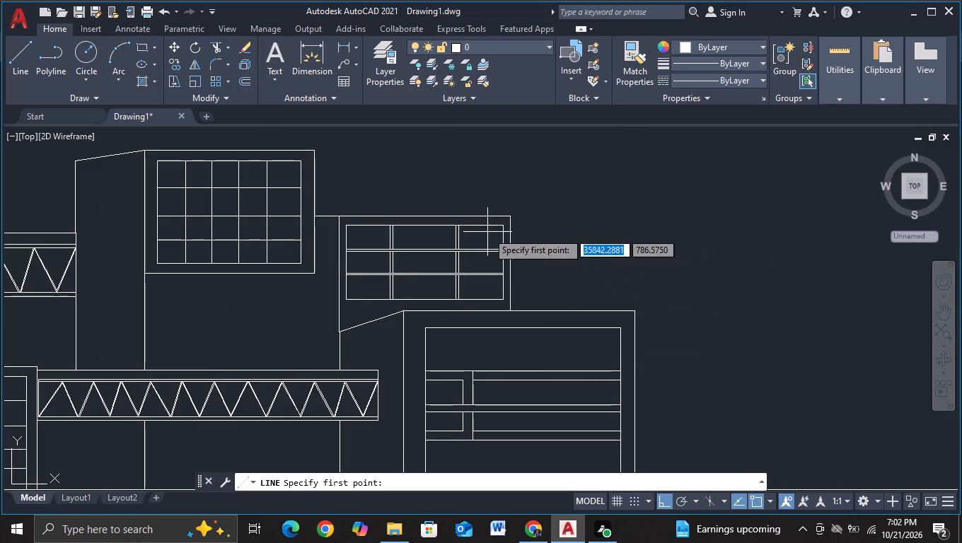
key(Escape)
Copy the upper horizontal mullion line nine times at close spacing into the upper part of the window's top row, with object snap off.
click(433, 250)
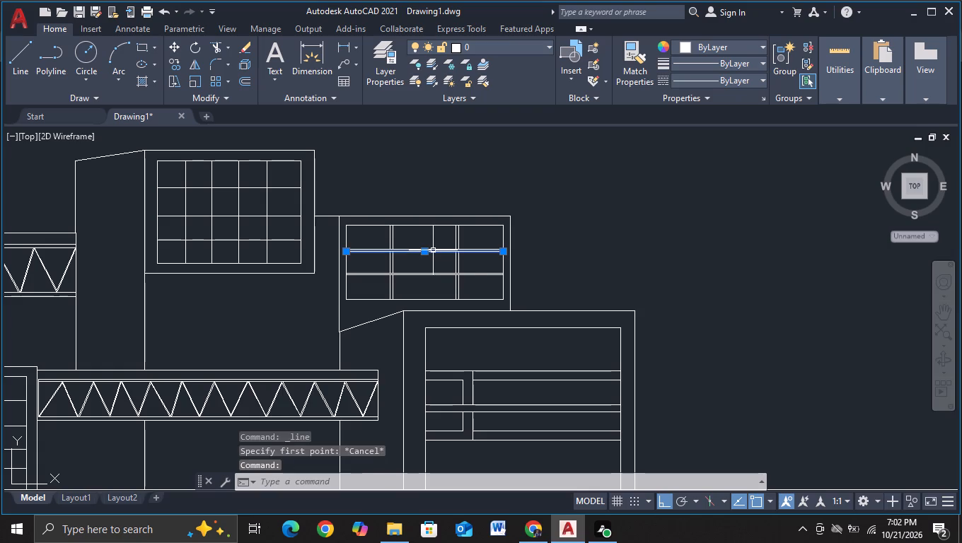
key(c)
click(476, 291)
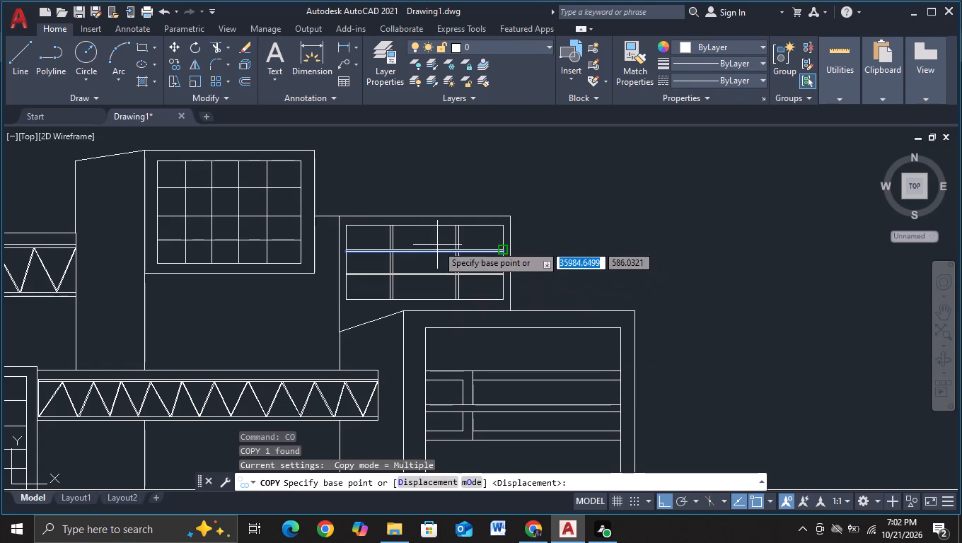
click(437, 245)
scroll(441, 228, up, 3)
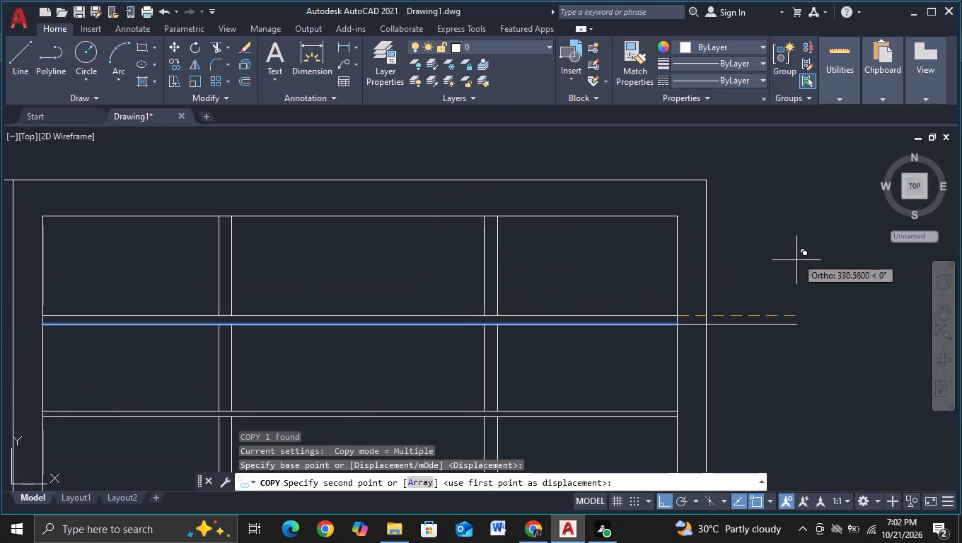
key(F3)
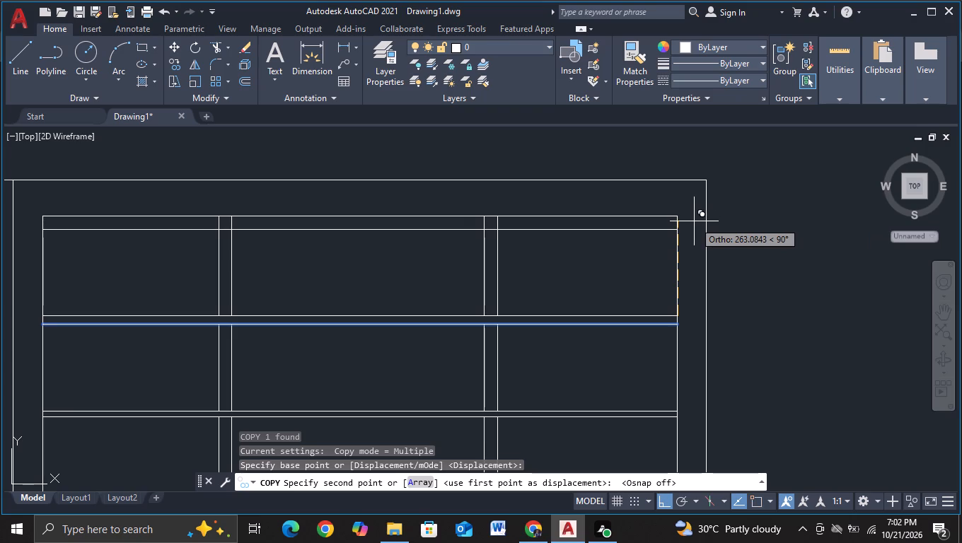
click(692, 213)
click(692, 217)
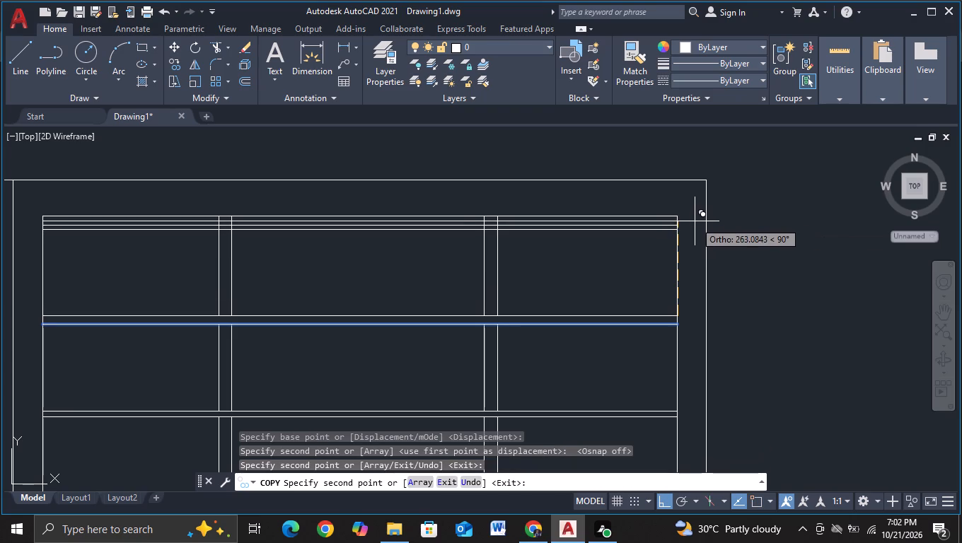
click(695, 221)
click(695, 225)
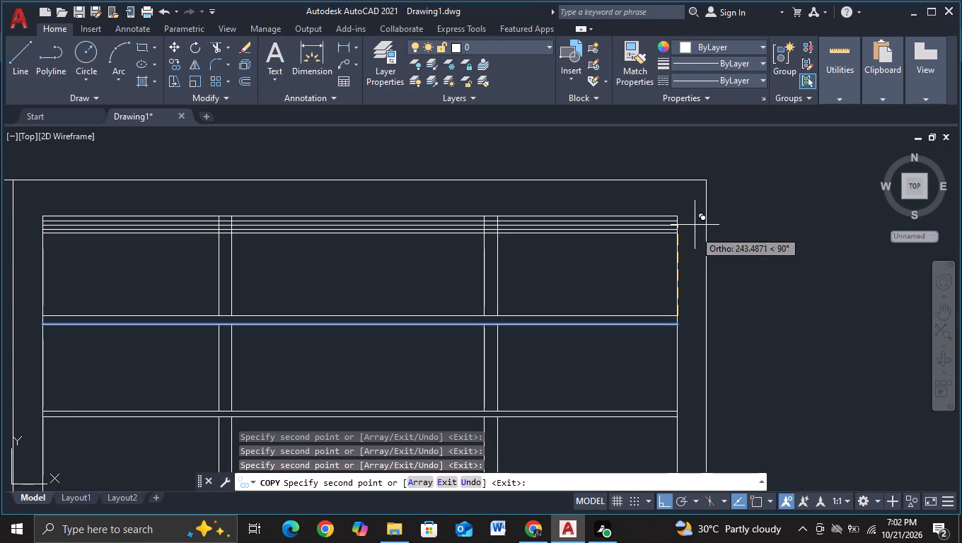
click(695, 228)
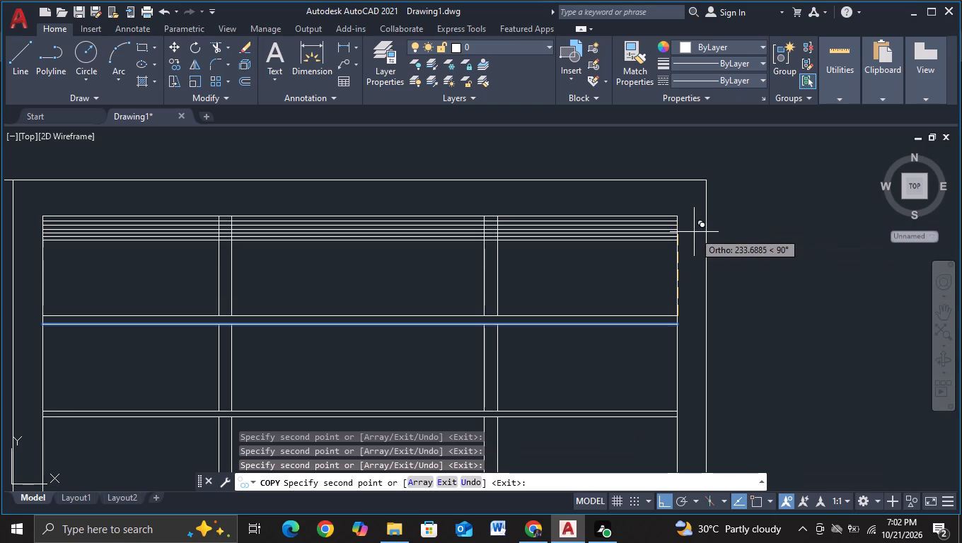
click(694, 232)
click(693, 235)
click(693, 238)
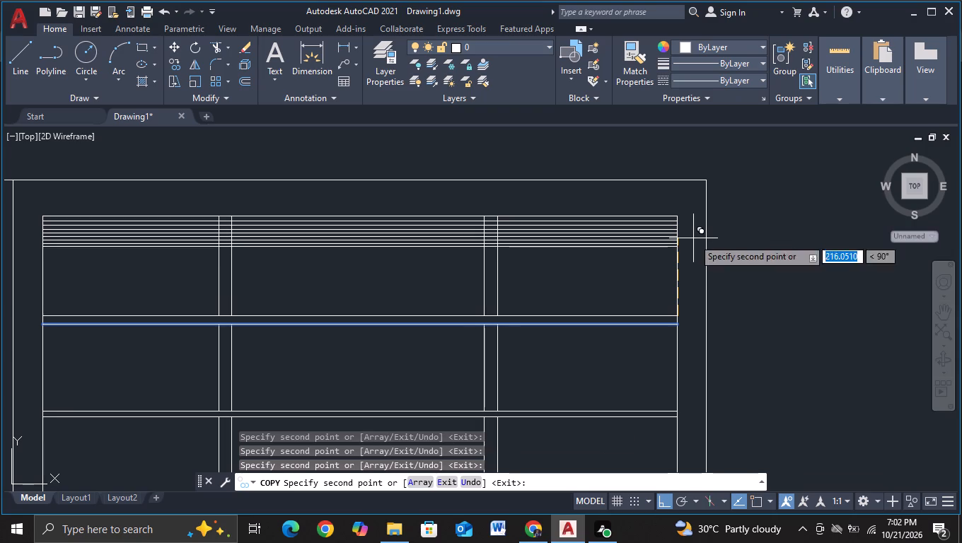
click(693, 241)
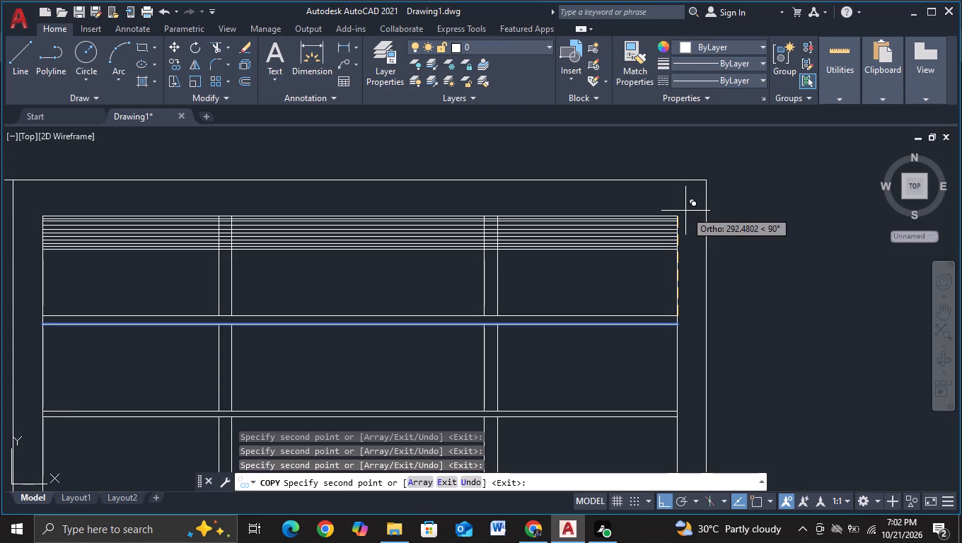
Add seven more copies of the mullion line between the existing ones to densify the band beneath the window's top edge.
click(685, 211)
click(685, 216)
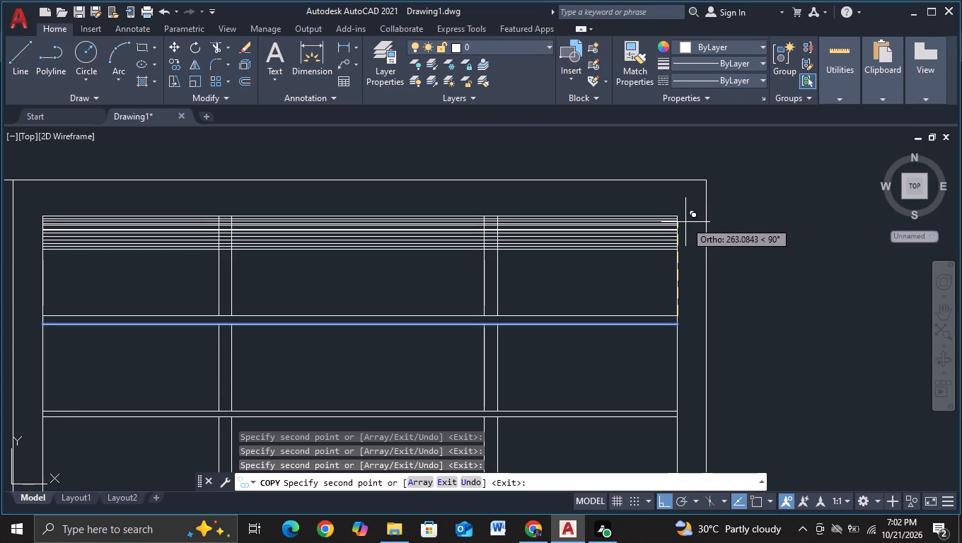
click(685, 219)
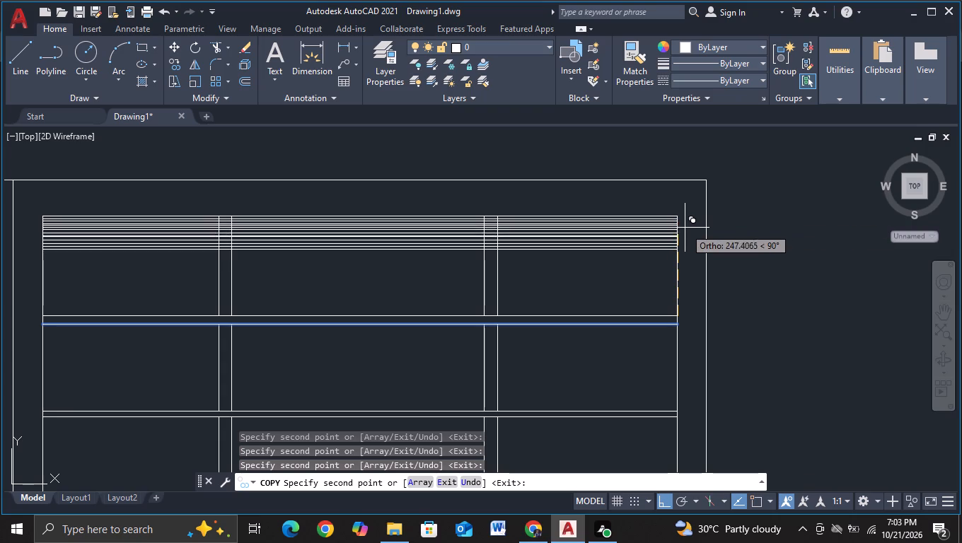
click(685, 227)
click(683, 230)
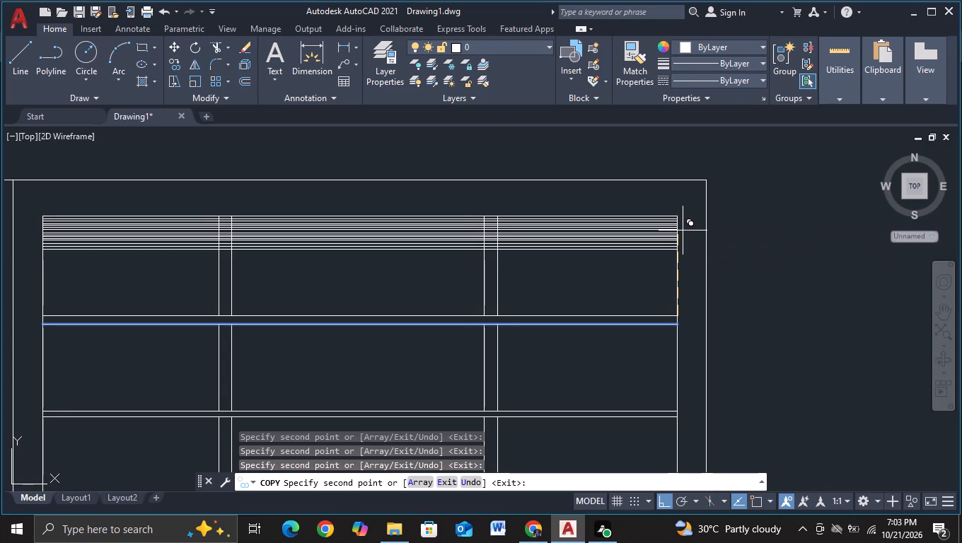
click(683, 233)
click(683, 223)
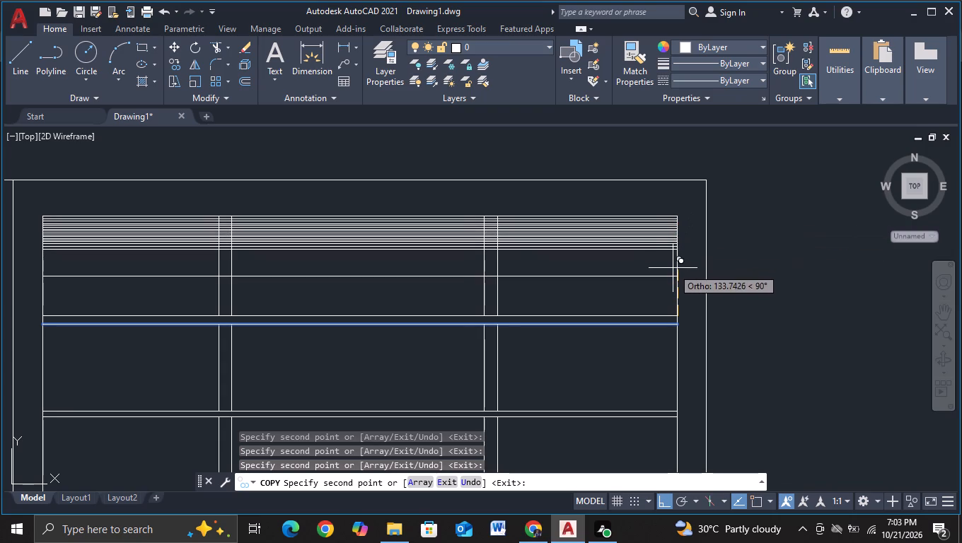
key(Escape)
Copy the whole band of horizontal lines downward twice to fill the rest of the window's top row.
drag(639, 271, 639, 211)
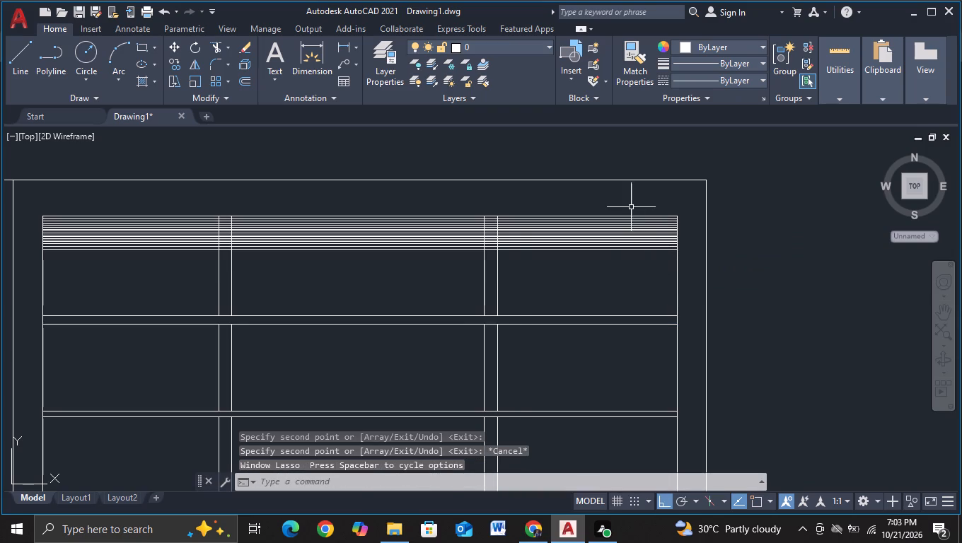
drag(631, 204, 631, 260)
key(c)
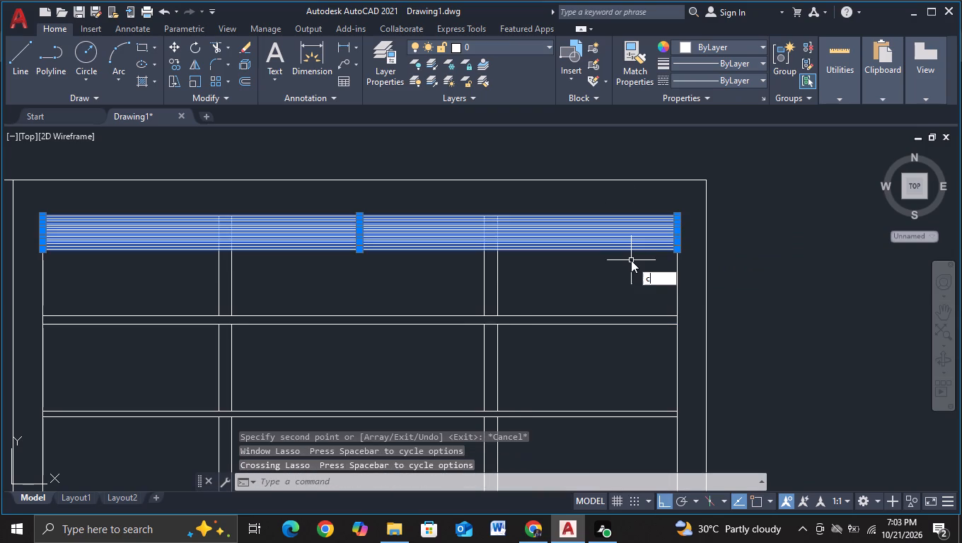
click(686, 301)
click(621, 232)
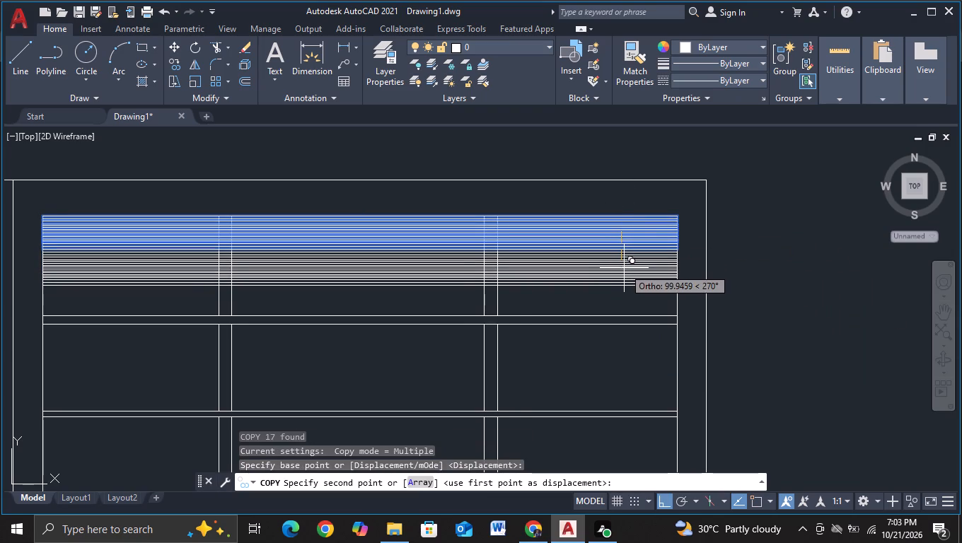
click(624, 268)
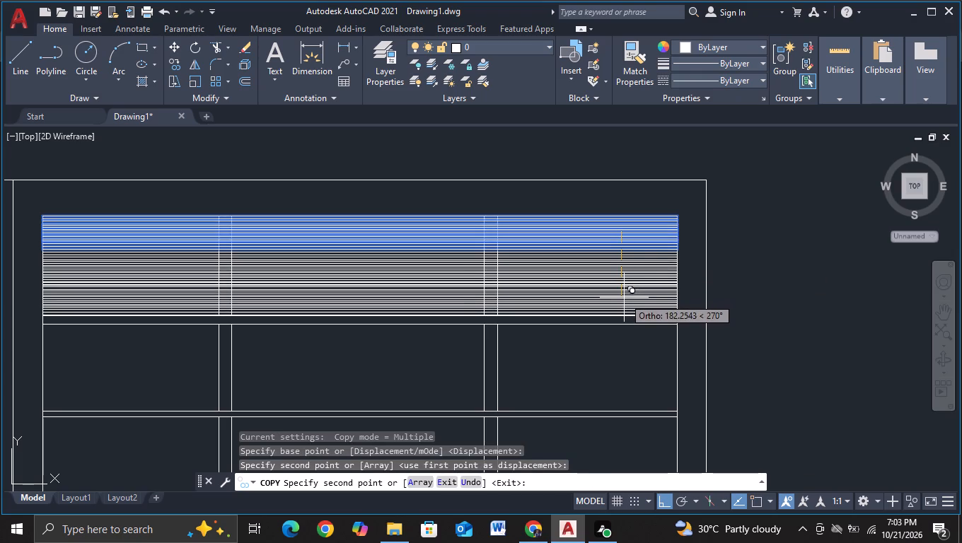
click(624, 298)
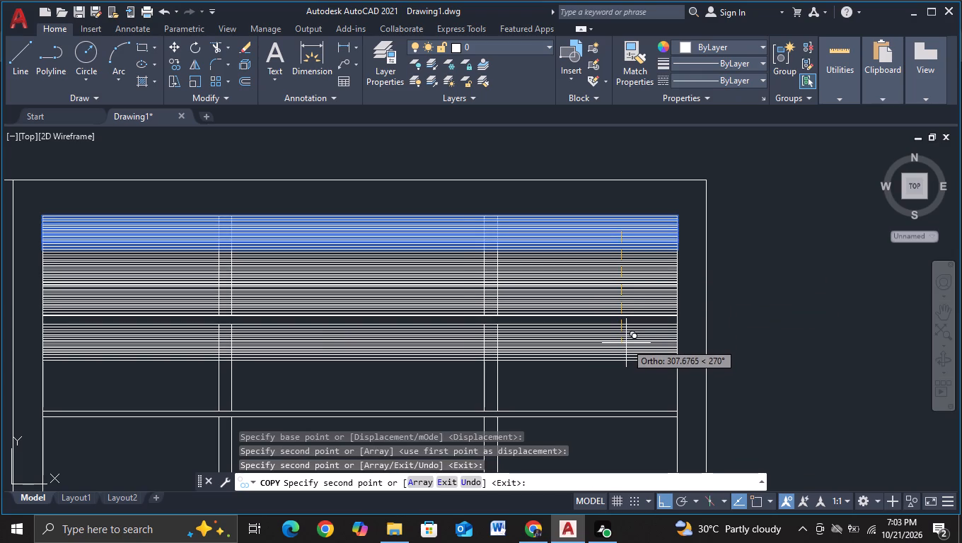
Place further copies of the line band down the window, two in the middle row and three in the bottom row.
click(626, 343)
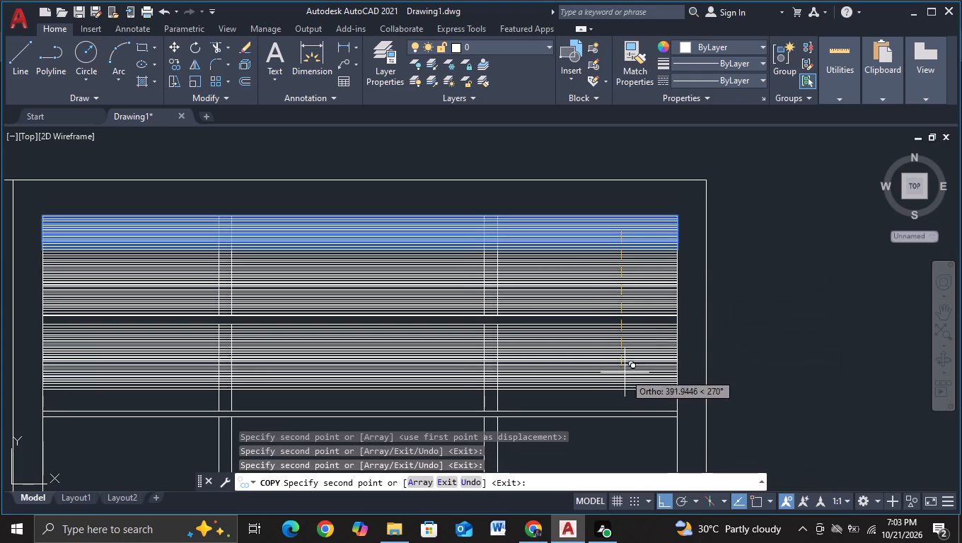
click(624, 378)
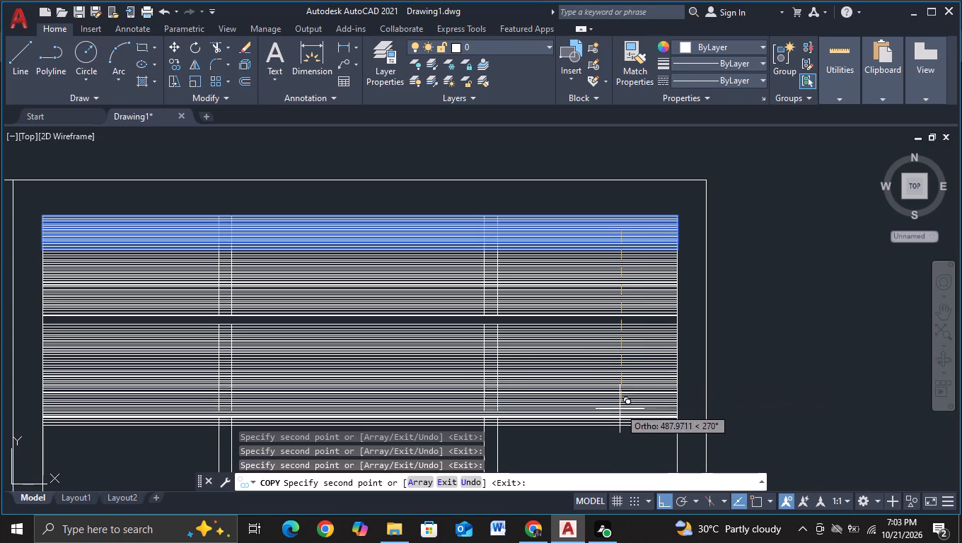
middle_drag(617, 414, 608, 281)
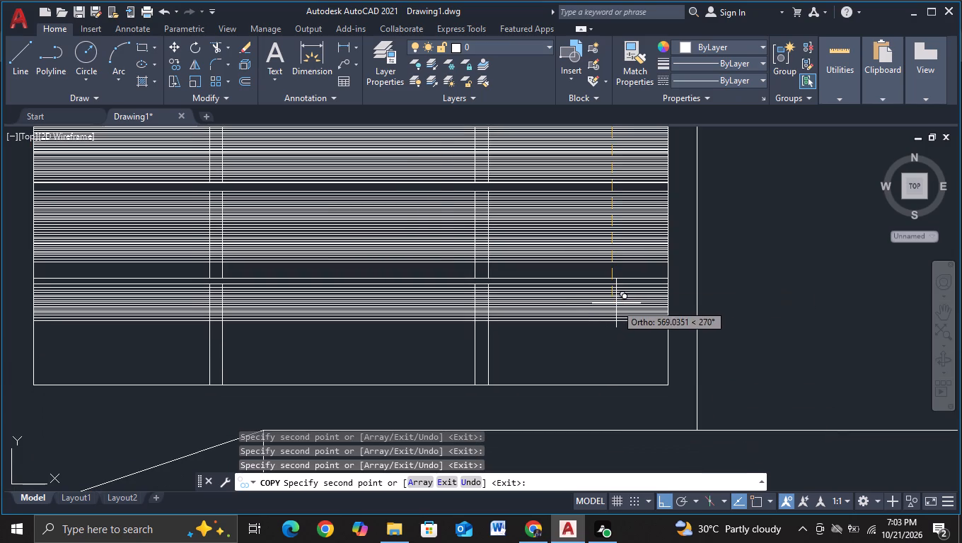
click(617, 301)
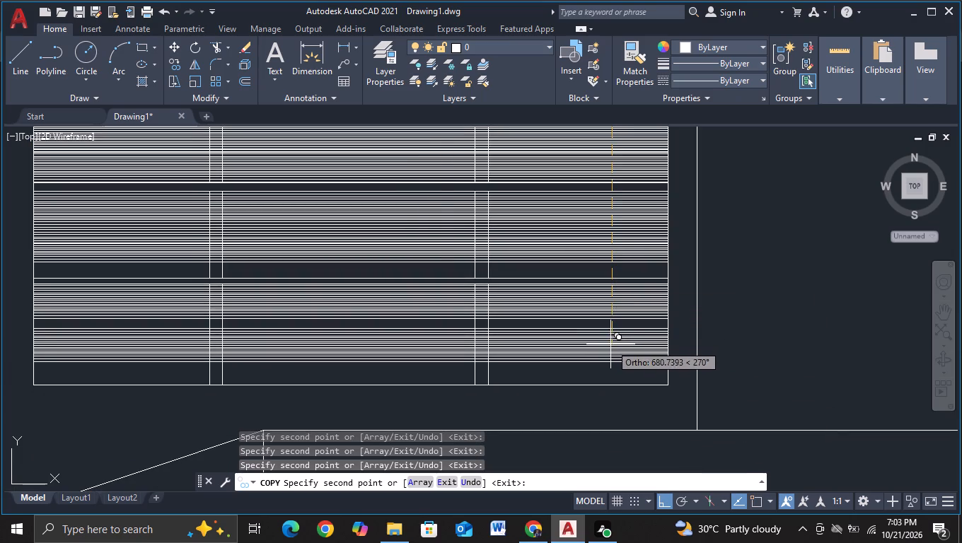
click(613, 337)
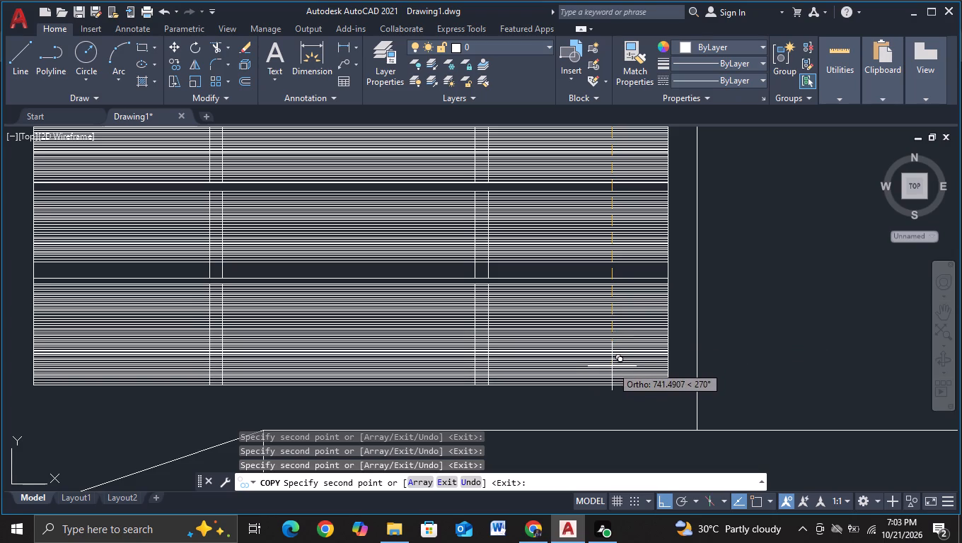
click(610, 366)
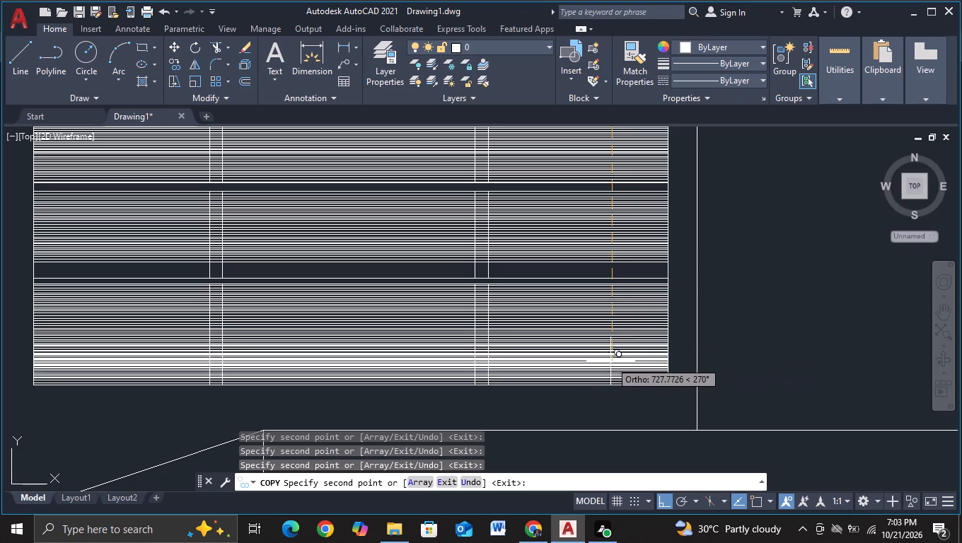
key(Escape)
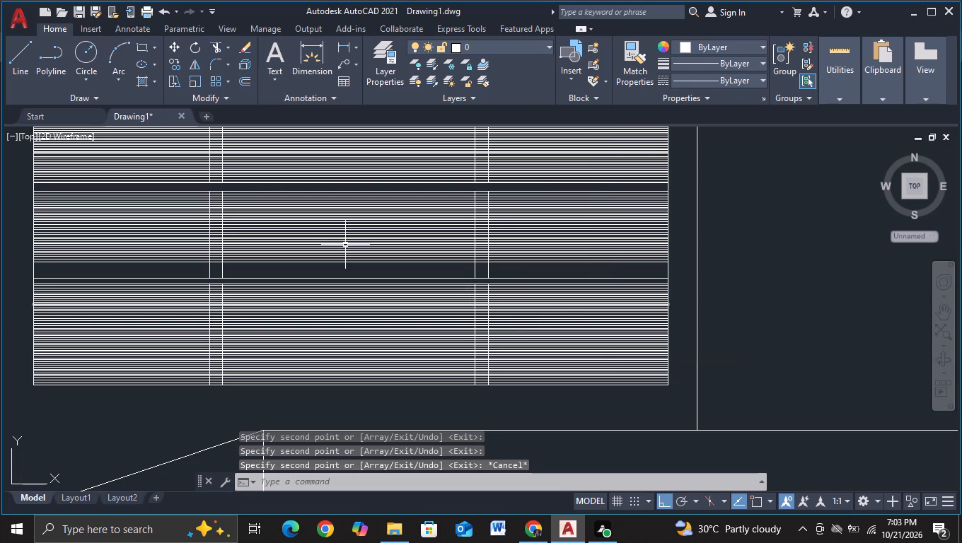
key(Escape)
Examine the horizontal line infill across the window's three rows and around its vertical mullions.
scroll(327, 282, up, 3)
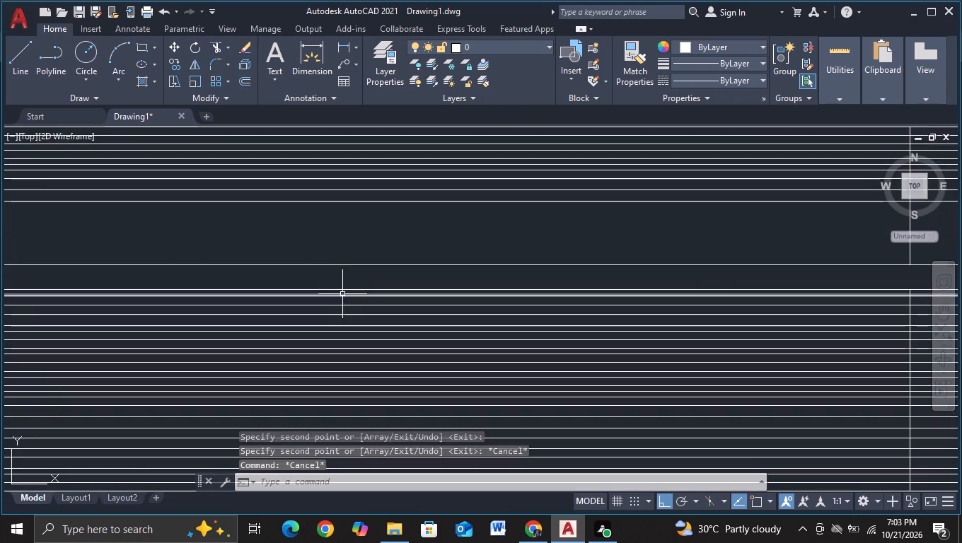
scroll(342, 294, down, 1)
middle_drag(136, 298, 361, 311)
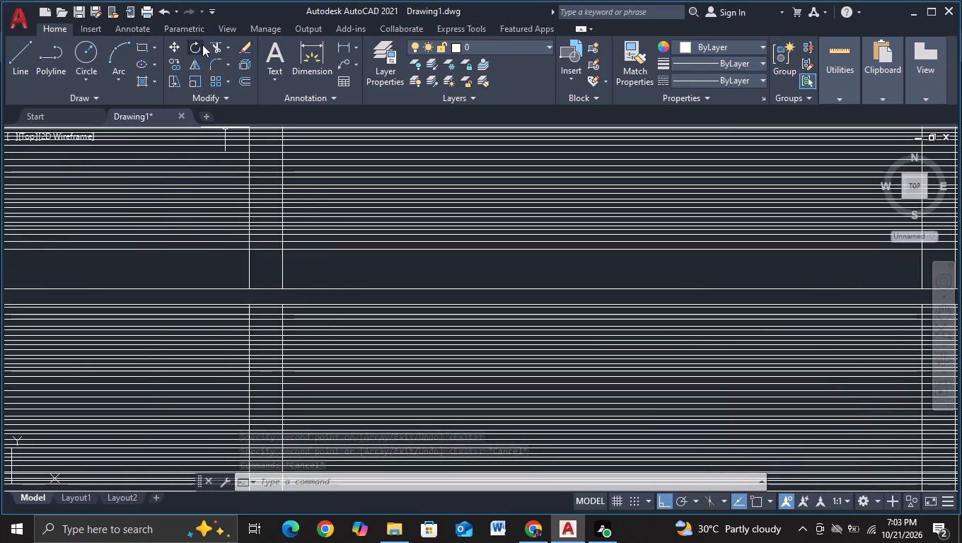
scroll(343, 246, down, 3)
middle_drag(410, 281, 412, 327)
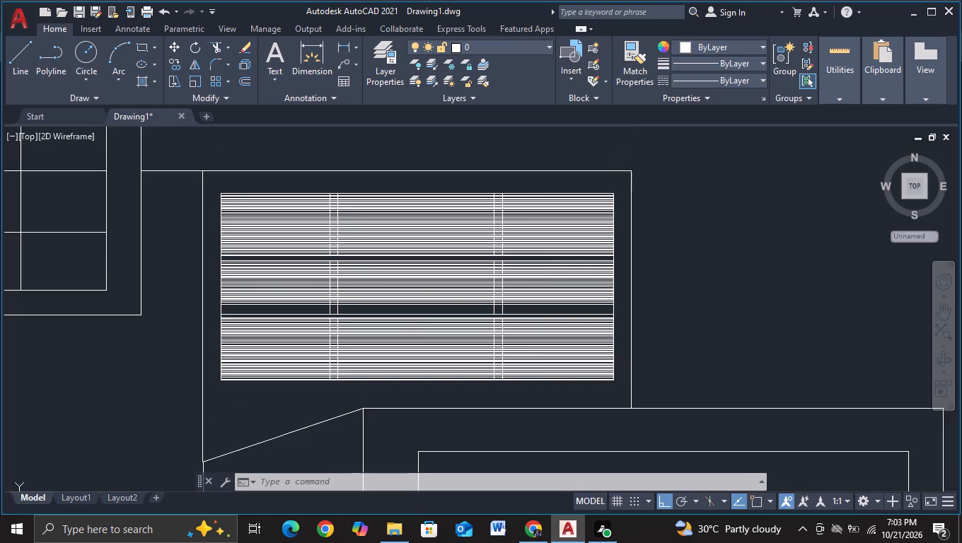
scroll(412, 327, up, 1)
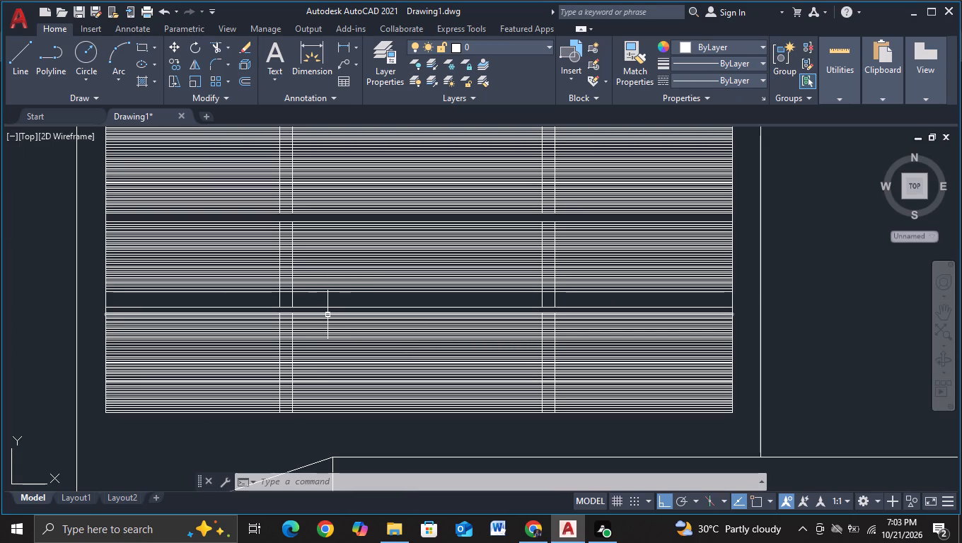
scroll(351, 310, down, 2)
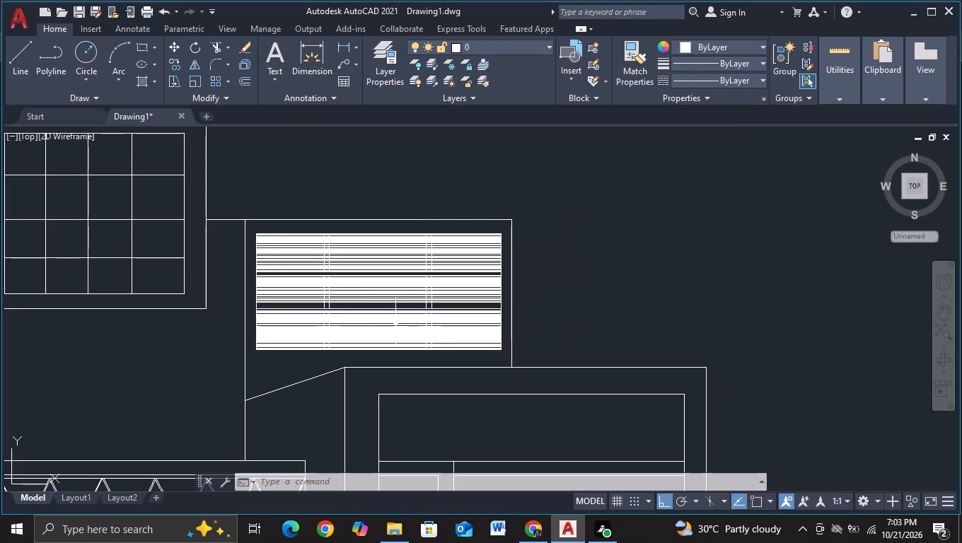
scroll(395, 320, up, 2)
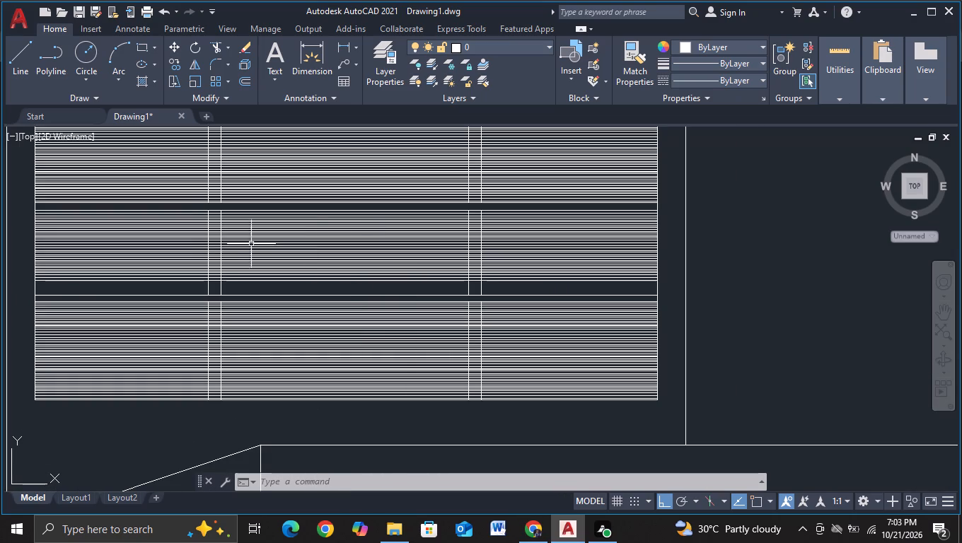
Draw a short vertical line between the first pair of vertical mullions, at the bottom of the window's top row.
click(16, 58)
scroll(260, 235, up, 1)
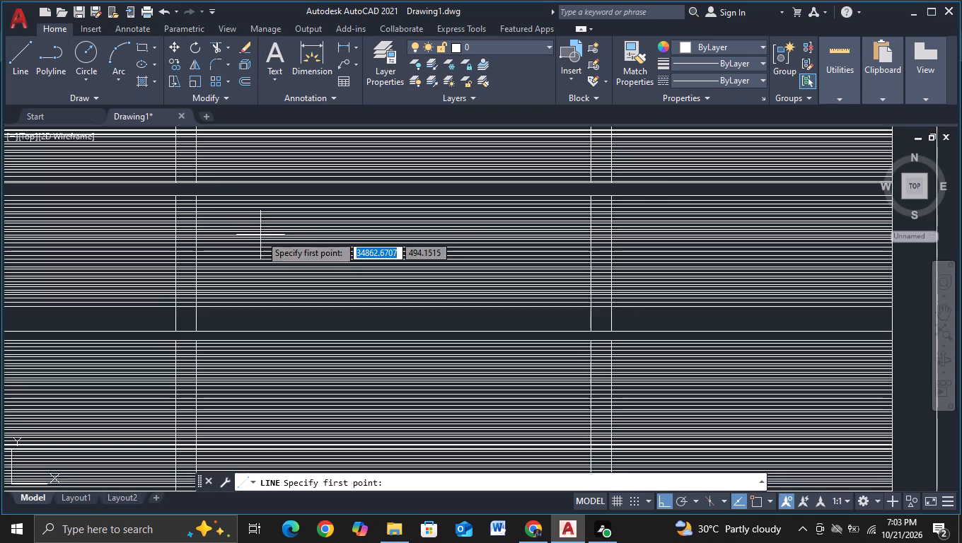
middle_drag(214, 197, 222, 298)
click(195, 288)
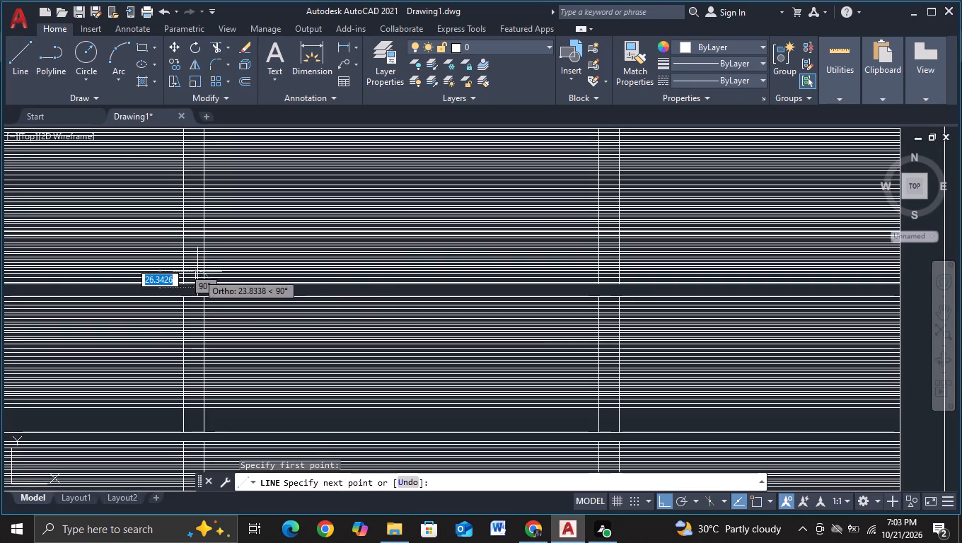
click(198, 266)
key(Escape)
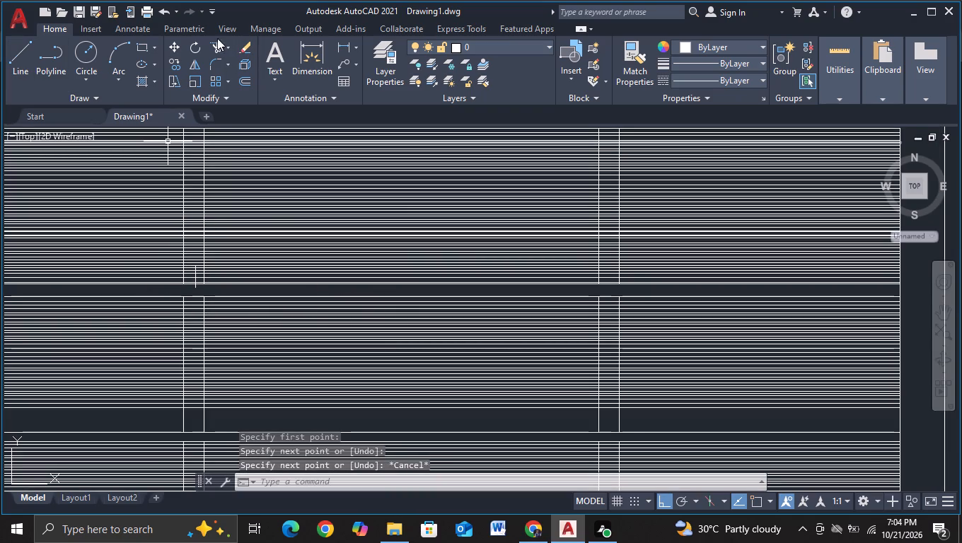
click(212, 45)
key(Escape)
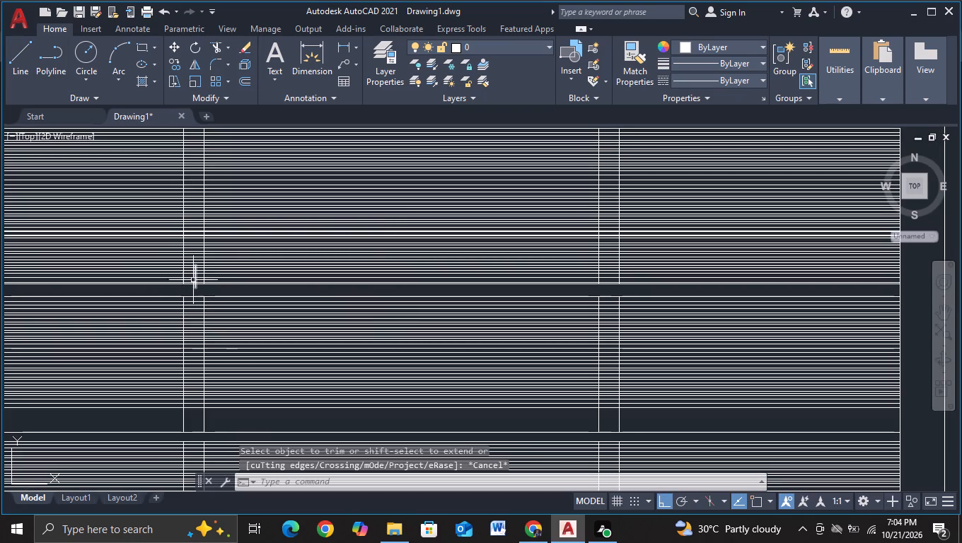
Delete the short vertical line between the first pair of mullions at the bottom of the window's top row.
click(193, 284)
click(194, 278)
key(Escape)
key(Escape)
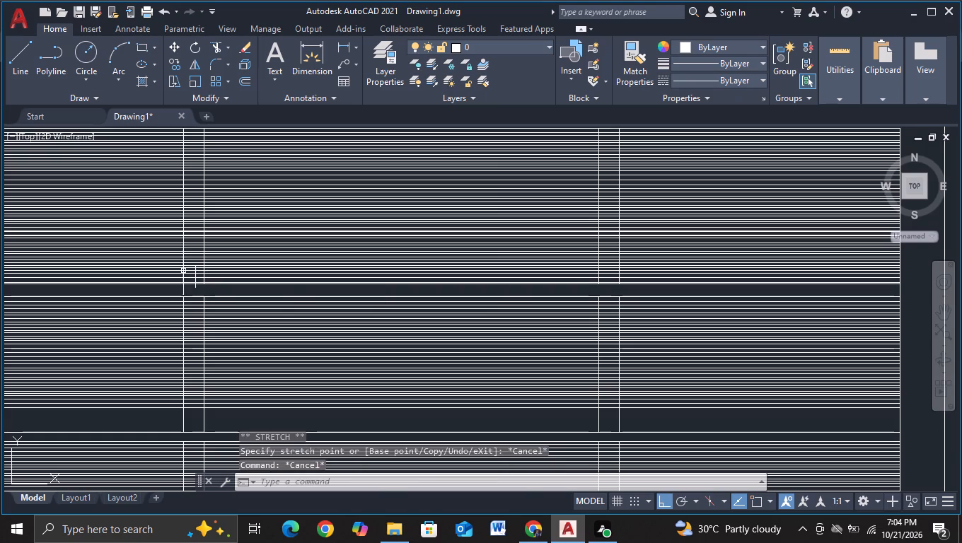
key(Escape)
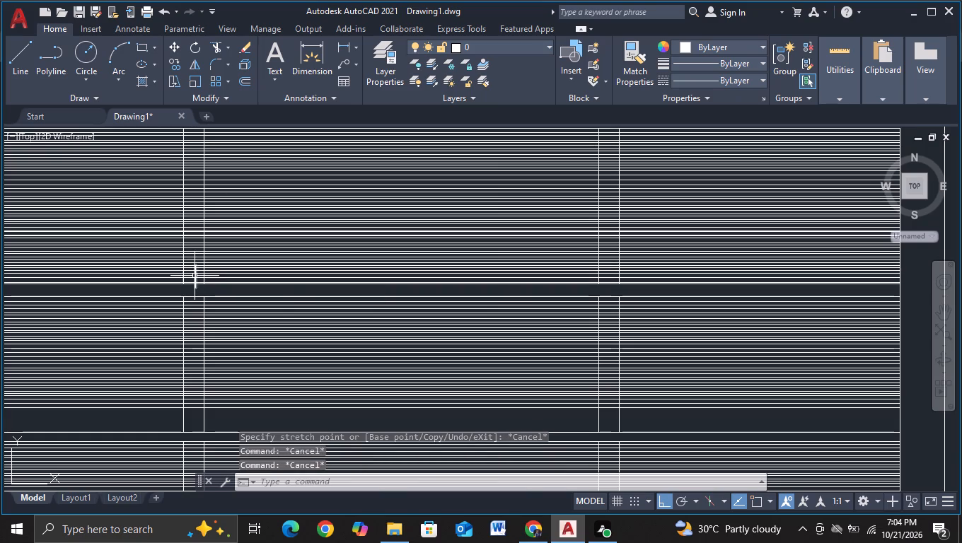
click(195, 276)
key(Delete)
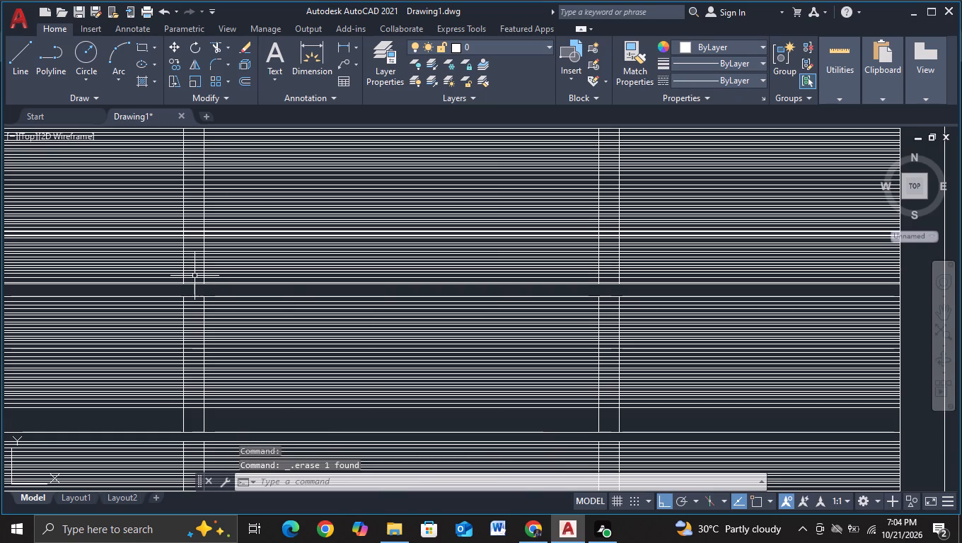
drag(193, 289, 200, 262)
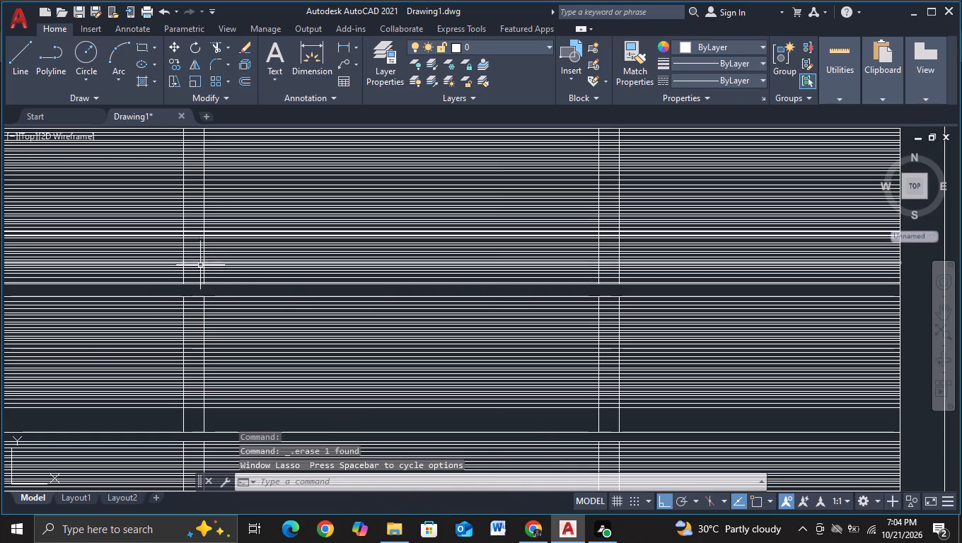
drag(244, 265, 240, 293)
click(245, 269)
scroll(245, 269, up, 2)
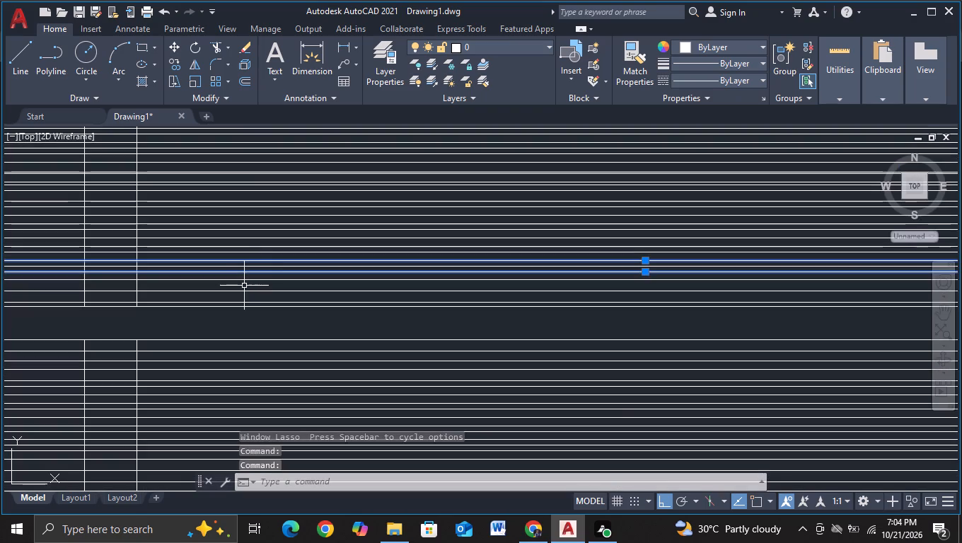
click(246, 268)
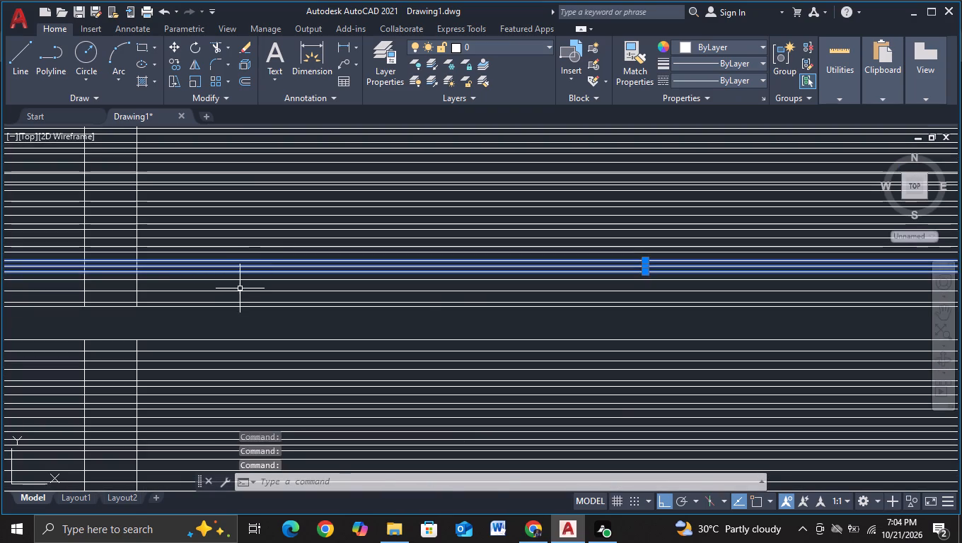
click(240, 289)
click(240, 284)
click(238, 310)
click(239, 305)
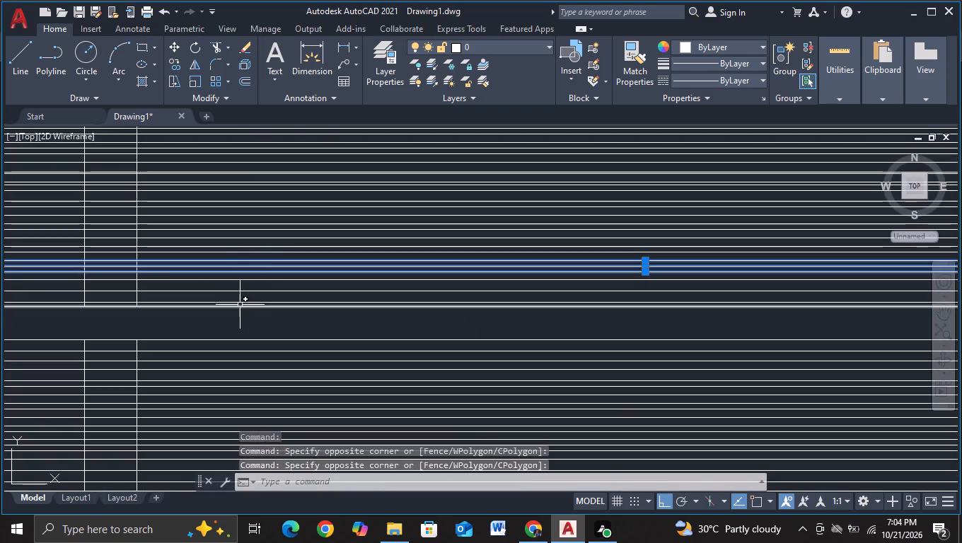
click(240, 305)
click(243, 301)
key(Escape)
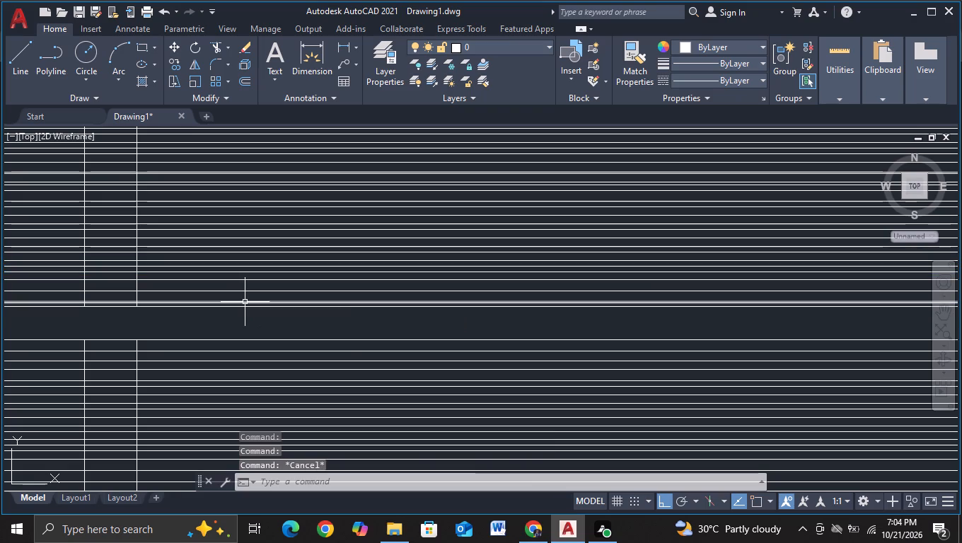
Copy the bottom row's uppermost horizontal line upward three times into the narrow gap below the middle row.
scroll(253, 288, down, 2)
middle_drag(315, 366, 347, 285)
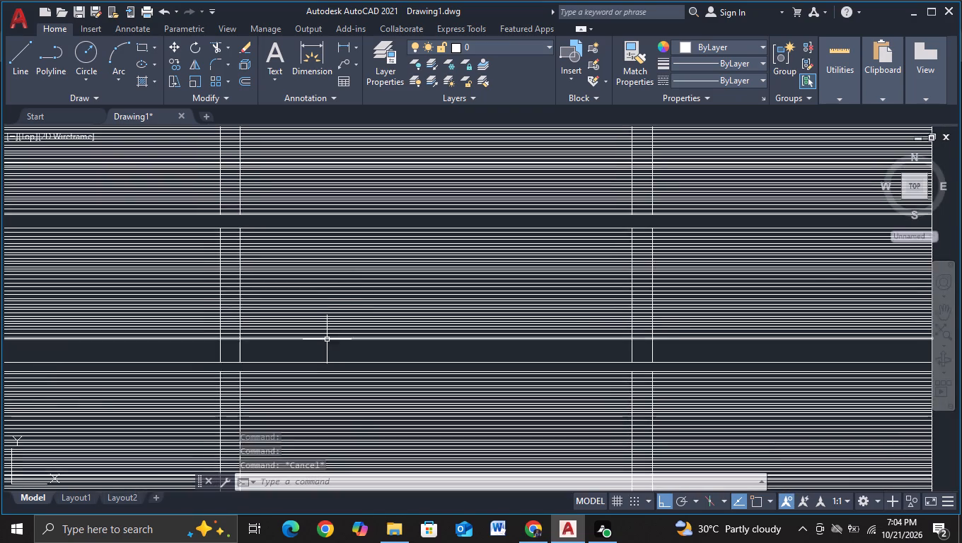
scroll(327, 339, up, 1)
middle_drag(320, 361, 375, 268)
click(359, 300)
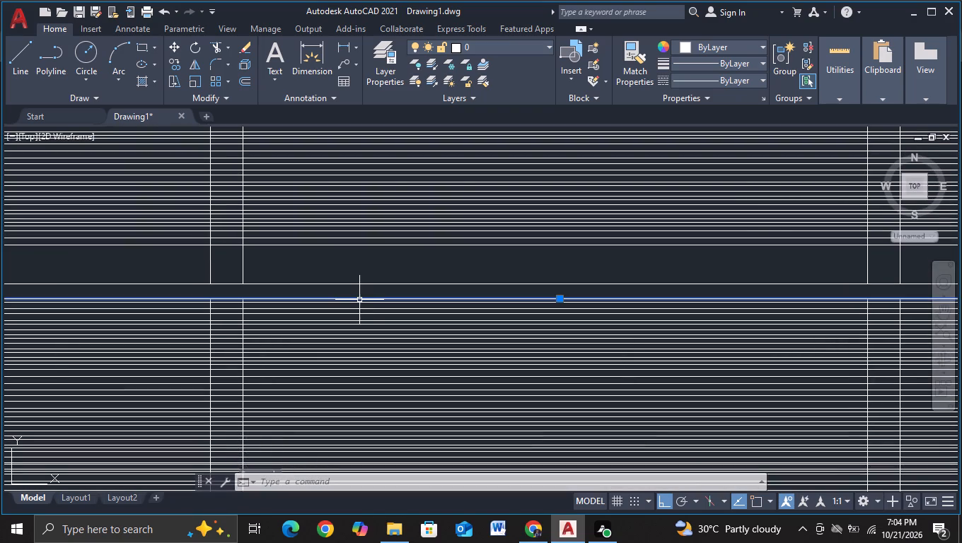
key(c)
click(395, 339)
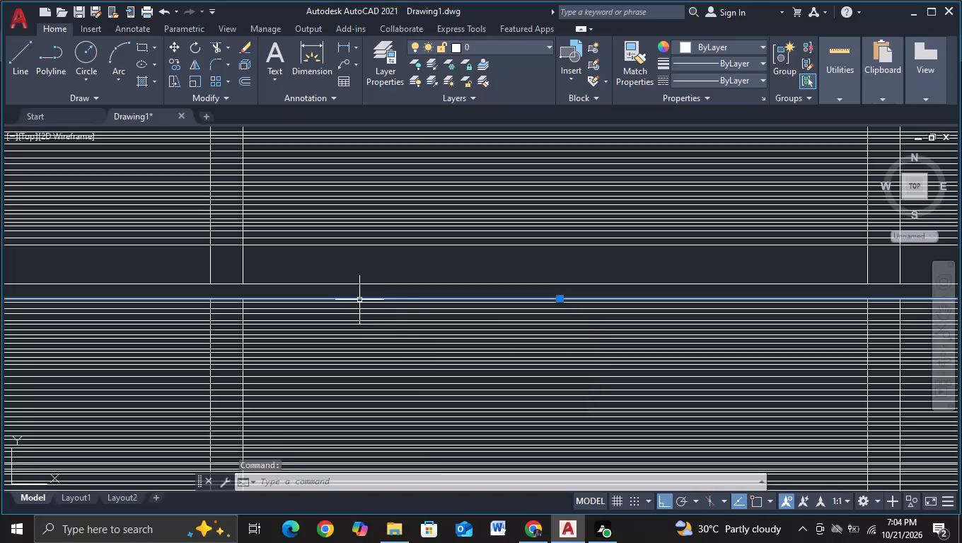
click(378, 311)
click(382, 300)
click(382, 304)
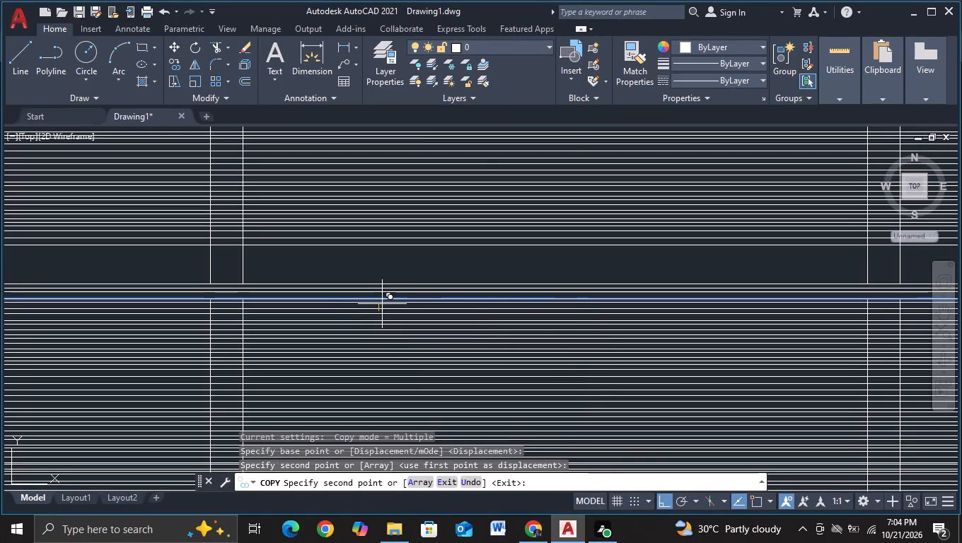
click(382, 307)
scroll(382, 307, down, 2)
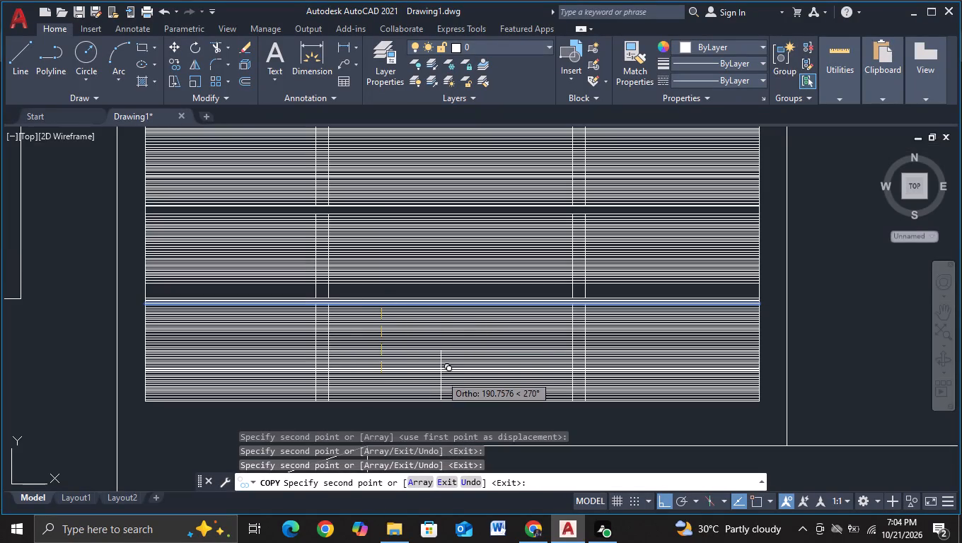
scroll(439, 315, down, 1)
scroll(439, 315, up, 4)
scroll(419, 272, down, 1)
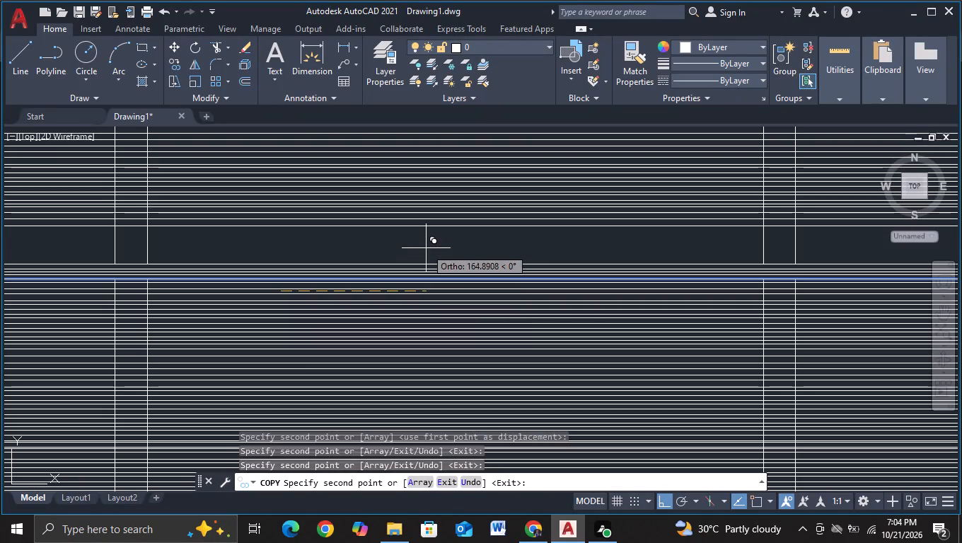
key(Escape)
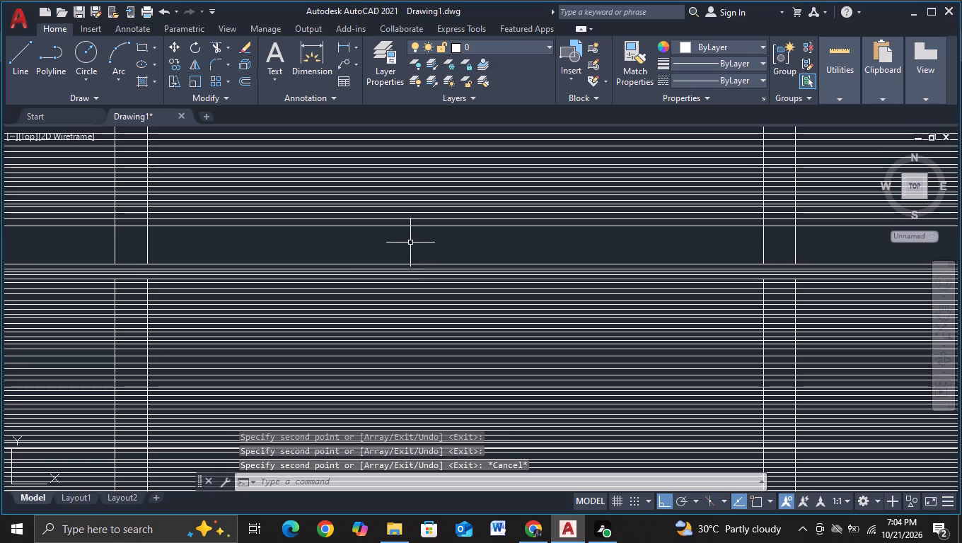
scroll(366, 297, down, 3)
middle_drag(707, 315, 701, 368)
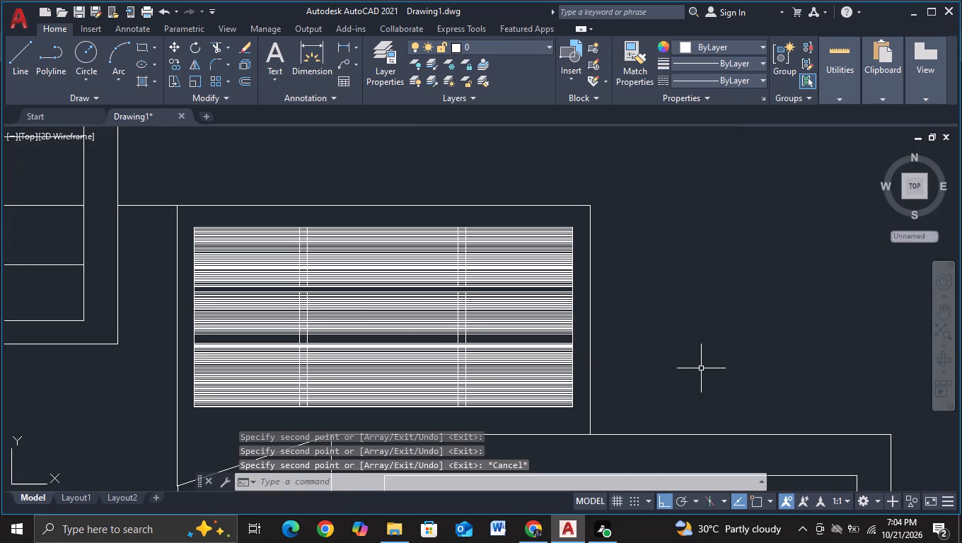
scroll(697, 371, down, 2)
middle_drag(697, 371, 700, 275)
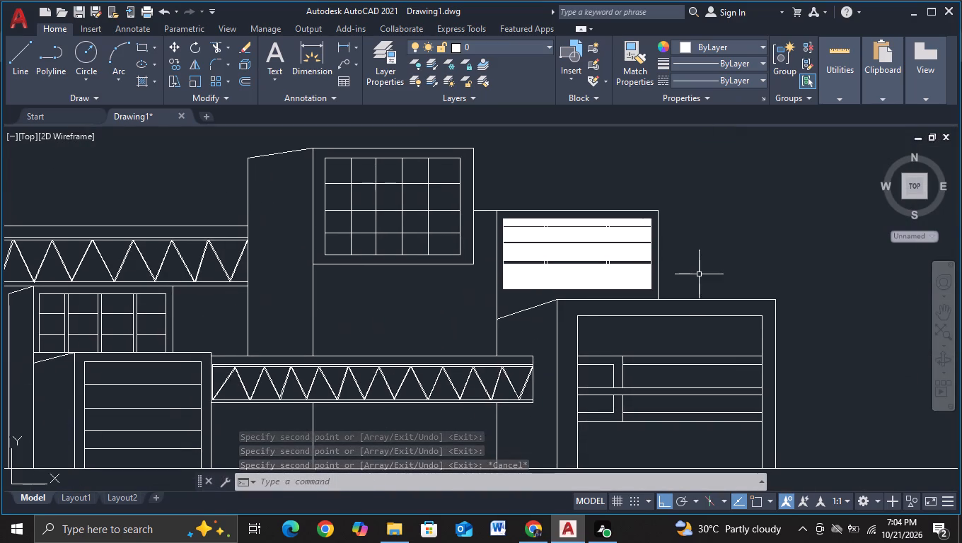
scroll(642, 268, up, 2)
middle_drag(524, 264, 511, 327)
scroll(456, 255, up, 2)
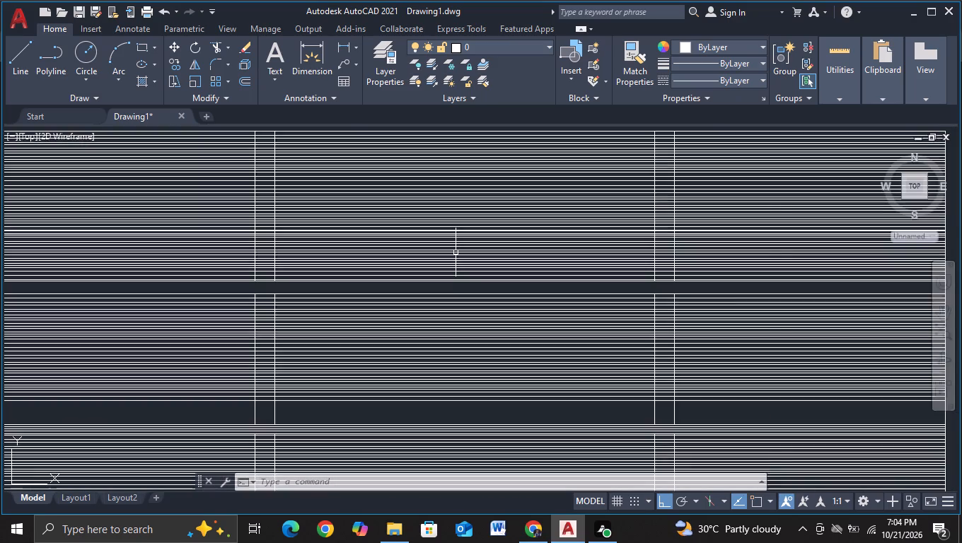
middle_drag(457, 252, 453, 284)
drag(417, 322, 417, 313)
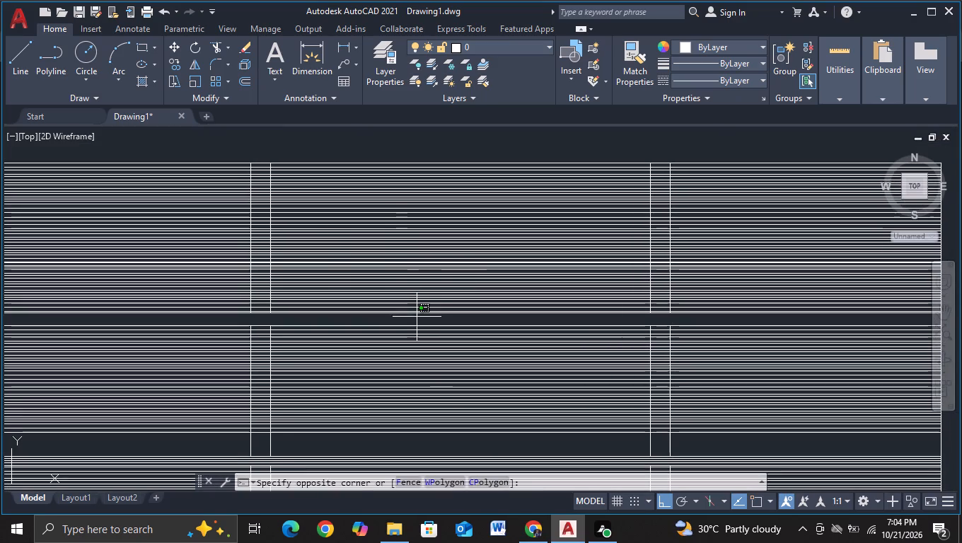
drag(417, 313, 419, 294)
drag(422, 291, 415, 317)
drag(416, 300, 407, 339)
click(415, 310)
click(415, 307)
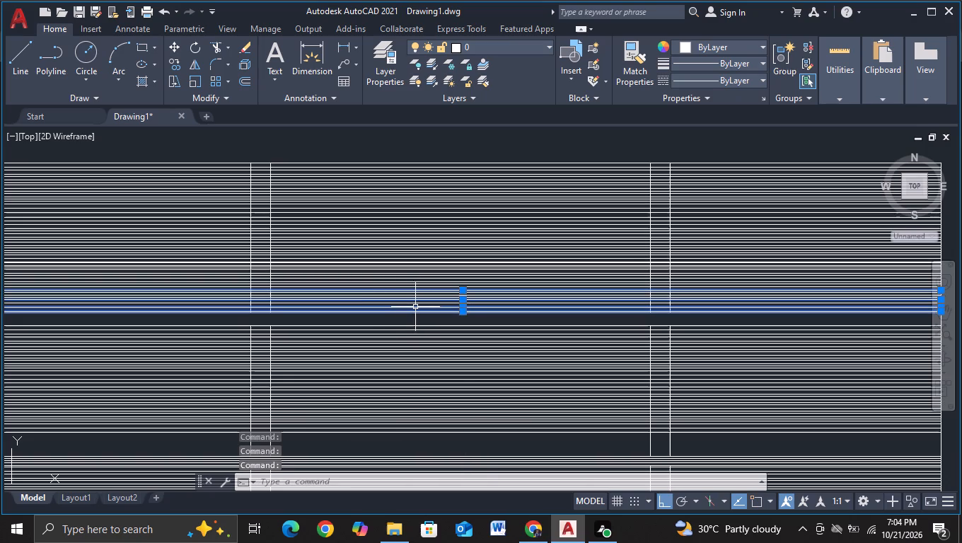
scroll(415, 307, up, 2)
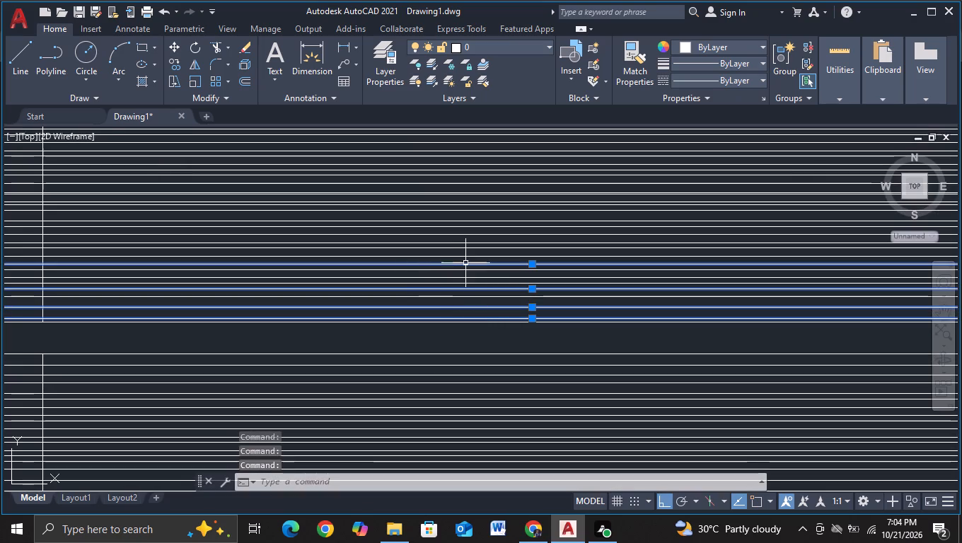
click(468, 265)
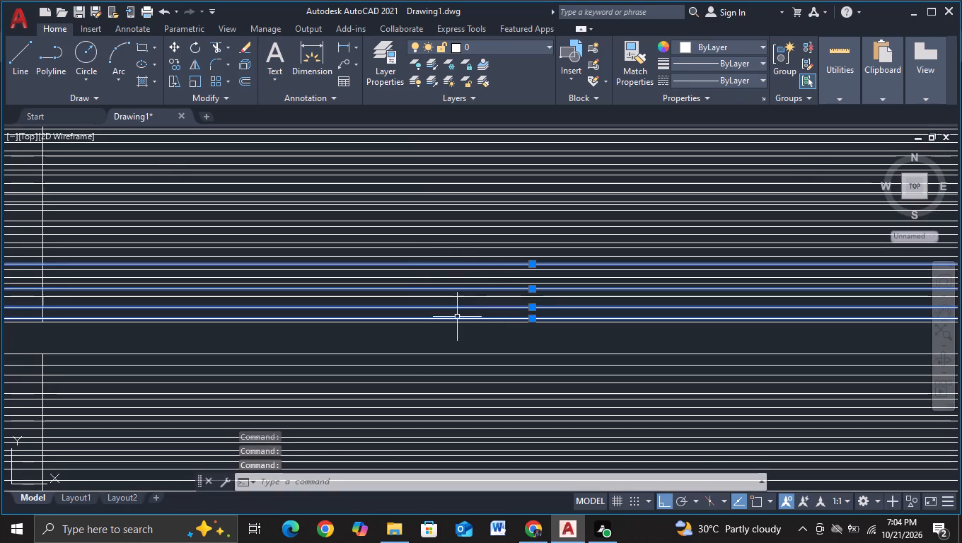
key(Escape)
Erase five horizontal lines along the gap between the window's top and middle rows, two above it and three below it.
click(456, 321)
click(457, 318)
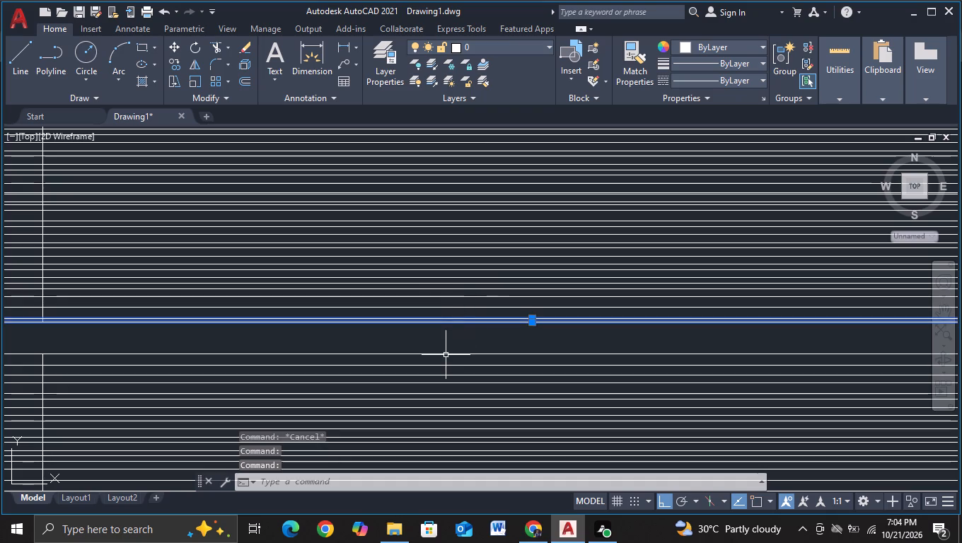
click(445, 356)
click(441, 366)
click(440, 376)
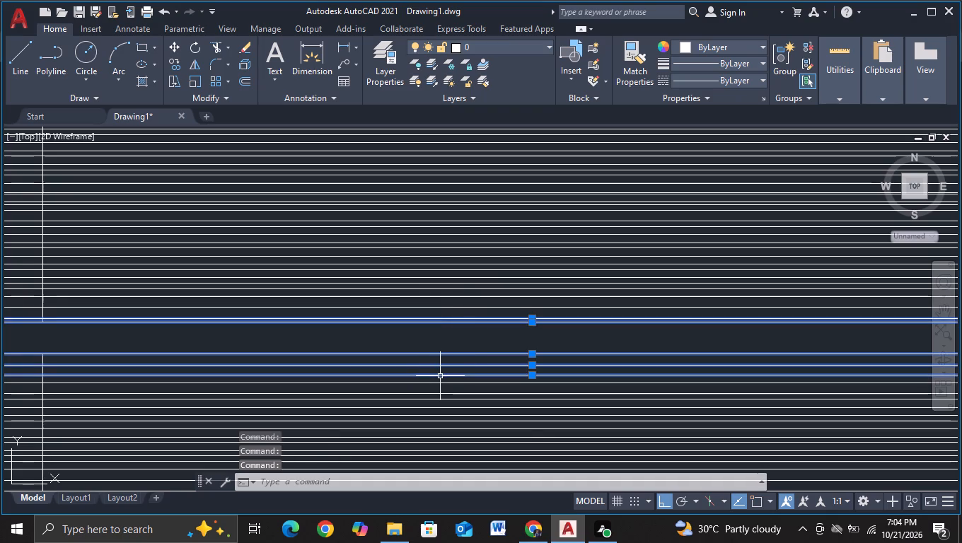
key(Delete)
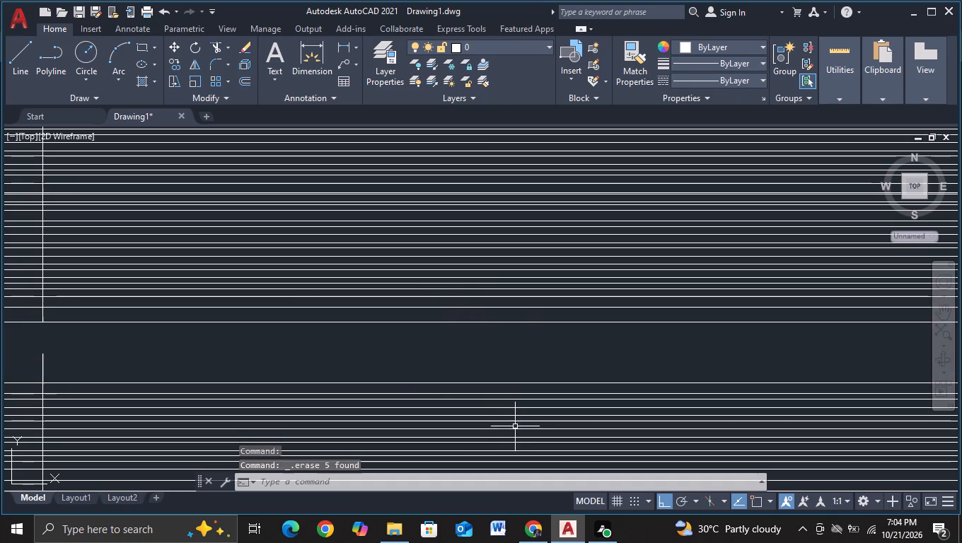
Trim off the ends of the first mullion pair that project above the middle row's horizontal lines.
scroll(515, 426, down, 3)
scroll(572, 414, down, 2)
middle_drag(584, 431, 589, 271)
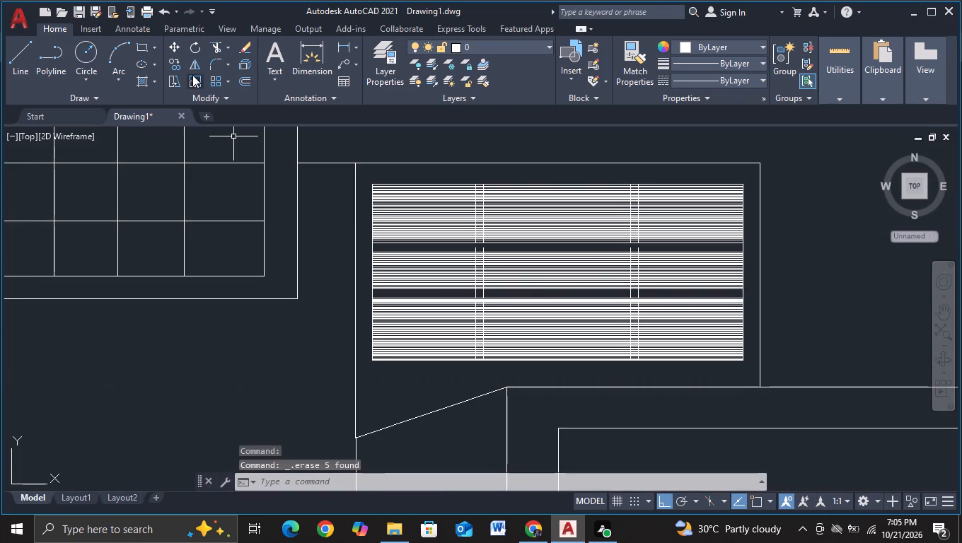
click(213, 49)
scroll(370, 206, up, 3)
middle_drag(522, 338, 520, 336)
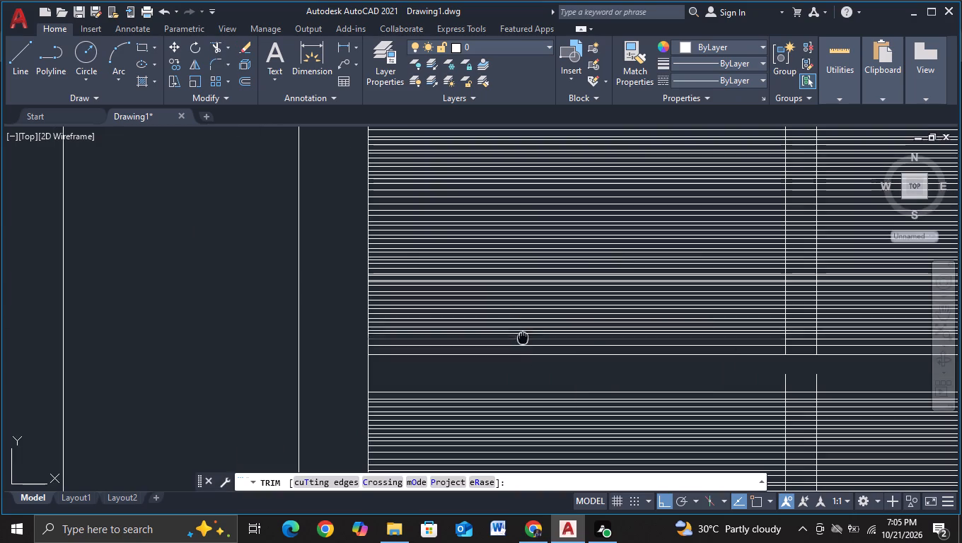
middle_drag(520, 336, 295, 293)
drag(539, 340, 614, 341)
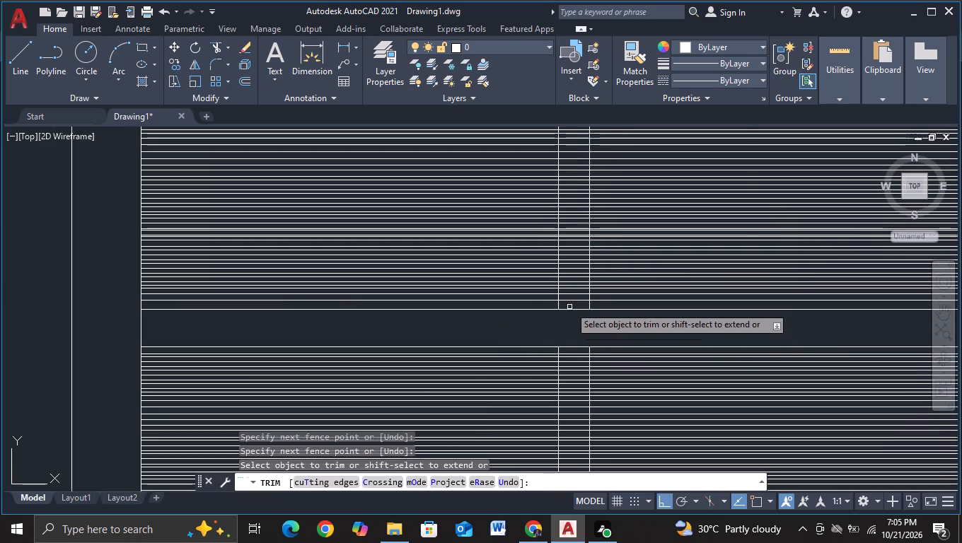
Trim all the horizontal lines between the first pair of mullions across the window's top row.
drag(565, 317, 569, 259)
drag(567, 262, 576, 209)
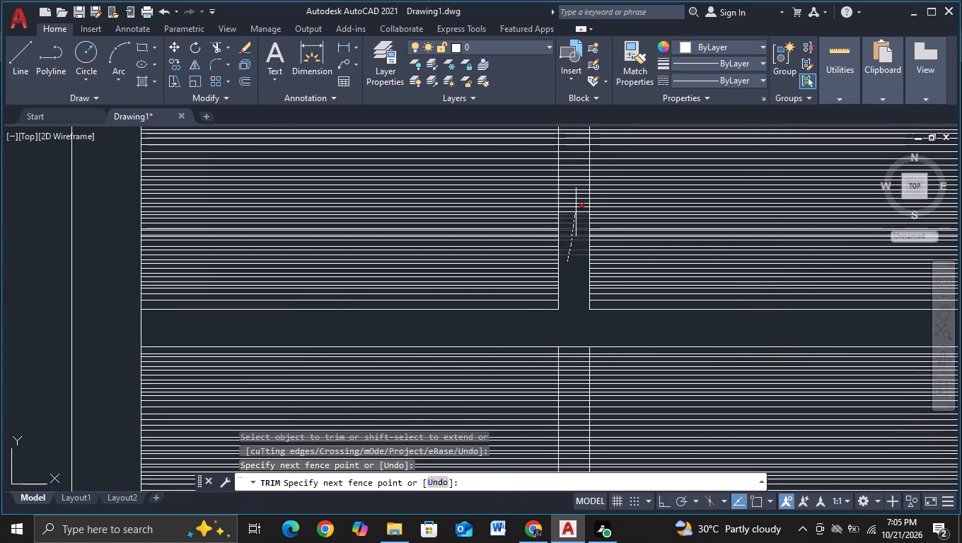
drag(576, 209, 576, 207)
middle_drag(576, 206, 558, 344)
drag(550, 363, 569, 193)
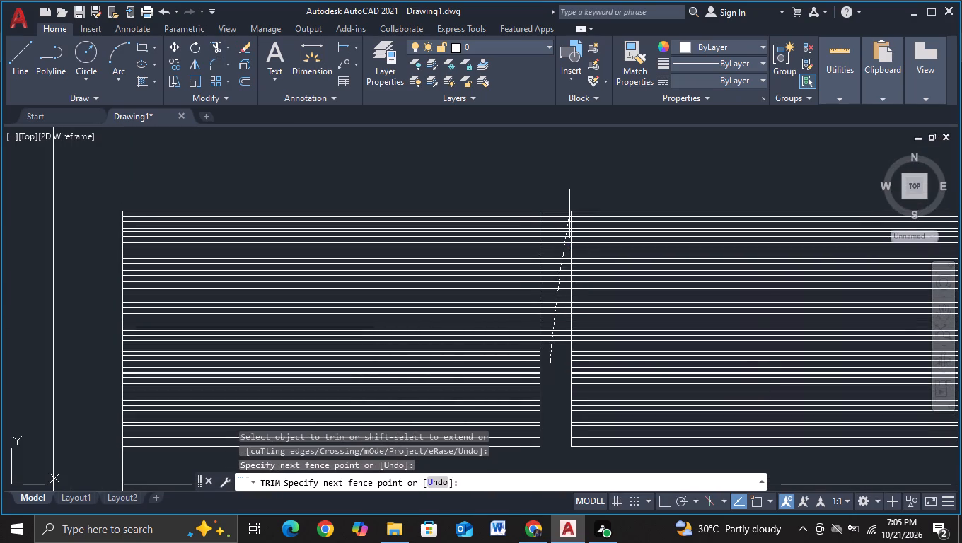
drag(569, 193, 569, 189)
Trim all the horizontal lines between the second pair of mullions across the window's top row.
scroll(590, 340, down, 3)
middle_drag(633, 345, 350, 319)
scroll(473, 337, up, 3)
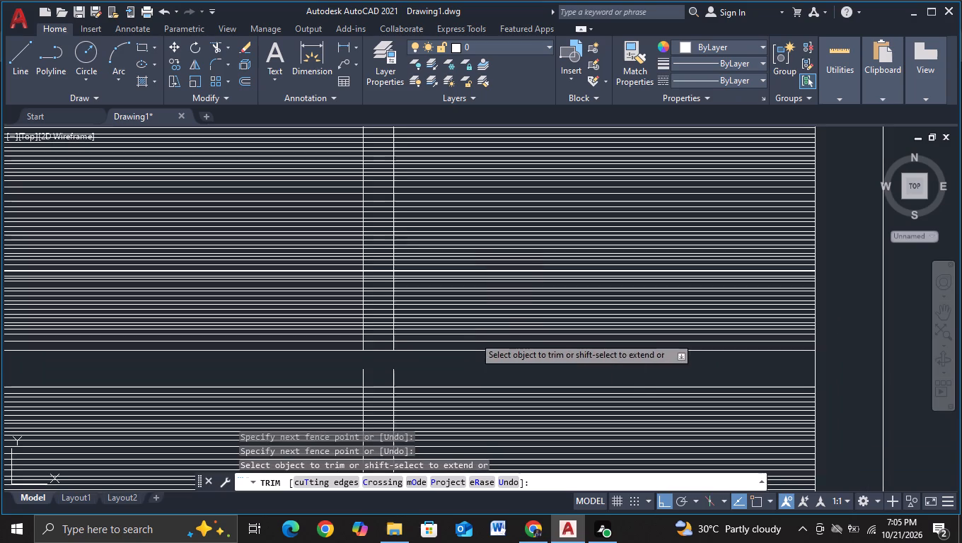
drag(378, 358, 375, 335)
middle_drag(371, 285, 383, 266)
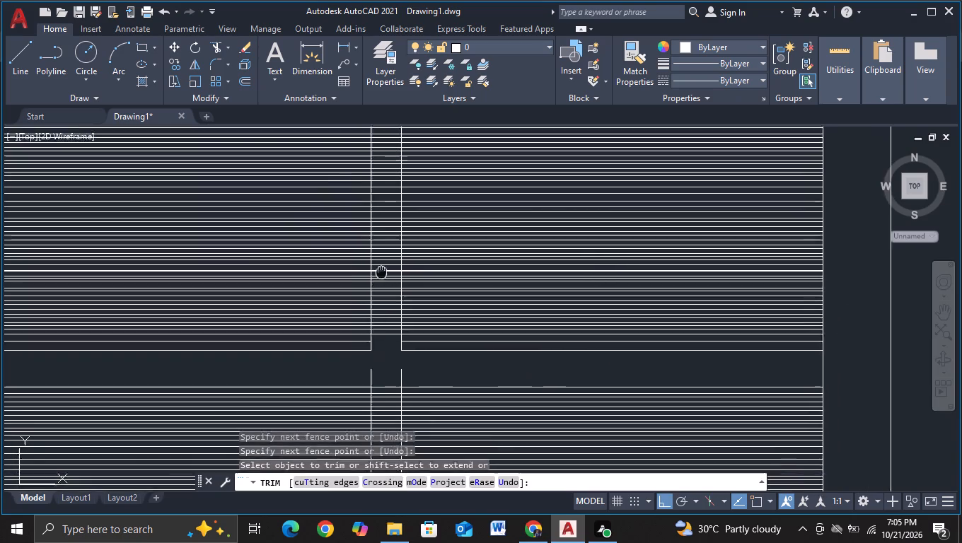
middle_drag(383, 266, 383, 265)
click(385, 329)
middle_drag(383, 239, 368, 418)
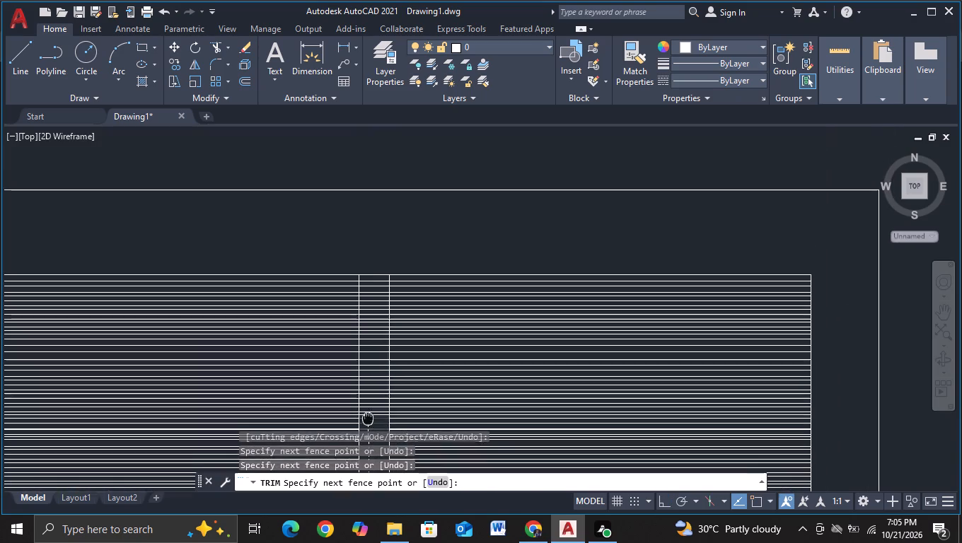
click(379, 260)
Trim all the horizontal lines between the second pair of mullions across the window's bottom and middle rows.
scroll(381, 273, down, 3)
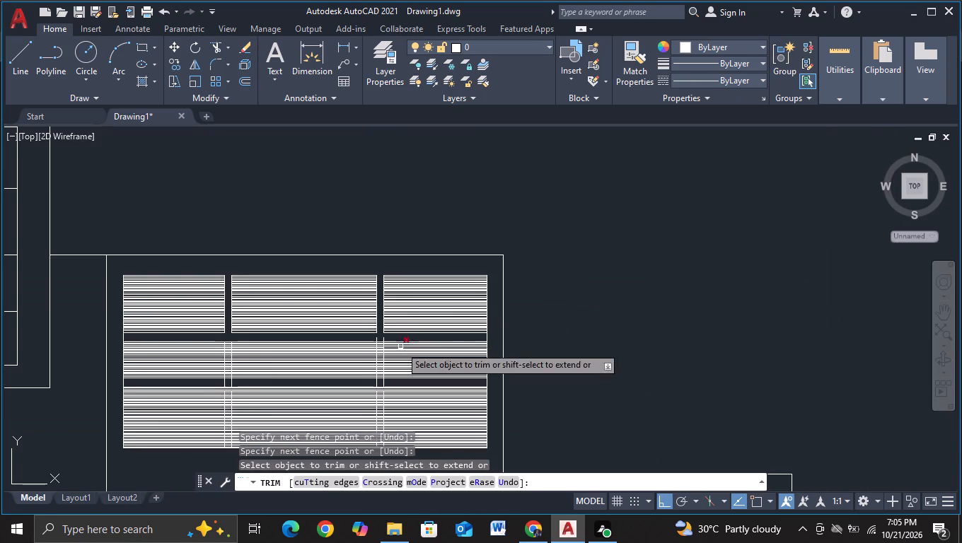
middle_drag(400, 346, 437, 226)
scroll(404, 306, up, 2)
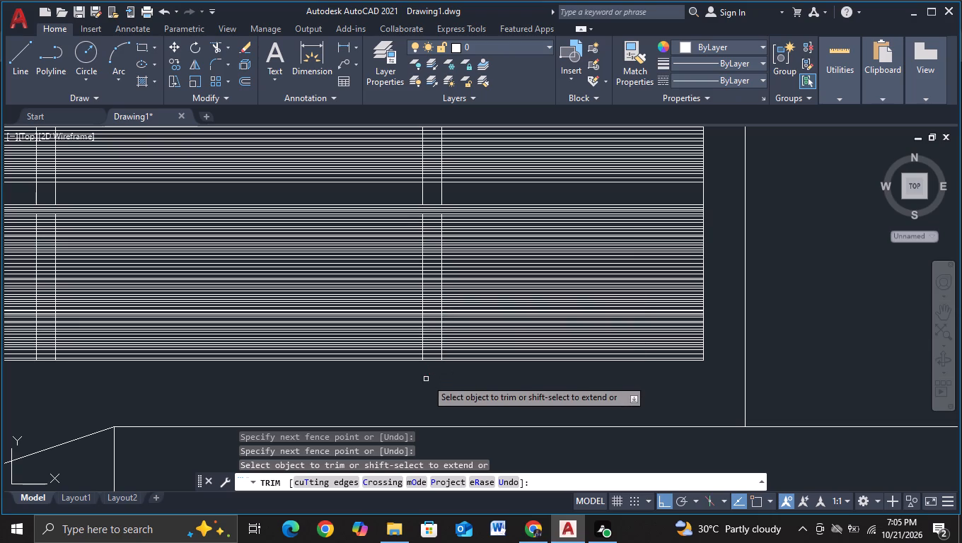
click(436, 370)
middle_drag(434, 269, 403, 457)
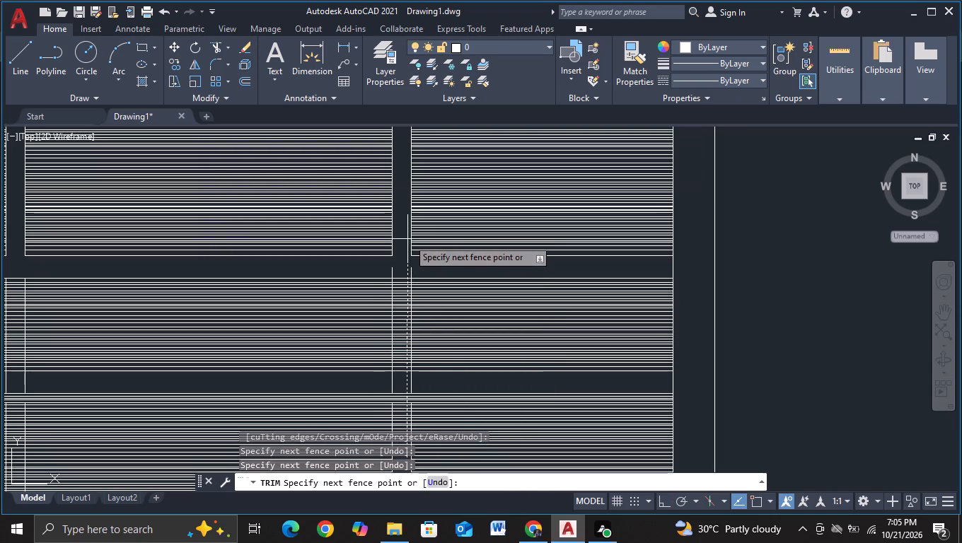
click(406, 234)
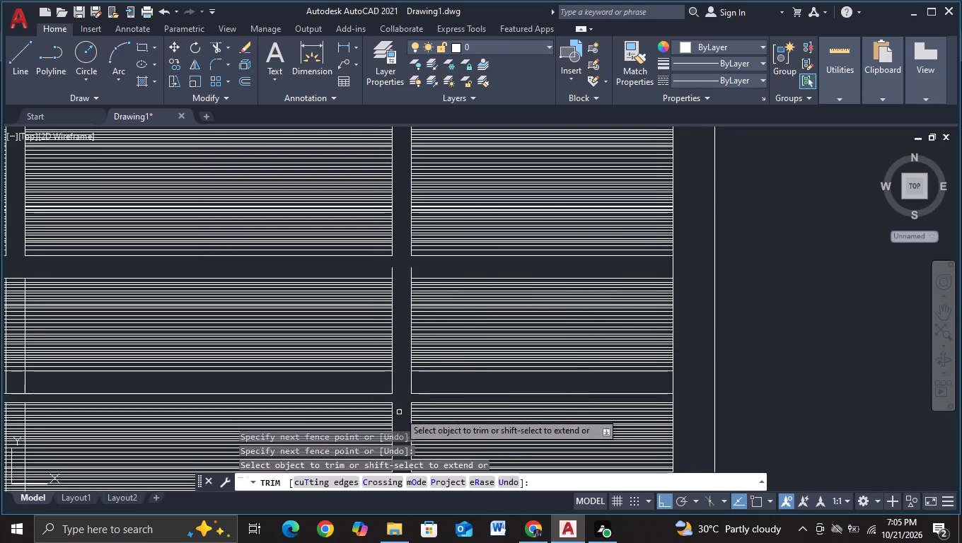
Trim all the horizontal lines between the first pair of mullions across the window's bottom and middle rows.
middle_drag(399, 412, 650, 300)
middle_drag(253, 416, 296, 348)
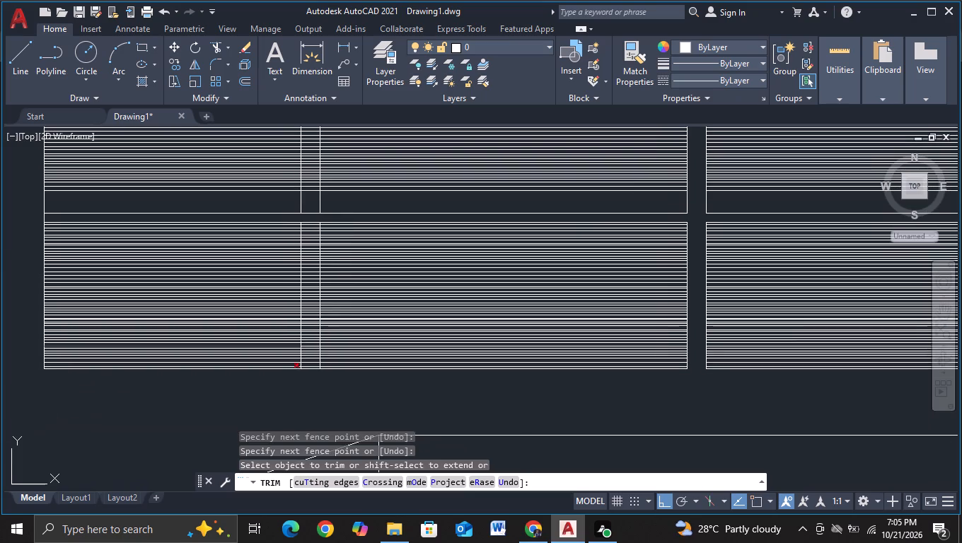
click(316, 385)
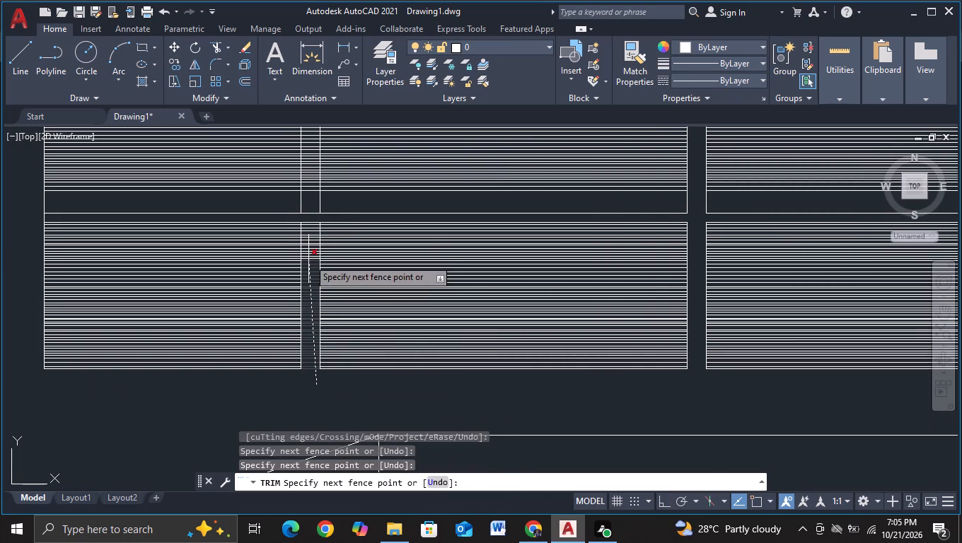
middle_drag(308, 259, 335, 392)
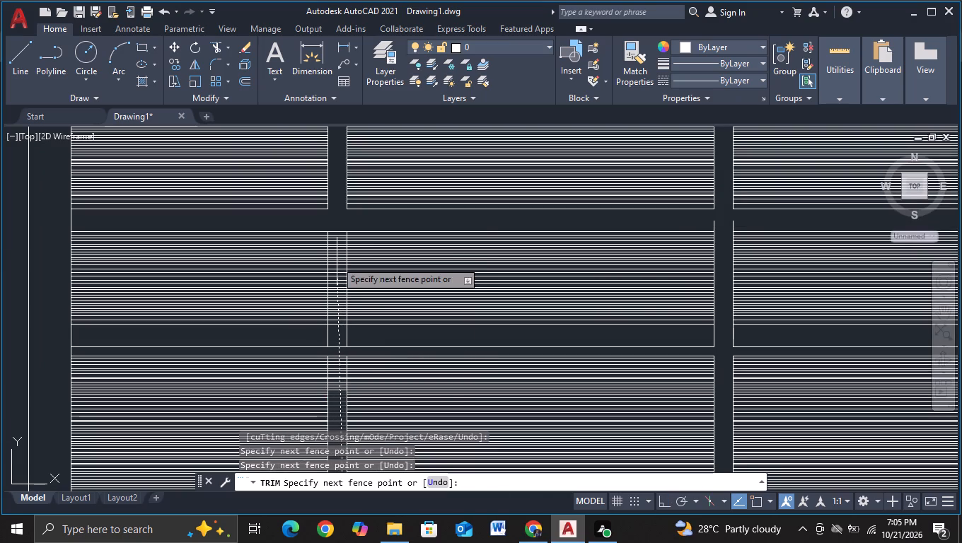
click(337, 218)
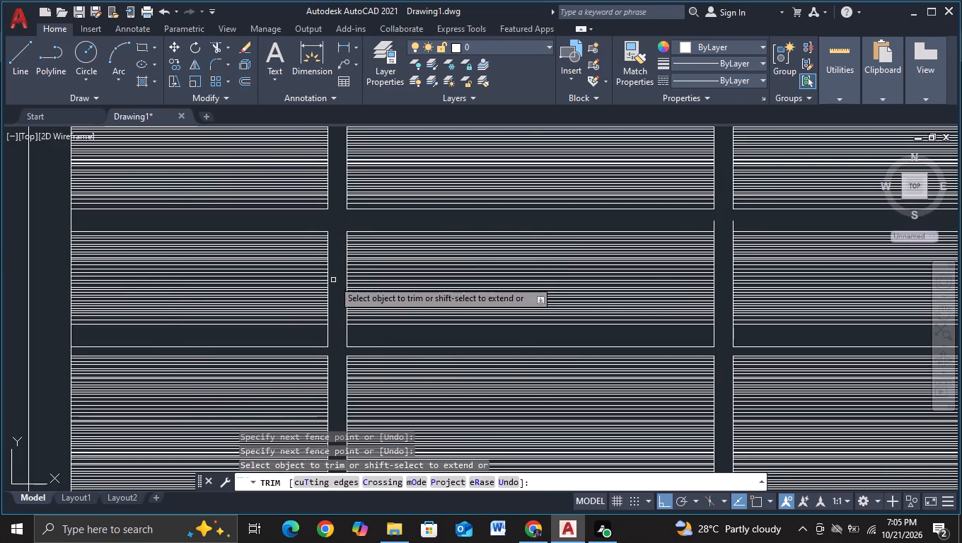
scroll(333, 283, down, 1)
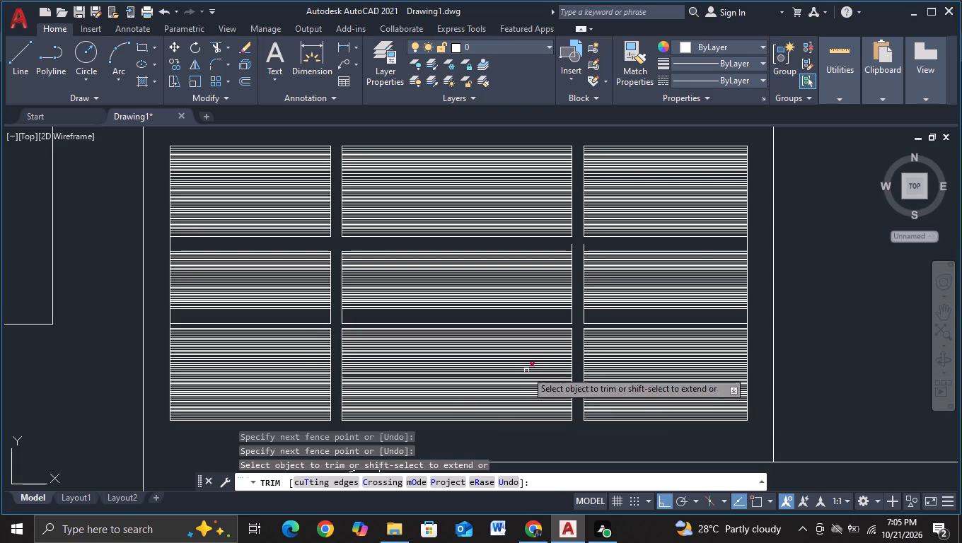
key(Escape)
Copy the lowest infill line of each middle-row bay downward six times to fill the blank strip at the row's base.
scroll(456, 325, up, 1)
click(453, 302)
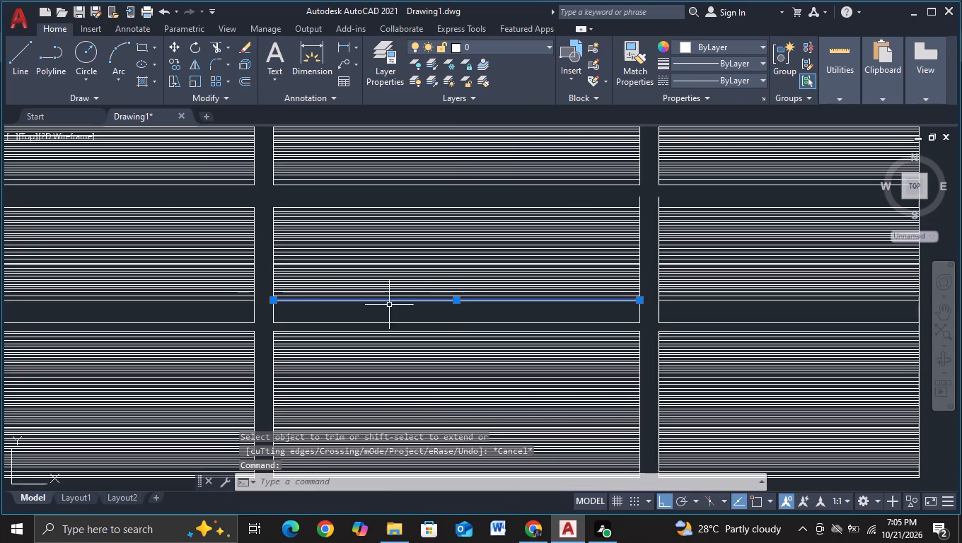
click(240, 300)
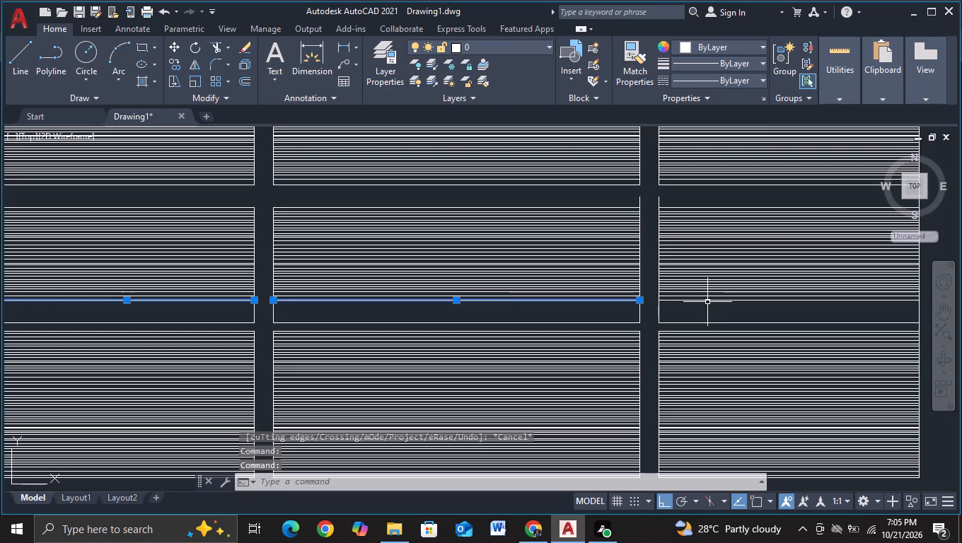
click(707, 301)
key(c)
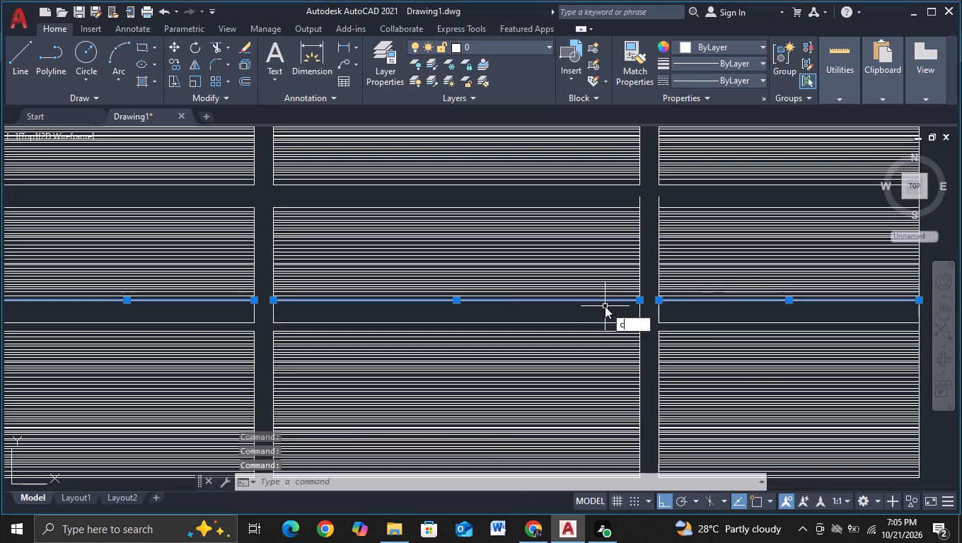
click(652, 346)
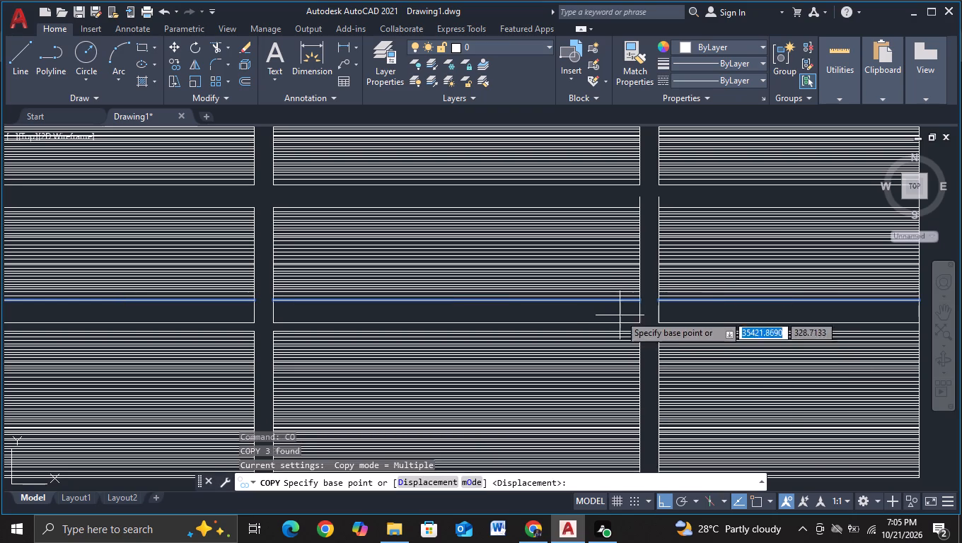
click(610, 302)
click(610, 307)
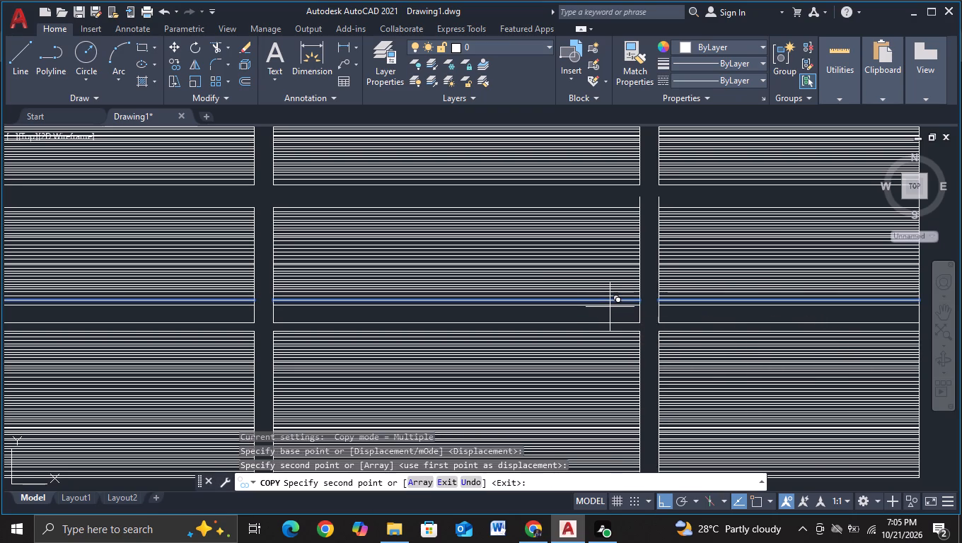
scroll(610, 309, up, 2)
click(608, 313)
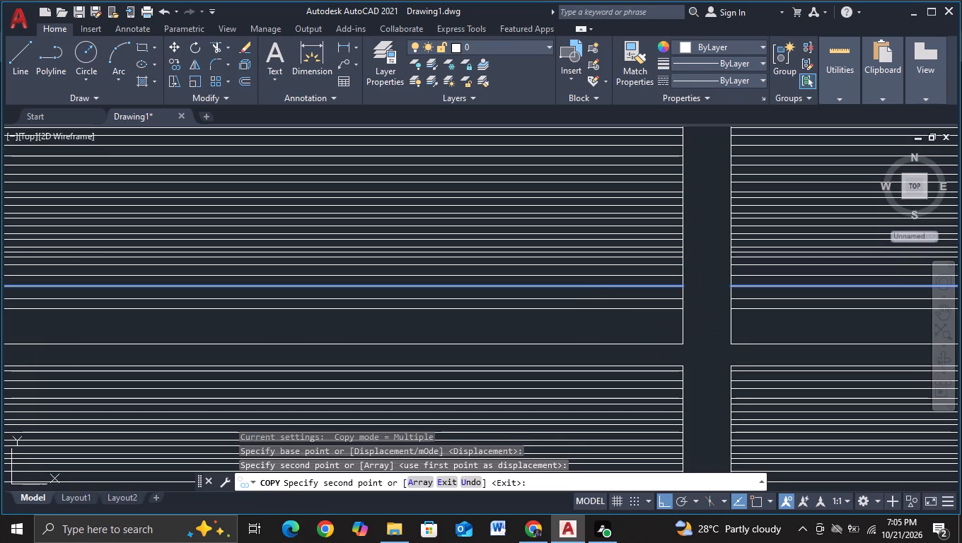
click(608, 322)
click(608, 328)
click(608, 334)
click(606, 342)
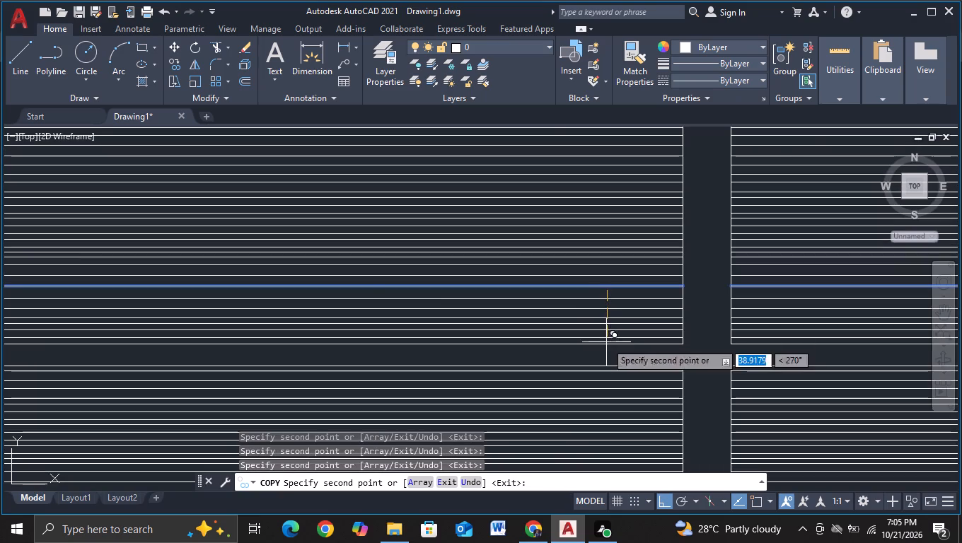
Place three more copies of the lines close to the originals in the lower part of the middle row.
click(613, 297)
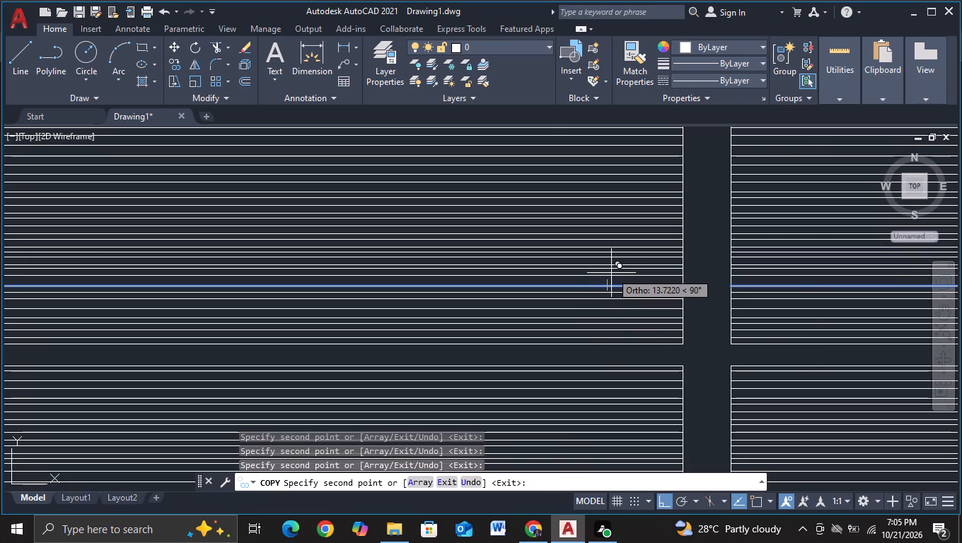
click(611, 274)
scroll(608, 284, up, 2)
click(608, 285)
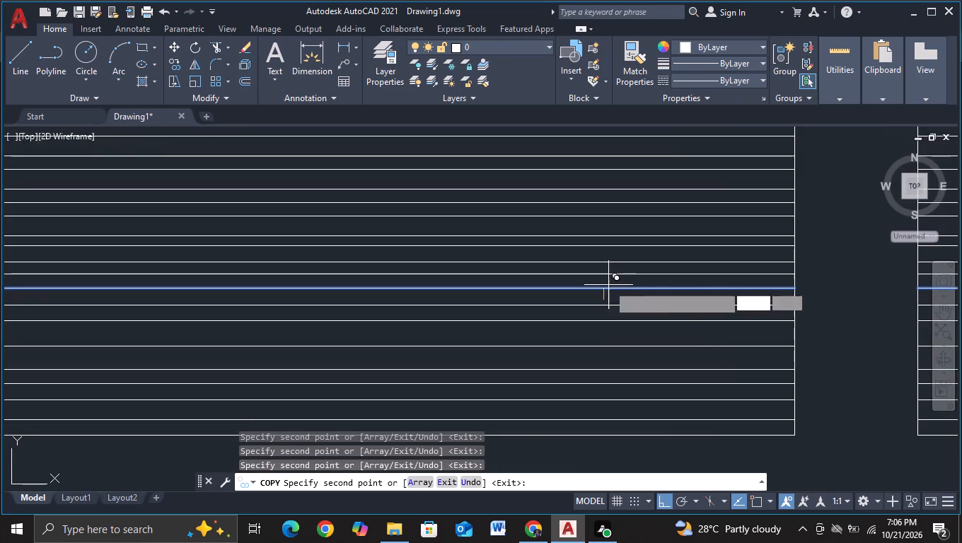
Place further copies of the three lines in the window's top row, working from its upper part down to its lower part.
scroll(602, 325, down, 5)
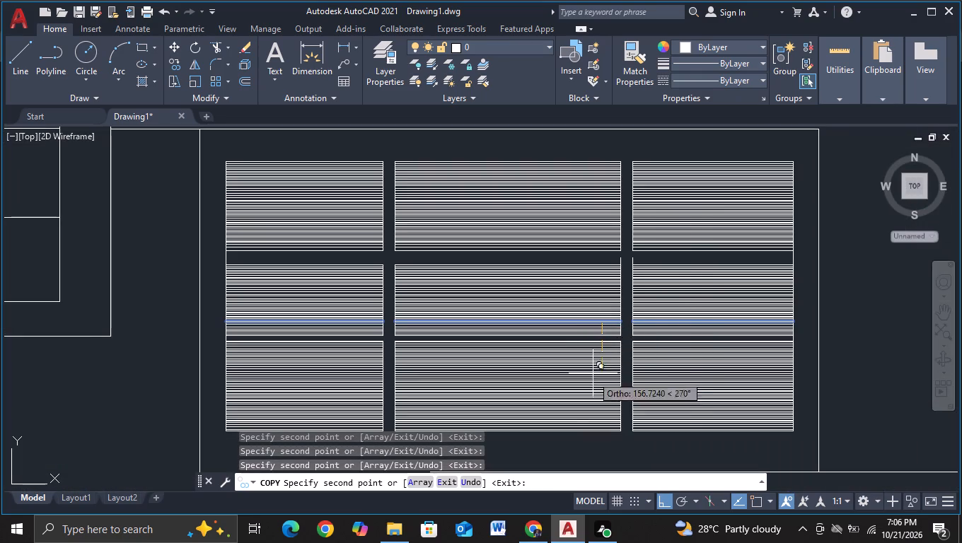
scroll(582, 329, up, 2)
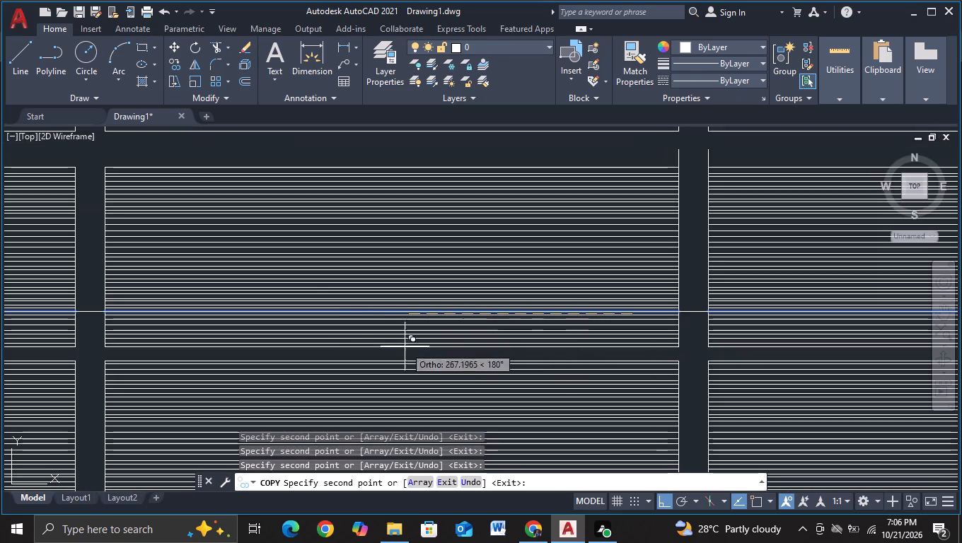
scroll(312, 305, up, 3)
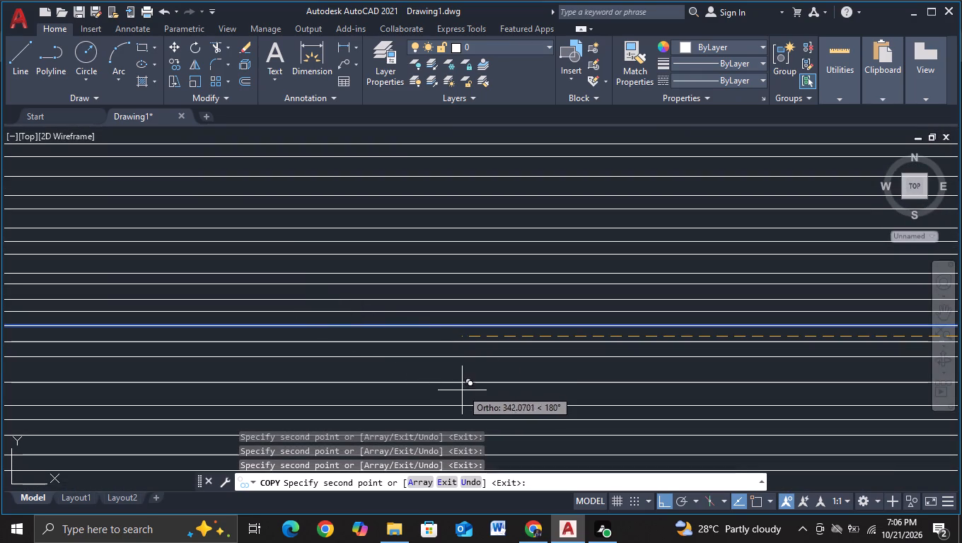
scroll(569, 389, down, 2)
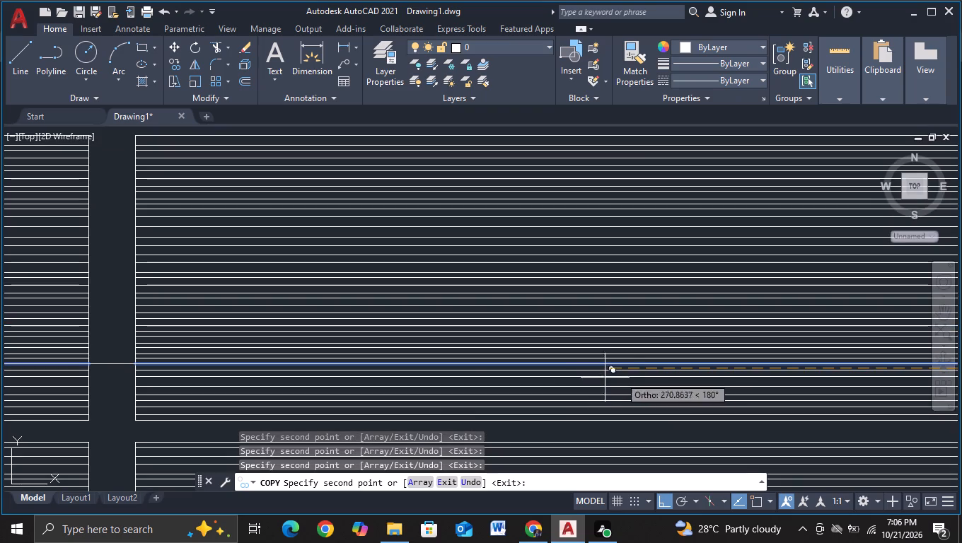
scroll(111, 402, down, 3)
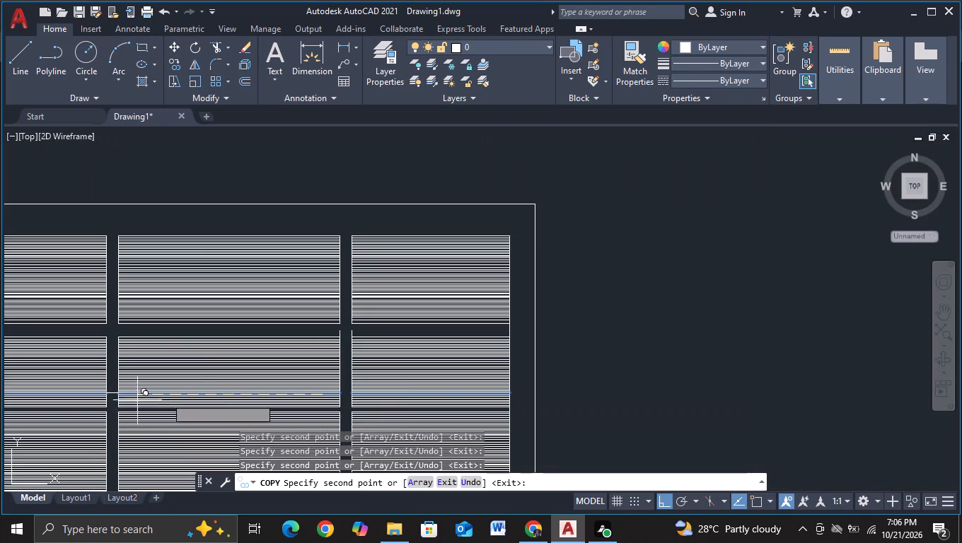
scroll(339, 395, down, 1)
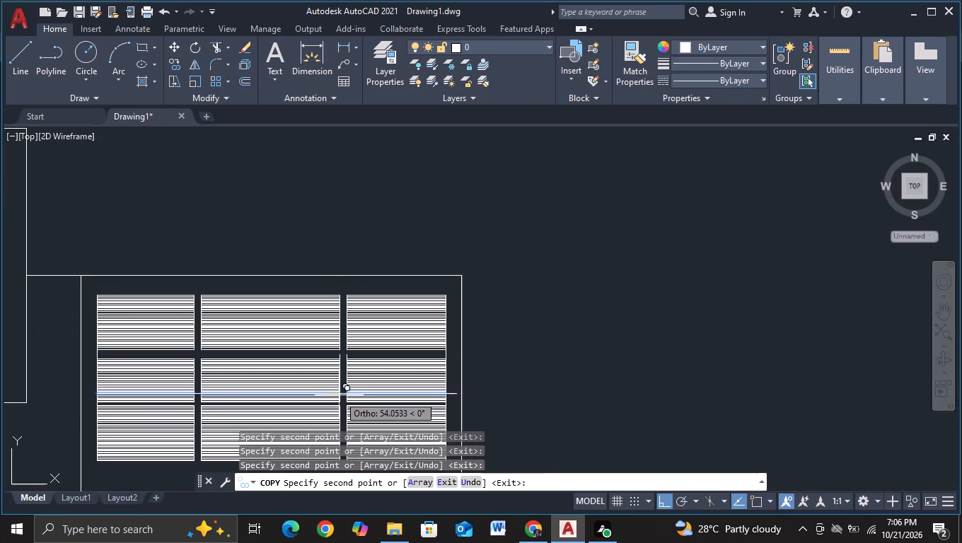
scroll(321, 317, up, 3)
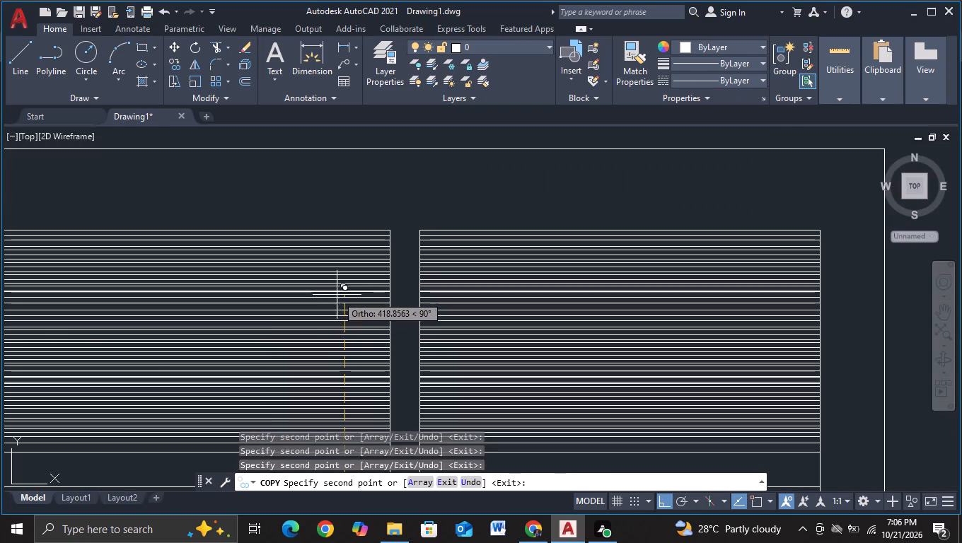
click(334, 311)
double_click(334, 303)
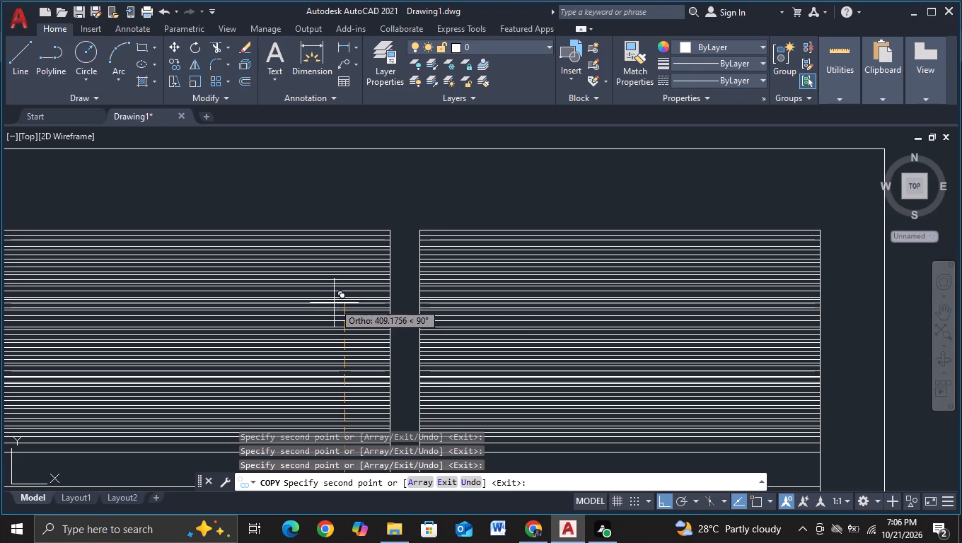
double_click(334, 295)
click(332, 303)
click(331, 317)
drag(332, 321, 332, 335)
click(330, 350)
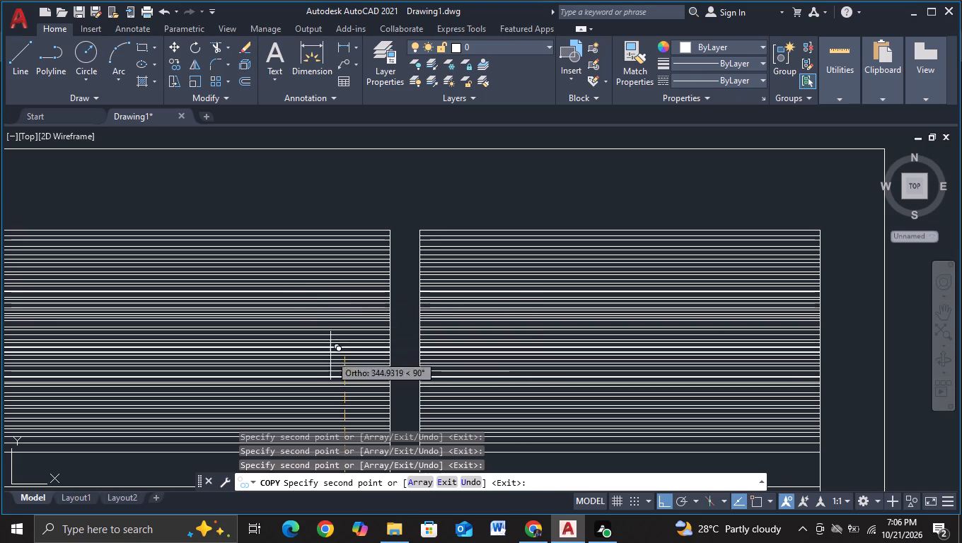
drag(330, 356, 329, 363)
drag(327, 366, 325, 375)
drag(325, 376, 323, 383)
double_click(319, 393)
click(318, 404)
Add more line copies through the top row, working back up from its lower part to its upper edge.
click(309, 375)
click(310, 368)
click(315, 345)
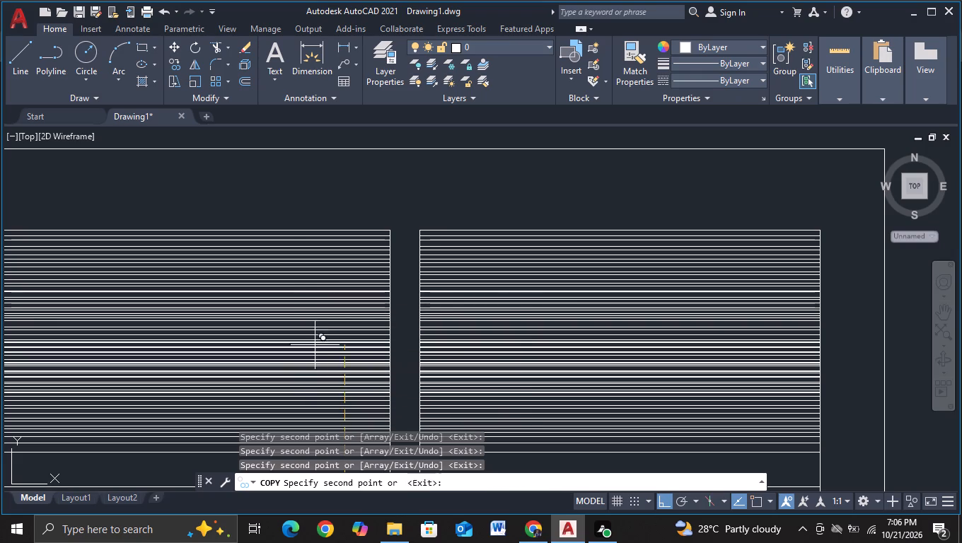
click(318, 337)
click(318, 332)
double_click(318, 326)
click(313, 288)
click(320, 265)
click(325, 261)
click(326, 255)
click(327, 247)
click(327, 236)
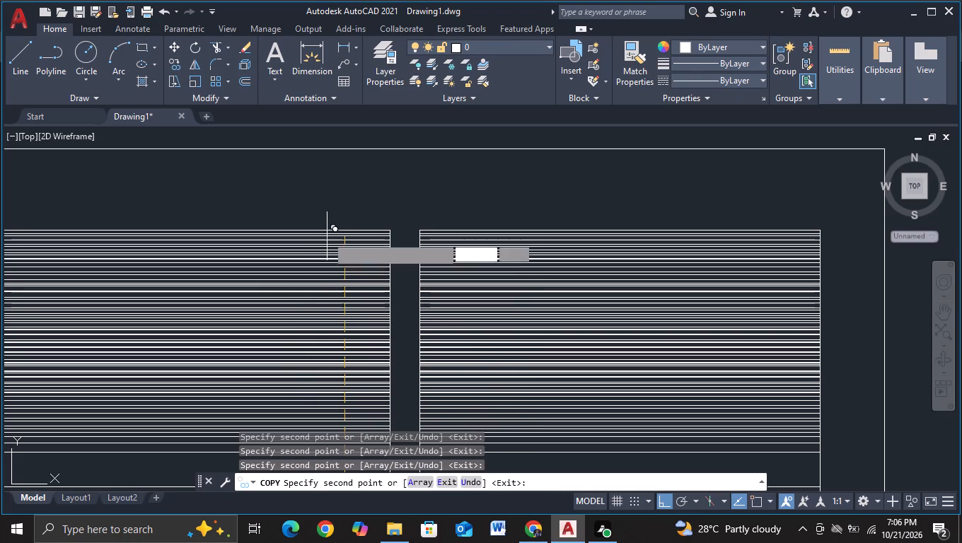
Place many closely spaced copies of the three lines through the window's middle row to make its infill denser.
scroll(325, 282, down, 3)
middle_drag(326, 304, 360, 211)
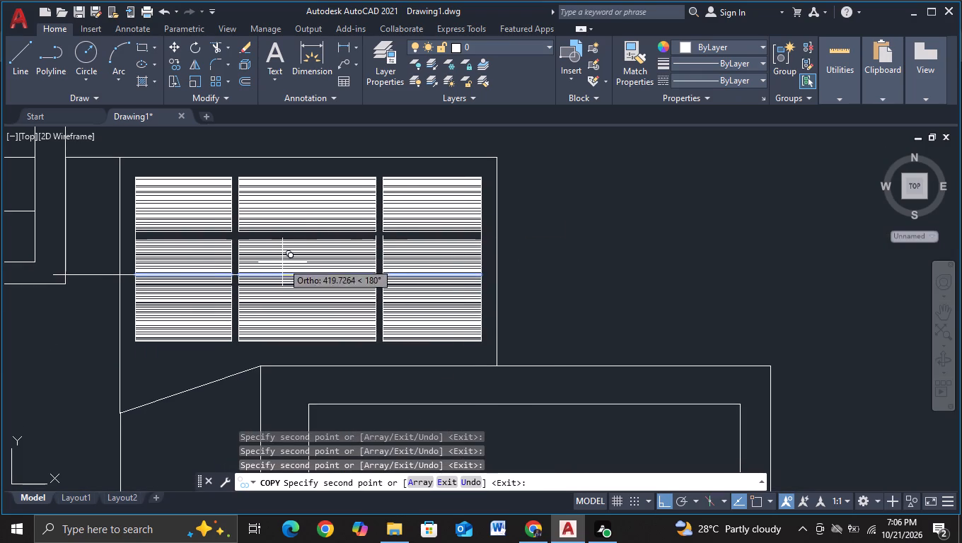
scroll(359, 257, up, 2)
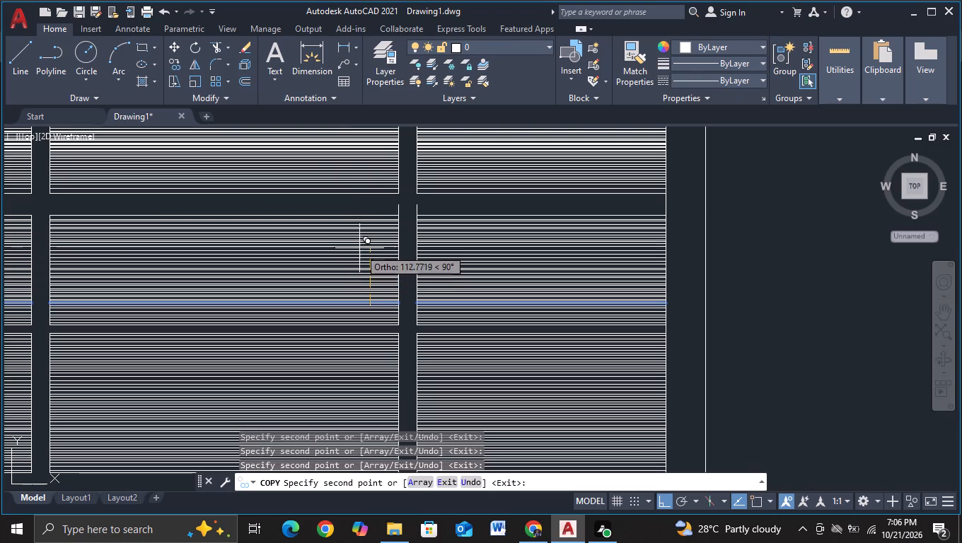
click(359, 248)
double_click(357, 264)
drag(356, 272, 357, 279)
click(357, 281)
click(350, 264)
click(349, 255)
drag(349, 253, 353, 262)
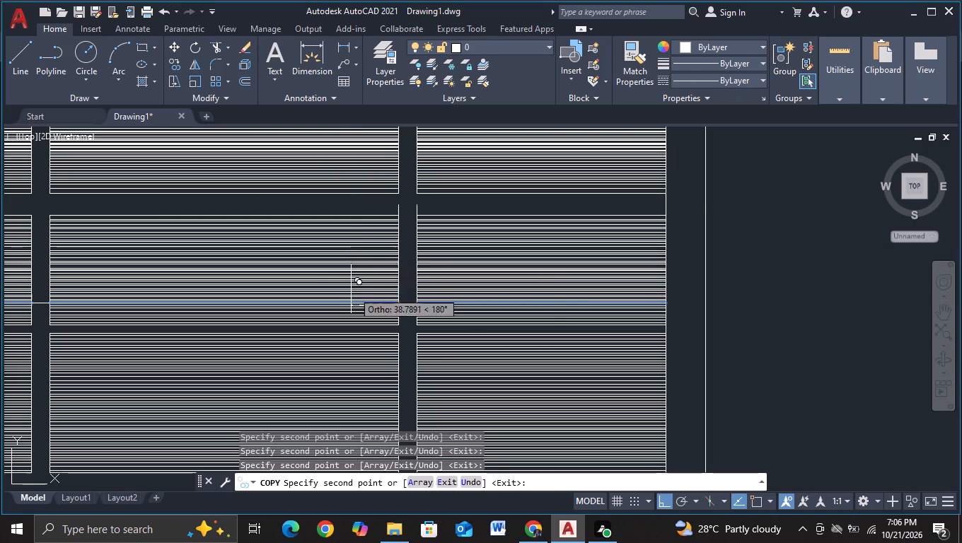
double_click(354, 293)
click(353, 284)
double_click(353, 269)
double_click(354, 258)
double_click(354, 251)
drag(356, 251, 358, 256)
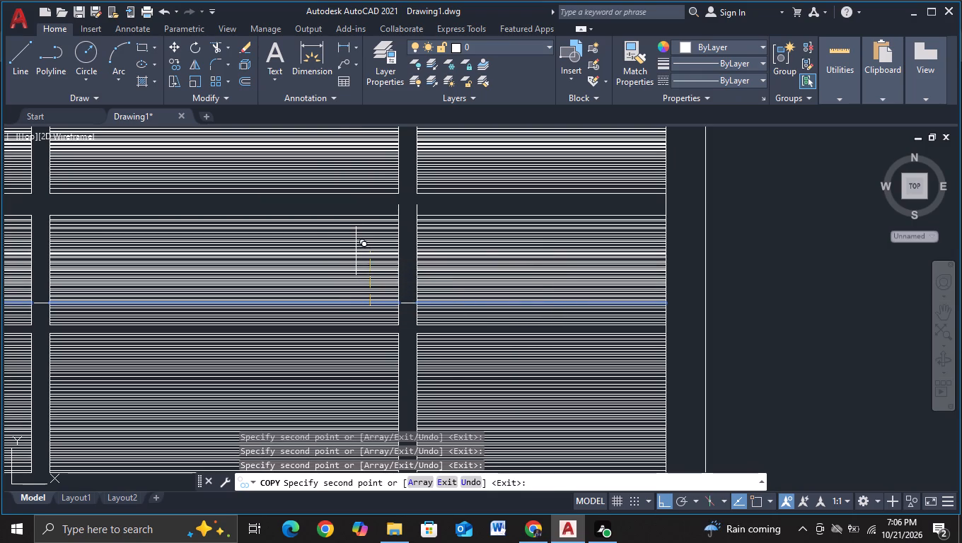
drag(358, 256, 356, 267)
click(352, 271)
drag(354, 276, 355, 286)
click(354, 291)
double_click(352, 302)
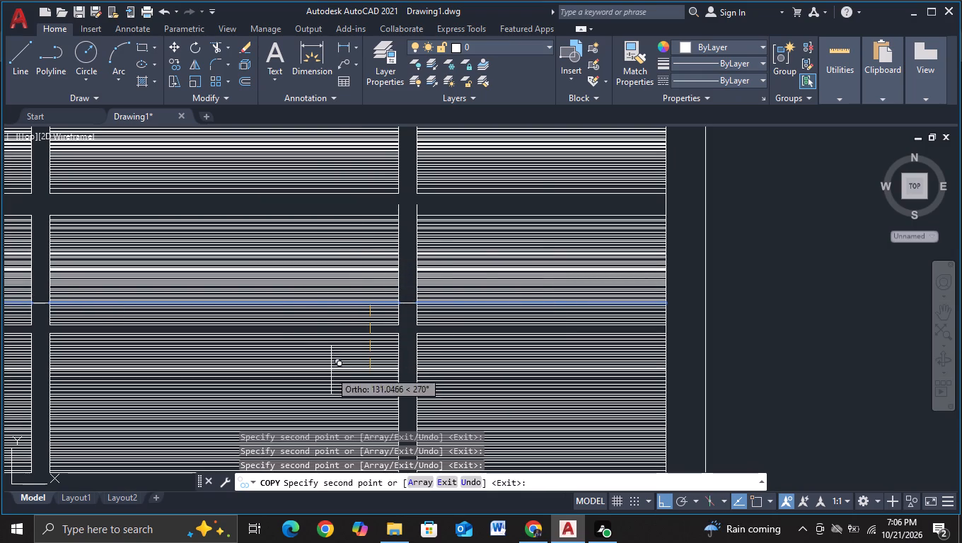
Place many closely spaced copies of the three lines down through the window's bottom row to make its infill denser.
drag(330, 385, 329, 396)
click(324, 409)
click(331, 383)
click(333, 370)
drag(334, 370, 335, 380)
click(334, 382)
drag(334, 385, 337, 393)
drag(335, 406, 337, 412)
drag(335, 420, 339, 426)
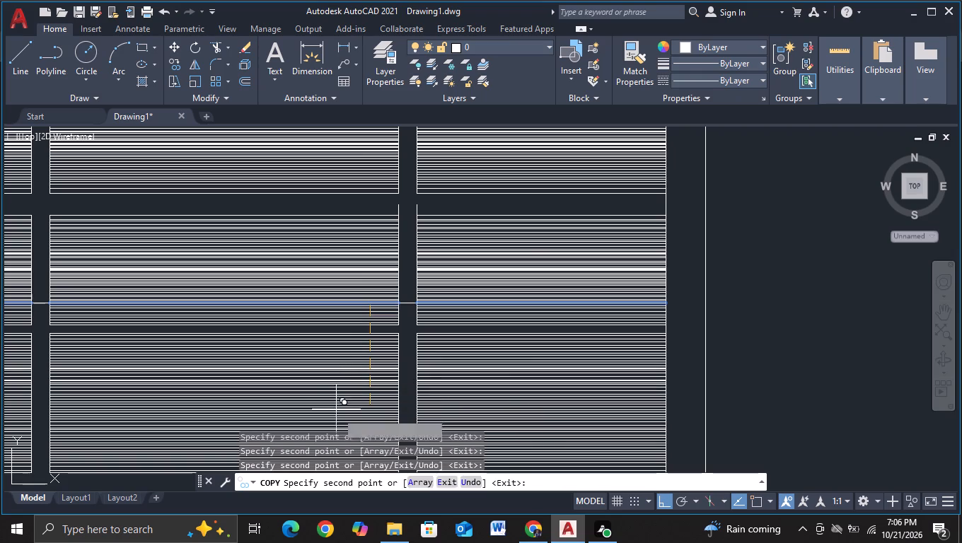
drag(339, 426, 339, 426)
click(337, 428)
drag(337, 424, 342, 399)
click(344, 390)
scroll(353, 363, down, 3)
key(Escape)
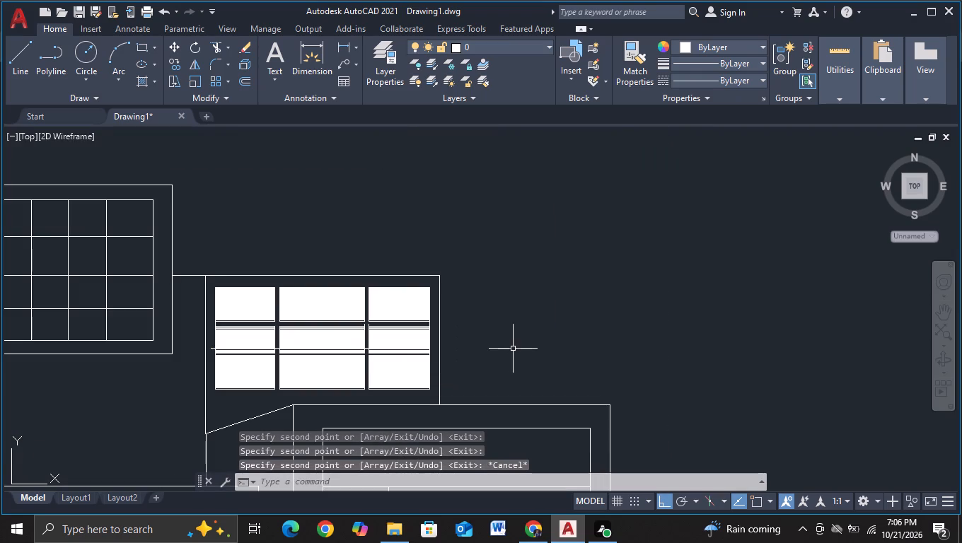
Trim the stray horizontal line in the window's middle row where it overhangs the left edge and crosses both vertical gaps.
scroll(516, 349, up, 1)
middle_drag(492, 367, 660, 286)
key(Escape)
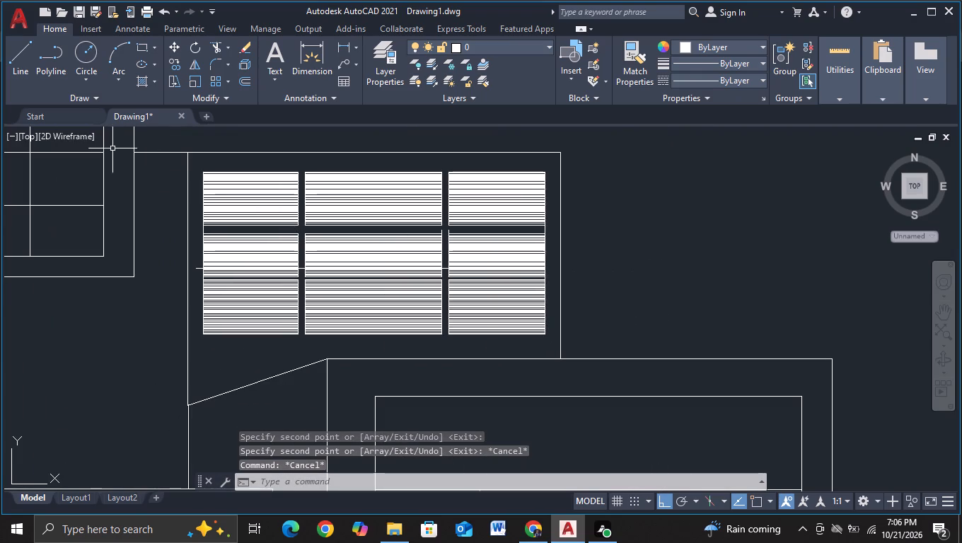
click(218, 52)
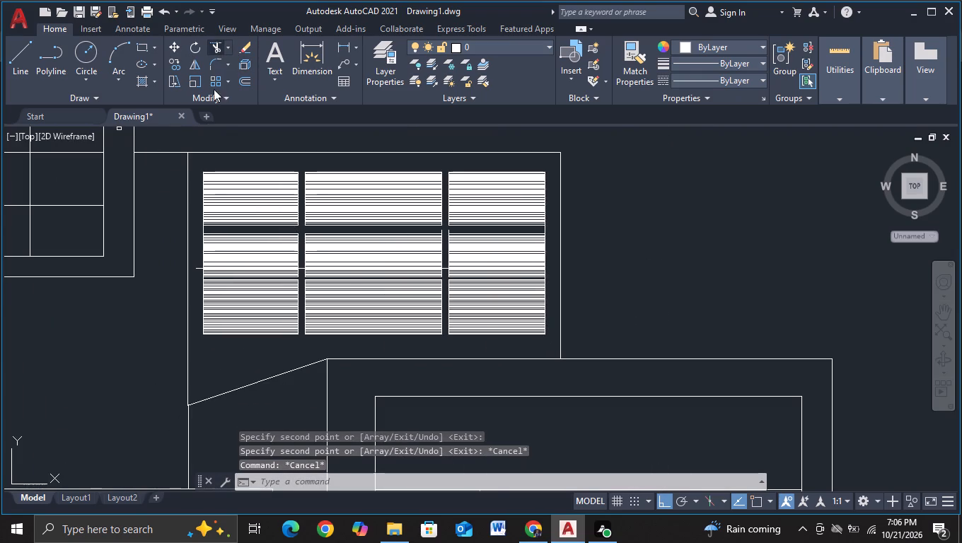
click(197, 269)
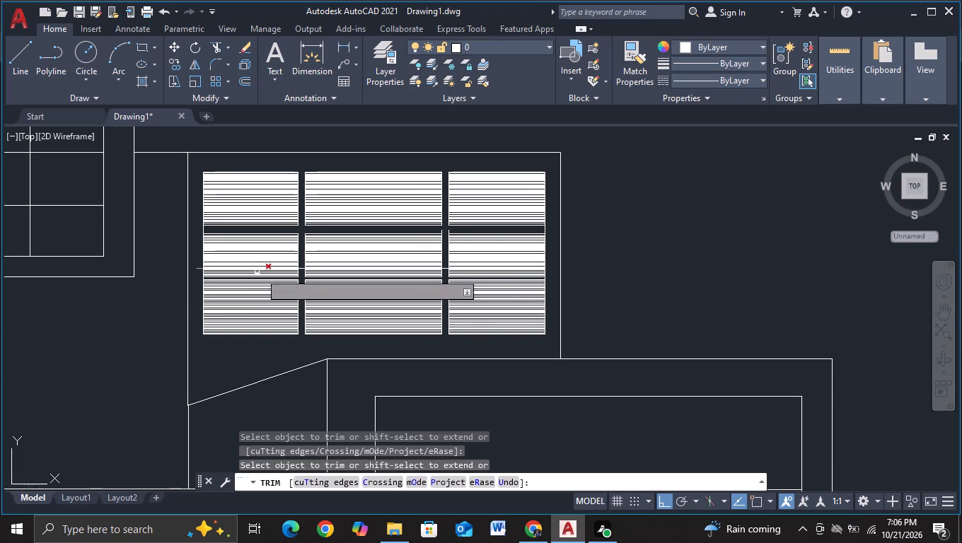
scroll(301, 269, up, 2)
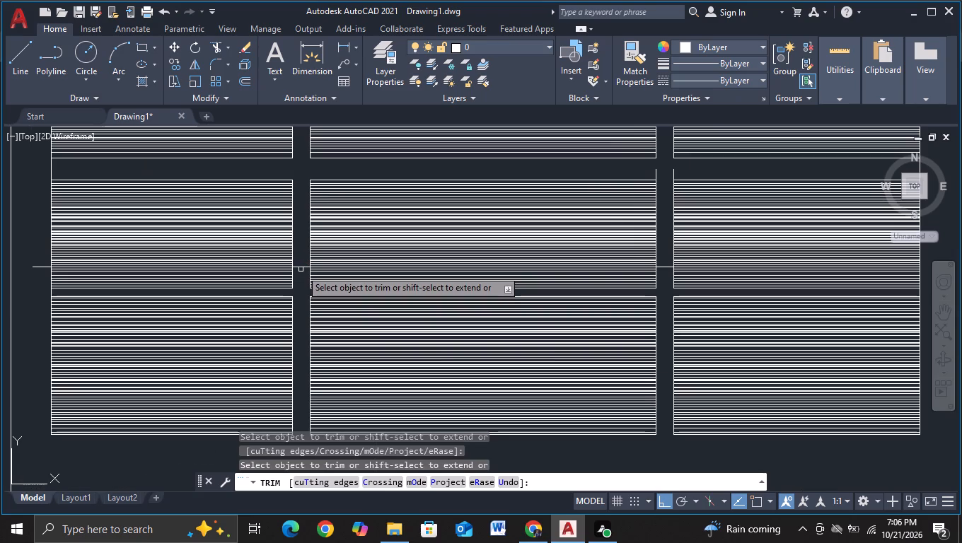
drag(303, 262, 300, 297)
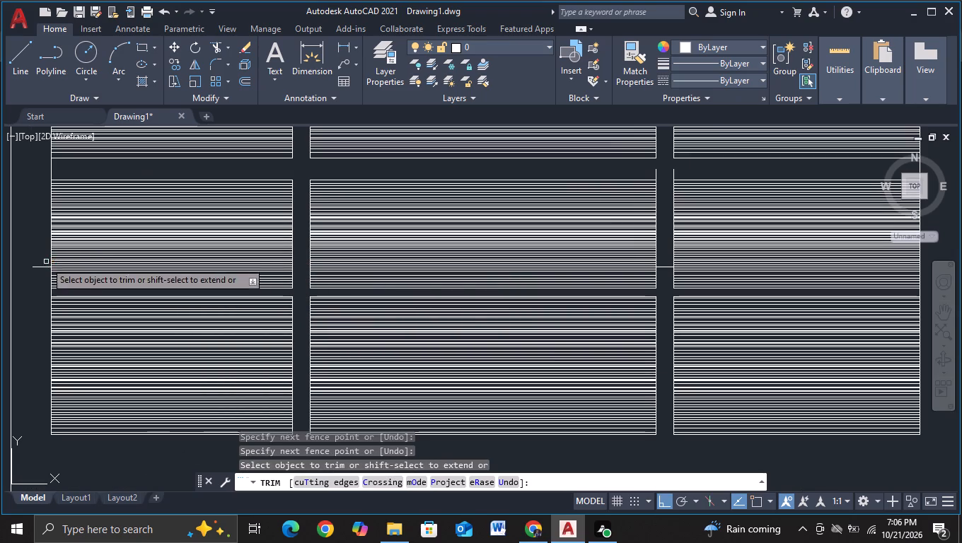
drag(42, 255, 34, 290)
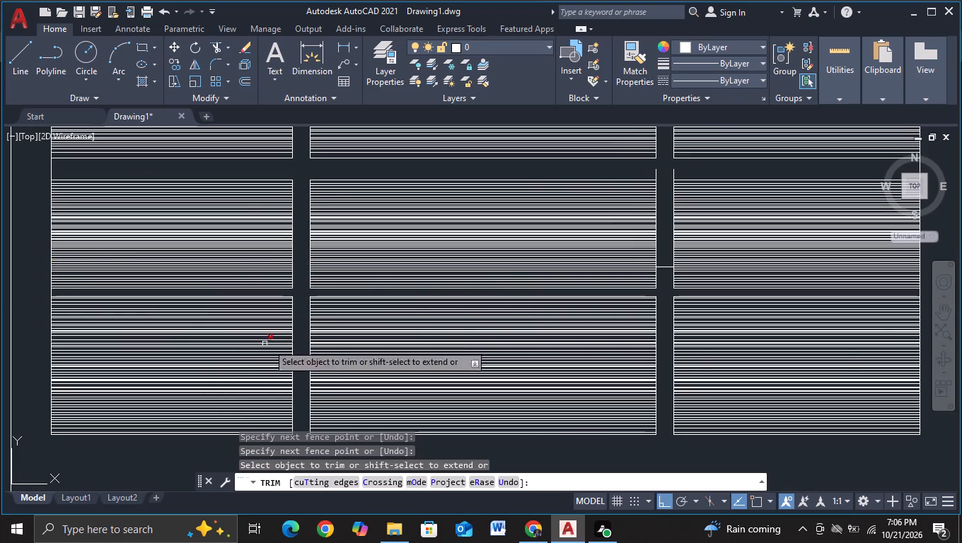
click(663, 256)
click(662, 286)
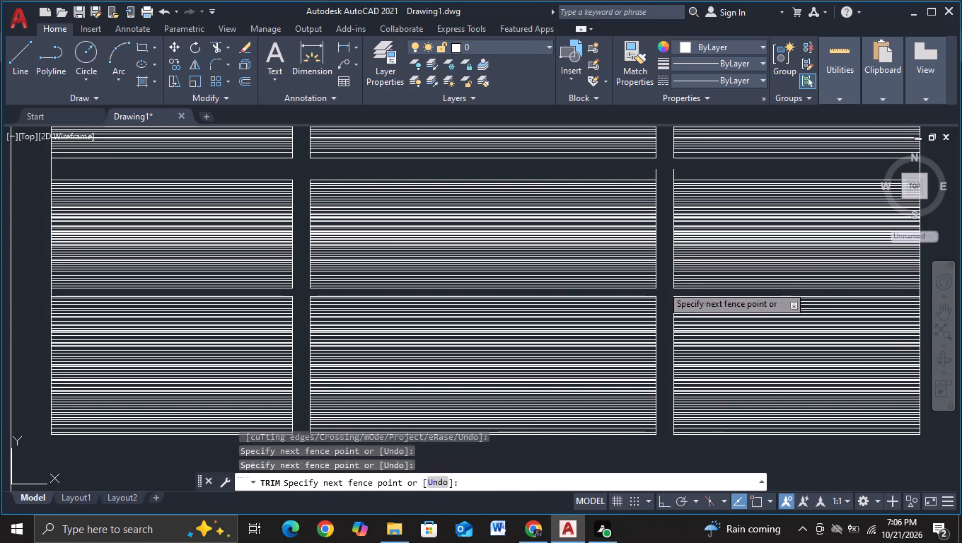
Trim the two vertical stubs above the middle row at the right-hand gap and the left edge piece between the lower rows.
click(647, 172)
click(688, 174)
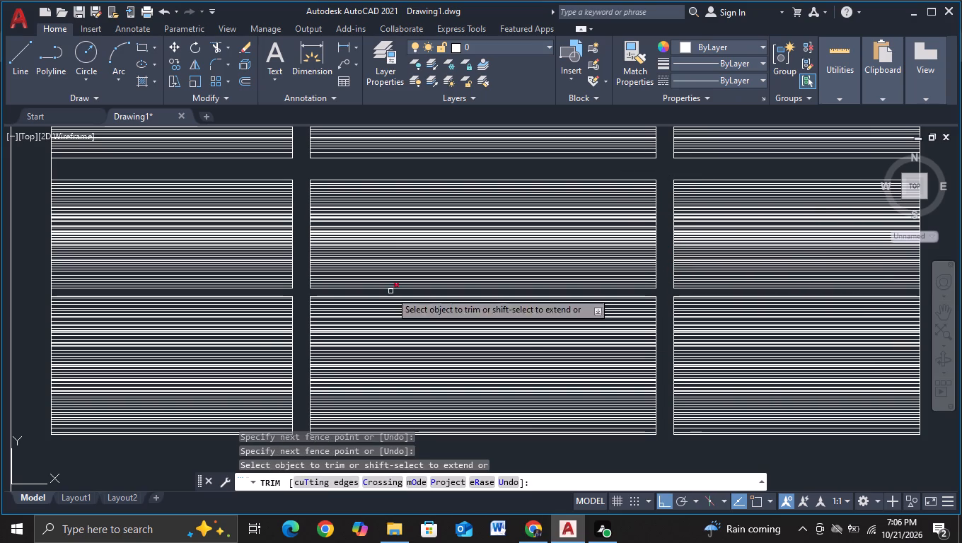
scroll(267, 303, up, 1)
middle_drag(40, 284, 106, 281)
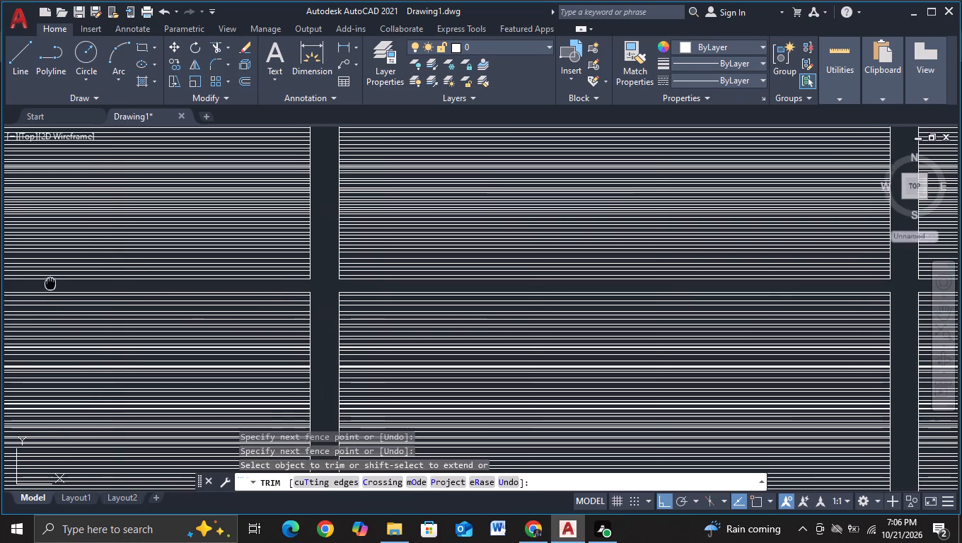
middle_drag(106, 281, 366, 285)
click(245, 286)
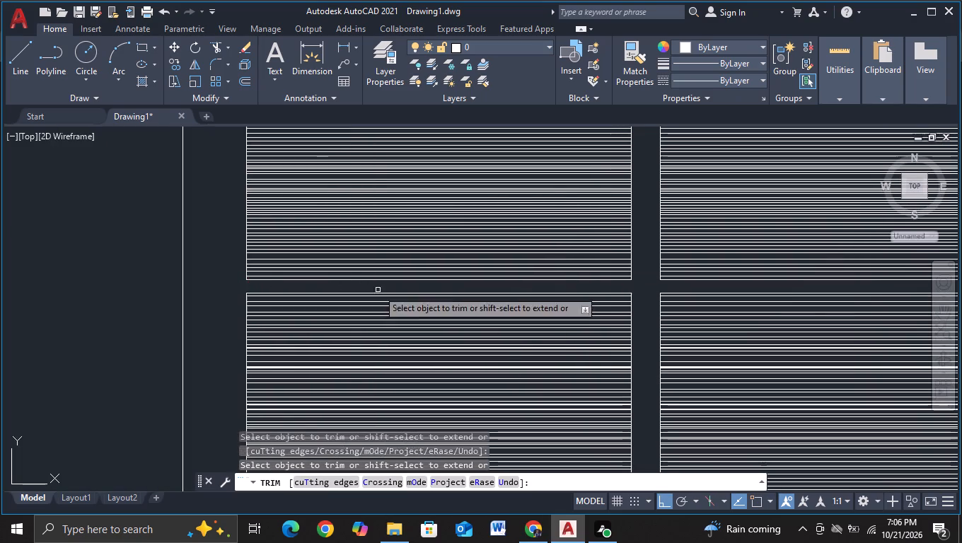
scroll(418, 298, down, 2)
scroll(504, 328, down, 2)
scroll(632, 310, up, 1)
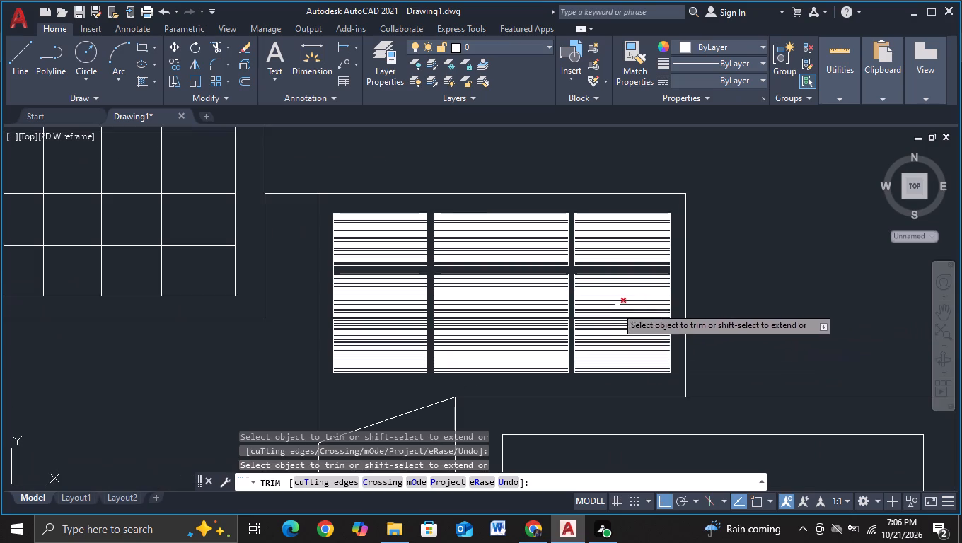
scroll(715, 281, up, 1)
middle_drag(684, 274, 694, 218)
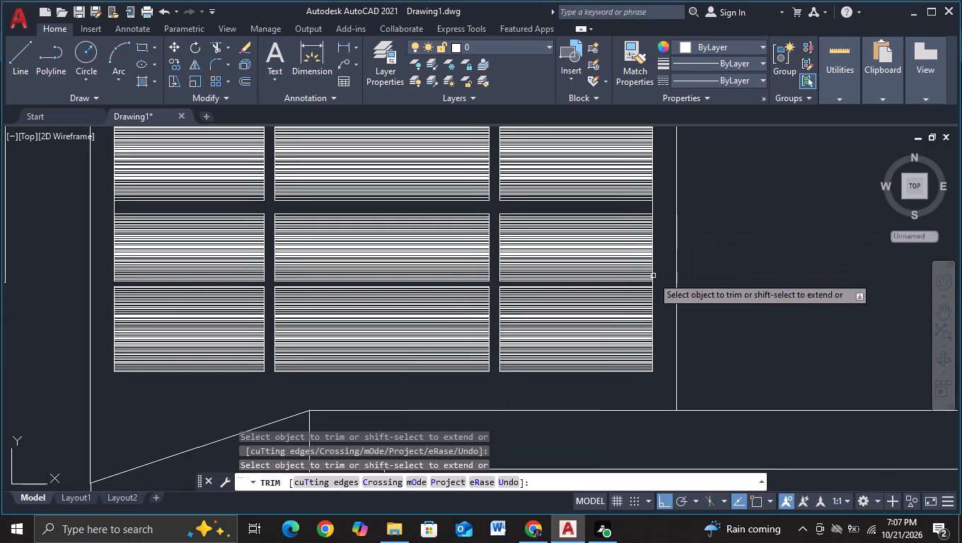
scroll(444, 290, up, 2)
scroll(473, 303, down, 1)
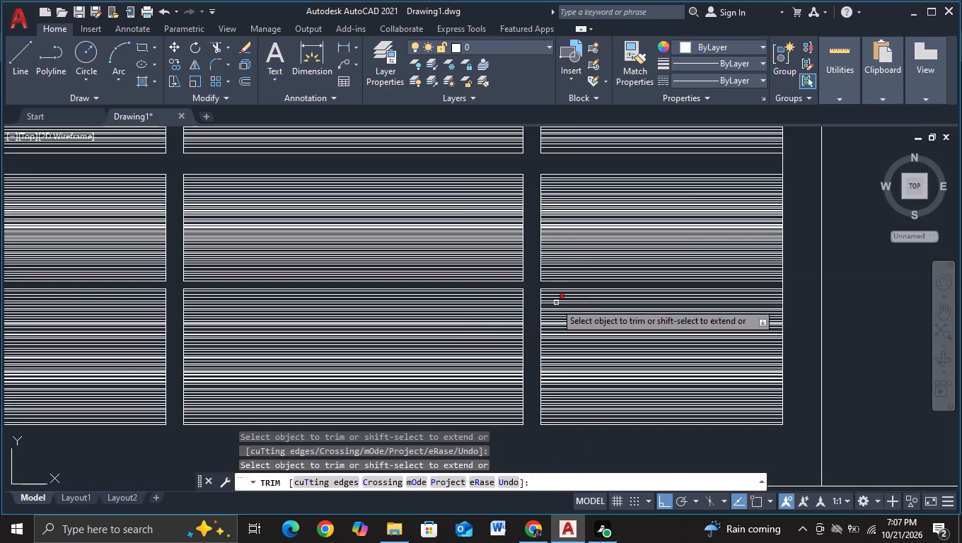
key(Escape)
Examine the finished window infill and the complete elevation from the right-hand block across to the left tower.
scroll(466, 308, down, 2)
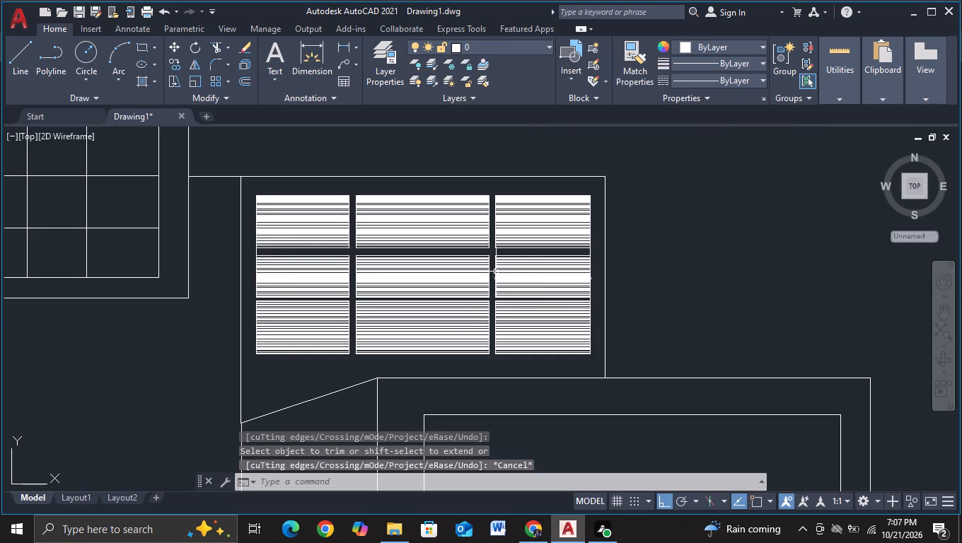
scroll(493, 267, up, 2)
scroll(448, 221, down, 2)
middle_drag(741, 290, 743, 246)
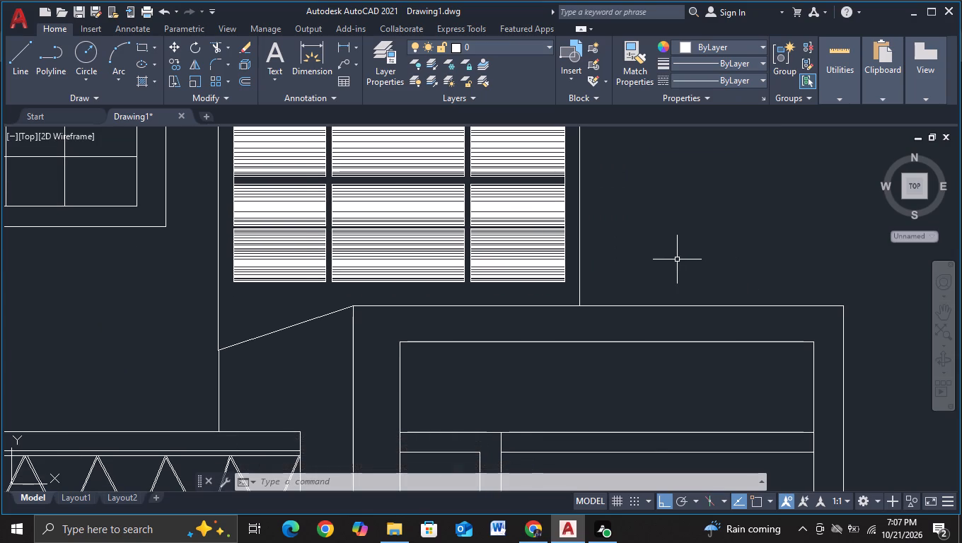
scroll(677, 259, down, 2)
middle_drag(678, 261, 673, 227)
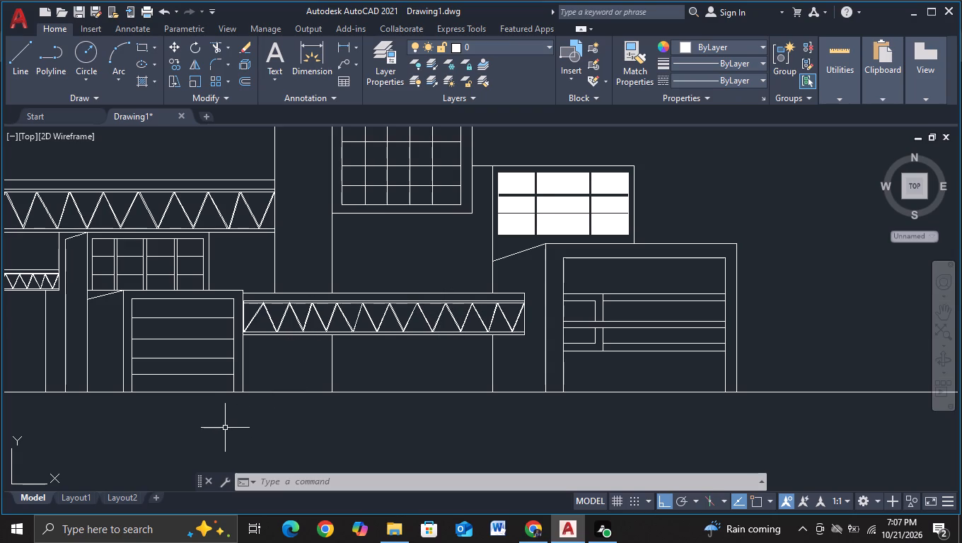
middle_drag(226, 428, 318, 420)
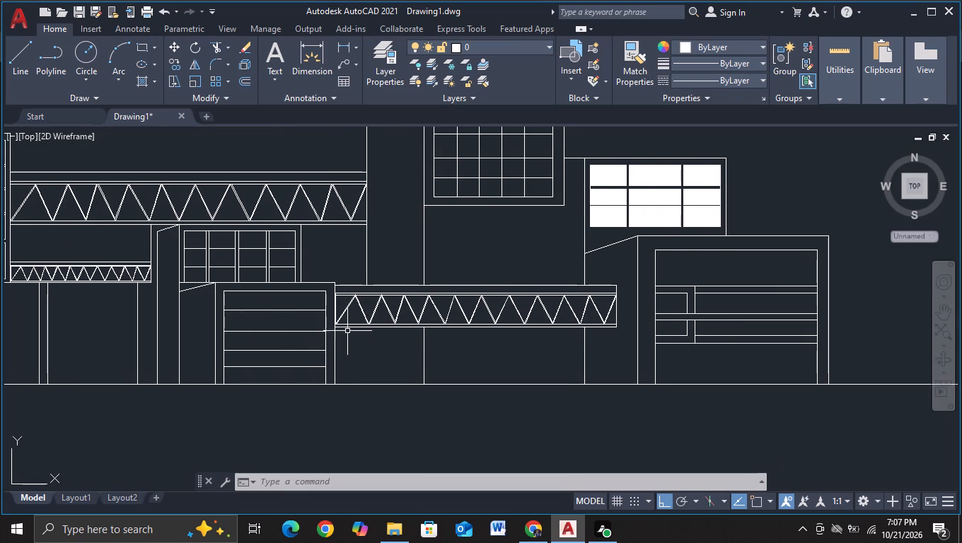
scroll(364, 368, down, 2)
middle_drag(369, 378, 506, 357)
middle_drag(389, 373, 460, 357)
middle_drag(354, 363, 471, 358)
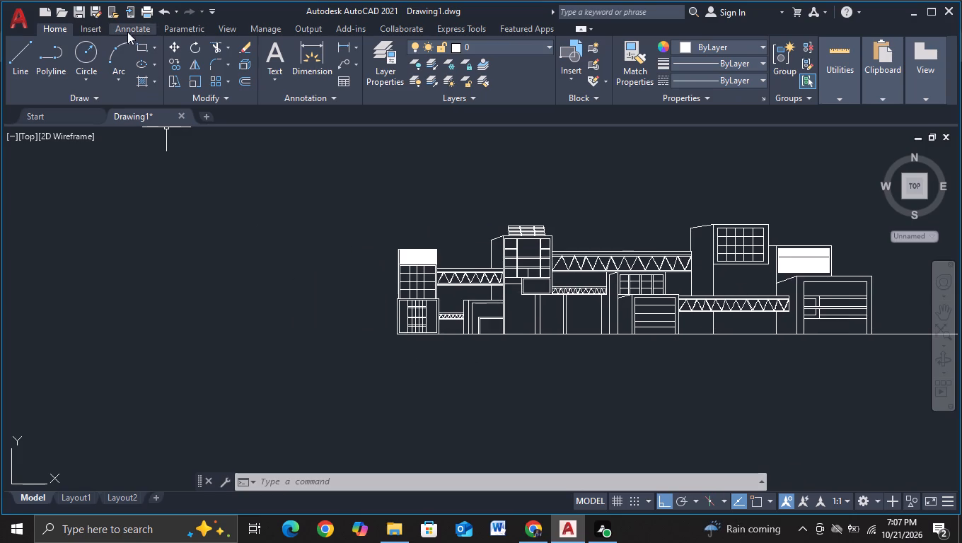
click(13, 57)
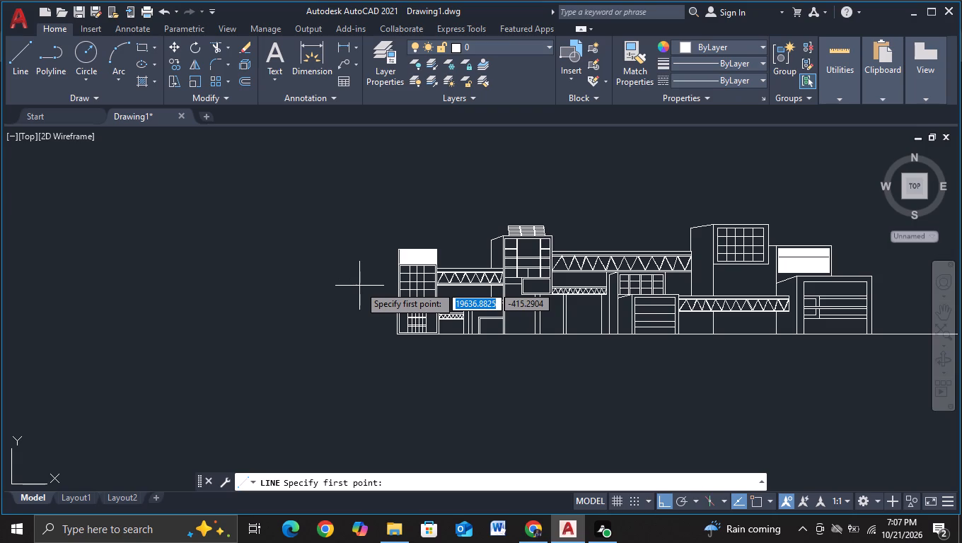
key(Escape)
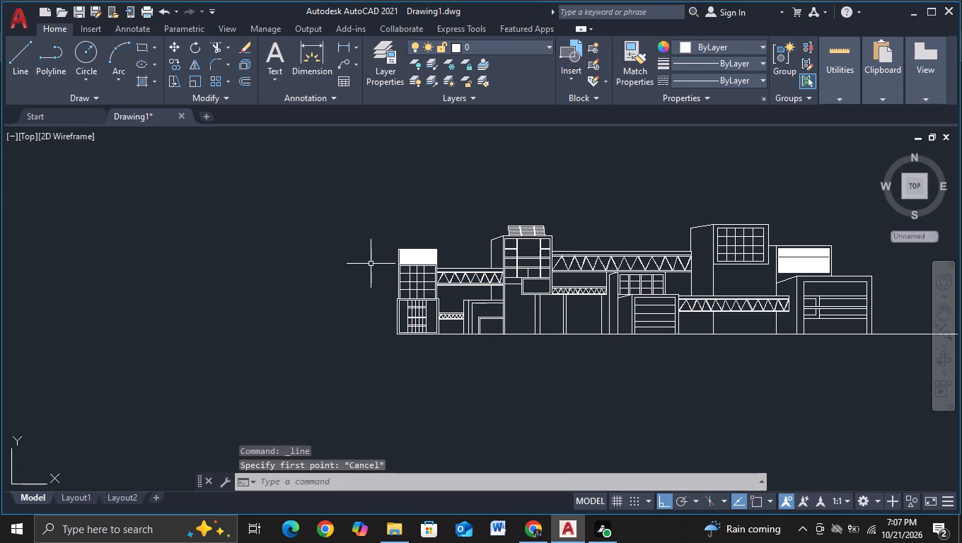
Copy the entire elevation without its ground line straight down to a clear spot below the original.
scroll(371, 264, down, 1)
middle_drag(371, 264, 366, 245)
click(369, 202)
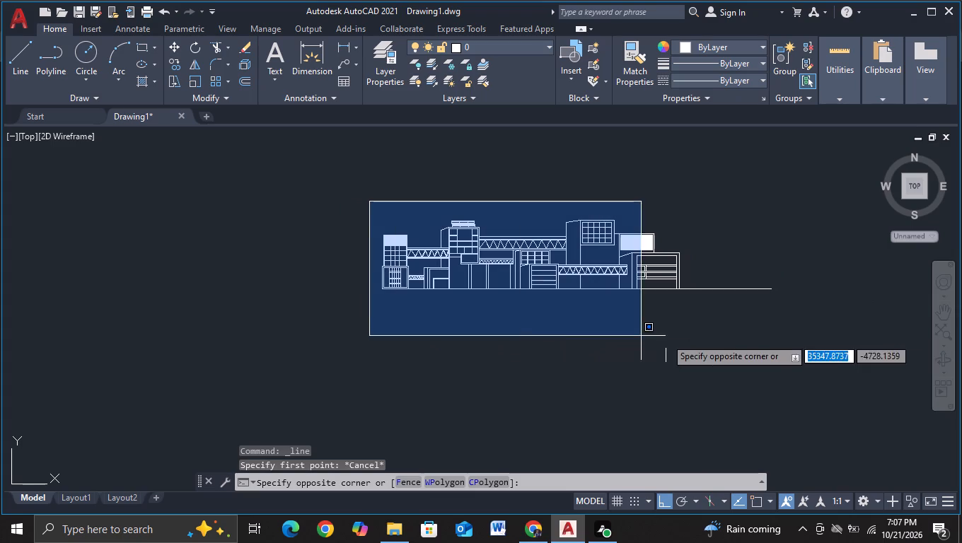
click(721, 338)
key(c)
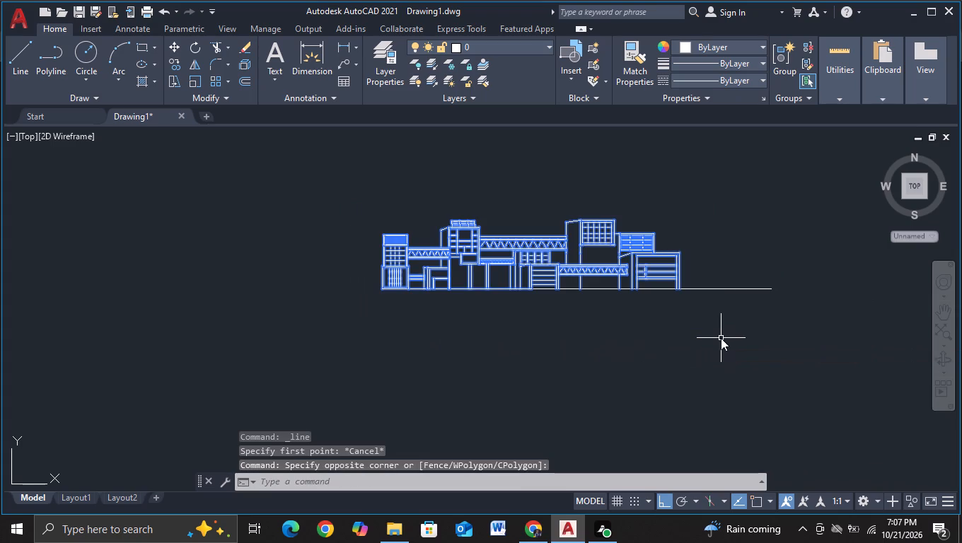
click(744, 383)
click(605, 264)
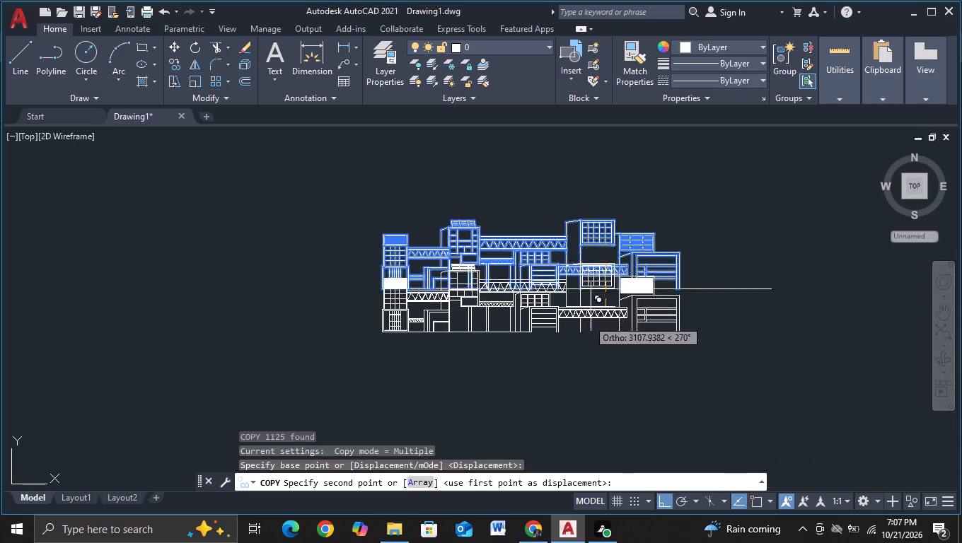
click(579, 356)
key(Escape)
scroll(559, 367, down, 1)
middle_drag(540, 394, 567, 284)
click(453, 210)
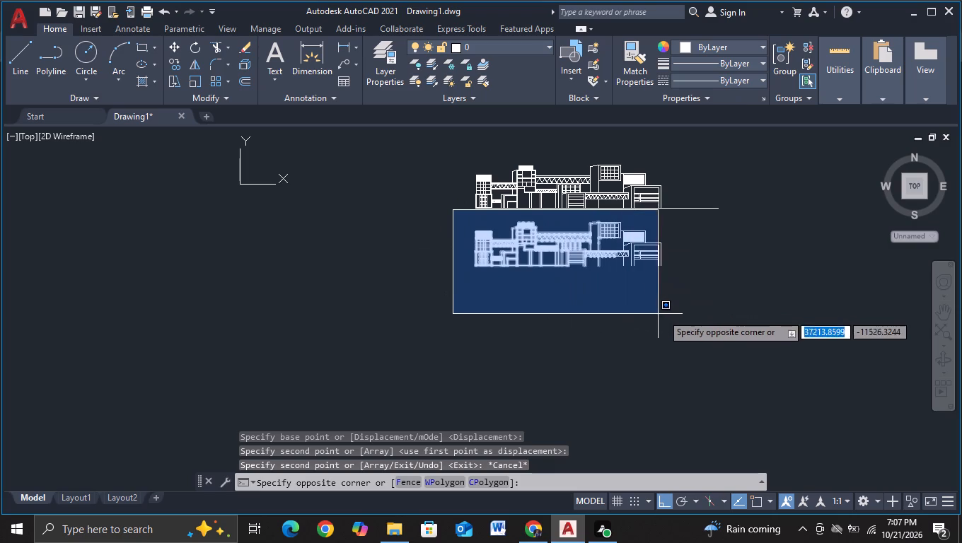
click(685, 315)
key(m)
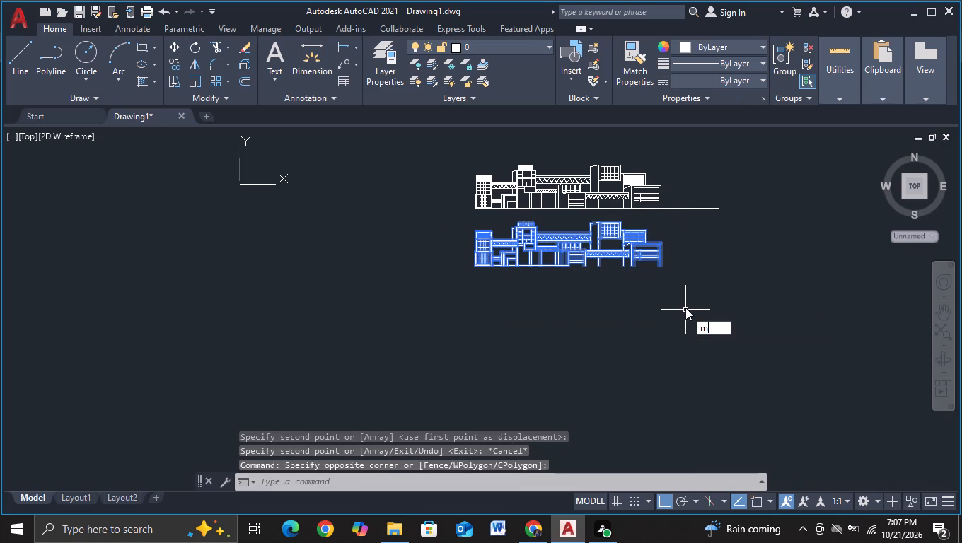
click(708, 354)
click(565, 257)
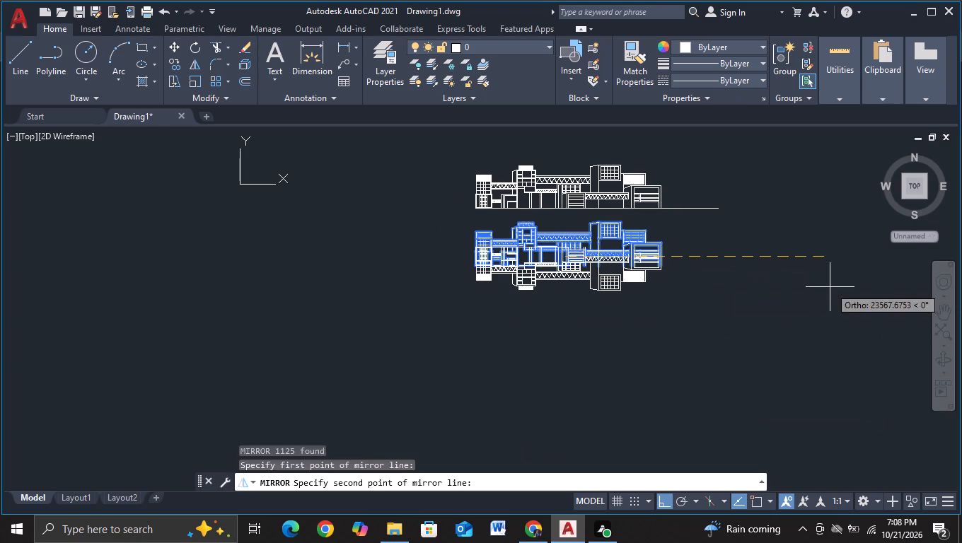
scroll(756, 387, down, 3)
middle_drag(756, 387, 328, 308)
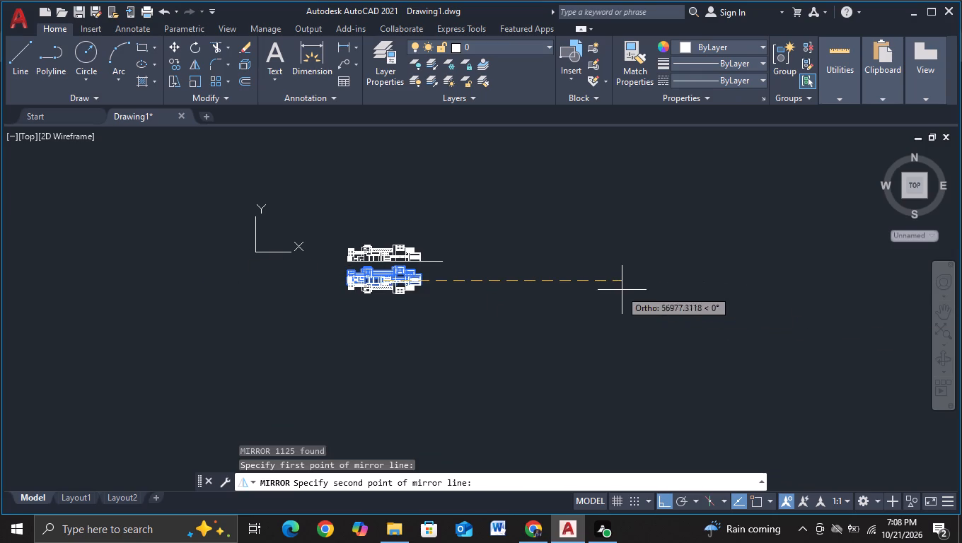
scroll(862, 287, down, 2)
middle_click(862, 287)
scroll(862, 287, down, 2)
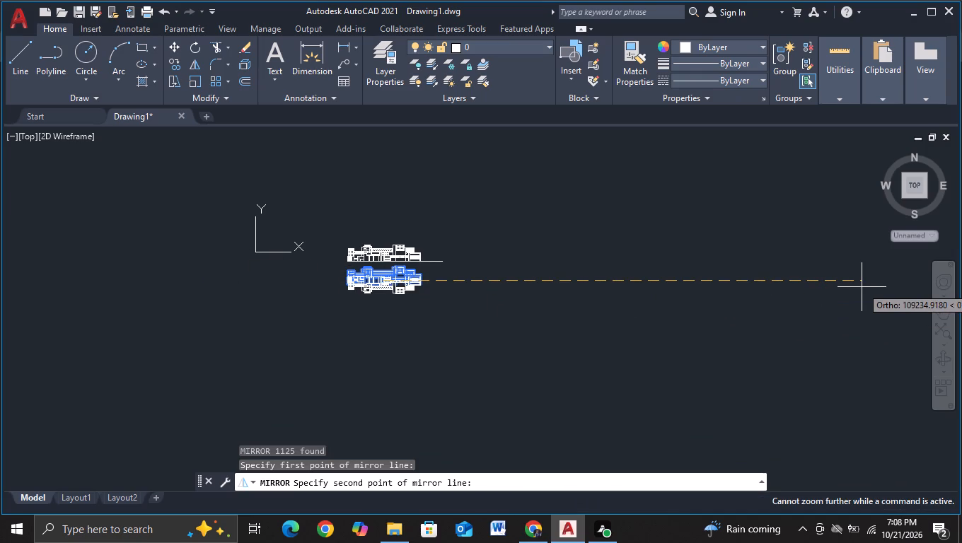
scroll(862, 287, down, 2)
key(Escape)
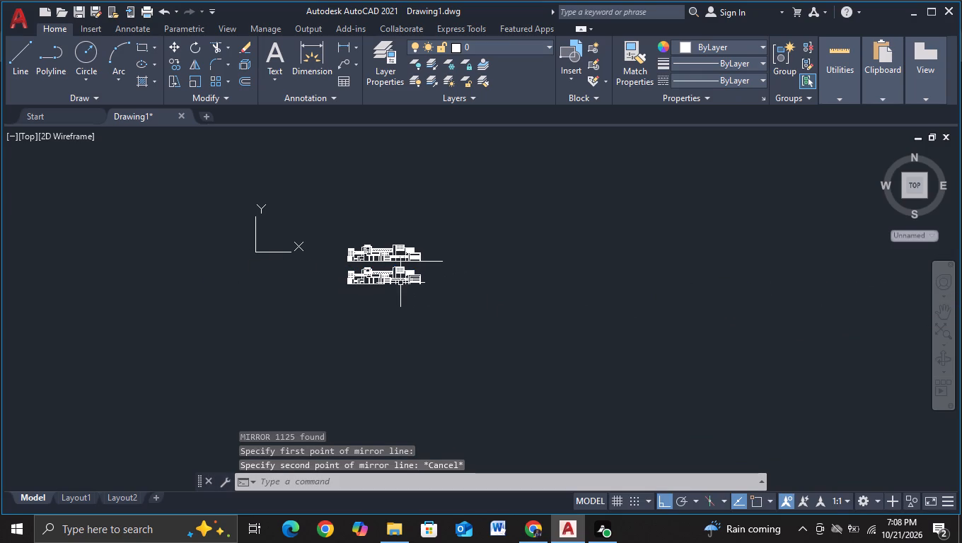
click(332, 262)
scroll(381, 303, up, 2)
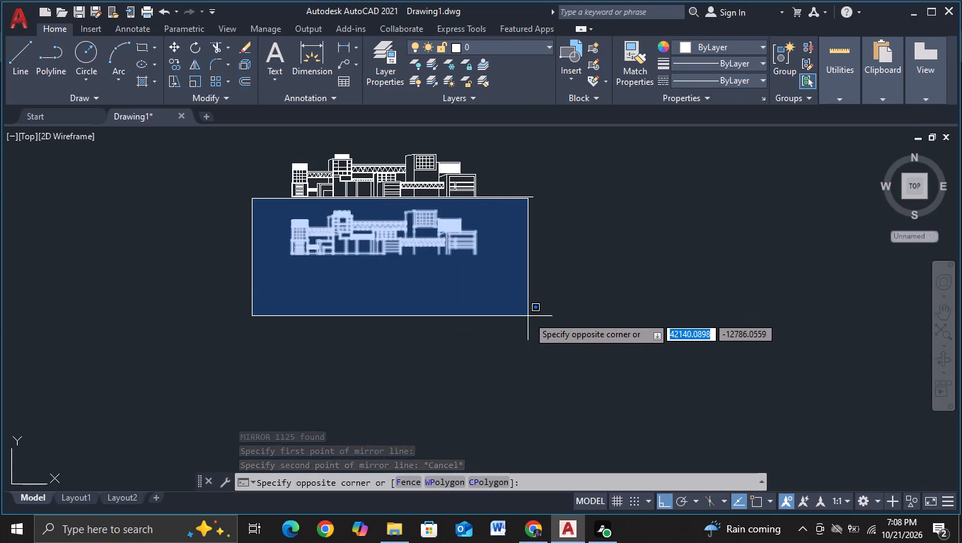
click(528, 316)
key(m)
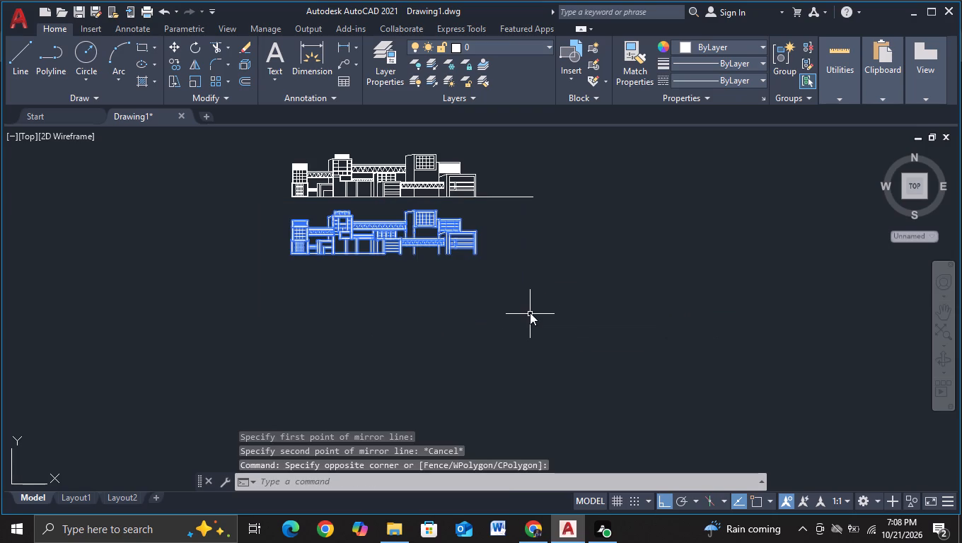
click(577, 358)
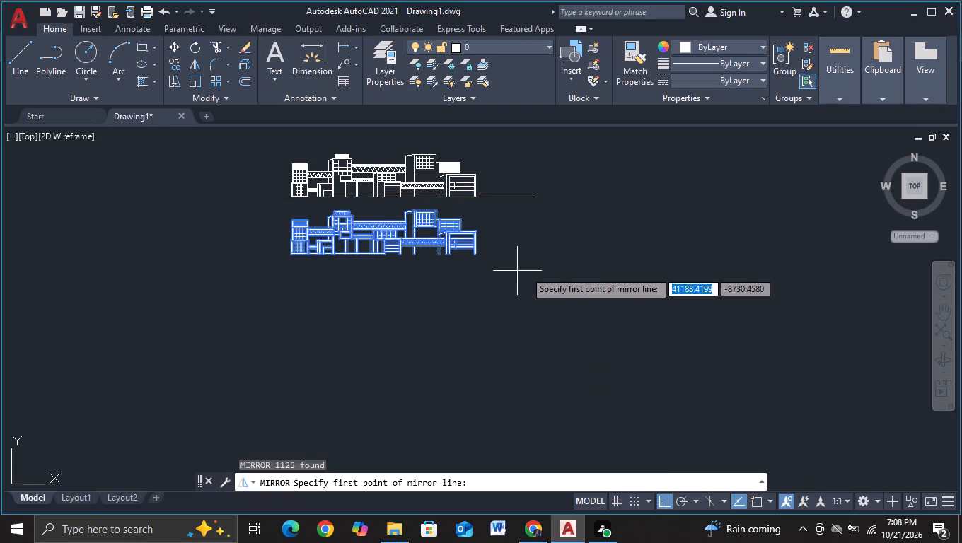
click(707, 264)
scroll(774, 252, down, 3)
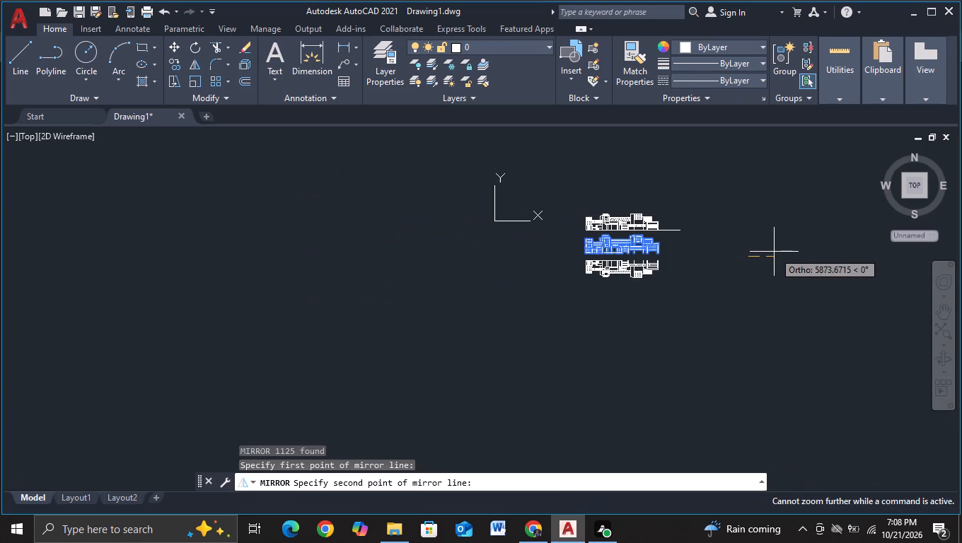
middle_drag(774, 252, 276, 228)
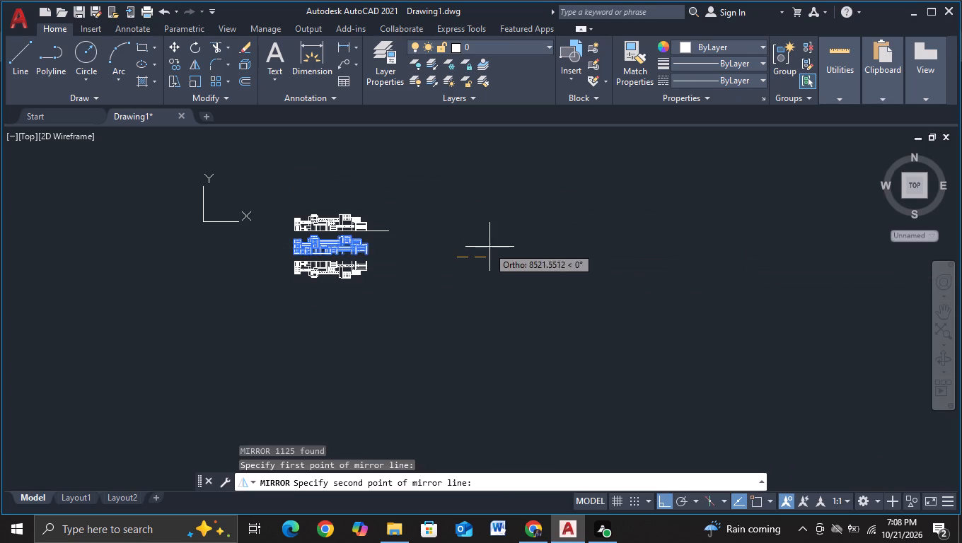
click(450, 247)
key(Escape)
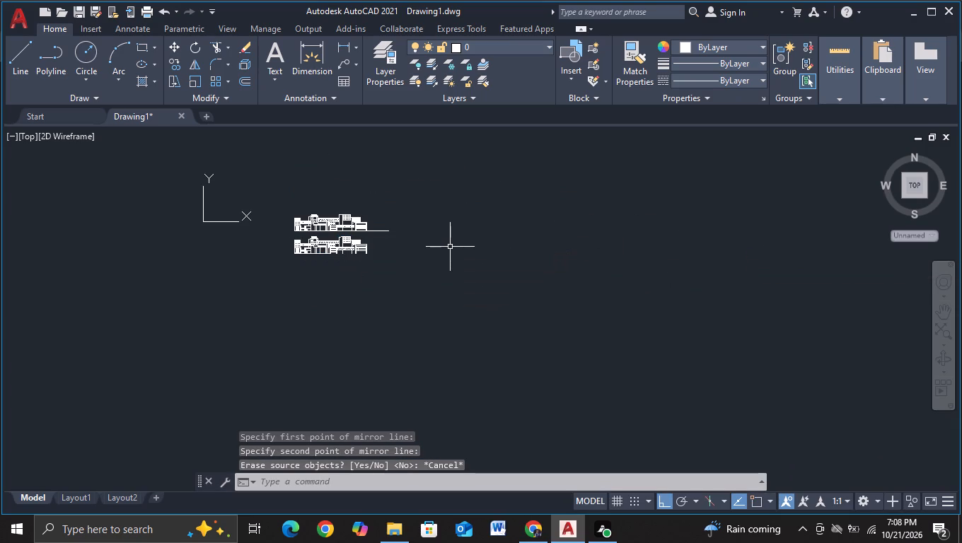
Mirror the lower elevation copy about a vertical line well beyond its right end, keeping the source objects.
scroll(258, 252, up, 2)
click(340, 200)
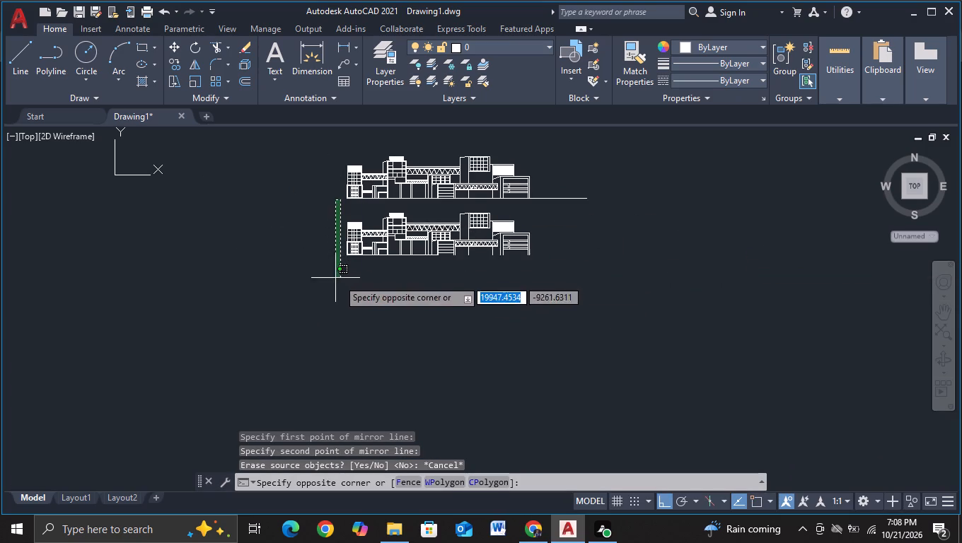
click(591, 322)
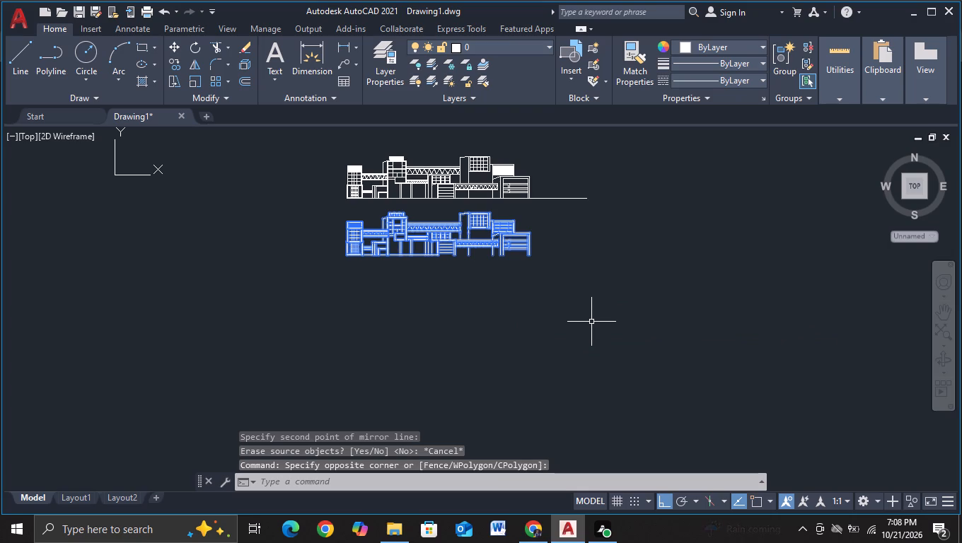
key(m)
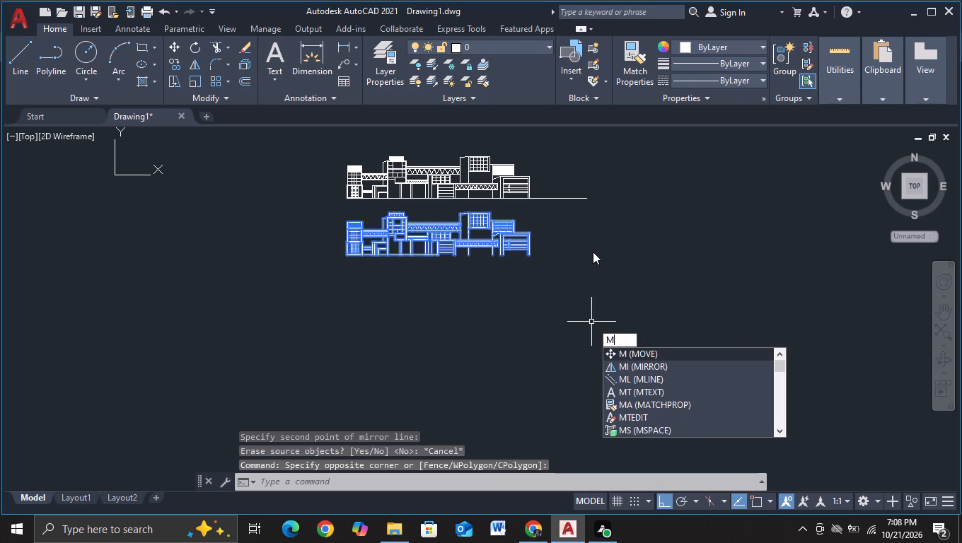
click(621, 368)
click(728, 263)
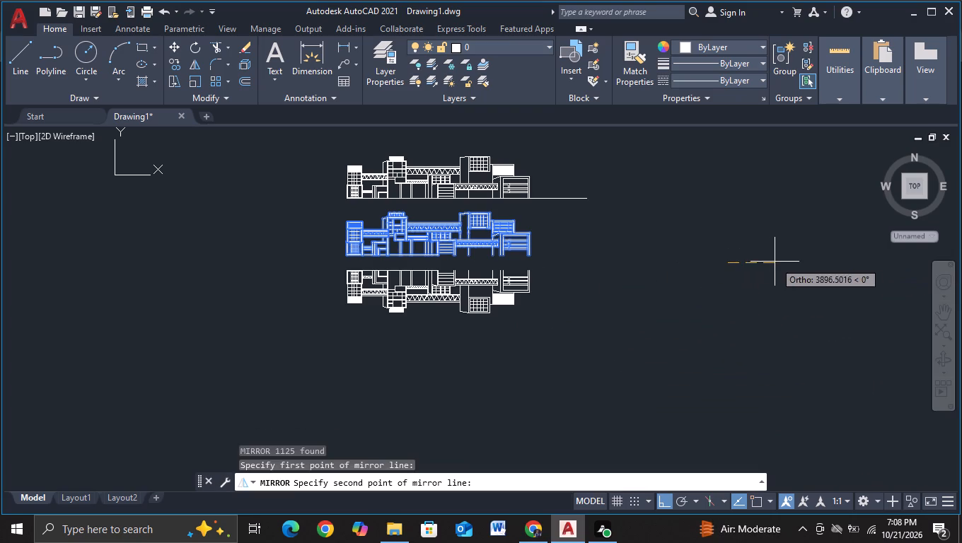
scroll(705, 243, down, 1)
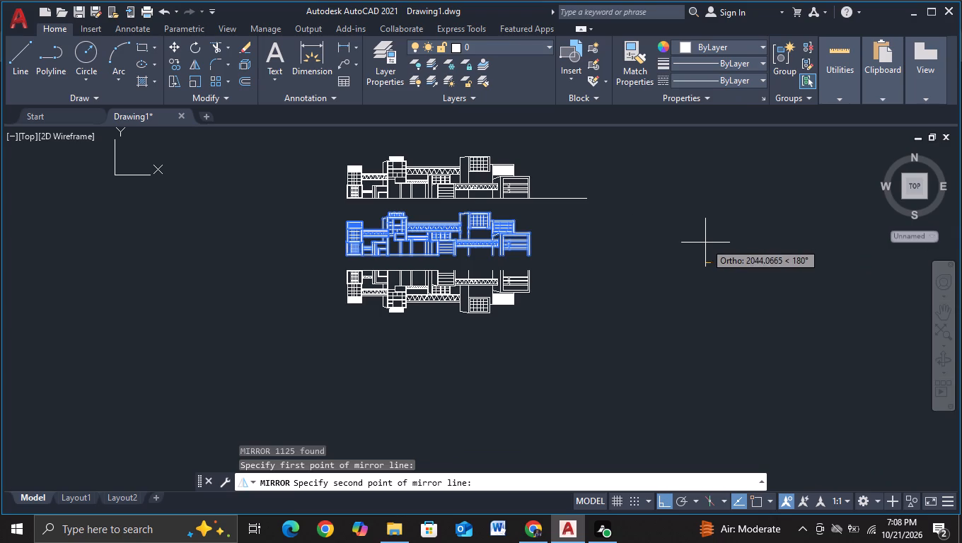
scroll(705, 243, down, 1)
middle_drag(705, 243, 326, 237)
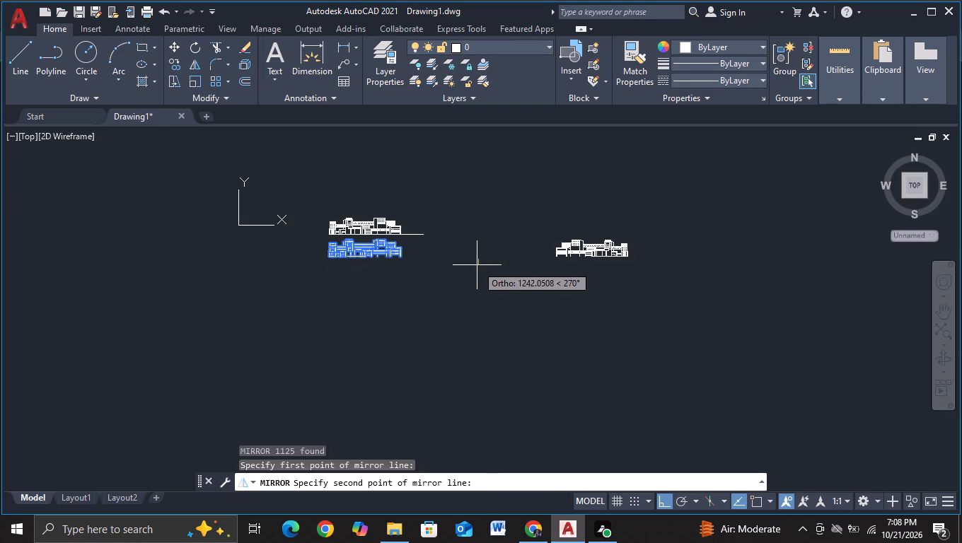
click(477, 265)
key(Return)
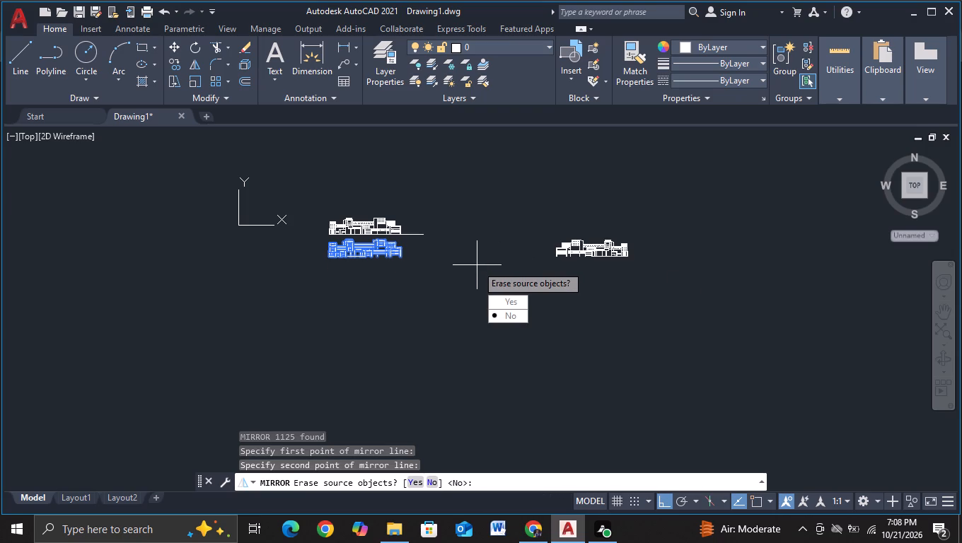
Delete the unmirrored elevation copy directly below the original.
scroll(429, 264, up, 2)
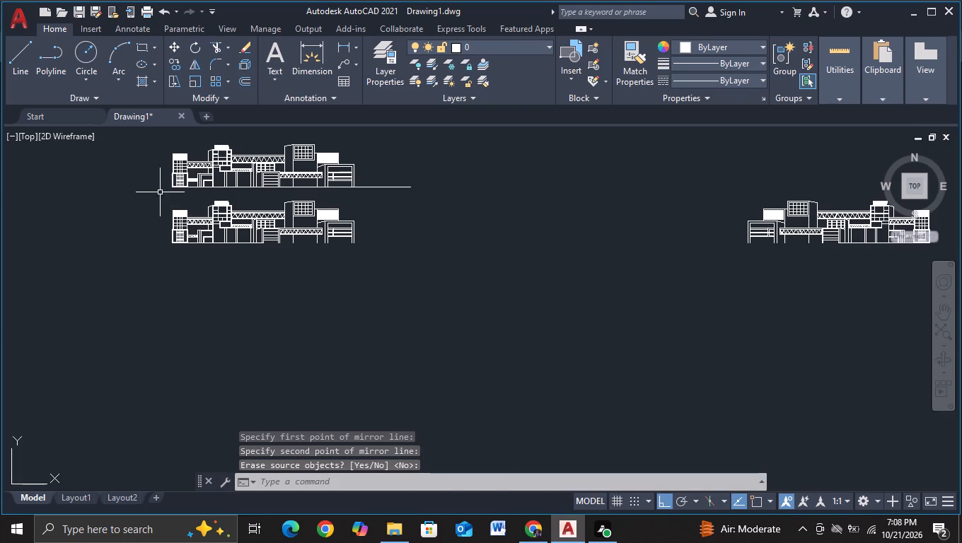
click(160, 192)
click(412, 313)
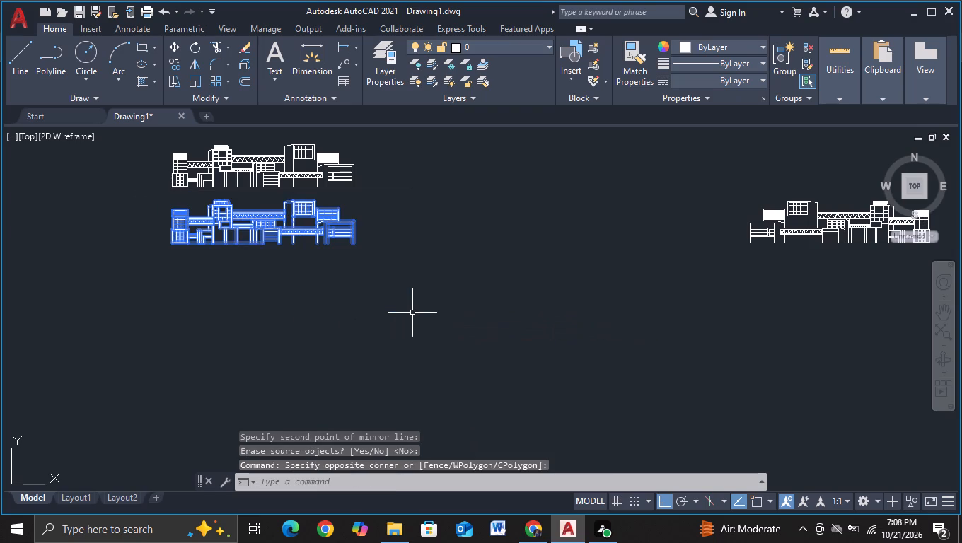
key(Delete)
Move the mirrored elevation with Ortho off to the free area left of the original, slightly below its ground line.
middle_drag(501, 313, 149, 327)
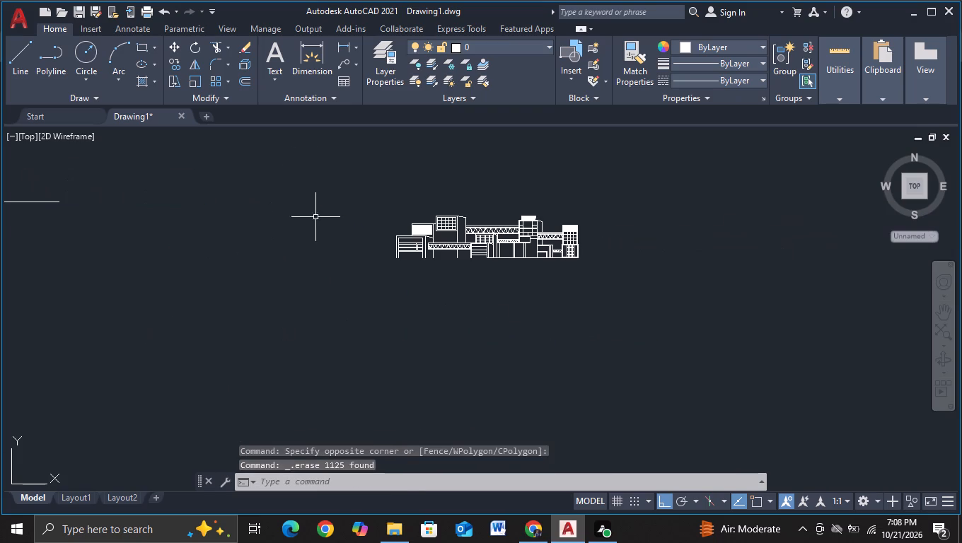
click(323, 199)
click(607, 308)
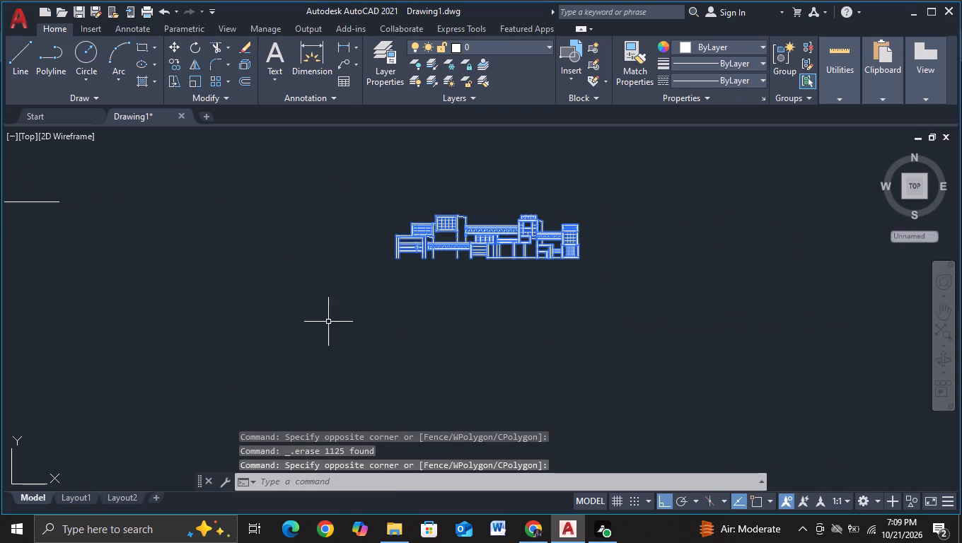
middle_drag(302, 322, 684, 346)
middle_drag(676, 346, 514, 339)
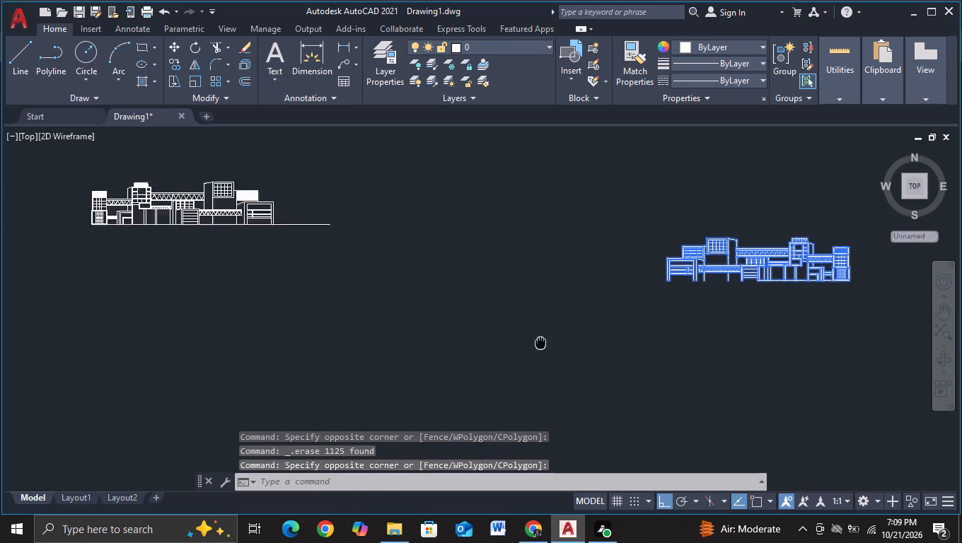
middle_drag(514, 339, 502, 337)
key(m)
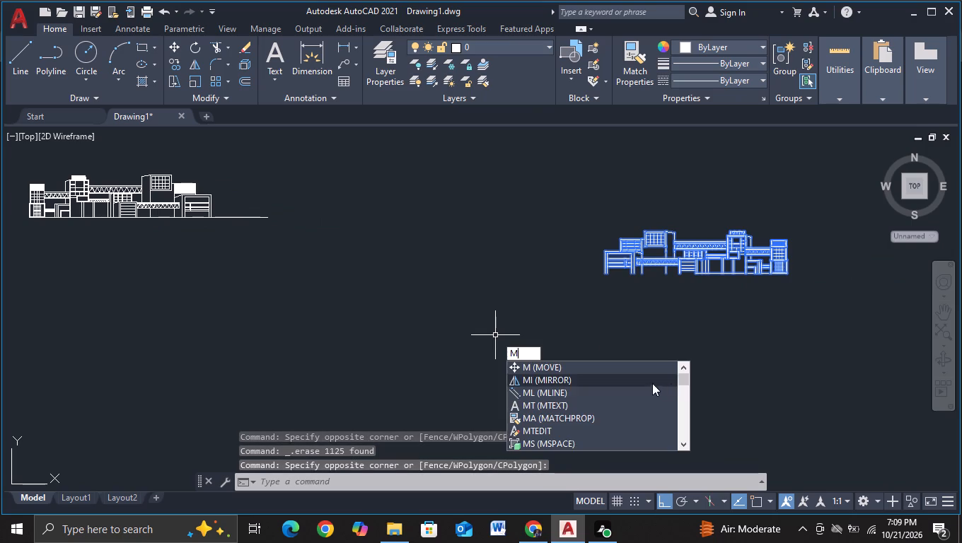
click(634, 368)
click(681, 274)
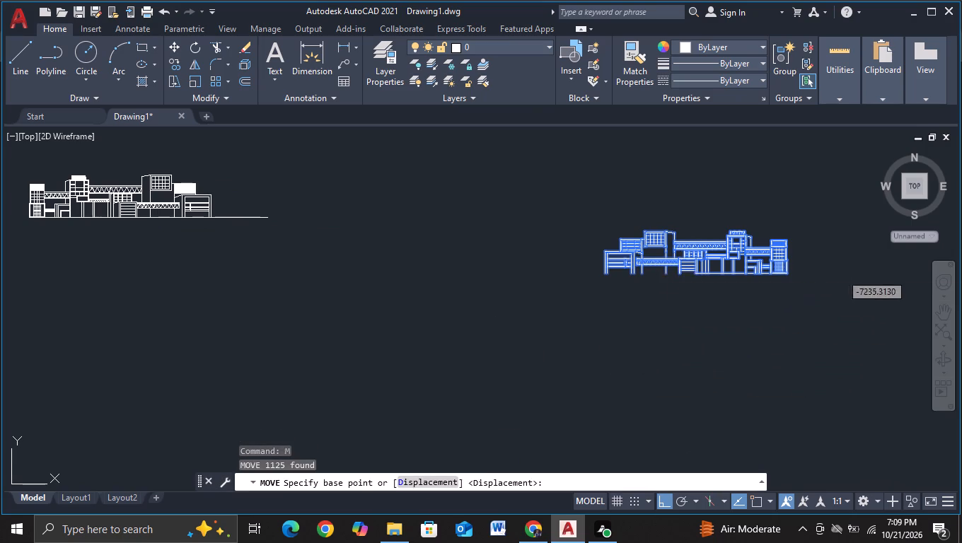
middle_drag(149, 262, 961, 445)
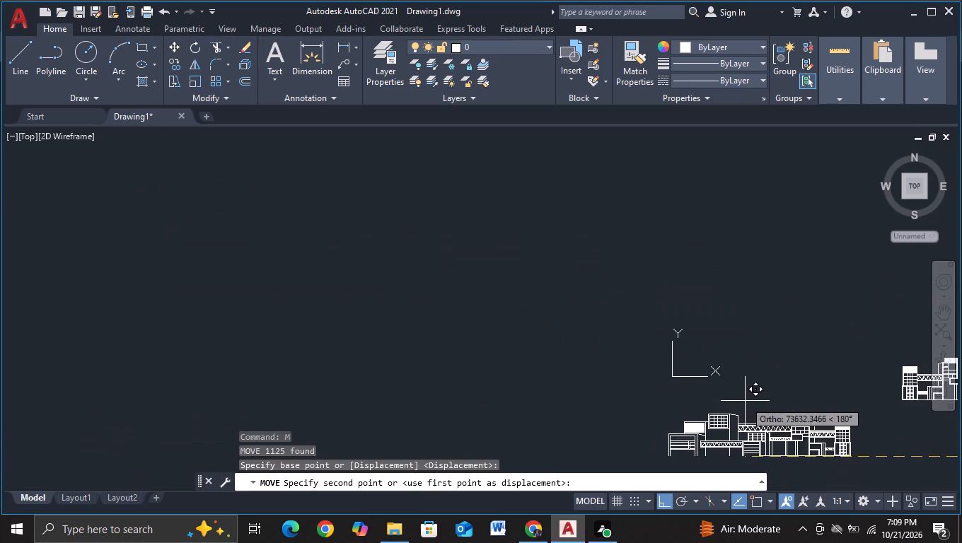
middle_drag(745, 401, 571, 377)
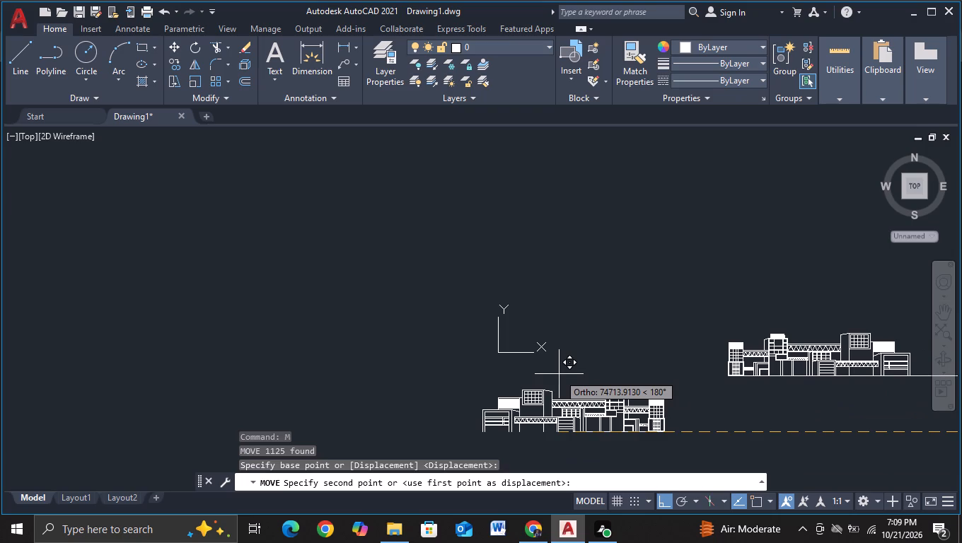
key(F8)
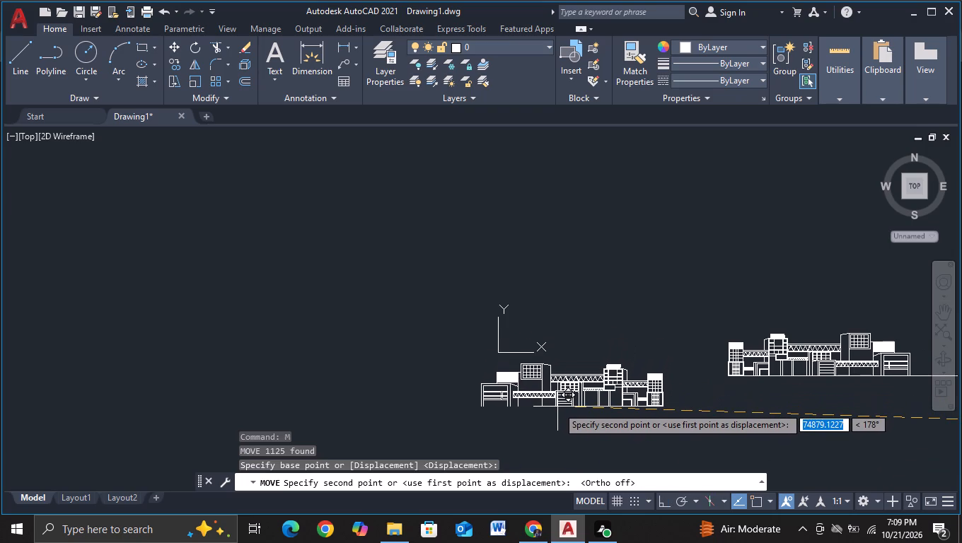
click(562, 412)
key(Escape)
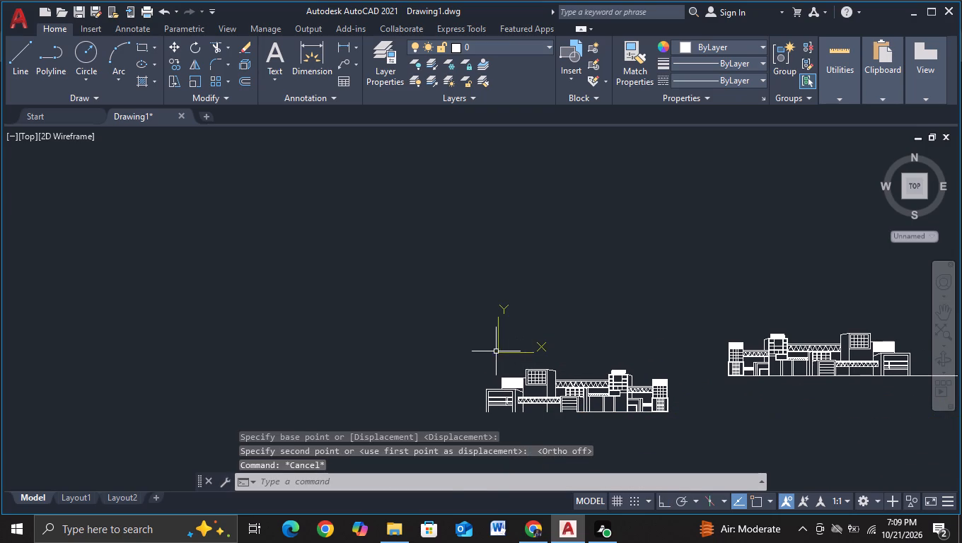
Relocate the UCS origin far up and to the left, clear of both elevations.
click(495, 351)
key(Escape)
click(499, 349)
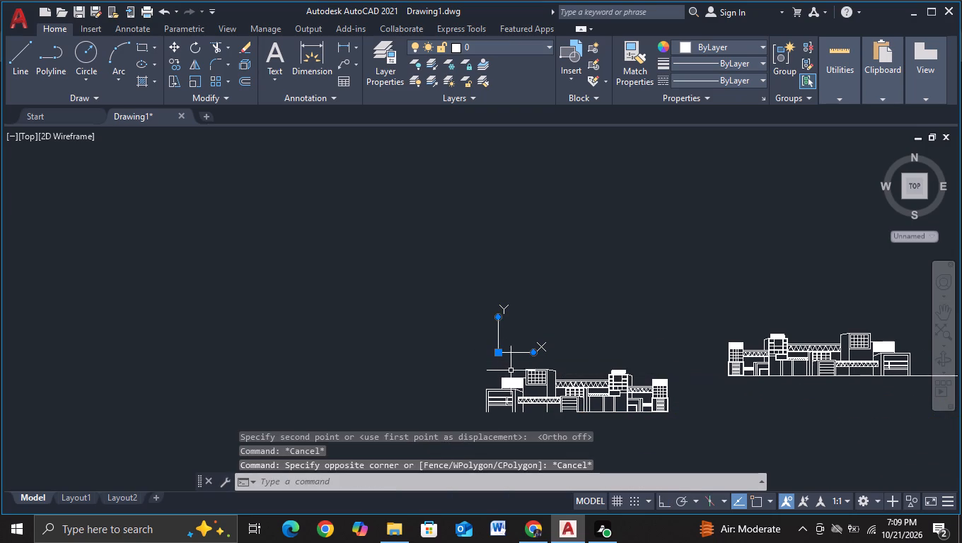
right_click(499, 357)
key(Escape)
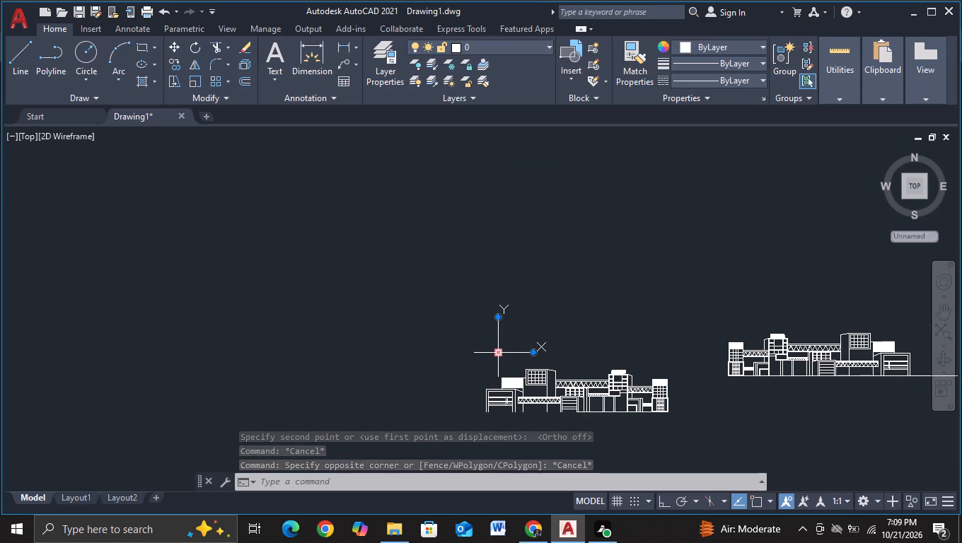
click(544, 380)
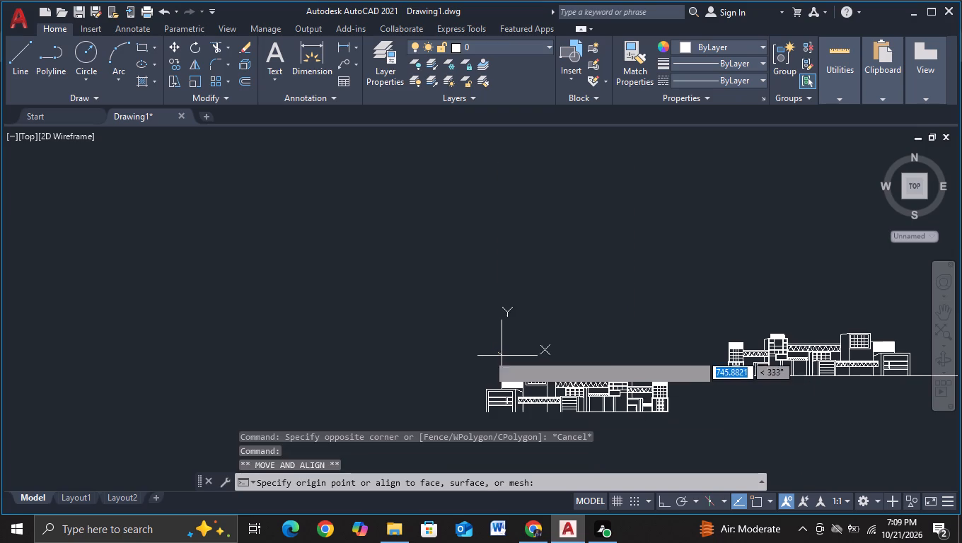
scroll(65, 279, down, 2)
middle_drag(69, 279, 961, 449)
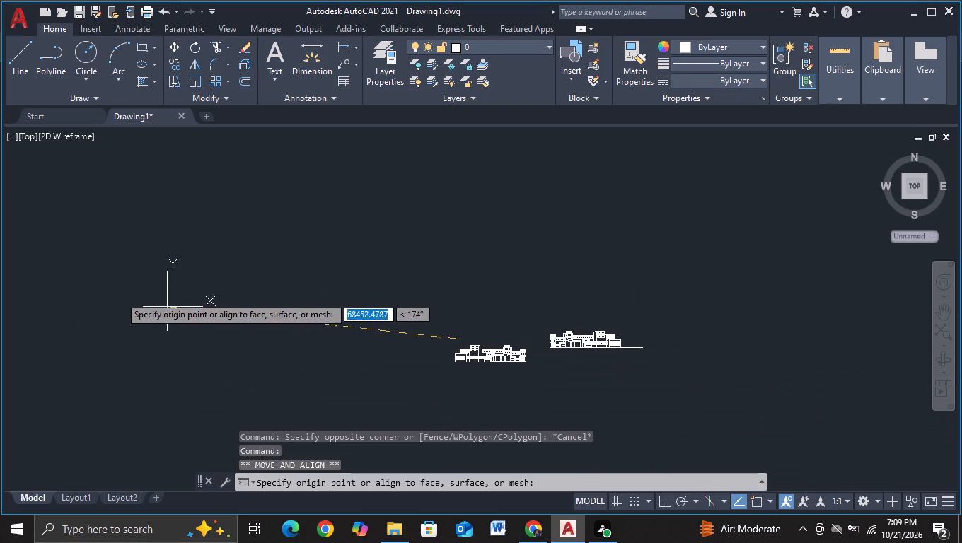
click(25, 195)
key(Escape)
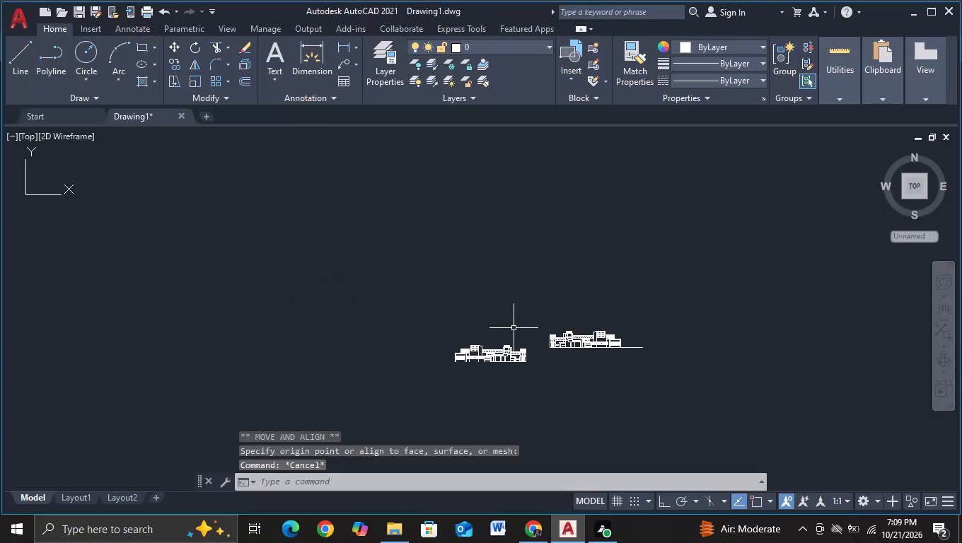
Move the mirrored elevation about 6258 units at 32° to sit level beside the original's left end, leaving a narrow gap between the end towers.
middle_drag(522, 332, 456, 305)
scroll(453, 303, up, 1)
middle_drag(447, 334, 455, 290)
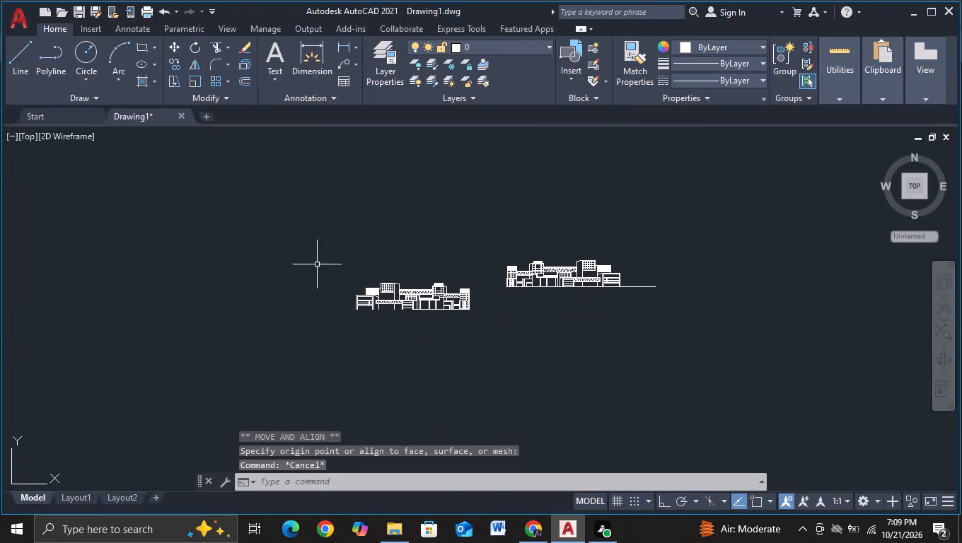
click(328, 259)
click(486, 333)
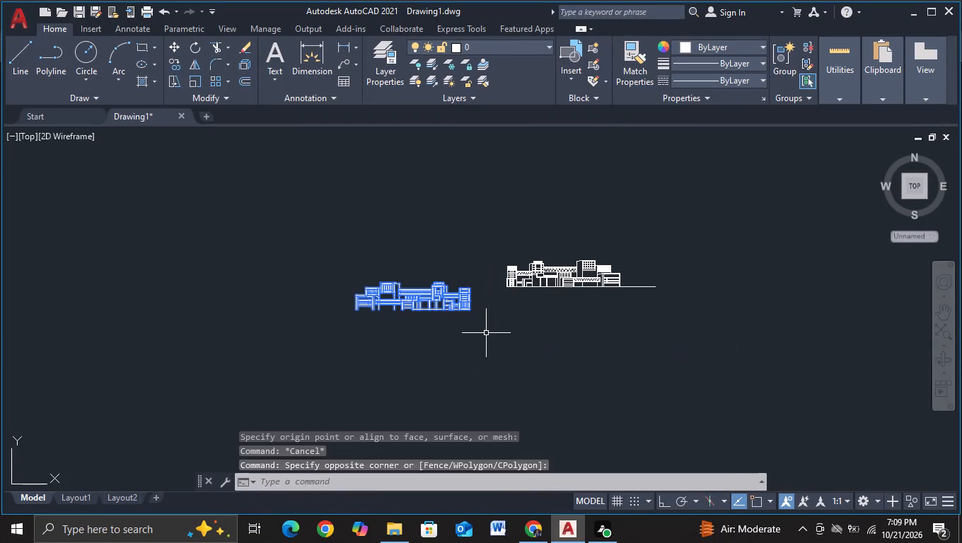
key(m)
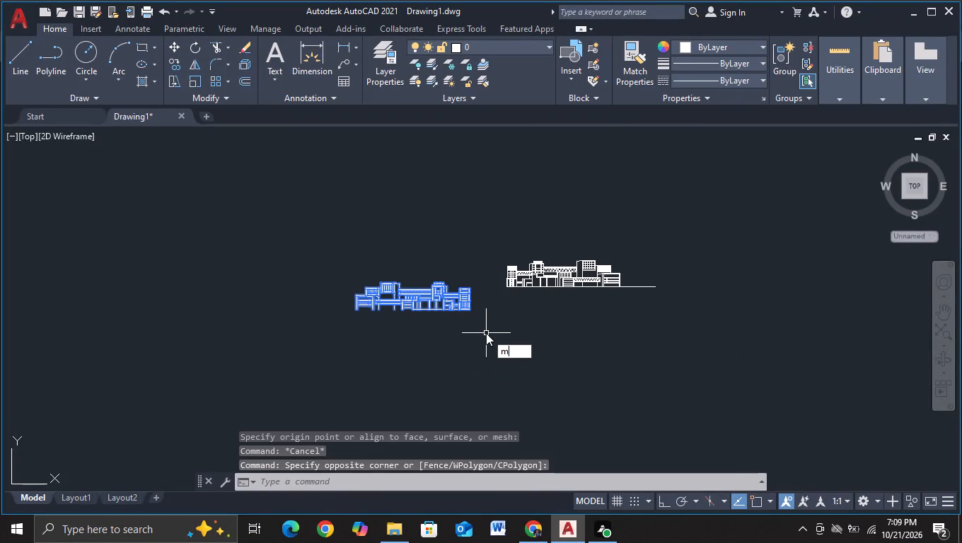
click(516, 368)
click(456, 322)
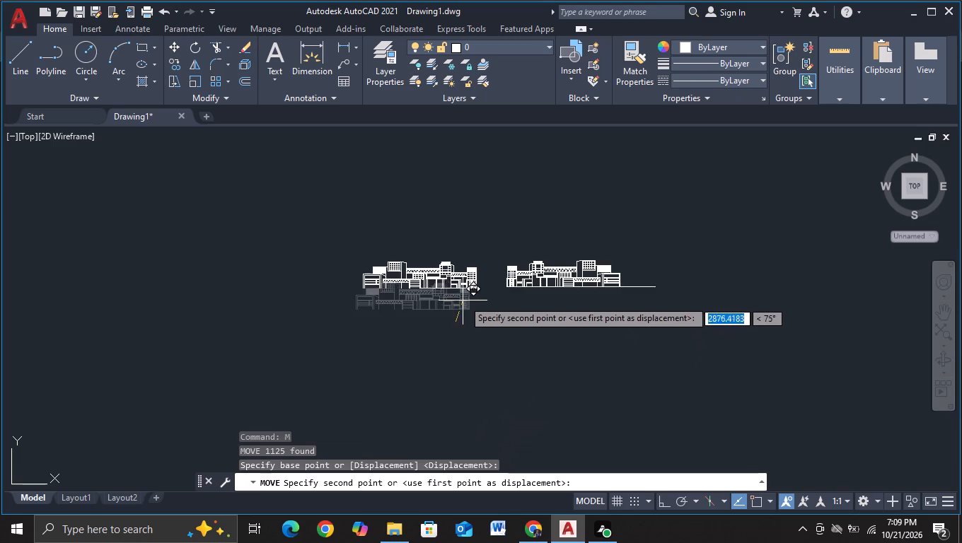
scroll(465, 298, up, 2)
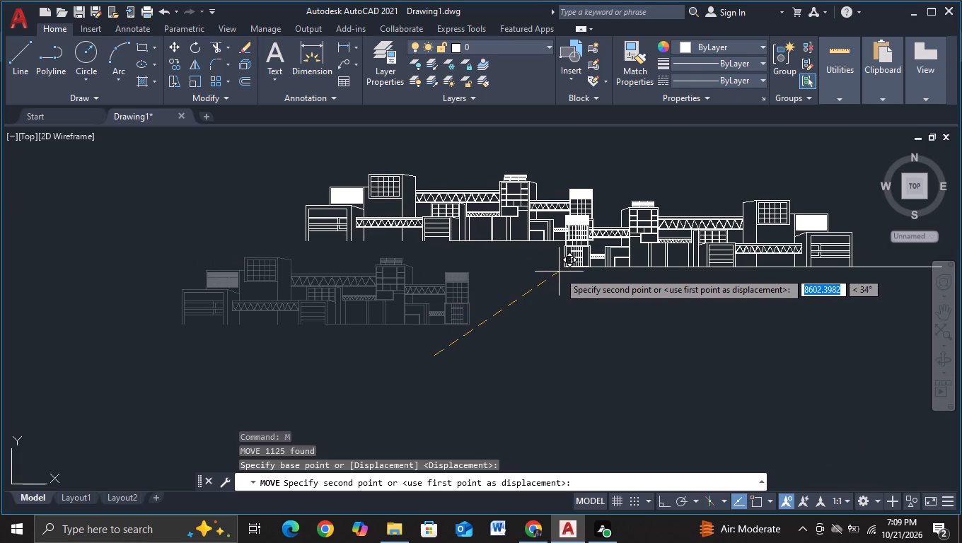
key(F3)
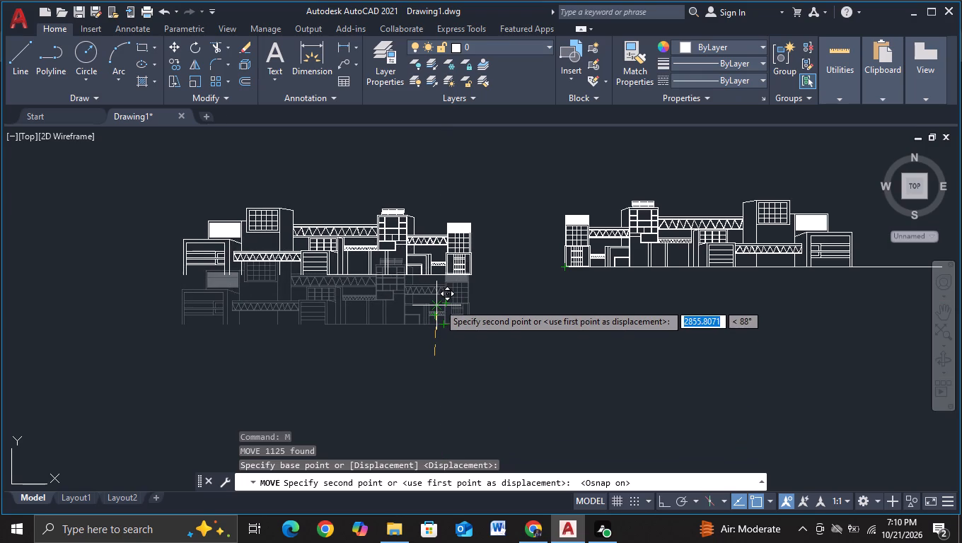
key(F3)
scroll(439, 303, up, 2)
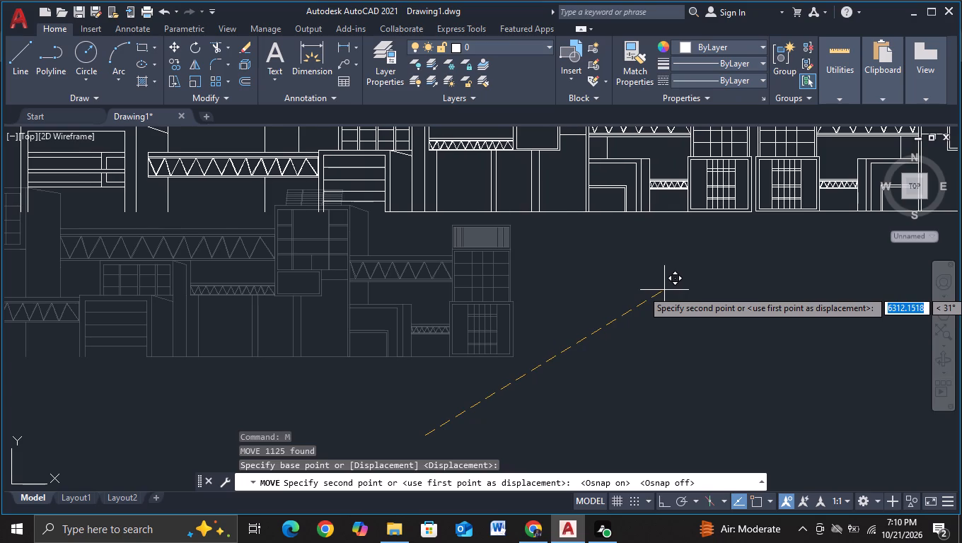
scroll(665, 290, up, 1)
middle_drag(665, 290, 599, 309)
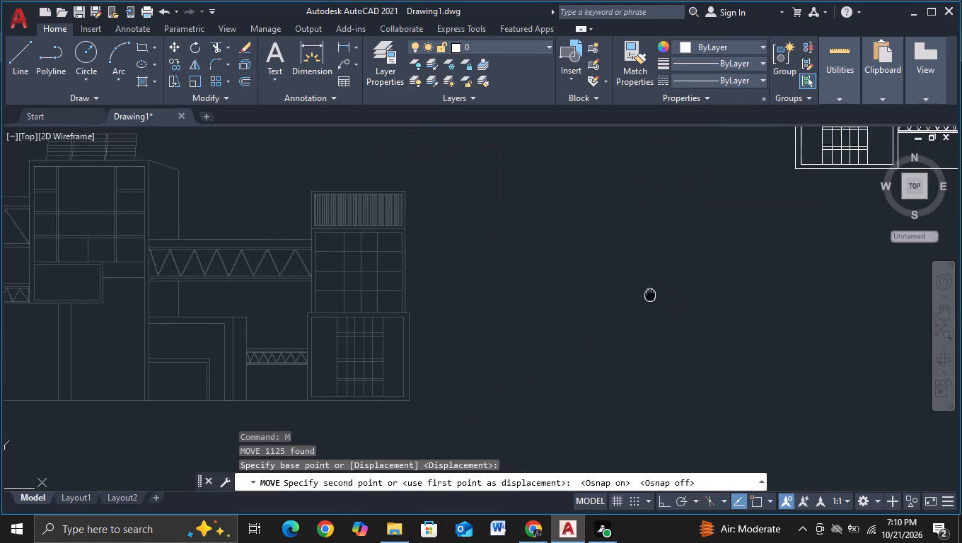
middle_drag(599, 309, 357, 331)
scroll(407, 287, up, 3)
middle_drag(385, 328, 388, 460)
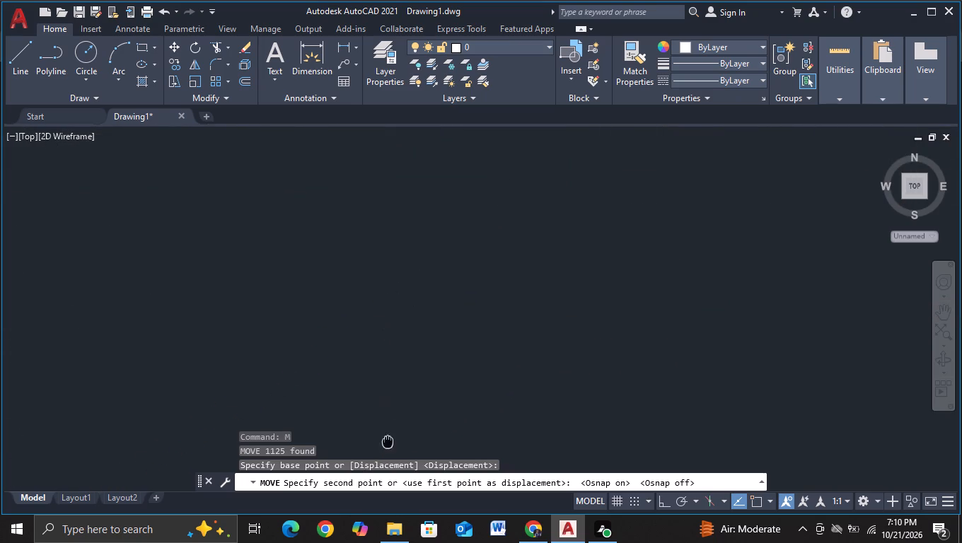
middle_drag(388, 460, 388, 473)
middle_drag(467, 314, 478, 466)
scroll(523, 366, down, 1)
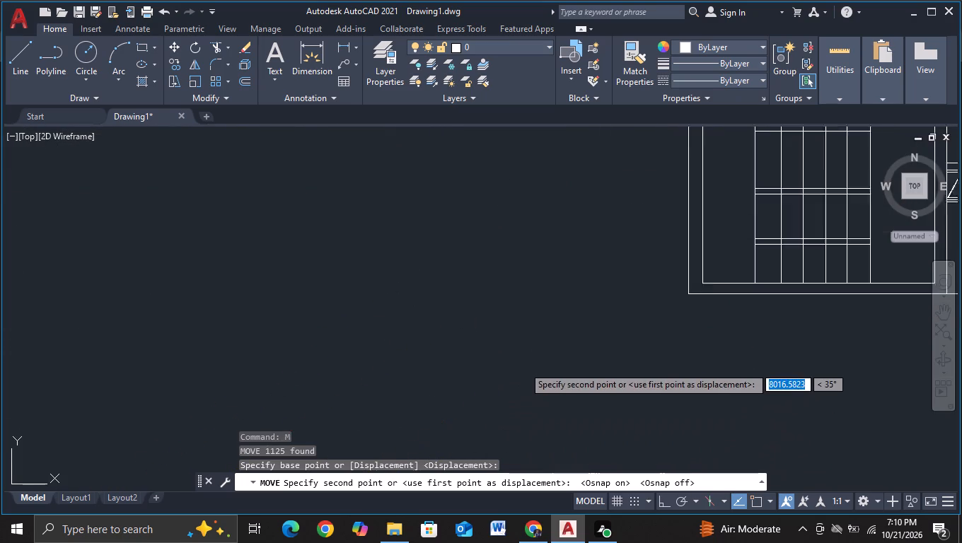
scroll(523, 366, down, 1)
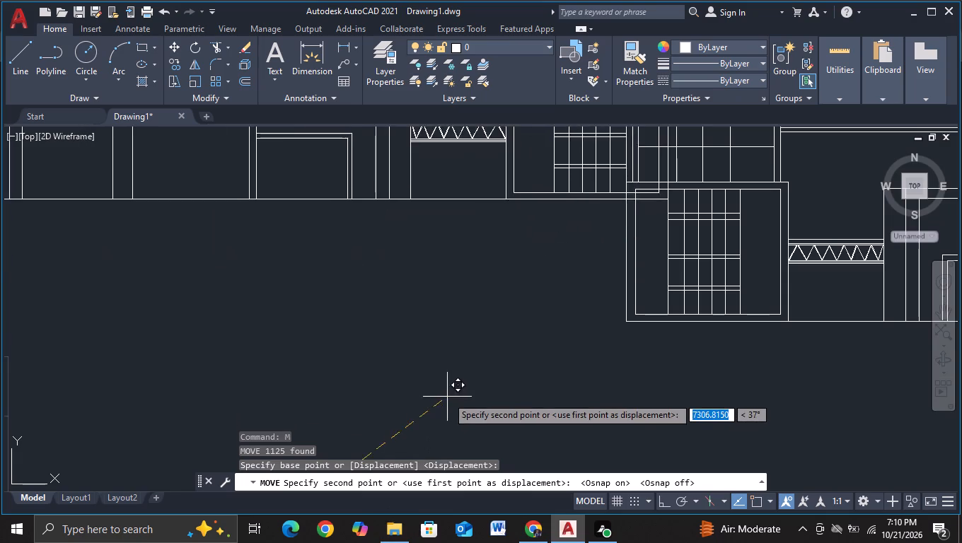
scroll(447, 397, down, 1)
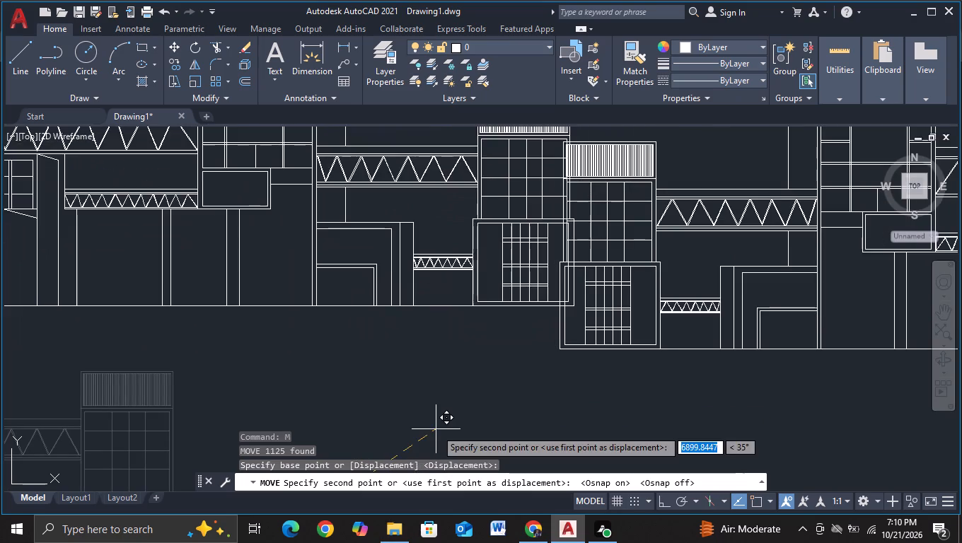
middle_drag(436, 429, 475, 287)
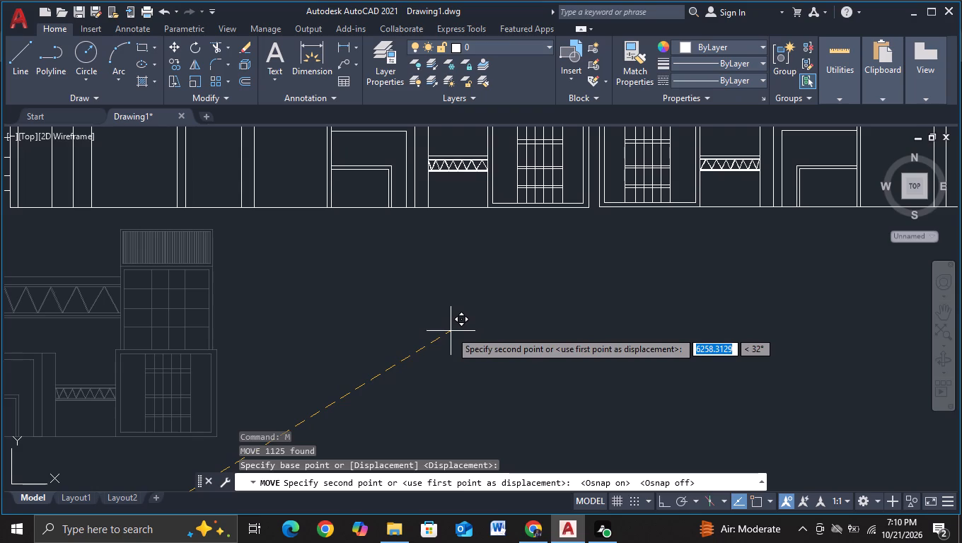
click(451, 331)
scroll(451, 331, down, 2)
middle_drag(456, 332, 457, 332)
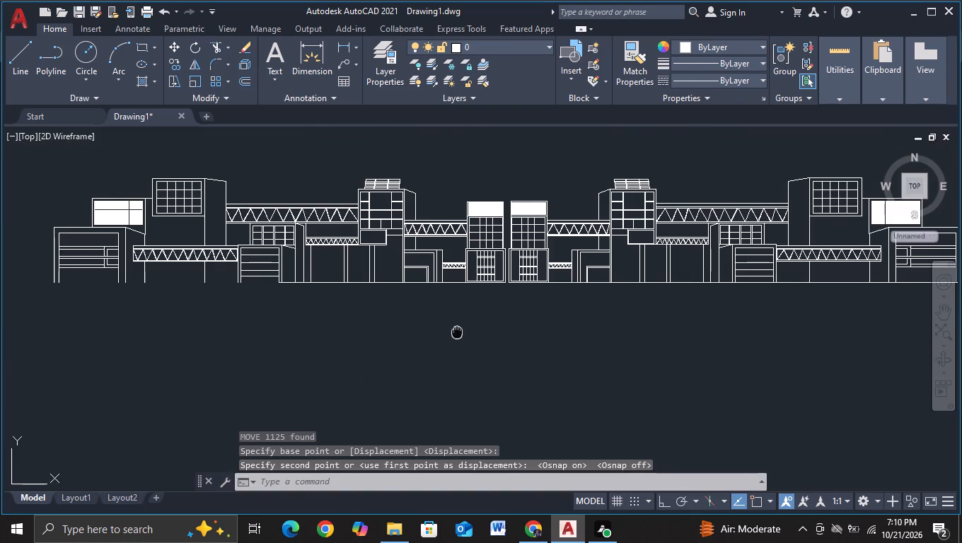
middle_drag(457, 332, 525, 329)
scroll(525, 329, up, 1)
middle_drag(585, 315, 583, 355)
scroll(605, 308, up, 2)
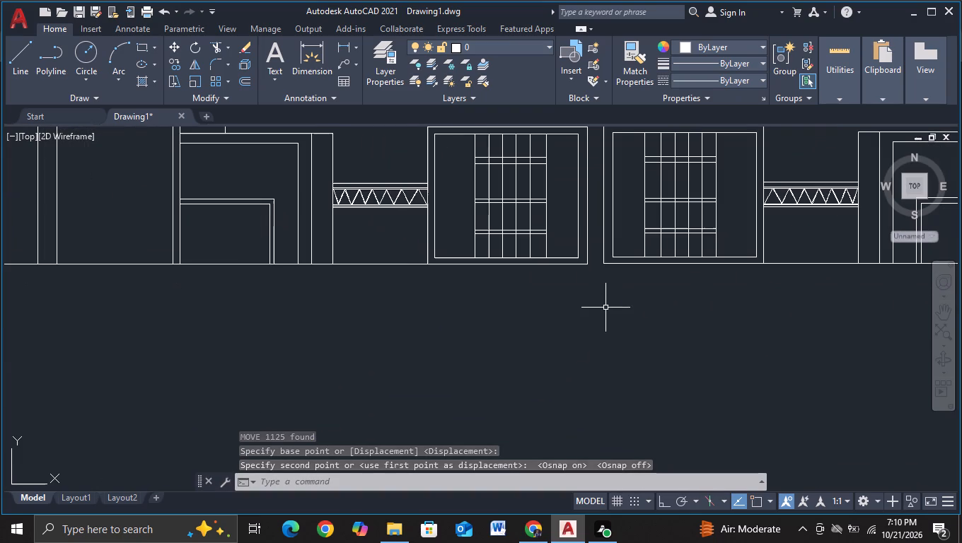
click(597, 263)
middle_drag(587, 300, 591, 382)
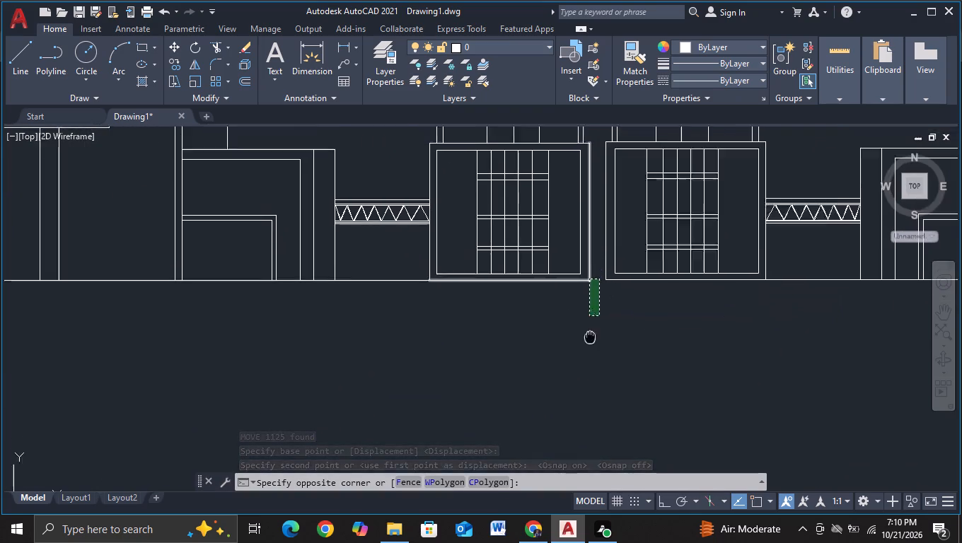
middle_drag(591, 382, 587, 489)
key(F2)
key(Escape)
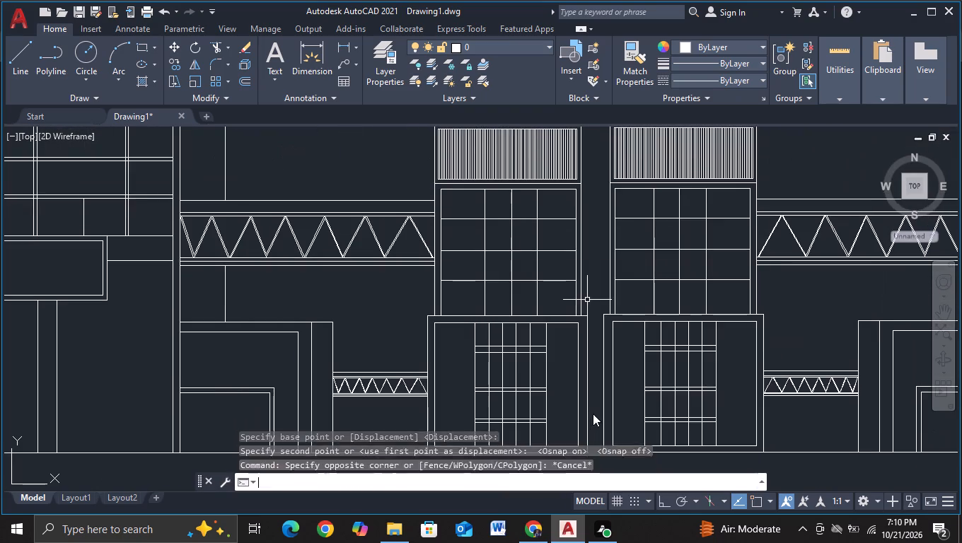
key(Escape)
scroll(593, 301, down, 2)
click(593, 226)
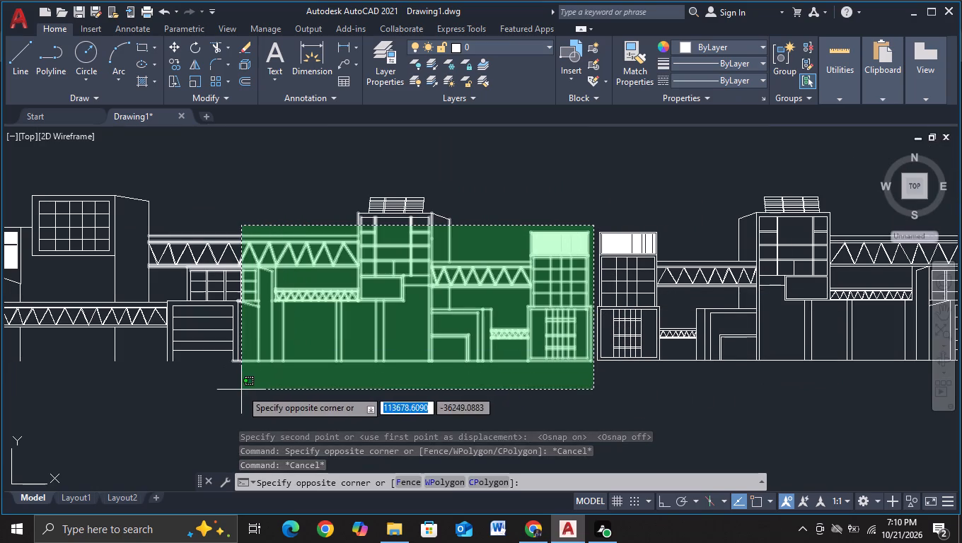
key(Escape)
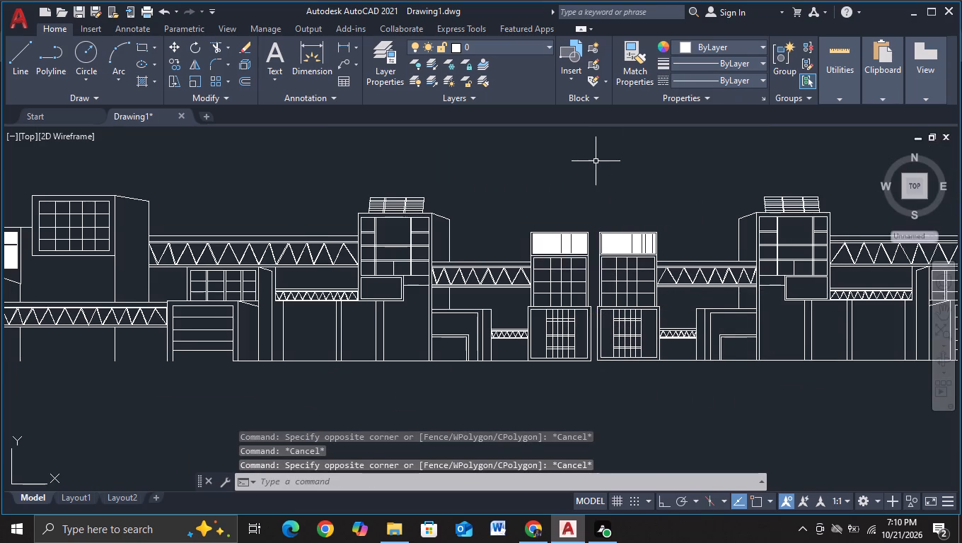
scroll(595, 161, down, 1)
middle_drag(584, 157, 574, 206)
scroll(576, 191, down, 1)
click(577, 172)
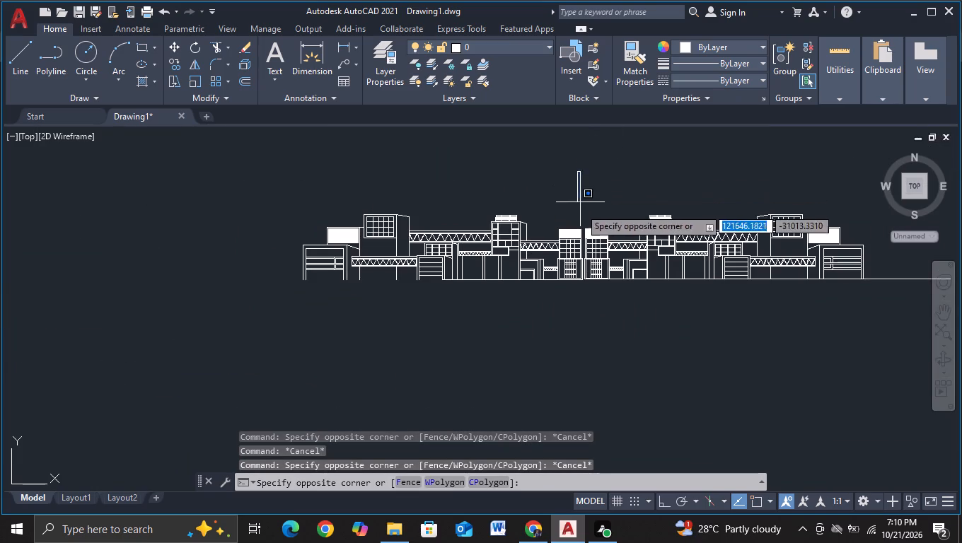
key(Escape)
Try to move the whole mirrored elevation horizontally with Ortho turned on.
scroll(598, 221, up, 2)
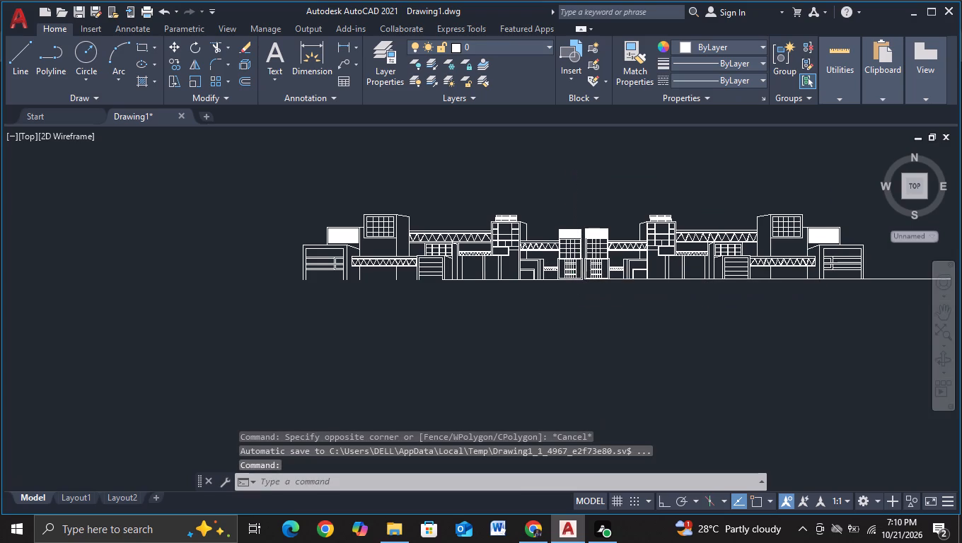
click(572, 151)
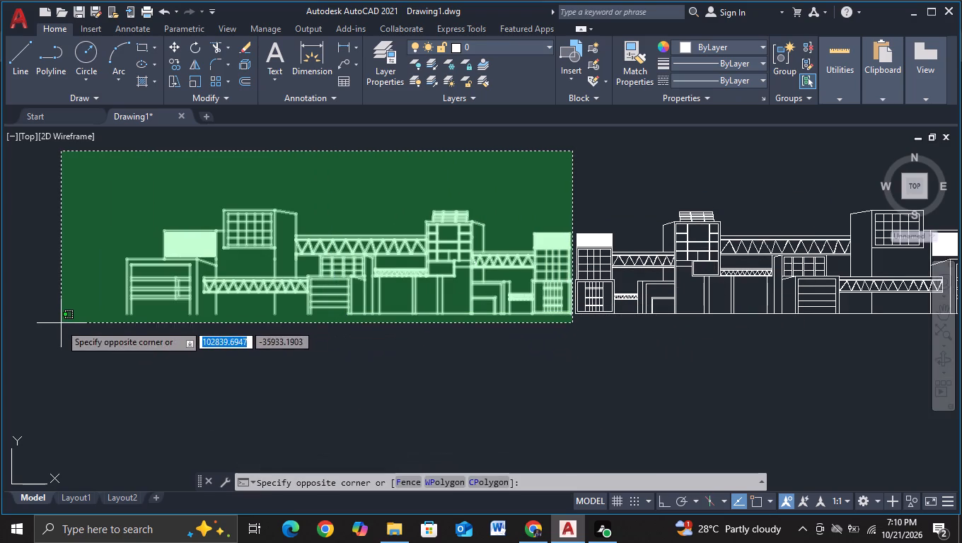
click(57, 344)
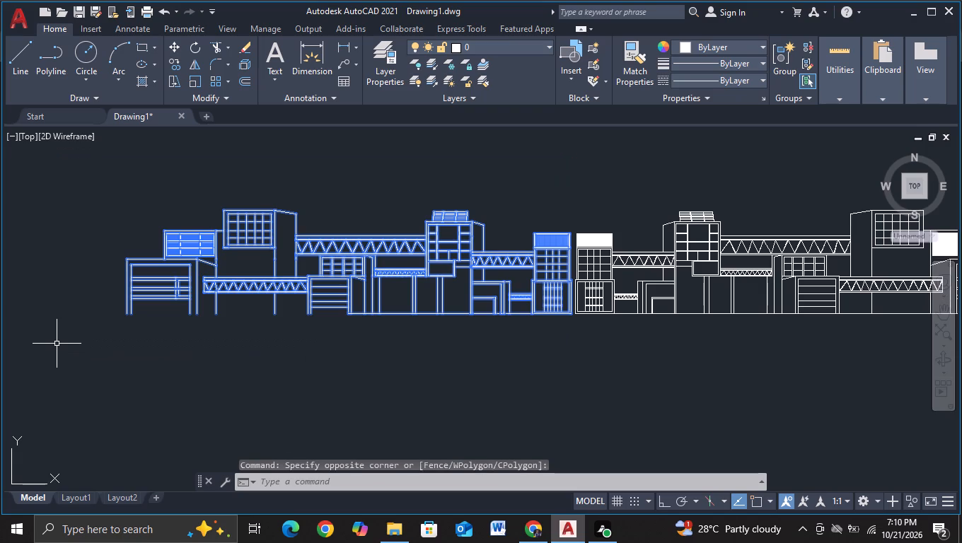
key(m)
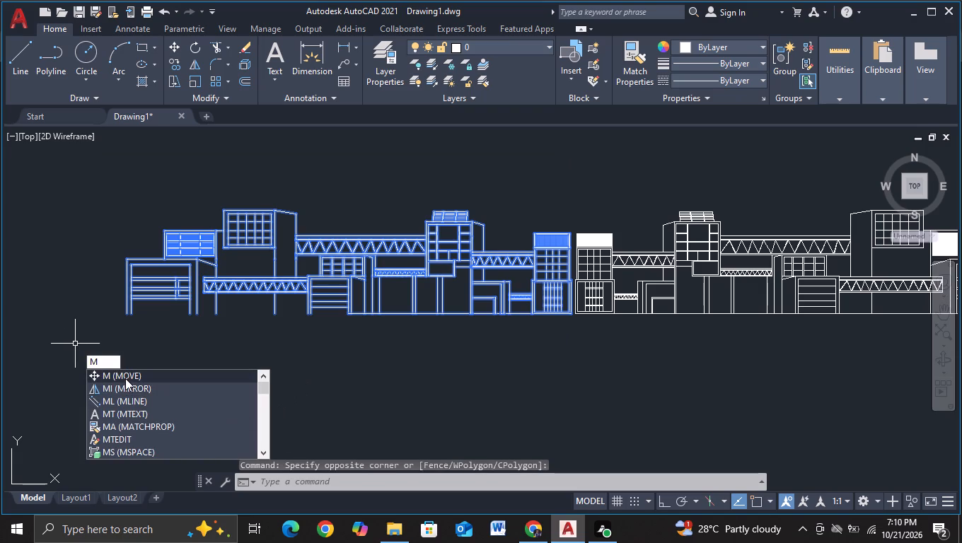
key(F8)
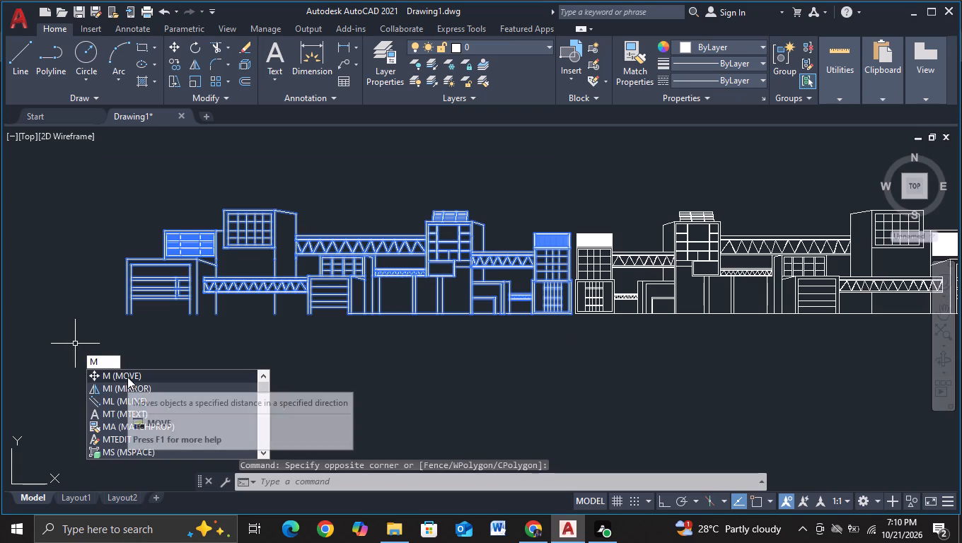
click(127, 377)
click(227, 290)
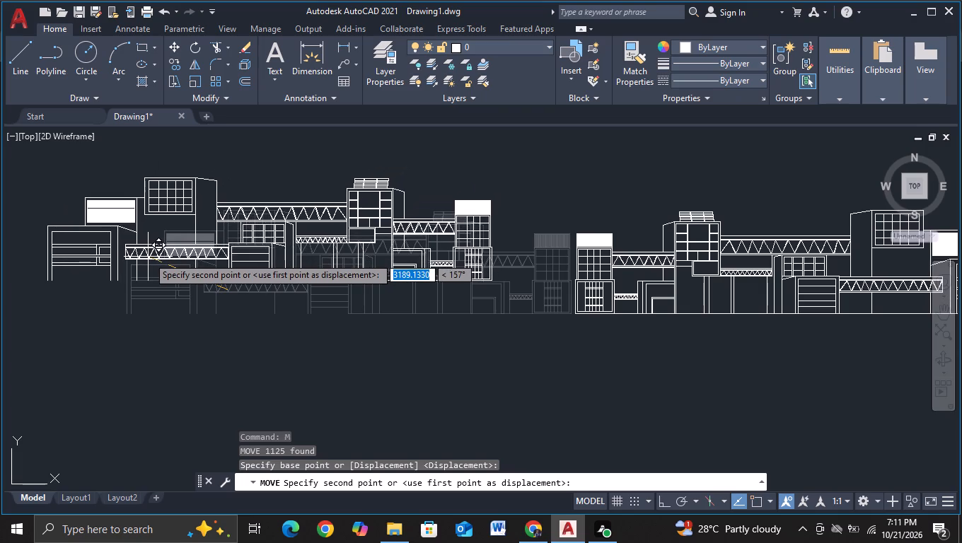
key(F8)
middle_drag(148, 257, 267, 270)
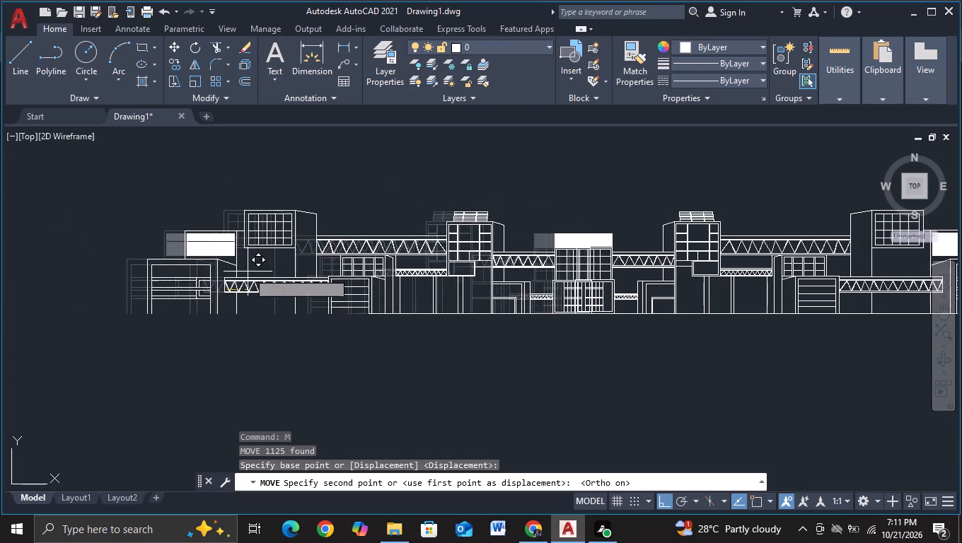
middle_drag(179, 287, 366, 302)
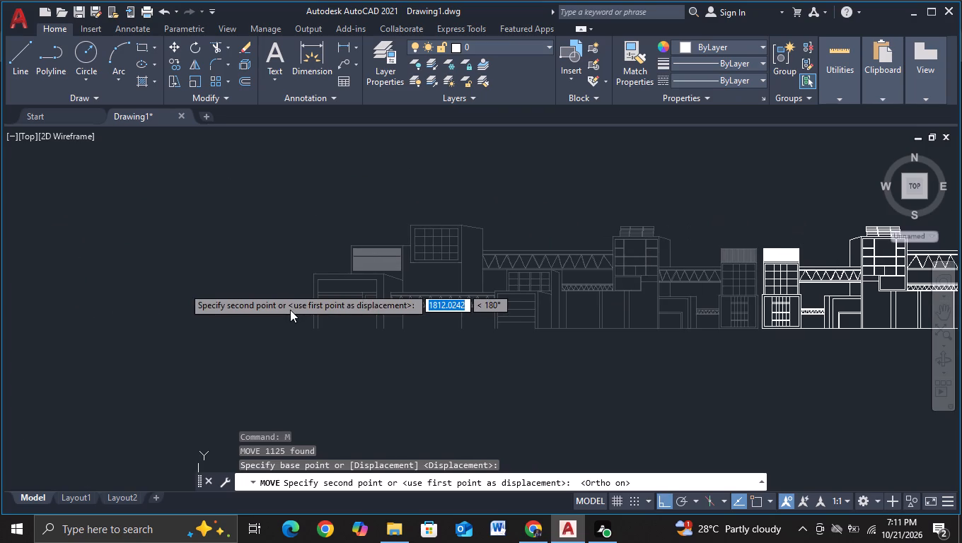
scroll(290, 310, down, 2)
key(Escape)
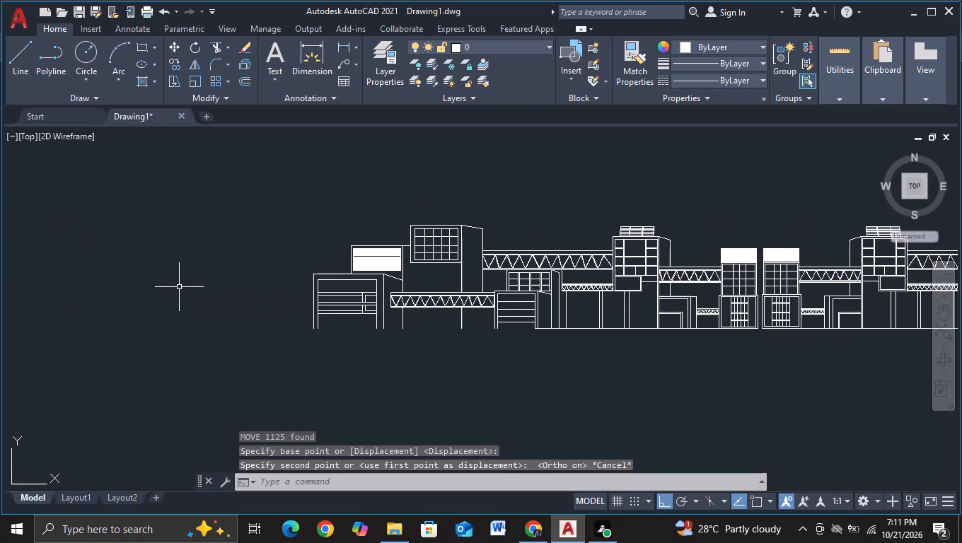
Move the whole mirrored elevation, including its end tower's edges and roof slats, horizontally about 3430 units away from the original with Ortho on.
scroll(664, 239, up, 2)
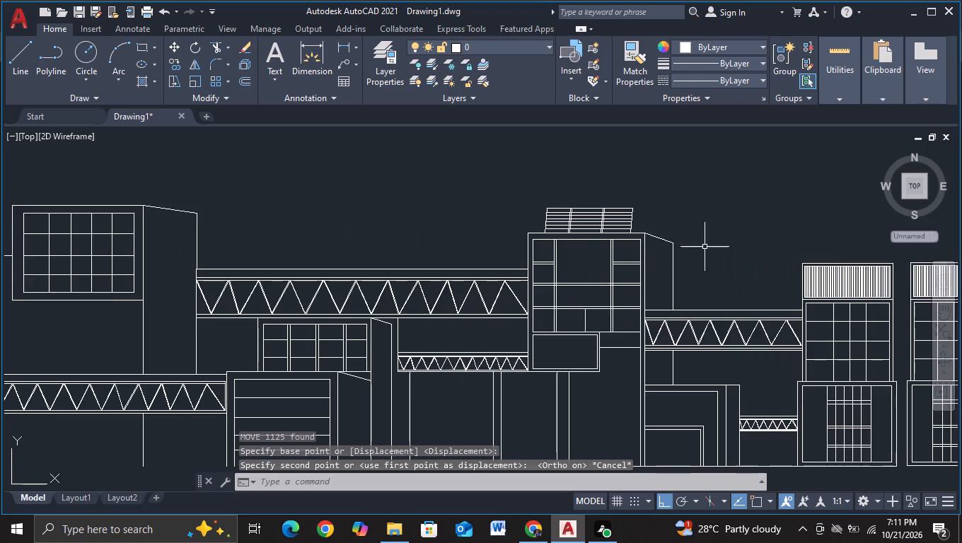
middle_drag(705, 247, 310, 184)
scroll(494, 171, down, 2)
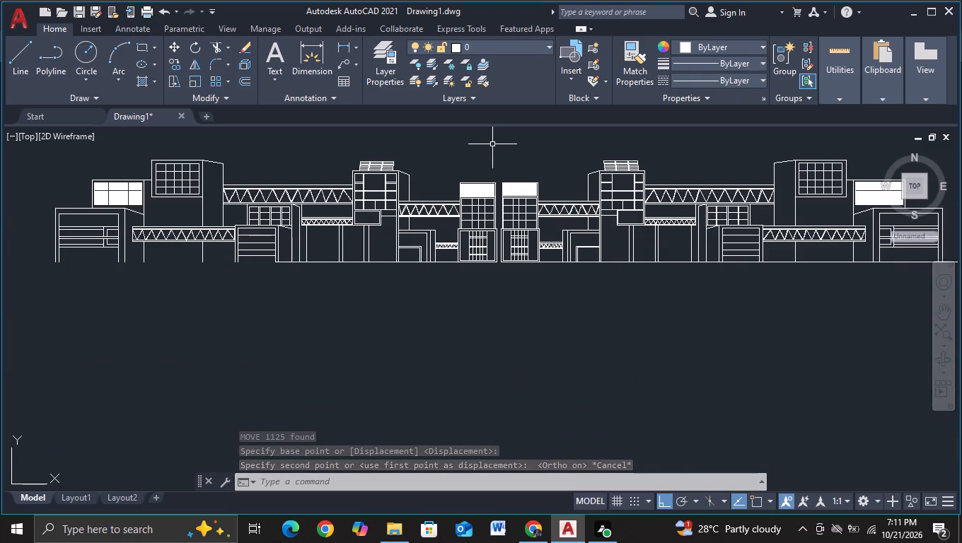
click(492, 143)
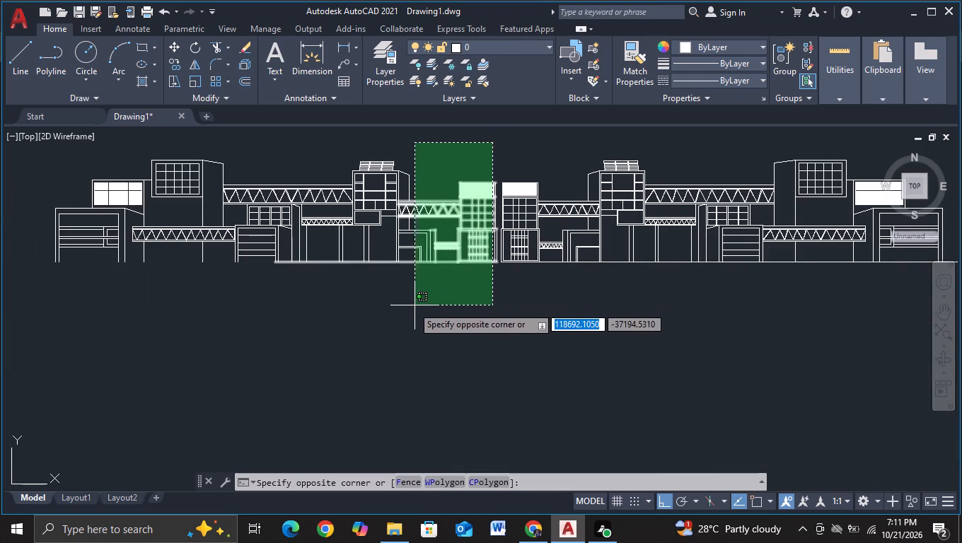
click(47, 305)
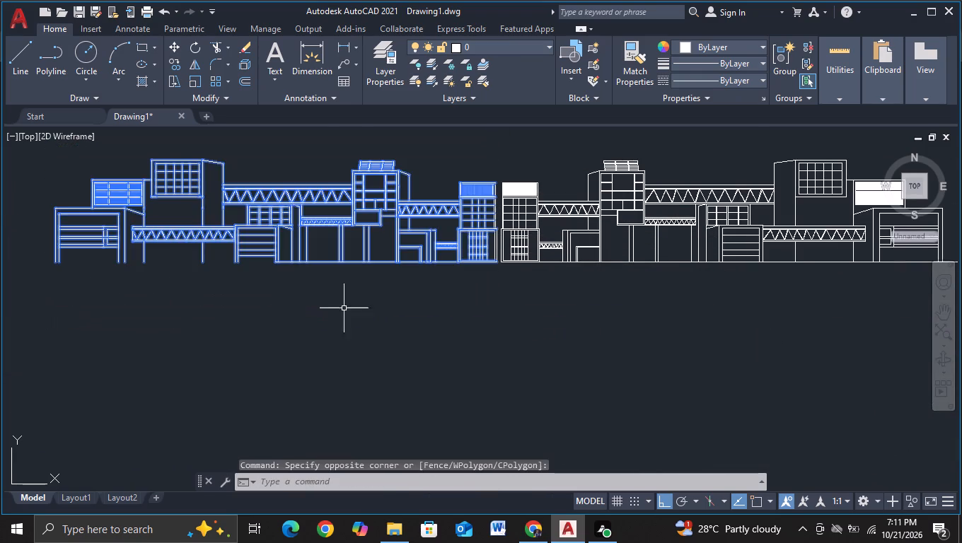
scroll(424, 281, up, 1)
scroll(514, 285, up, 1)
middle_drag(514, 285, 226, 364)
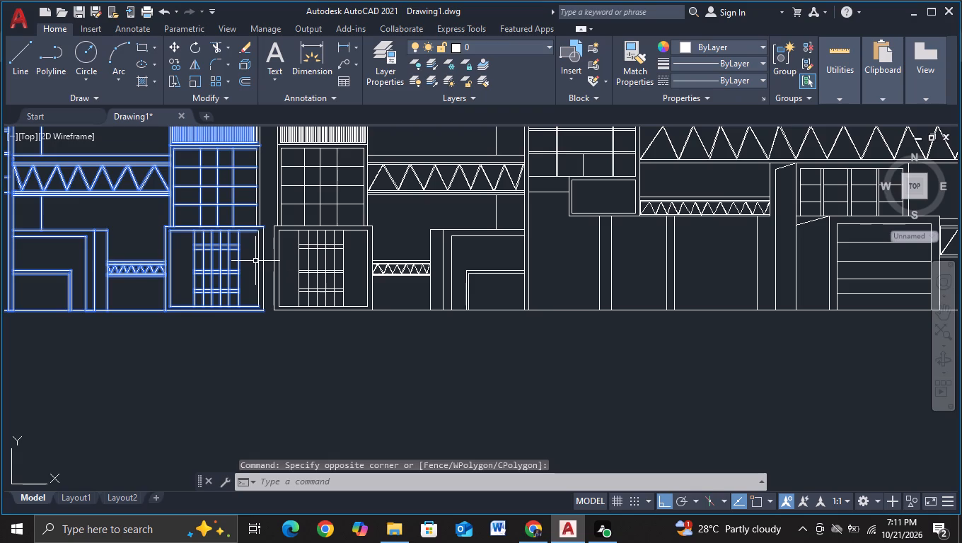
click(257, 257)
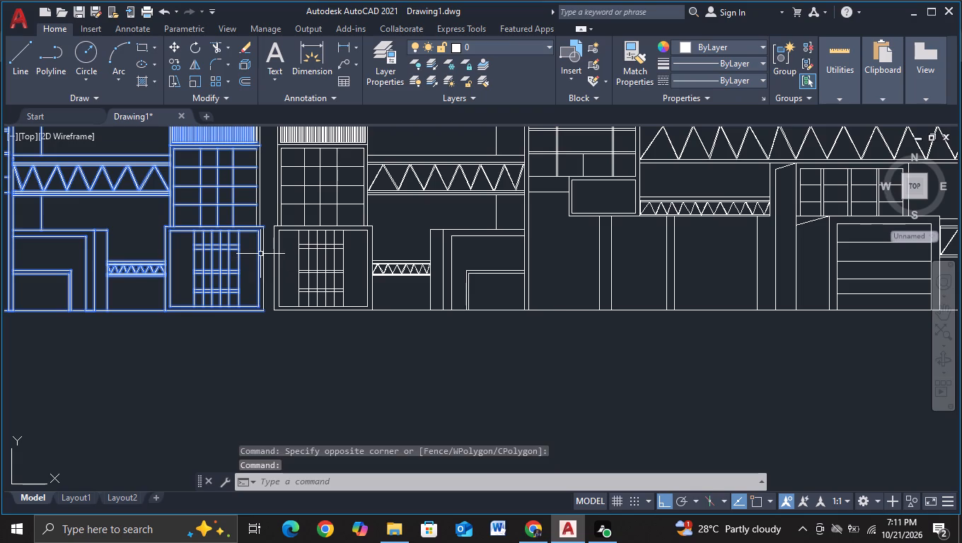
click(262, 250)
click(255, 202)
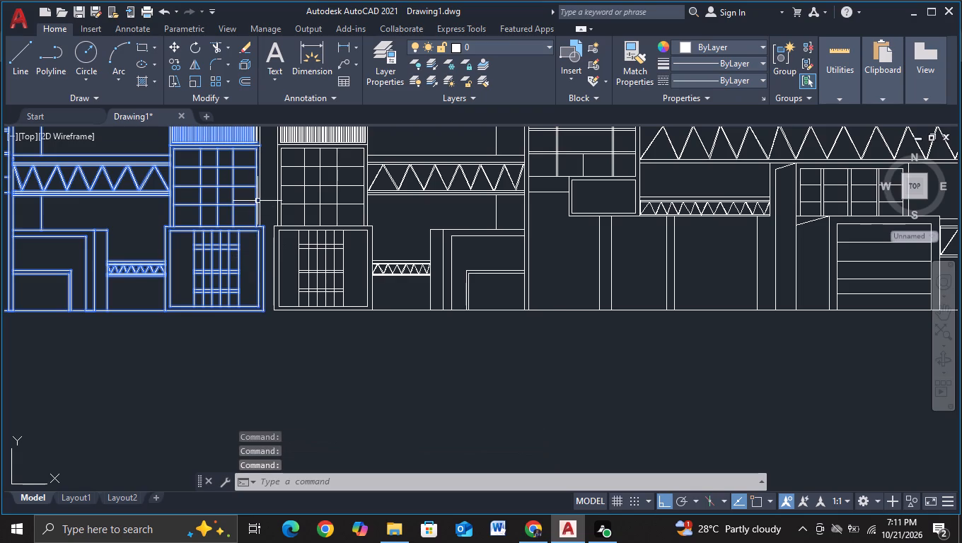
click(259, 199)
scroll(253, 224, down, 2)
middle_drag(239, 279, 362, 284)
scroll(365, 118, up, 4)
scroll(375, 187, up, 3)
middle_drag(400, 261, 386, 215)
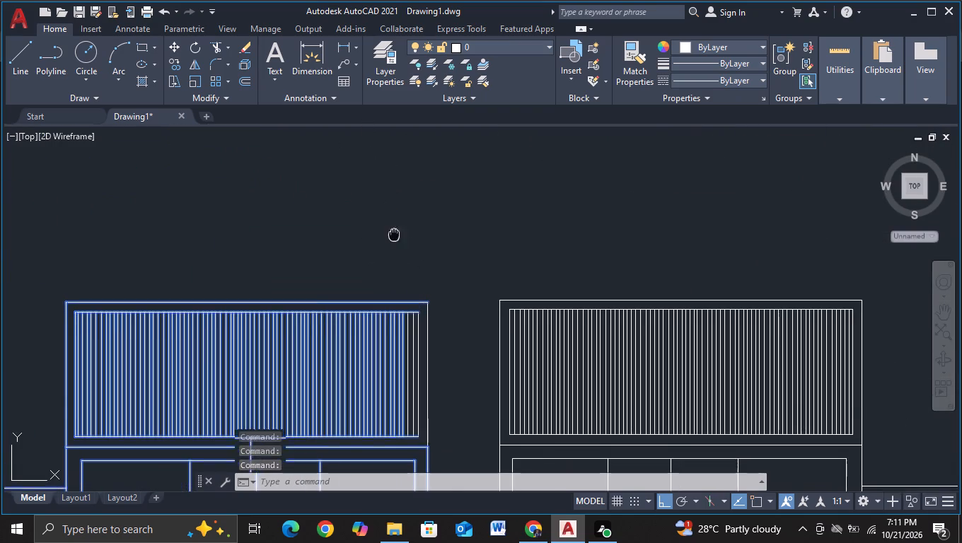
middle_drag(386, 215, 376, 180)
drag(411, 259, 345, 285)
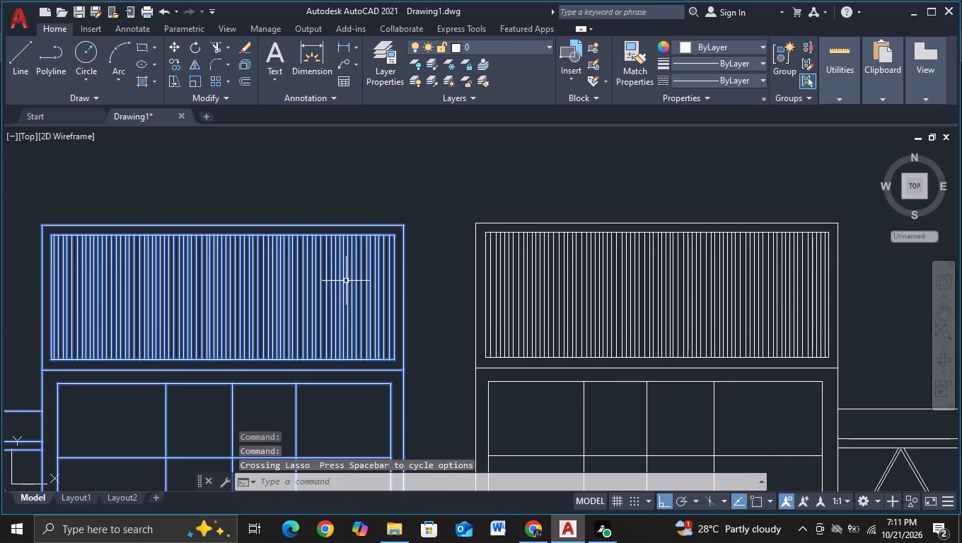
scroll(348, 281, down, 3)
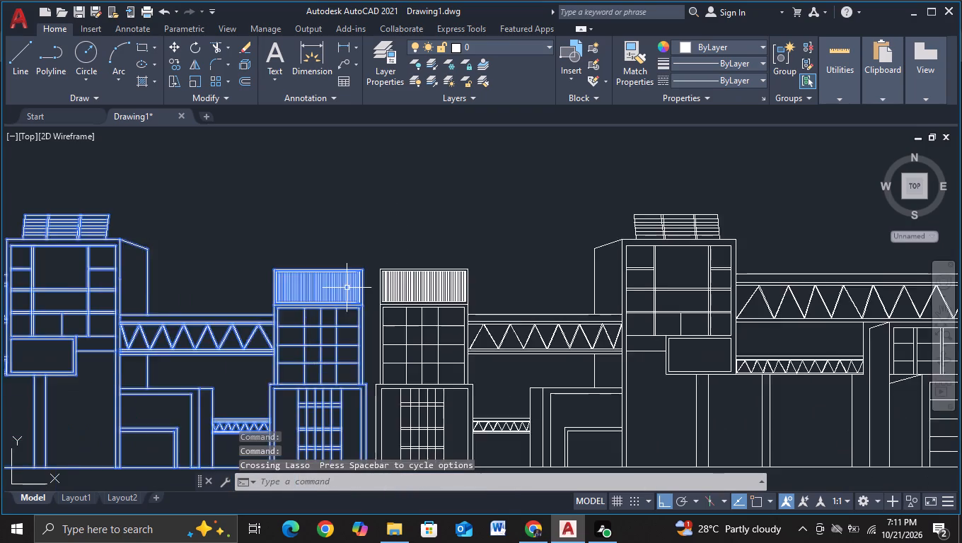
scroll(347, 288, down, 3)
middle_drag(306, 448, 496, 398)
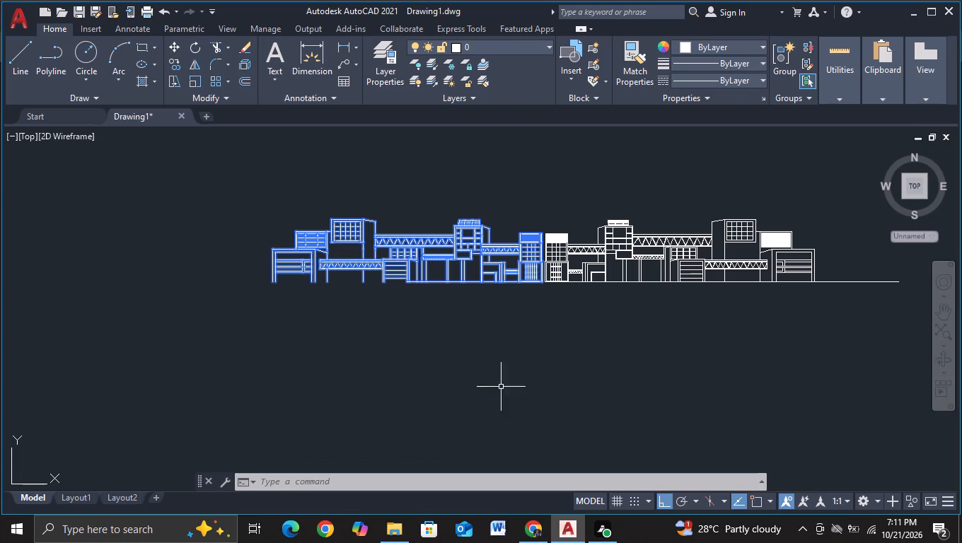
scroll(532, 299, up, 2)
middle_drag(512, 309, 509, 371)
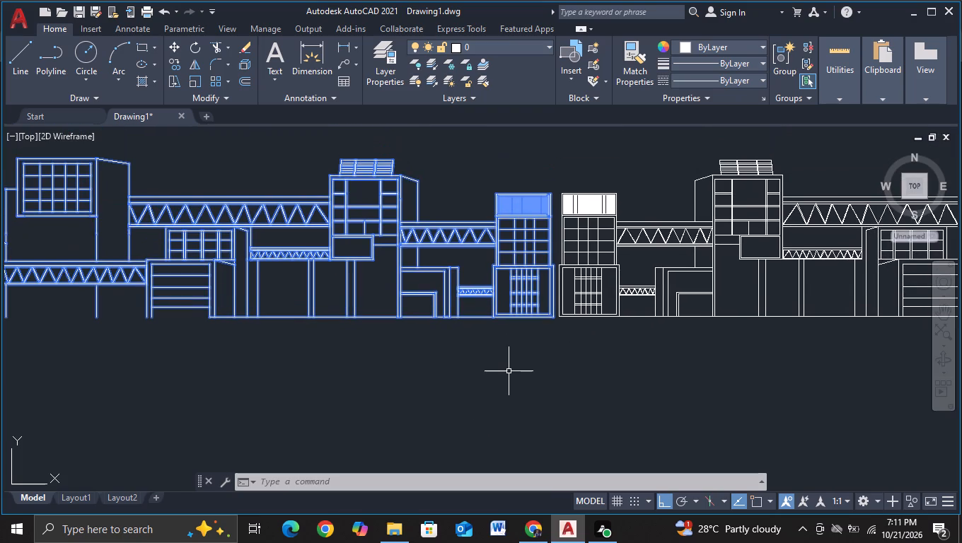
key(m)
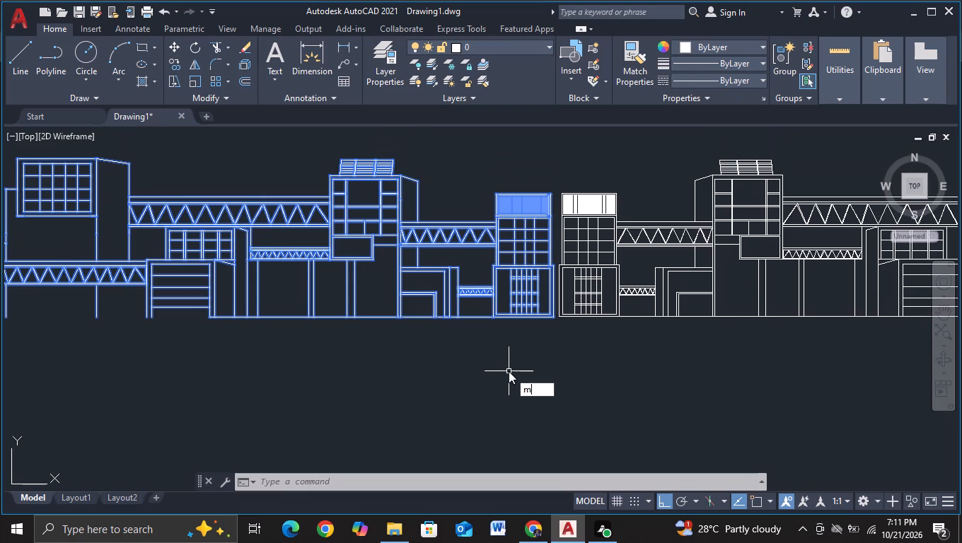
click(601, 404)
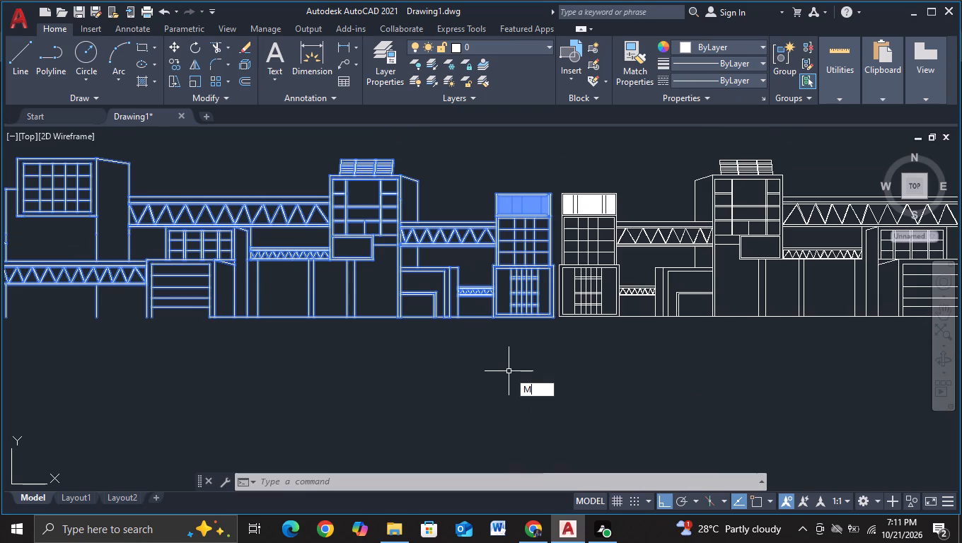
click(445, 276)
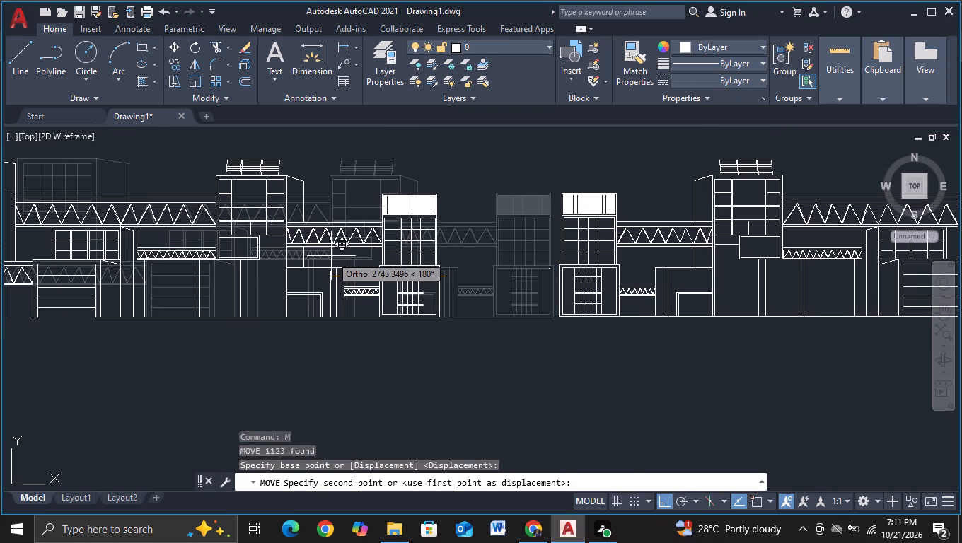
middle_drag(325, 260, 640, 305)
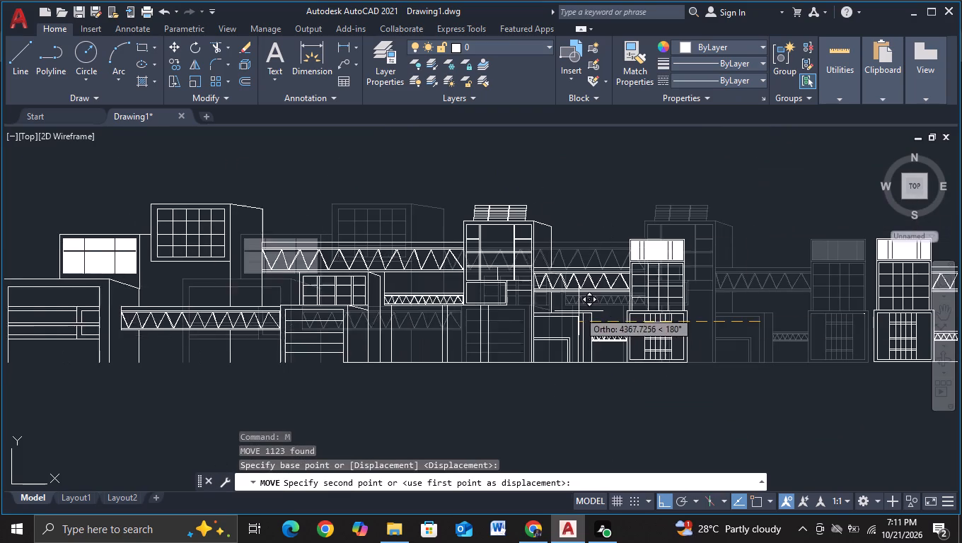
click(618, 315)
key(Escape)
Turn on object snap for drawing the ground line.
click(13, 83)
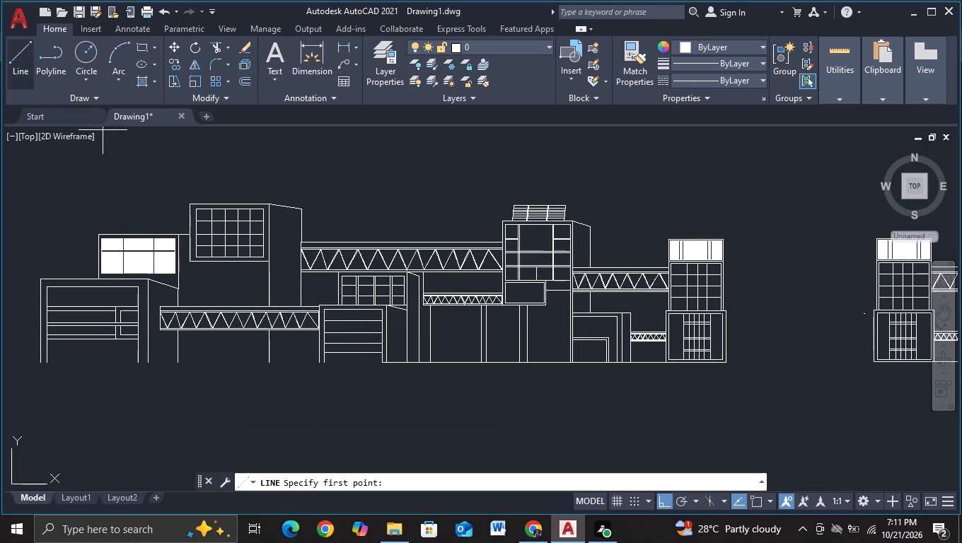
key(F3)
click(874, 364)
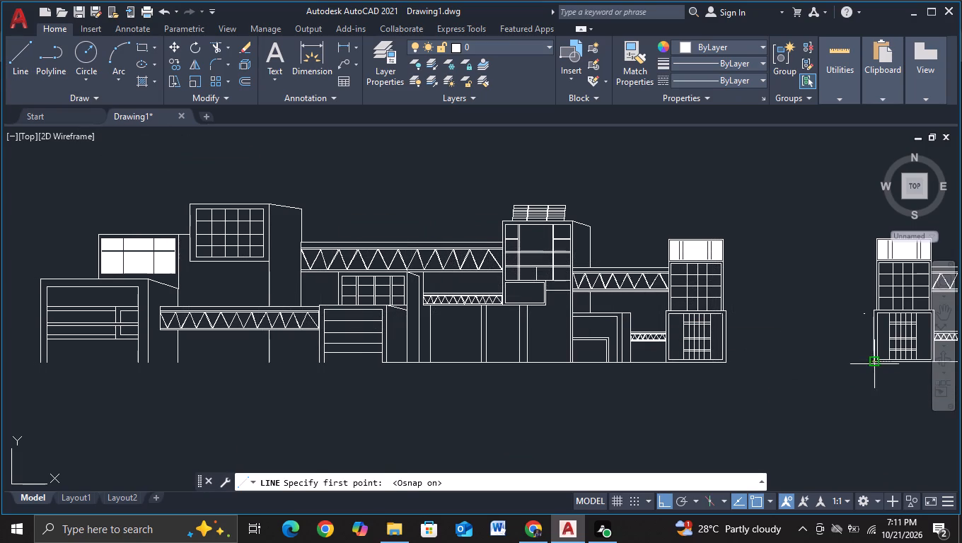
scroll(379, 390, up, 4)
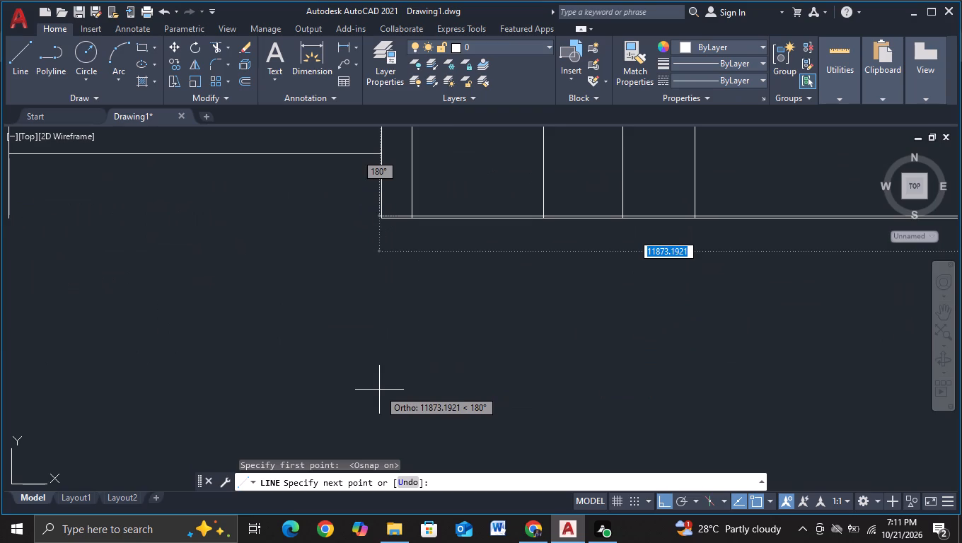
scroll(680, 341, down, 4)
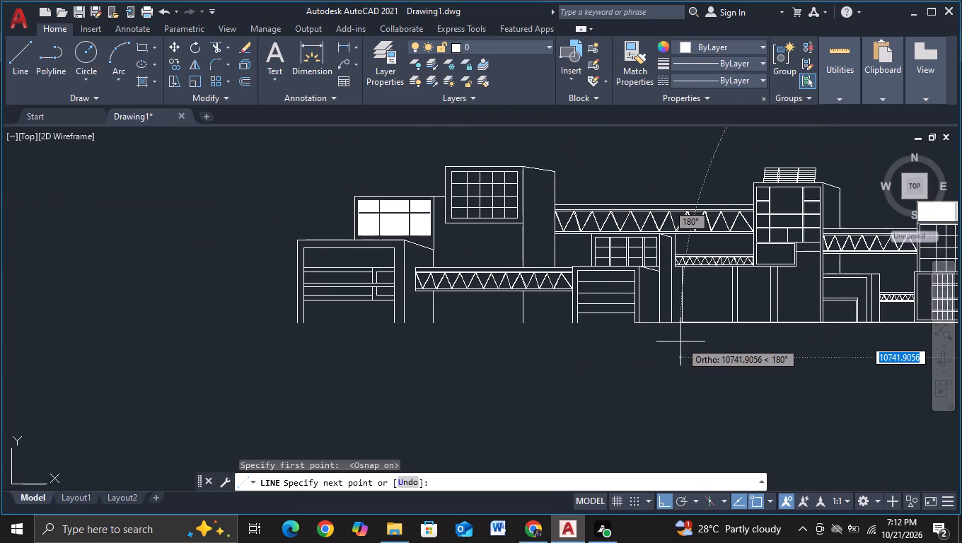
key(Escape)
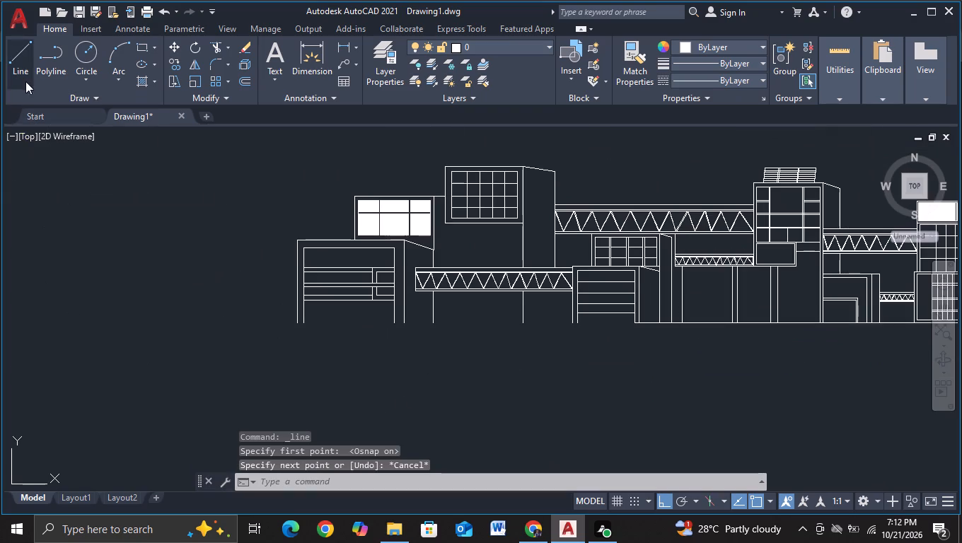
Draw a horizontal ground line about 20,200 units long from the mirrored elevation's outer base corner across the gap to the original's end tower.
click(25, 80)
click(299, 325)
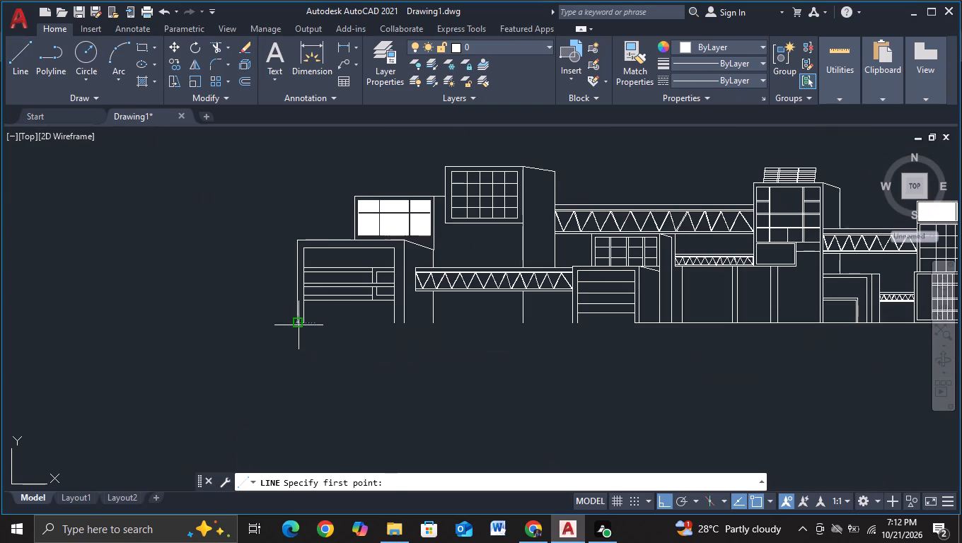
middle_drag(664, 348, 0, 390)
scroll(212, 379, up, 3)
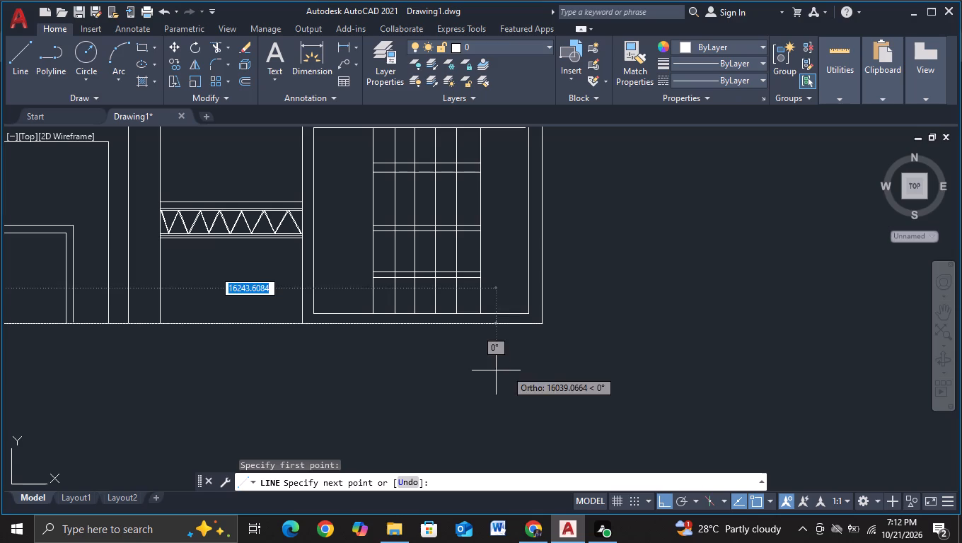
middle_drag(690, 369, 116, 424)
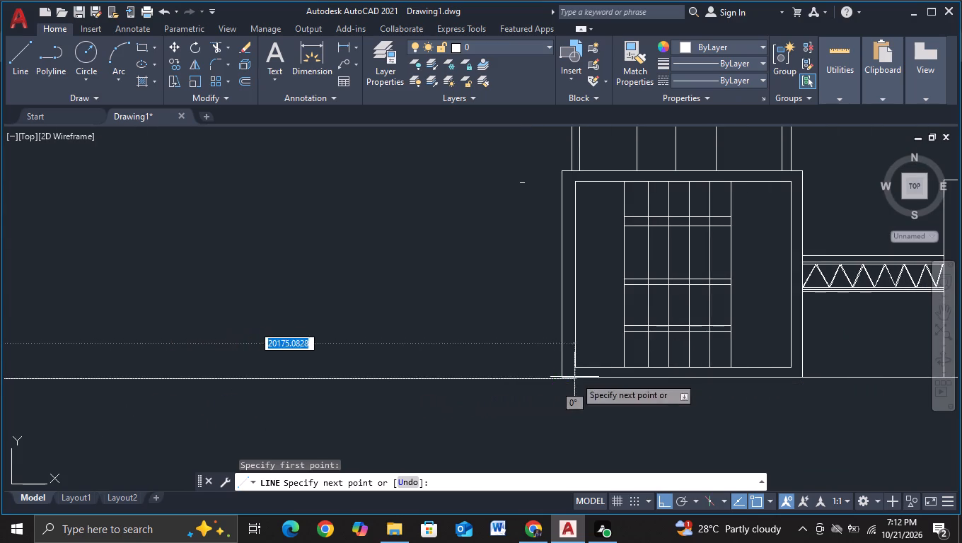
scroll(519, 379, up, 2)
click(668, 393)
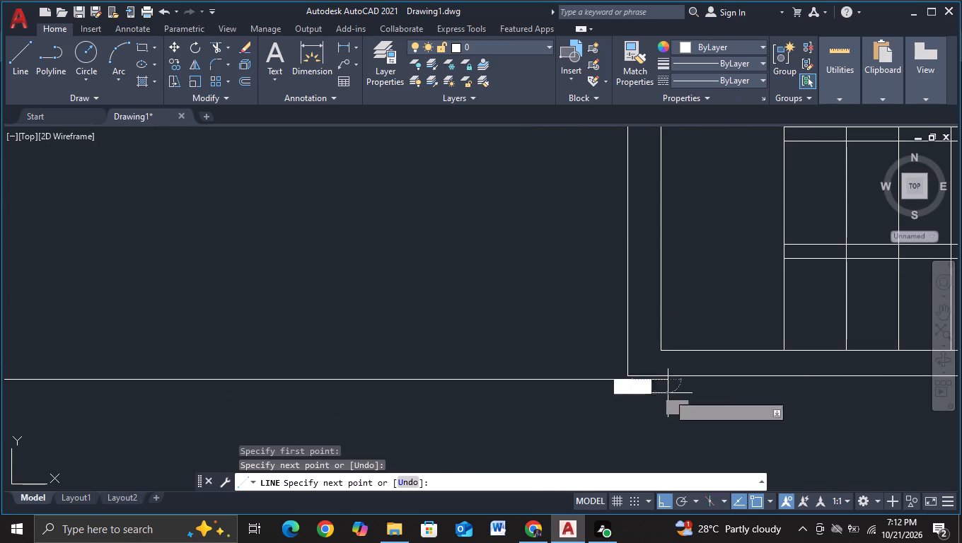
key(Escape)
Copy the mirrored elevation's inner end tower straight down about 7,500 units into the empty area below the ground line.
scroll(668, 393, down, 2)
scroll(456, 446, down, 2)
middle_drag(461, 433, 548, 343)
scroll(554, 341, down, 1)
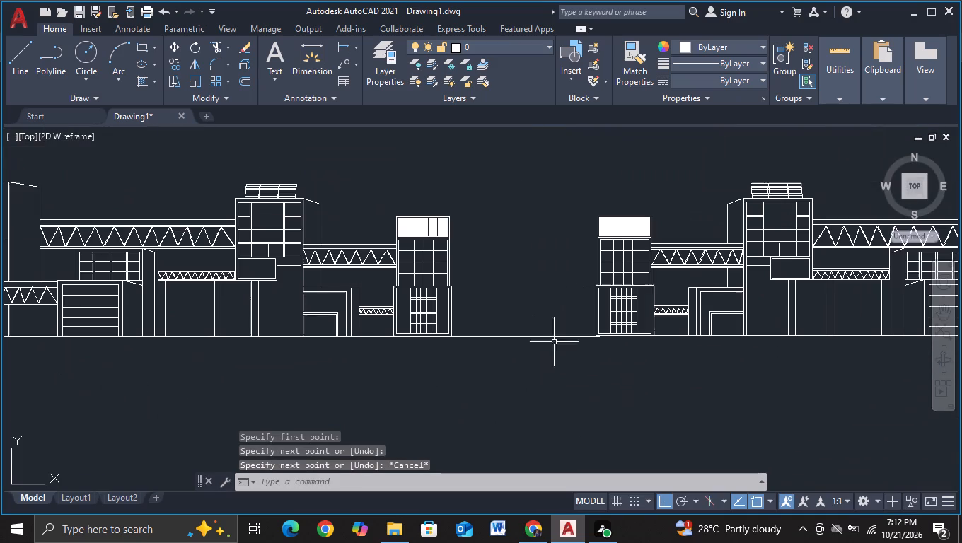
scroll(570, 370, down, 2)
middle_drag(569, 373, 569, 334)
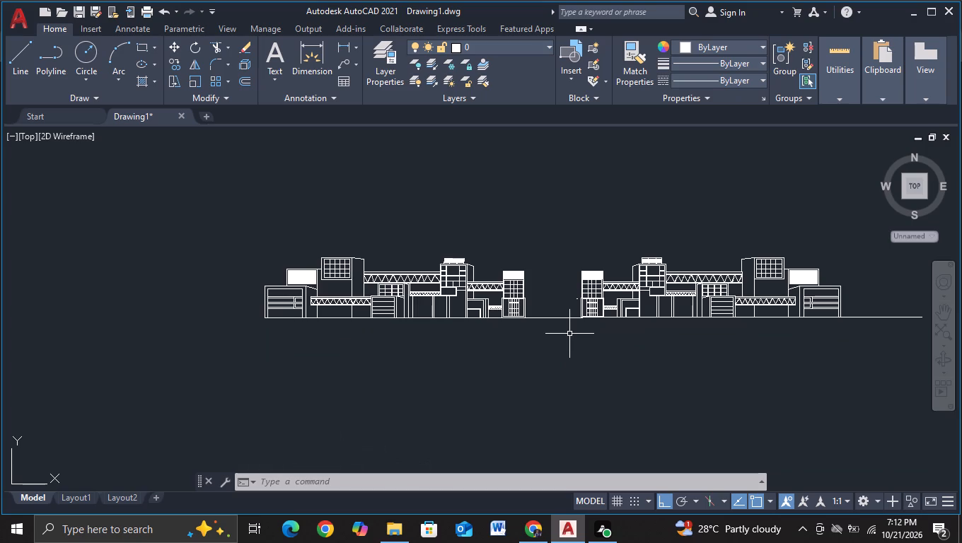
scroll(560, 347, up, 1)
middle_drag(518, 370, 534, 423)
scroll(513, 419, up, 2)
middle_drag(498, 420, 517, 501)
middle_drag(494, 407, 491, 424)
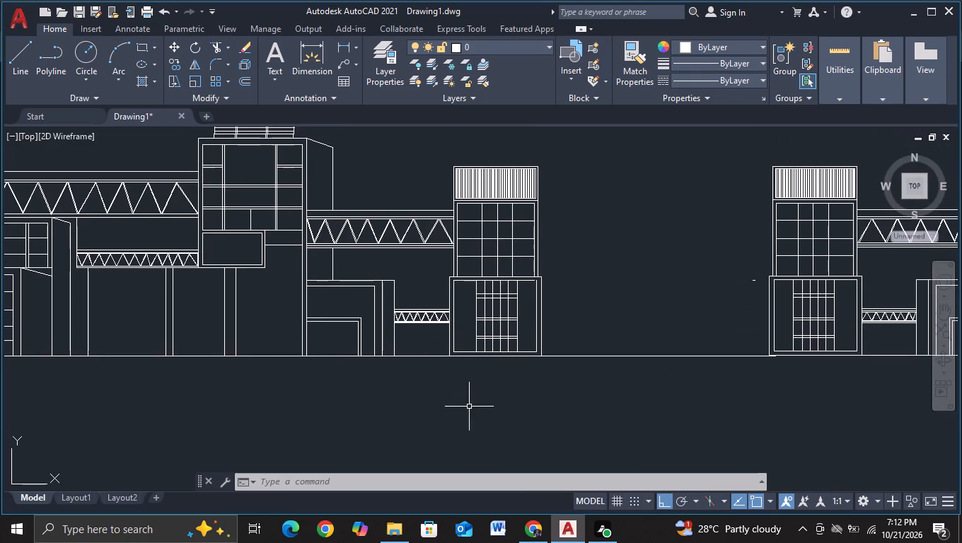
middle_drag(469, 407, 477, 443)
click(421, 164)
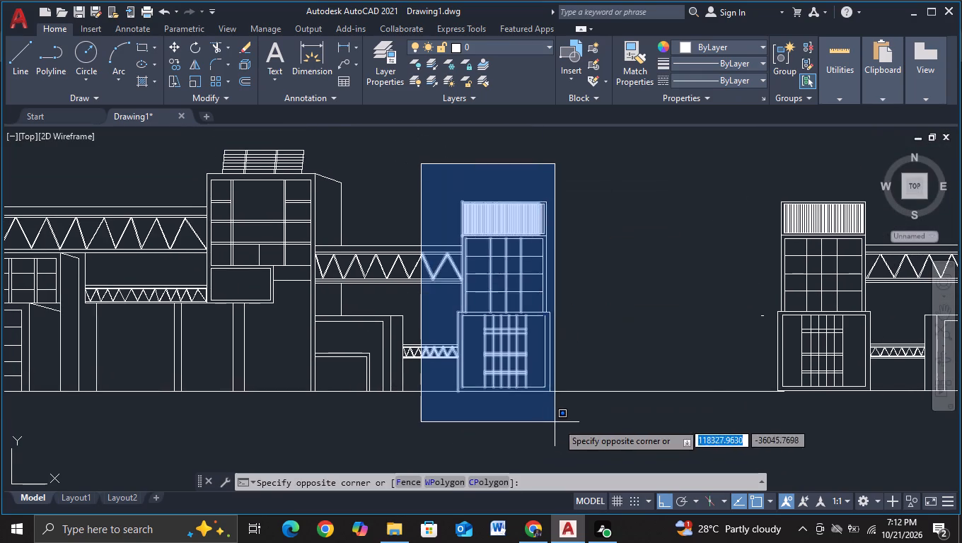
key(Escape)
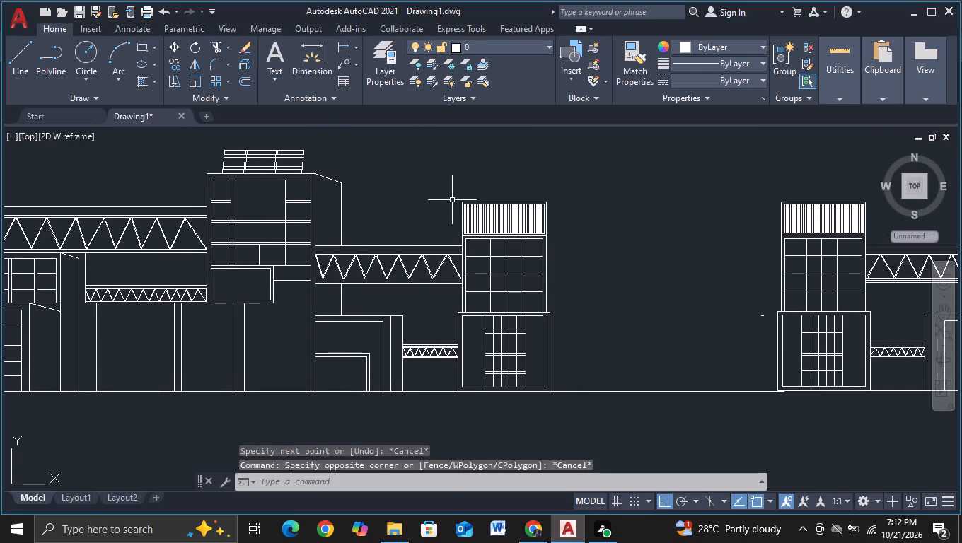
click(458, 193)
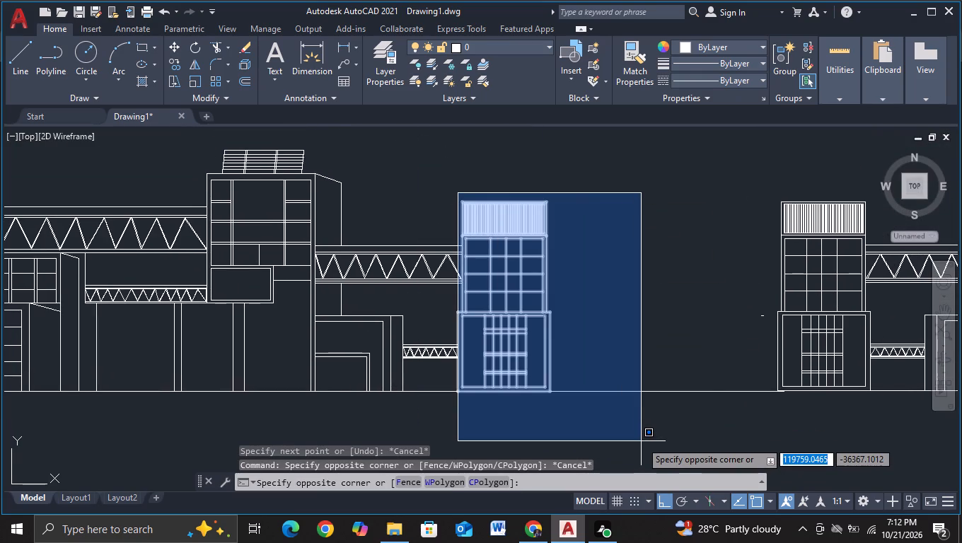
click(641, 441)
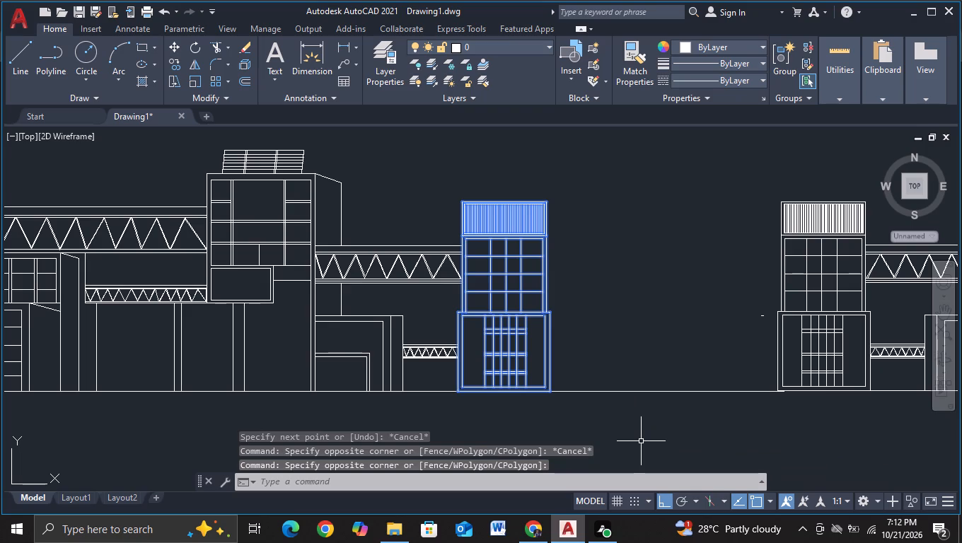
key(c)
click(659, 382)
click(535, 320)
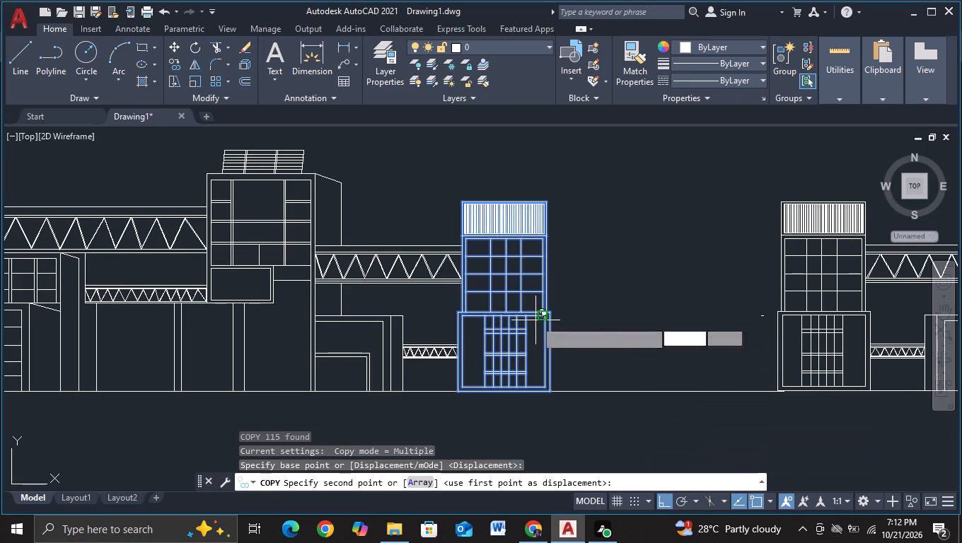
scroll(547, 356, down, 2)
middle_drag(559, 378, 540, 244)
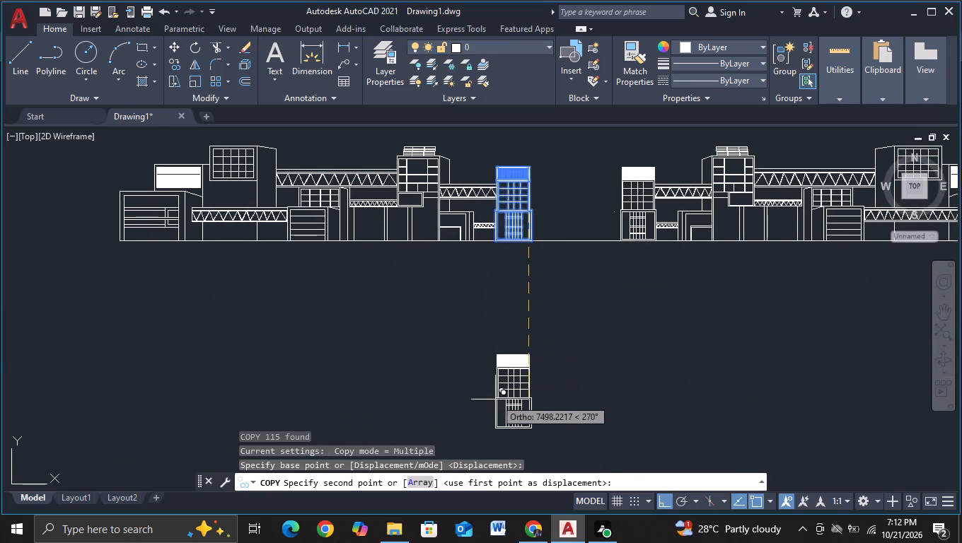
click(495, 399)
key(Escape)
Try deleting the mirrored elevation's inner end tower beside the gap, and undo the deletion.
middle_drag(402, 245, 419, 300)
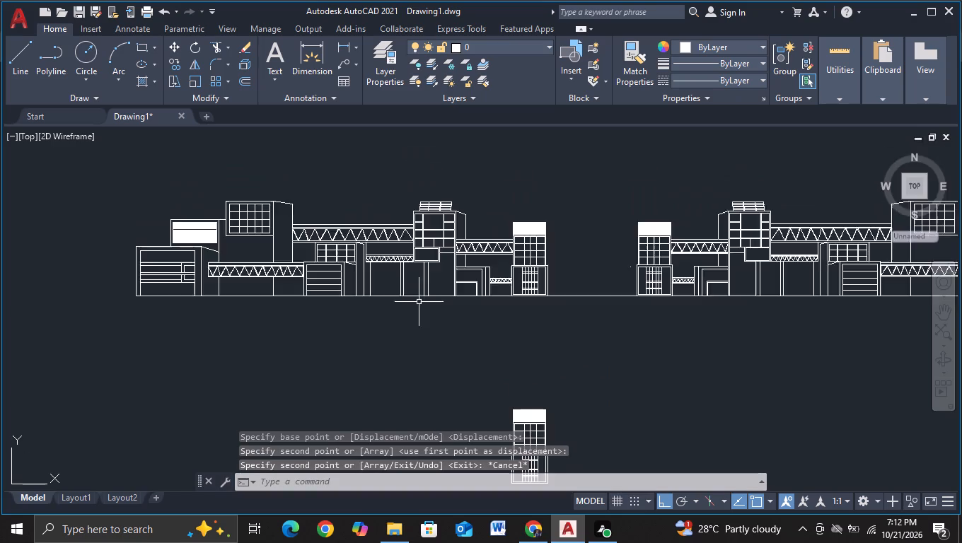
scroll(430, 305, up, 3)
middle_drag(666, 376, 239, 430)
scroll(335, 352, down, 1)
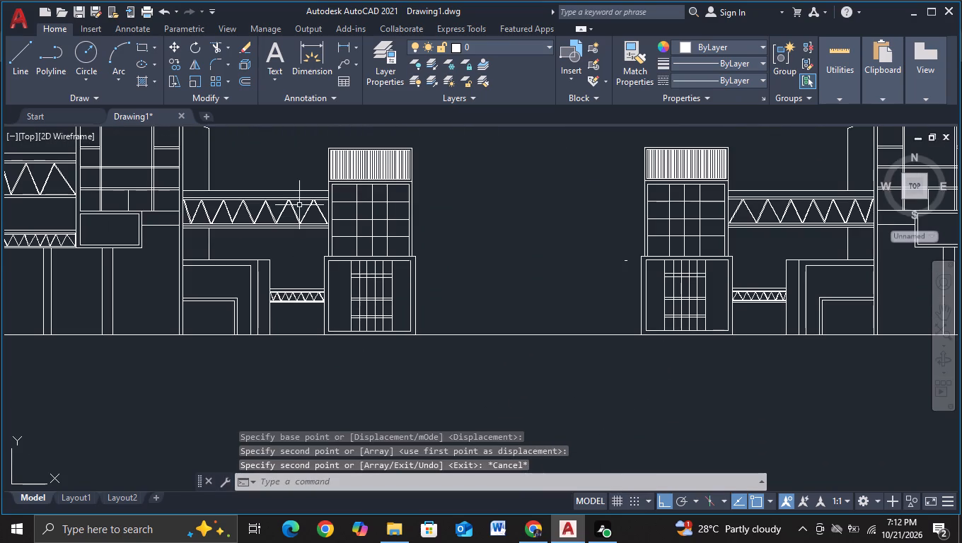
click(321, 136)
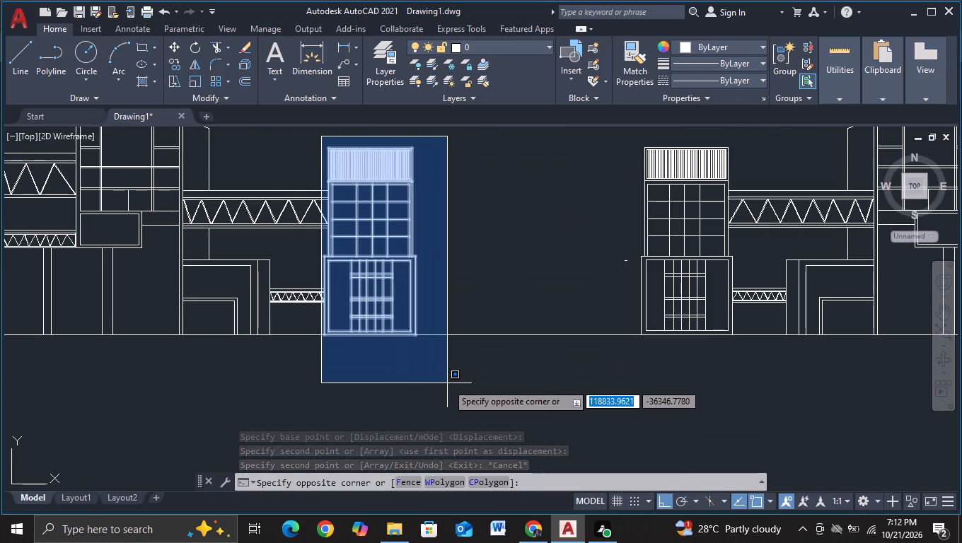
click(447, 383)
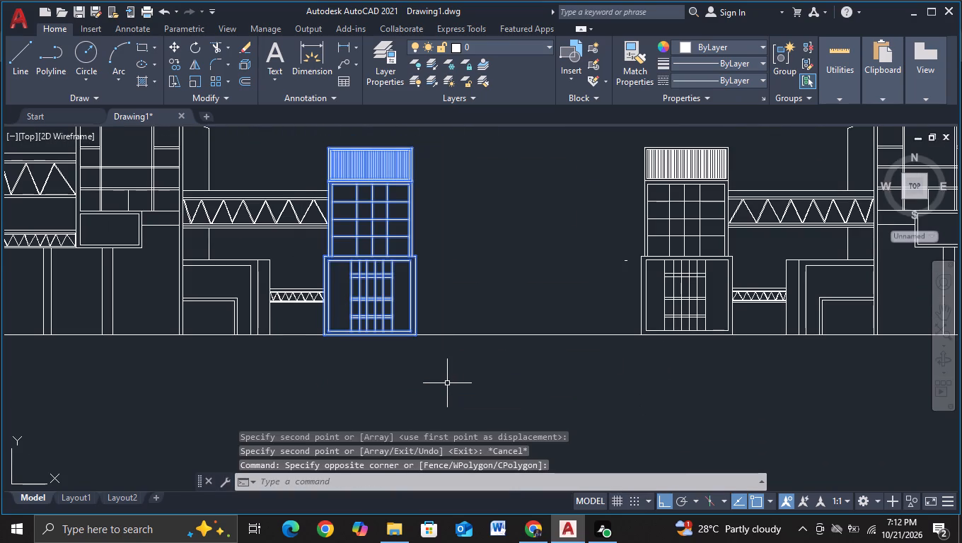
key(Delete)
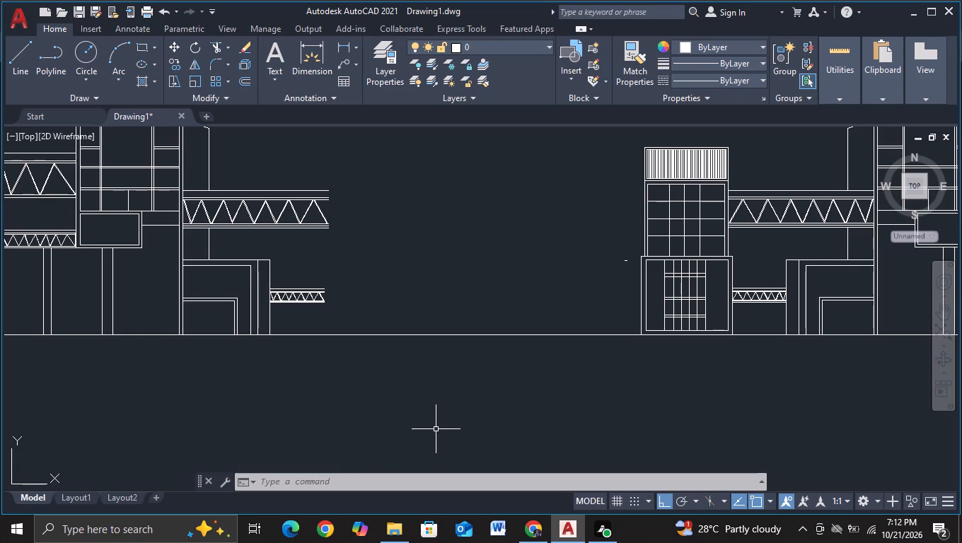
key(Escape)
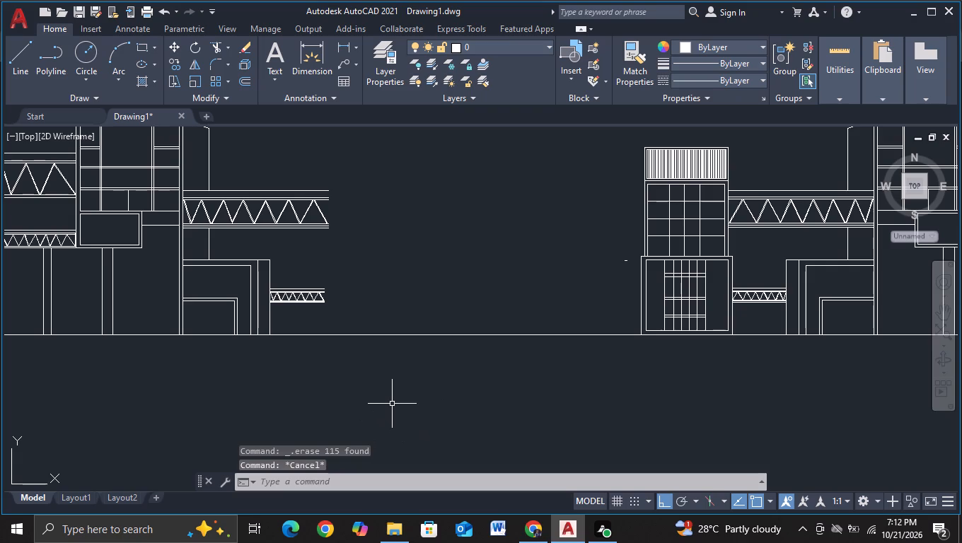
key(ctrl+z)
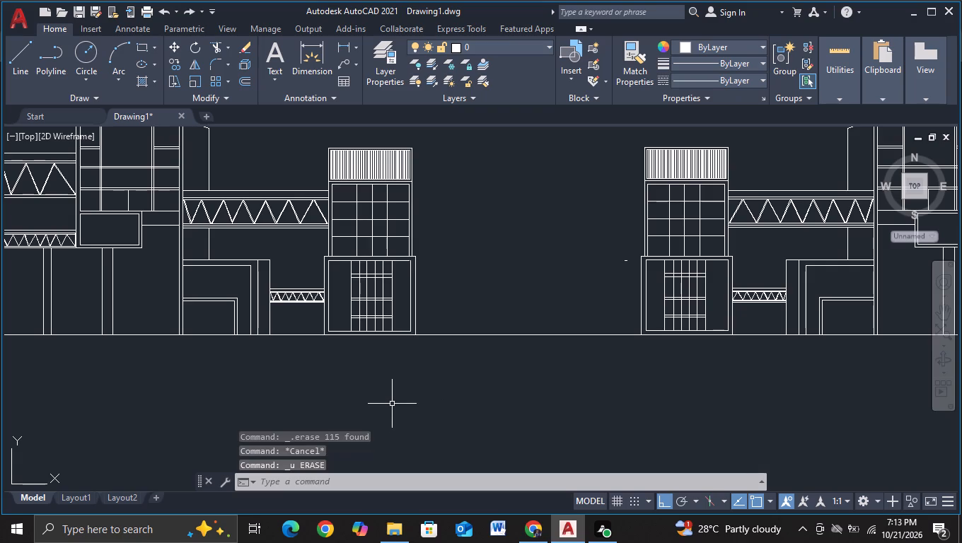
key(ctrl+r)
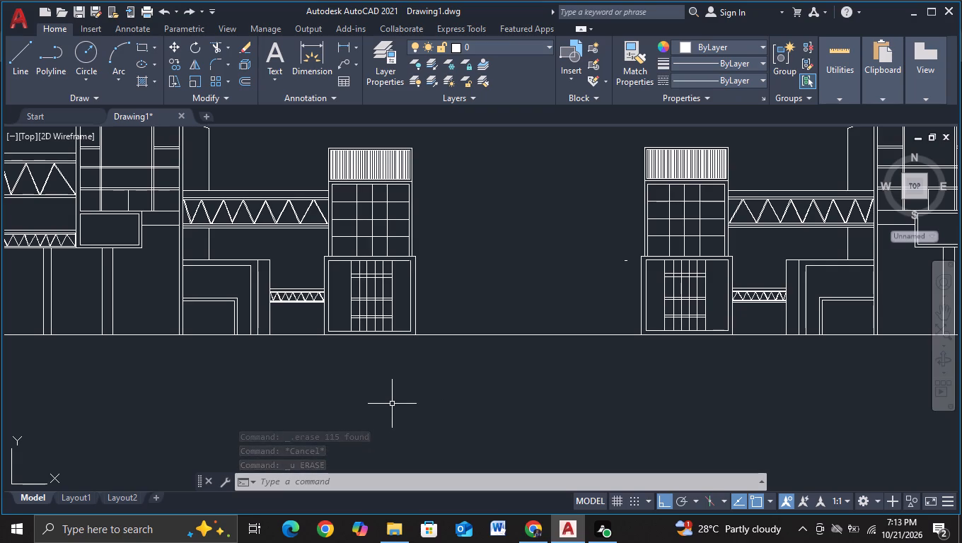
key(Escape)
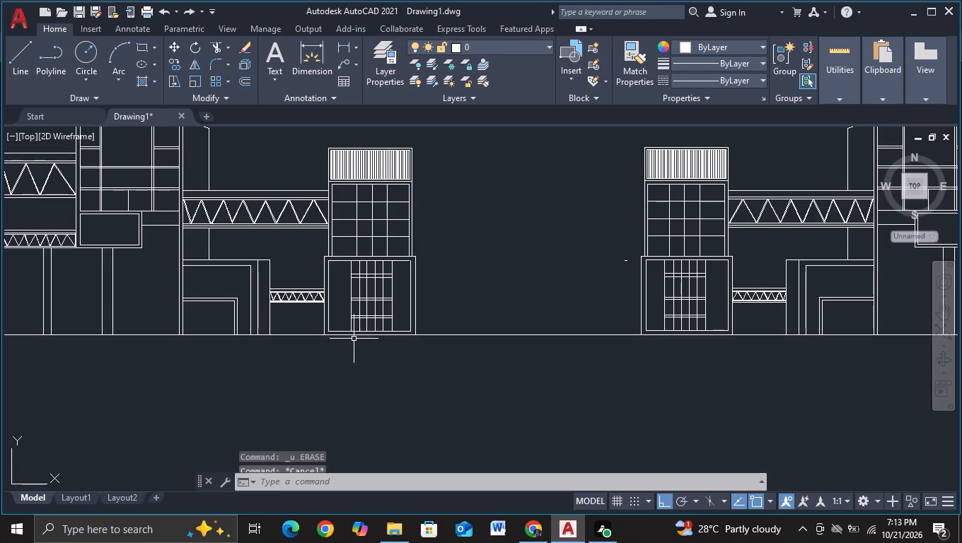
Delete the mirrored elevation's inner end tower beside the gap, keeping its copy below the ground line.
click(324, 139)
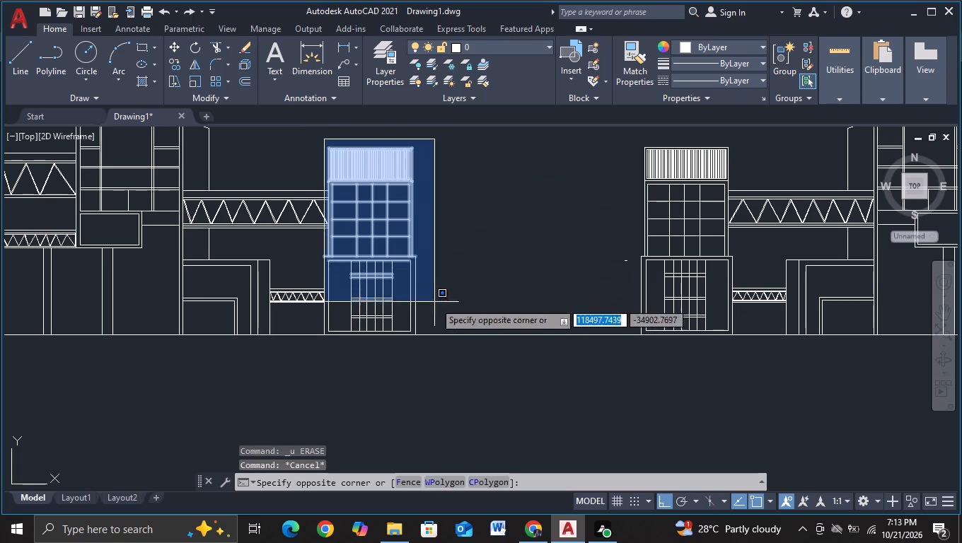
click(478, 373)
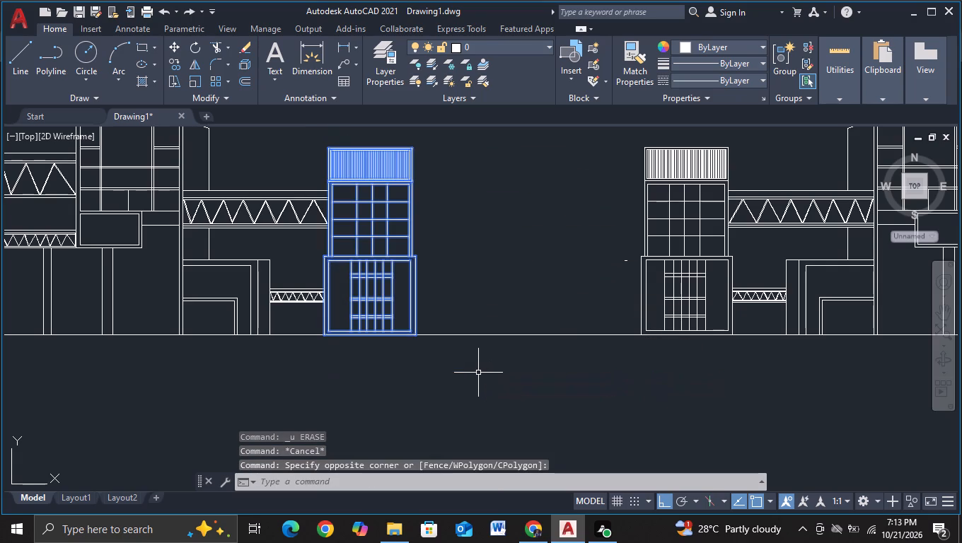
key(Delete)
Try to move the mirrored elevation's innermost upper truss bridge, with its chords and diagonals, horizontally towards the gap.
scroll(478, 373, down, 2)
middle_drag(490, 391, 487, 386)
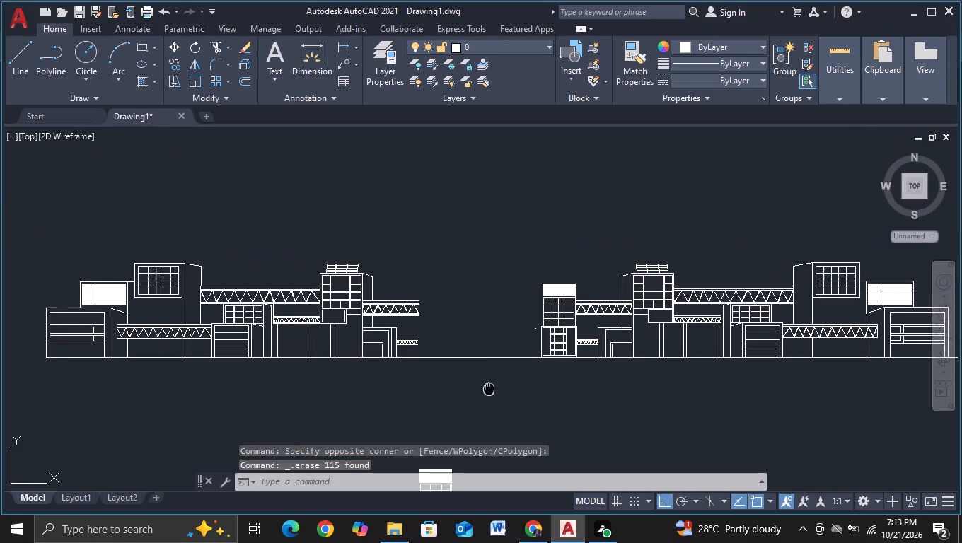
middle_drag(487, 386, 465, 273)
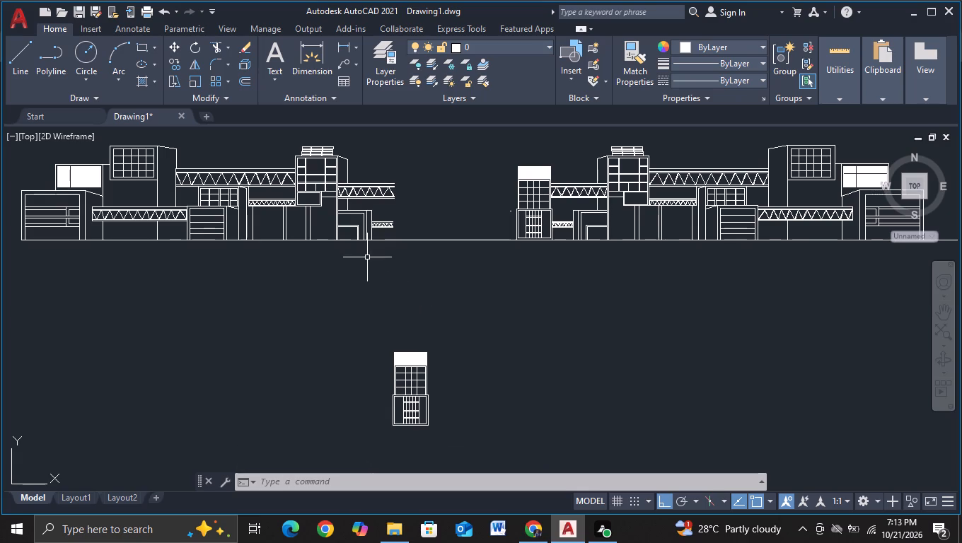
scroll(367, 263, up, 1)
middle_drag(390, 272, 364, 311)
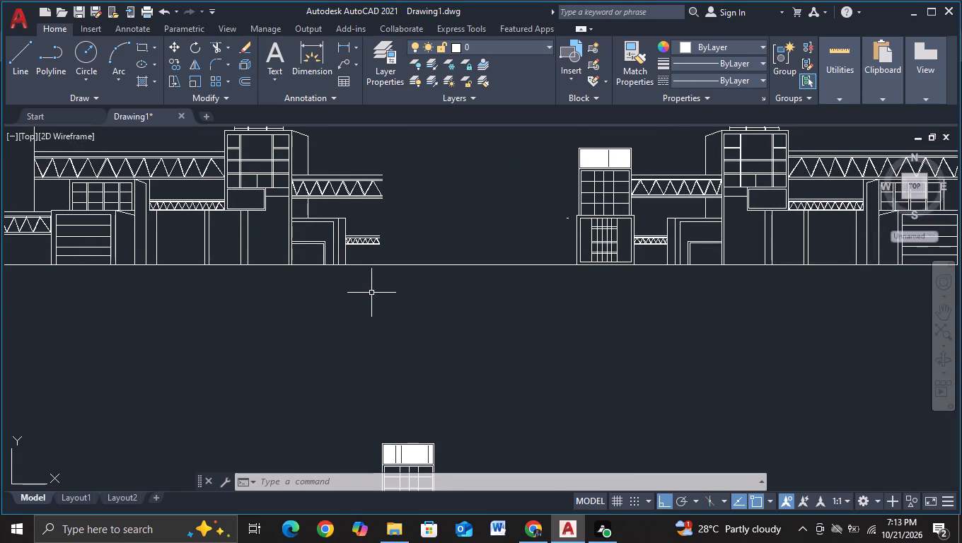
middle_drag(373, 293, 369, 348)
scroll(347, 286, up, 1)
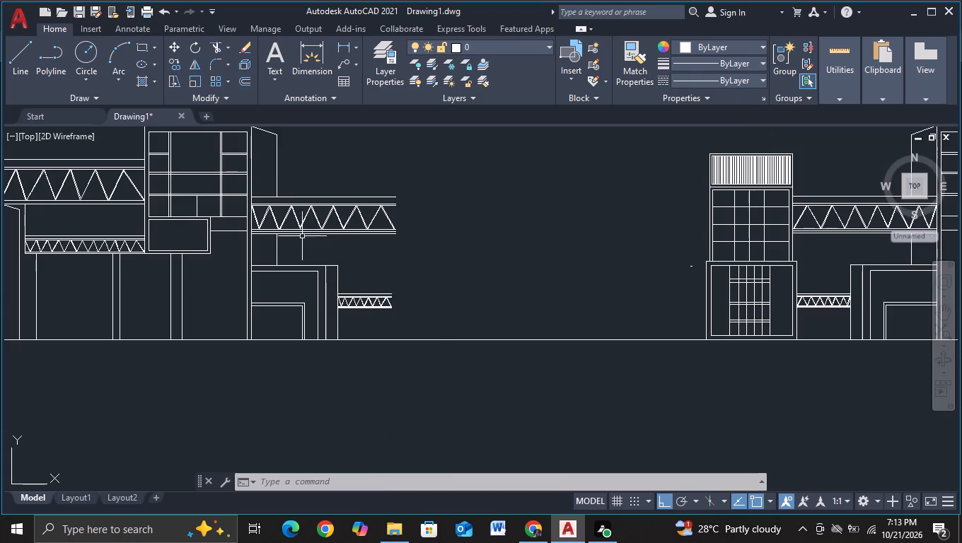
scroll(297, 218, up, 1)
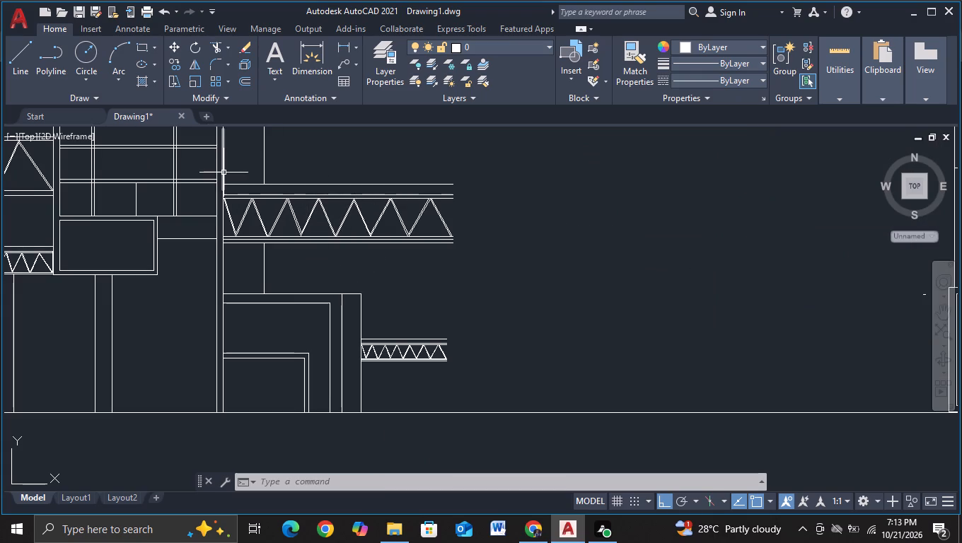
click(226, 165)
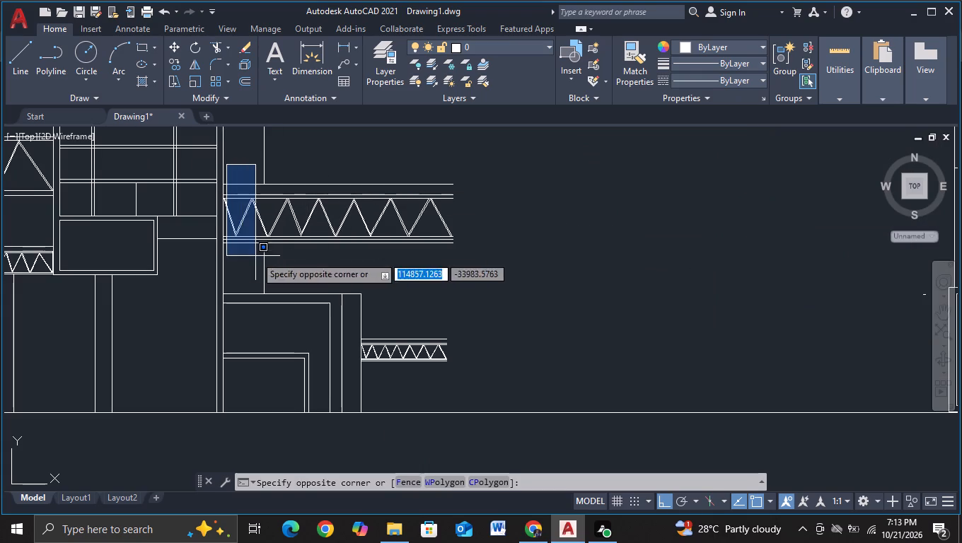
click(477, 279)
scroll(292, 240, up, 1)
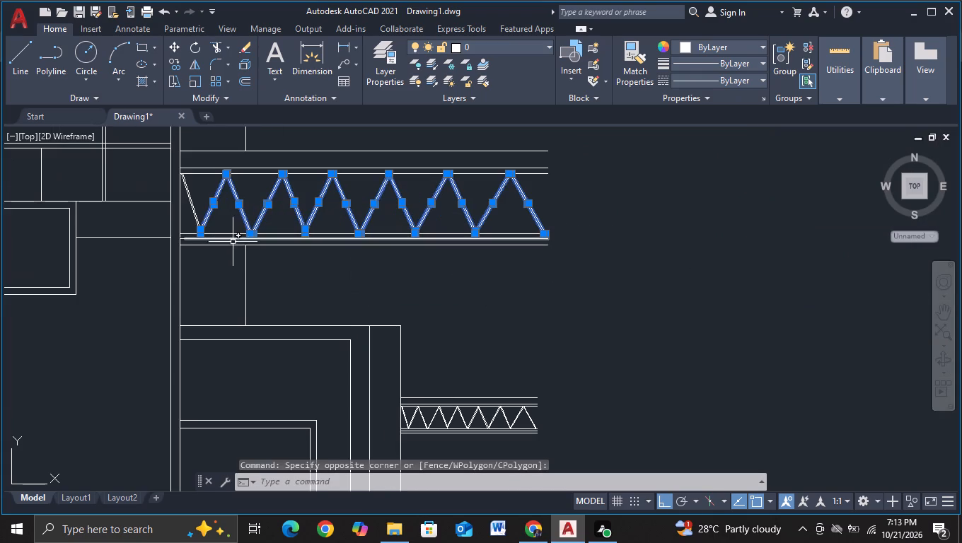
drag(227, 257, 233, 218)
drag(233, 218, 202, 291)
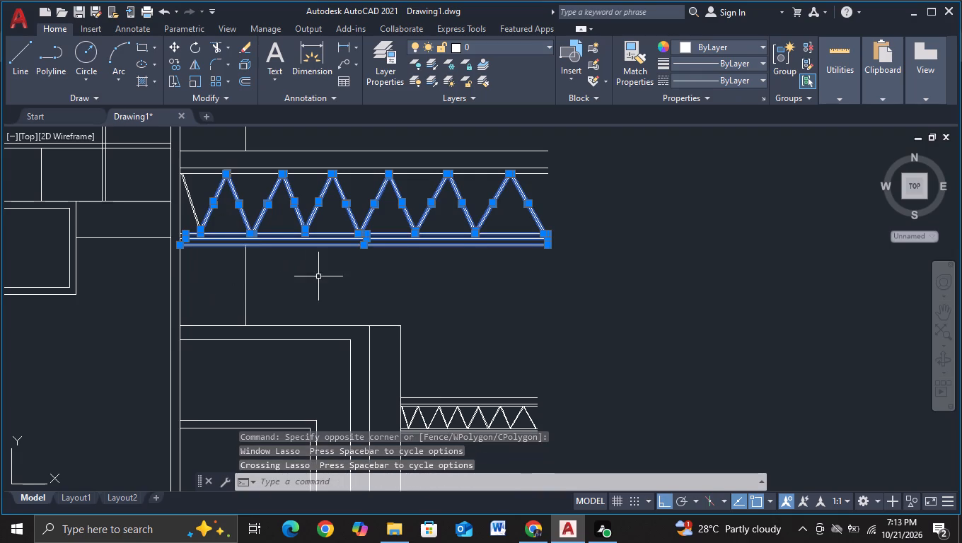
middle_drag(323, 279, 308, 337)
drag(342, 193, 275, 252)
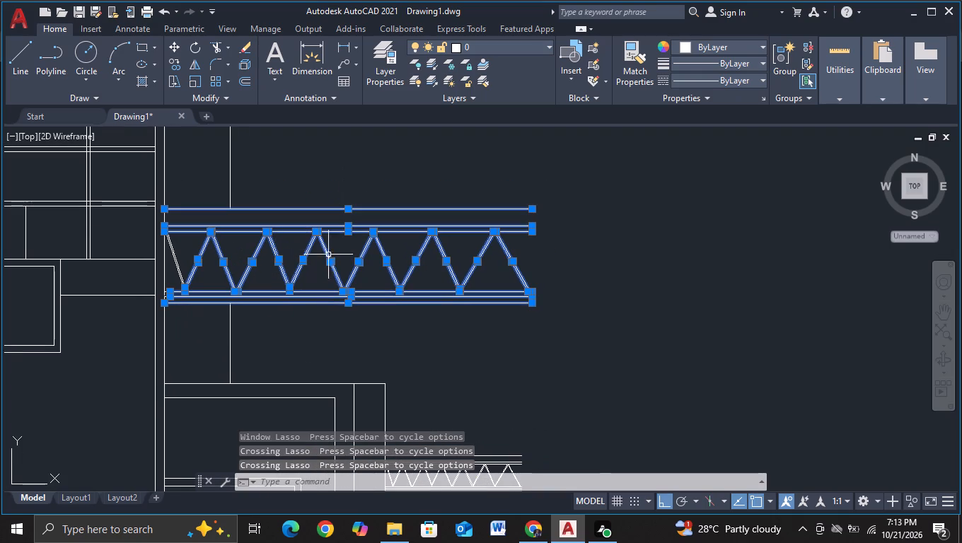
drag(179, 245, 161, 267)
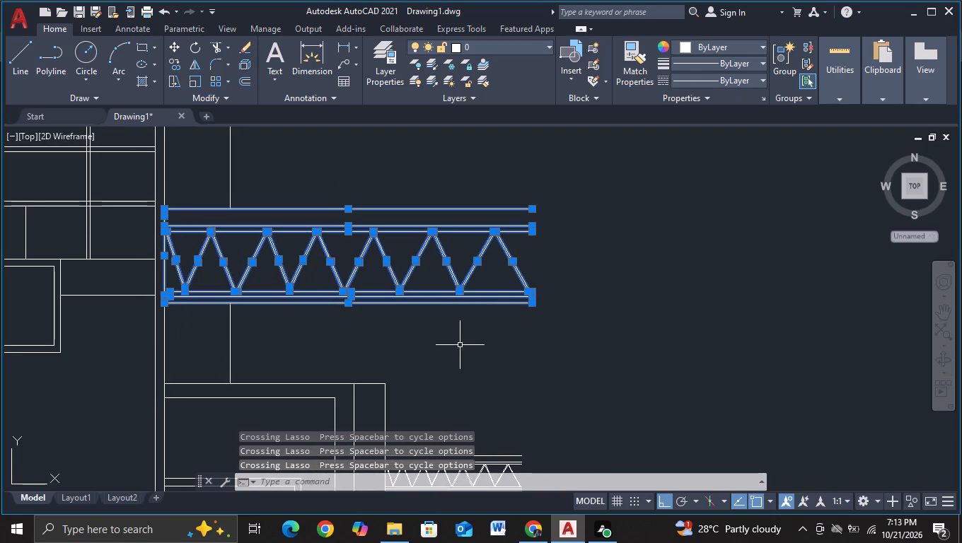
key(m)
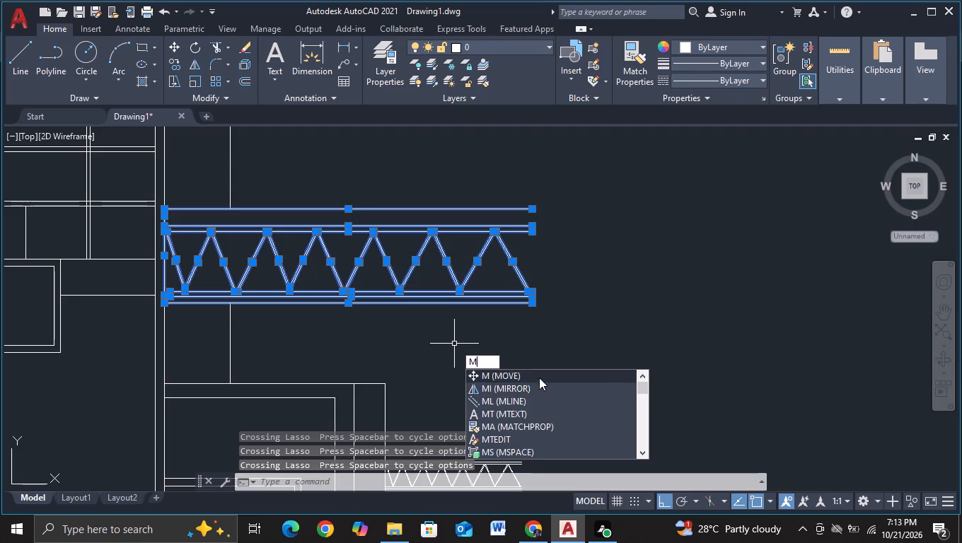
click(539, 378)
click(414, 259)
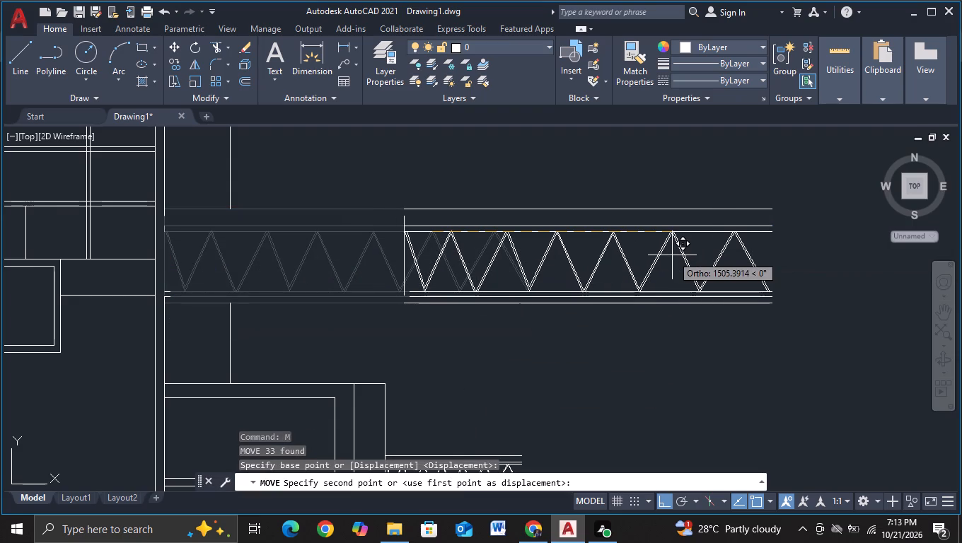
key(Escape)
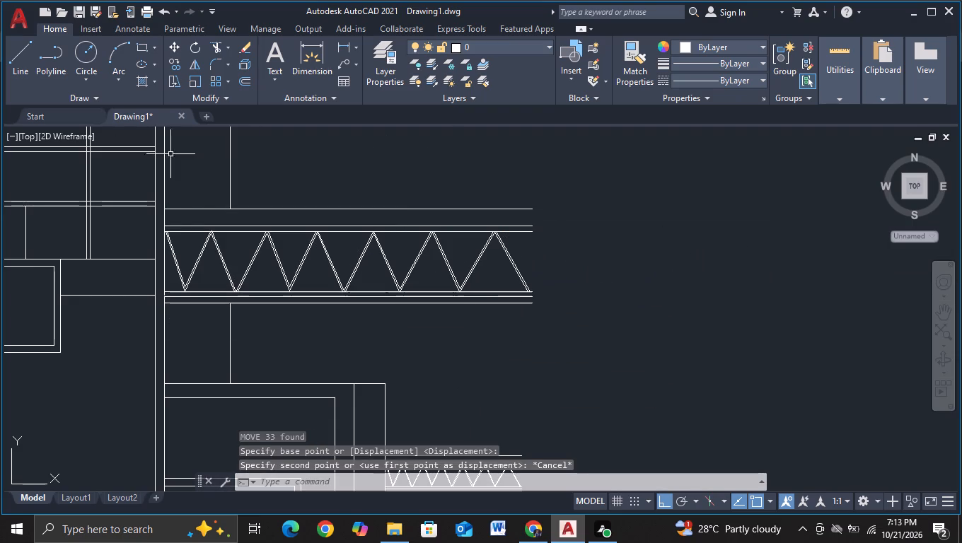
Copy the mirrored elevation's innermost upper truss bridge across the gap to abut the original elevation's inner end tower, about 5,029 units away.
click(160, 186)
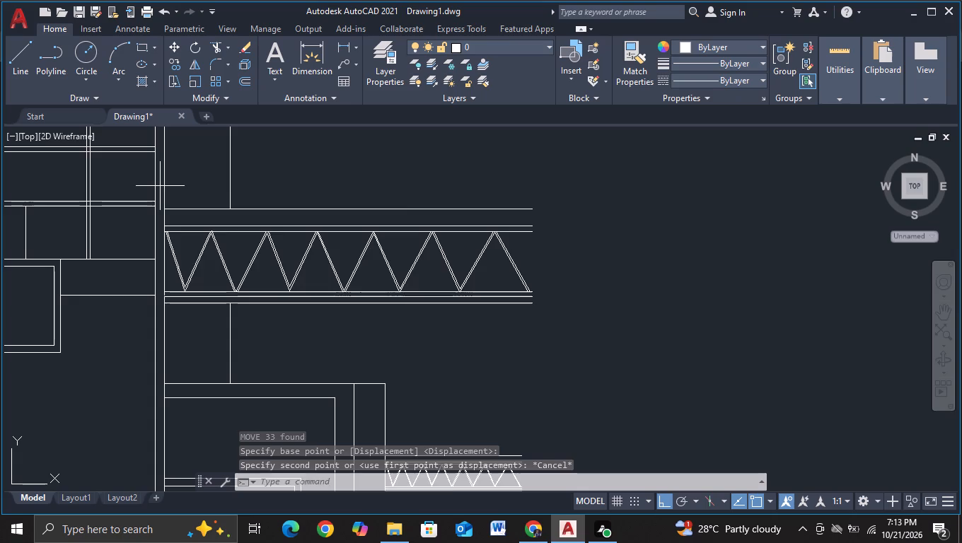
click(586, 358)
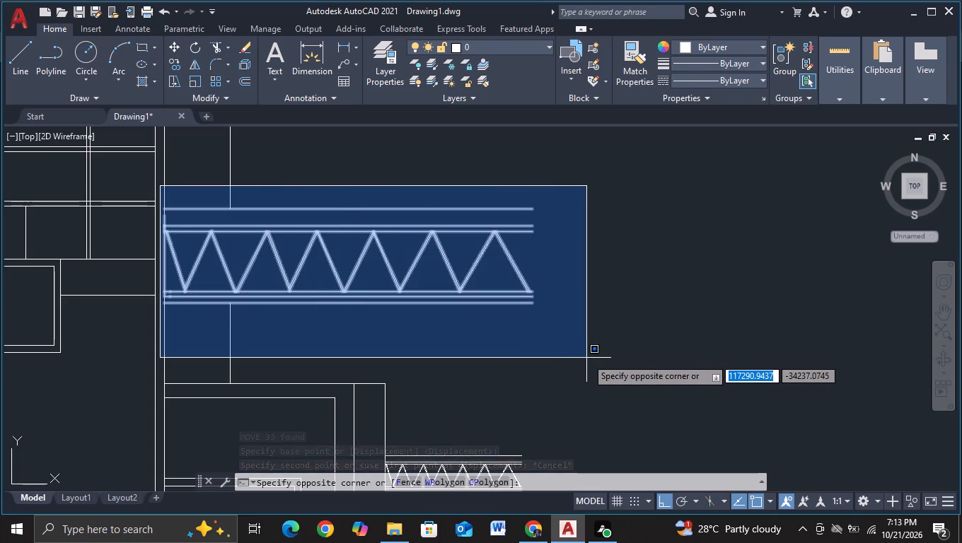
key(c)
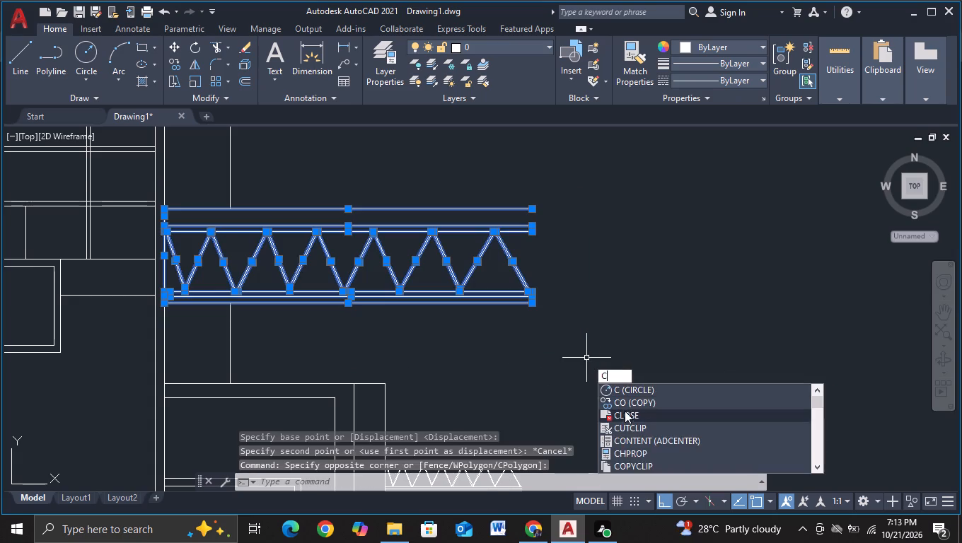
click(628, 401)
click(415, 249)
scroll(601, 246, down, 2)
middle_drag(605, 247, 74, 187)
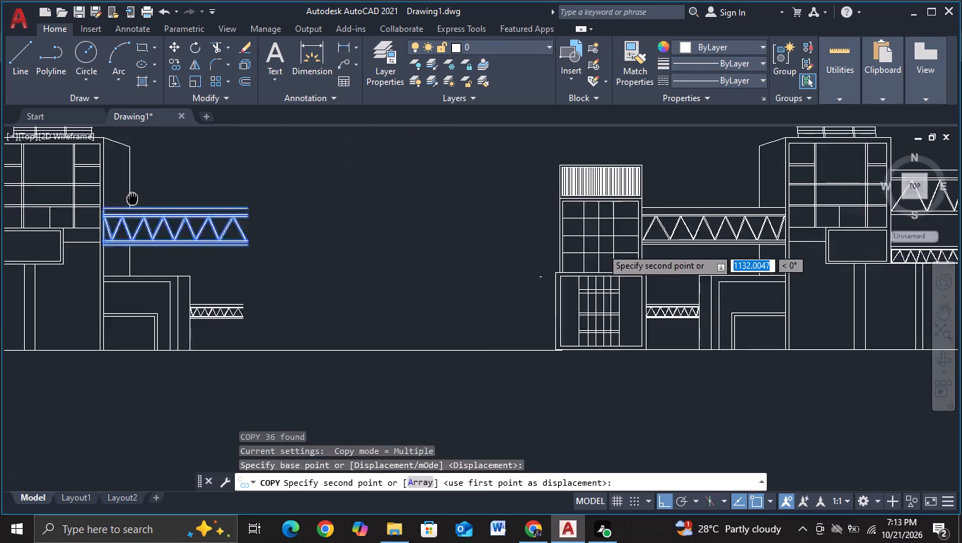
middle_drag(74, 187, 10, 177)
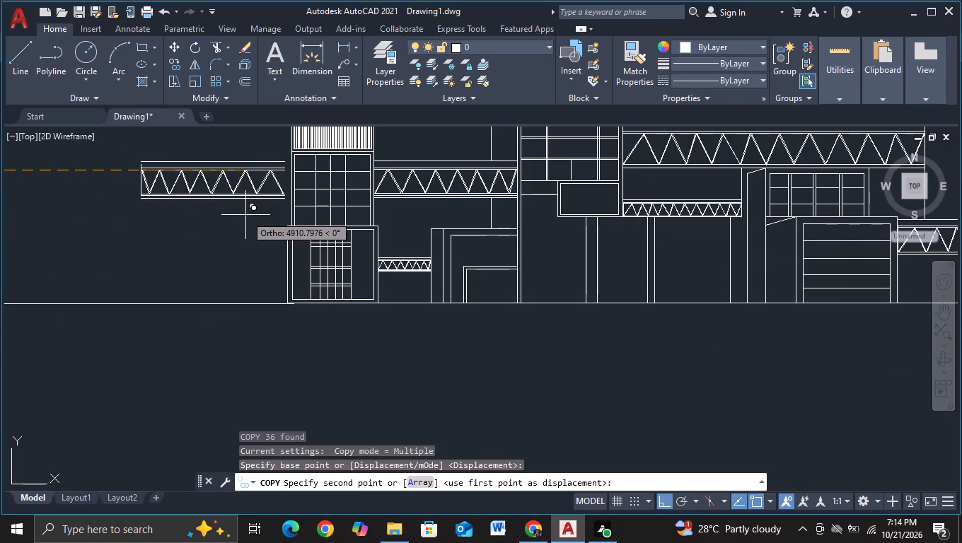
key(F8)
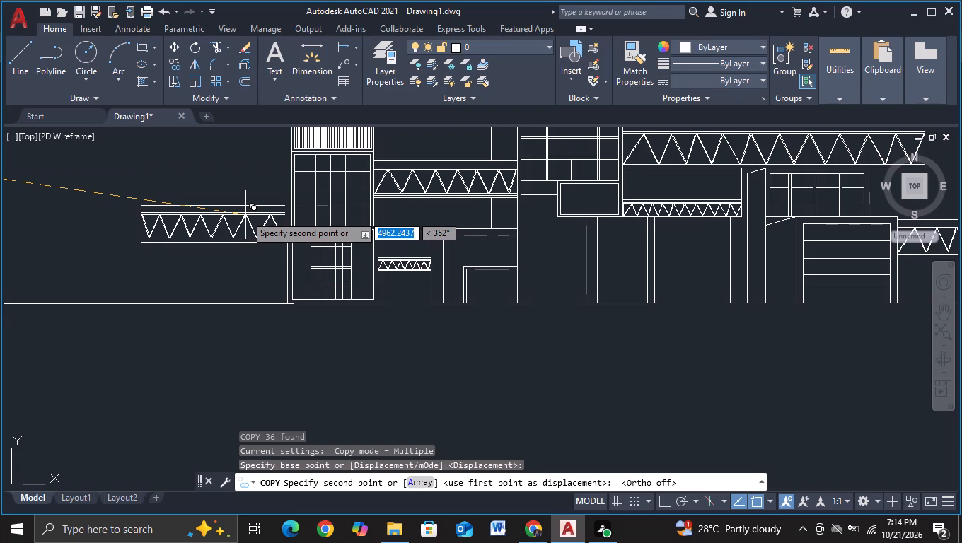
scroll(245, 215, up, 2)
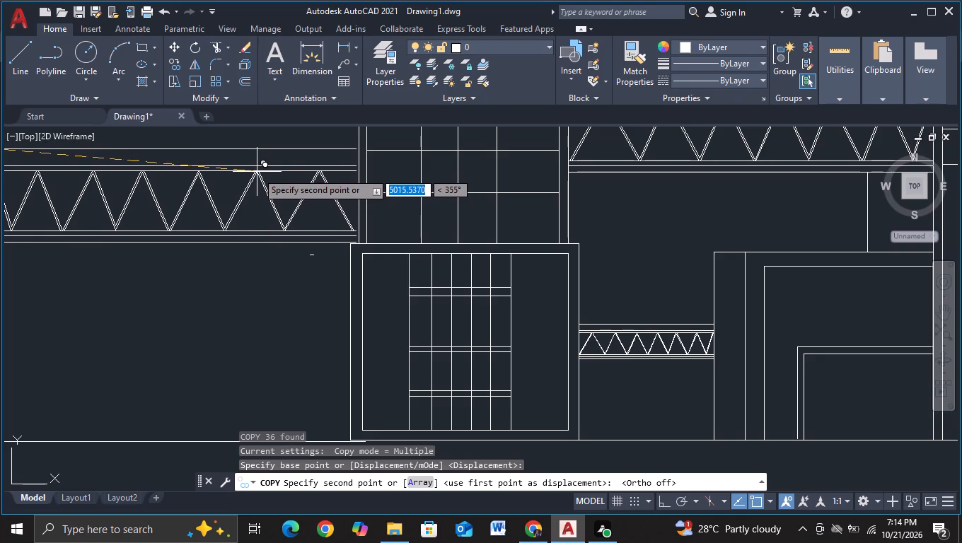
click(259, 172)
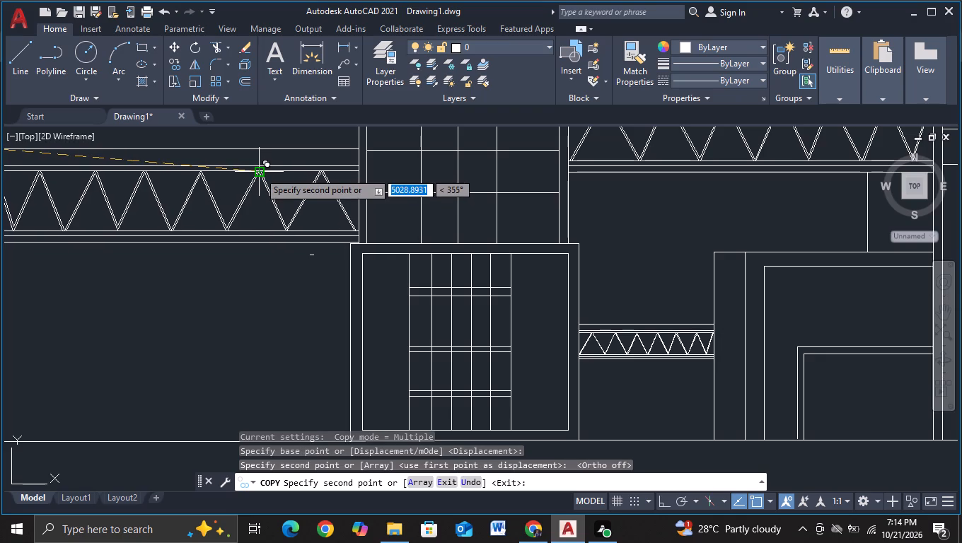
key(Escape)
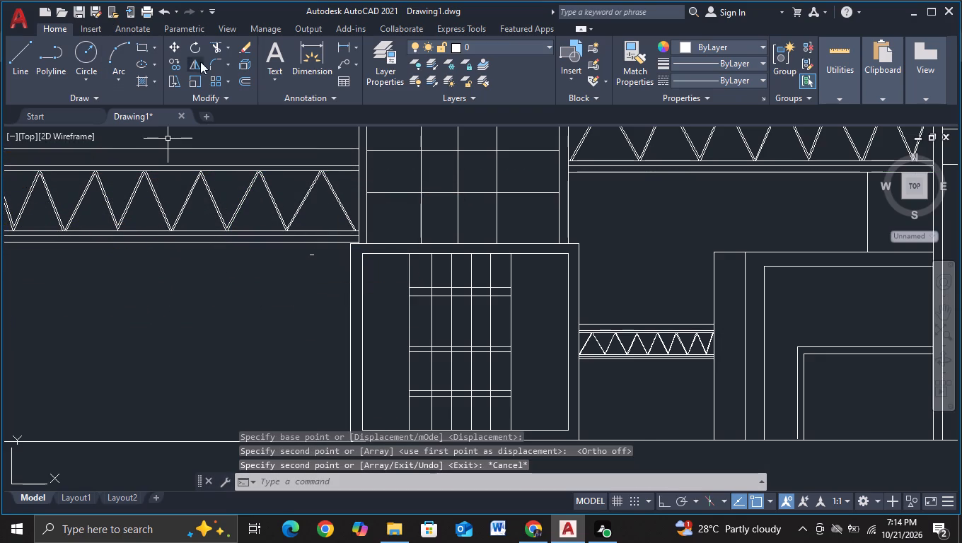
Delete the tiny stray line just below the copied truss bridge, beside the original elevation's inner end tower.
click(214, 49)
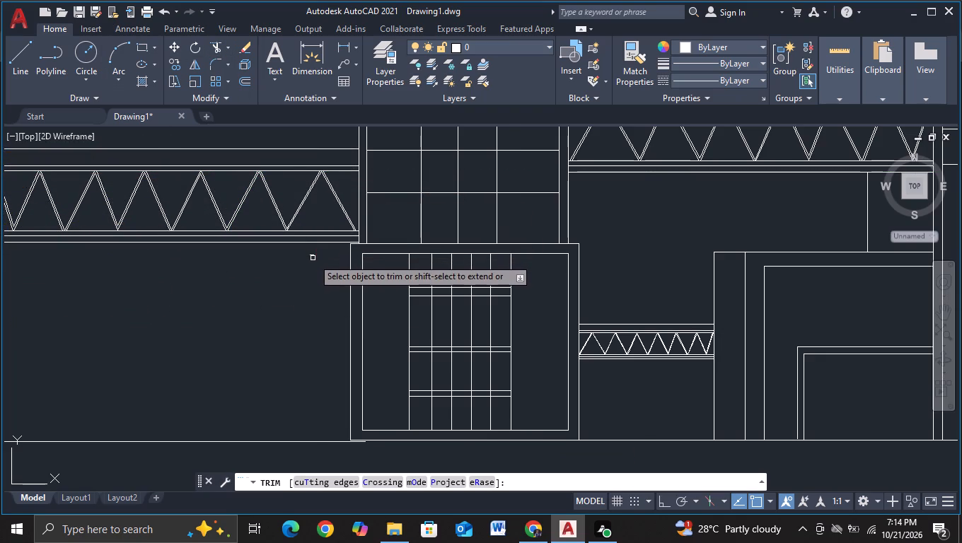
click(313, 257)
triple_click(311, 257)
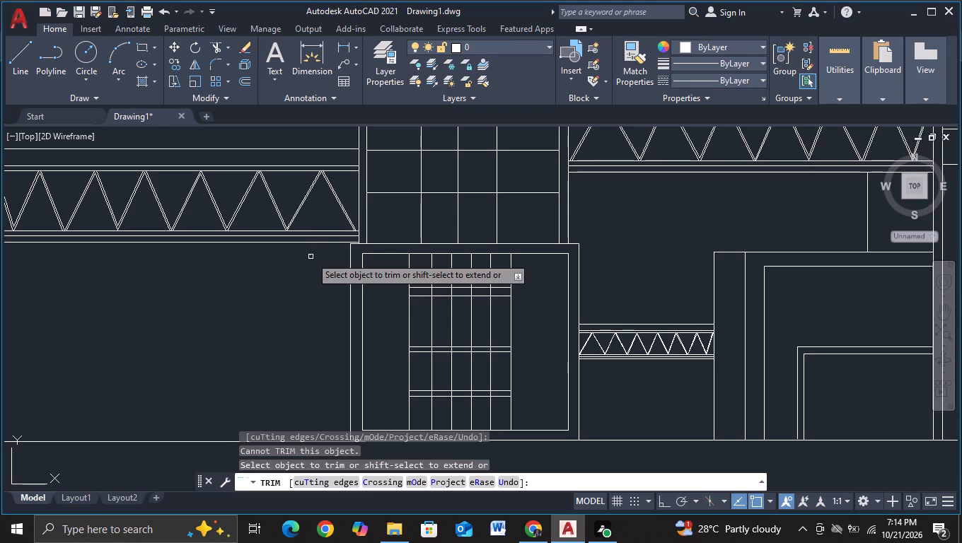
key(Escape)
click(311, 257)
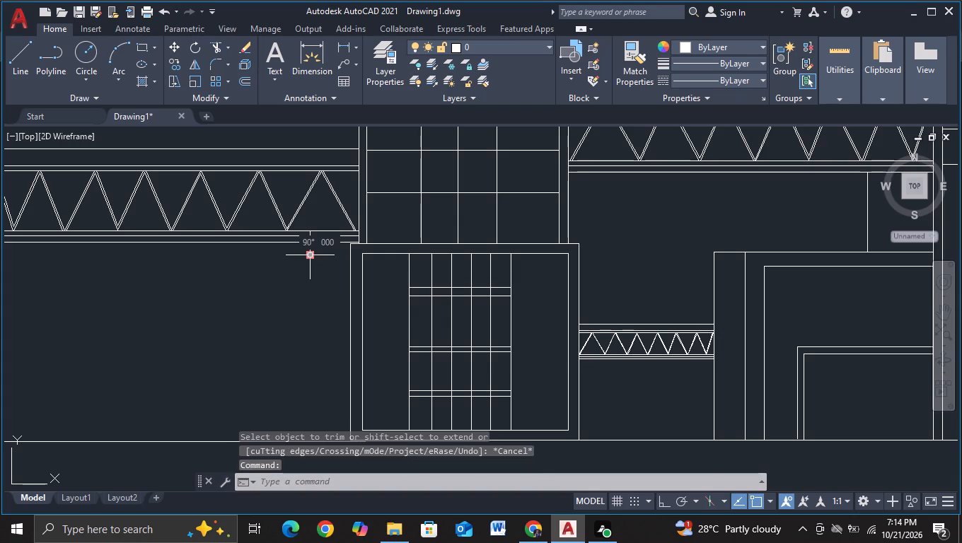
key(Delete)
key(Escape)
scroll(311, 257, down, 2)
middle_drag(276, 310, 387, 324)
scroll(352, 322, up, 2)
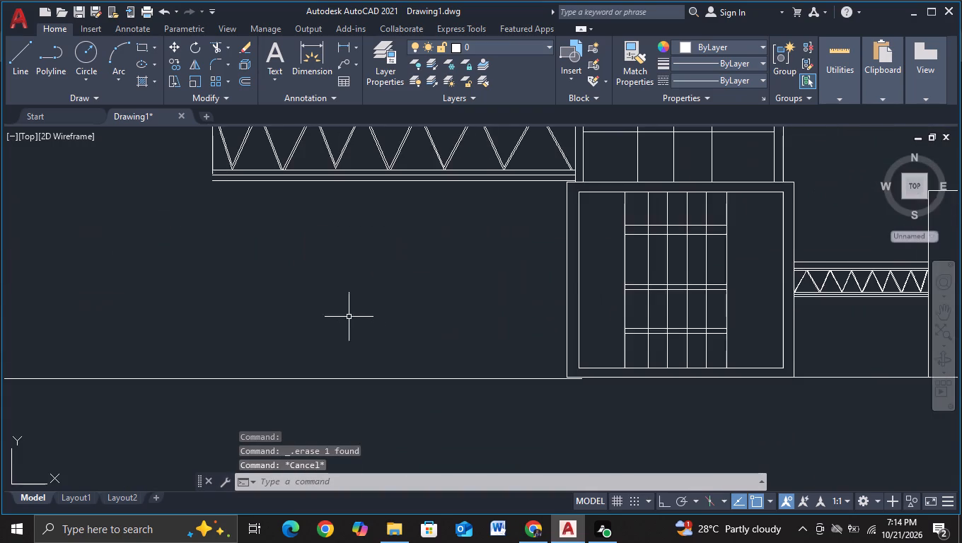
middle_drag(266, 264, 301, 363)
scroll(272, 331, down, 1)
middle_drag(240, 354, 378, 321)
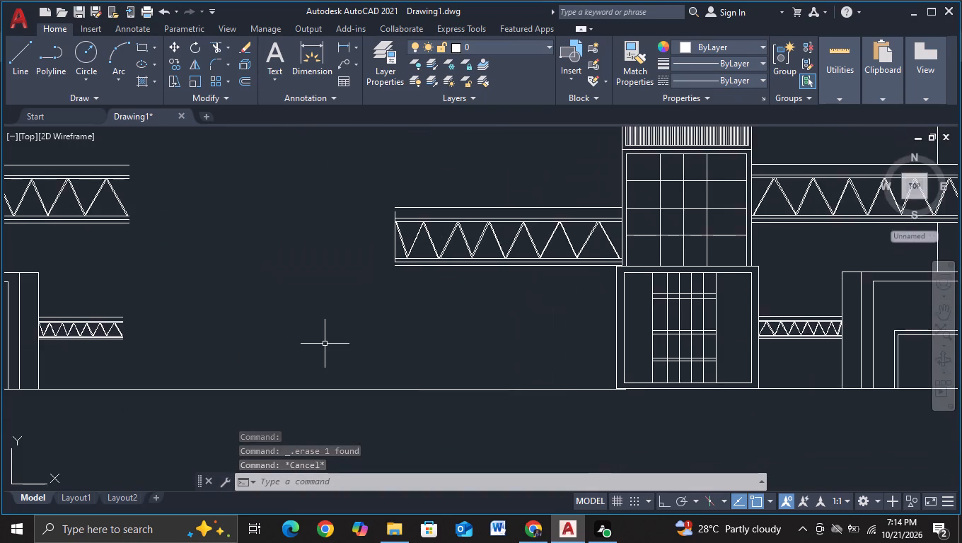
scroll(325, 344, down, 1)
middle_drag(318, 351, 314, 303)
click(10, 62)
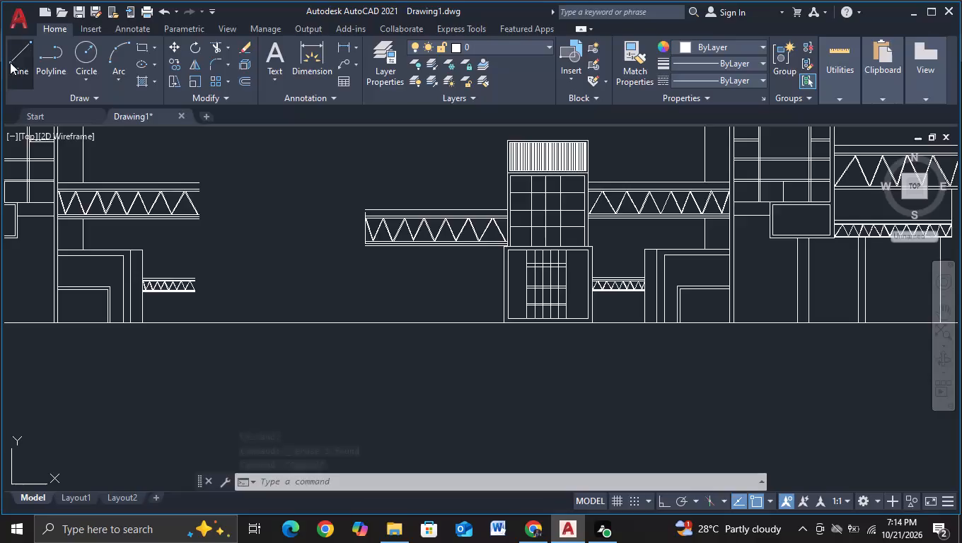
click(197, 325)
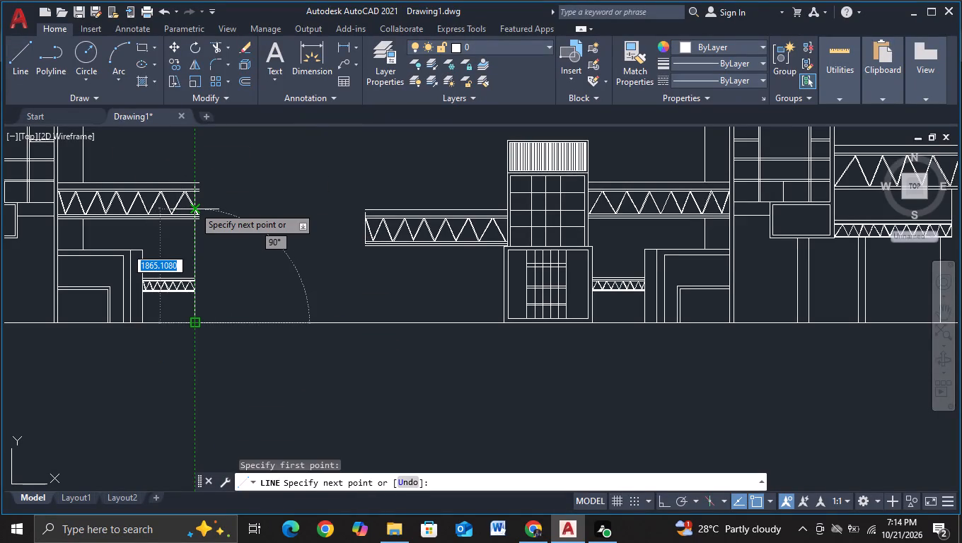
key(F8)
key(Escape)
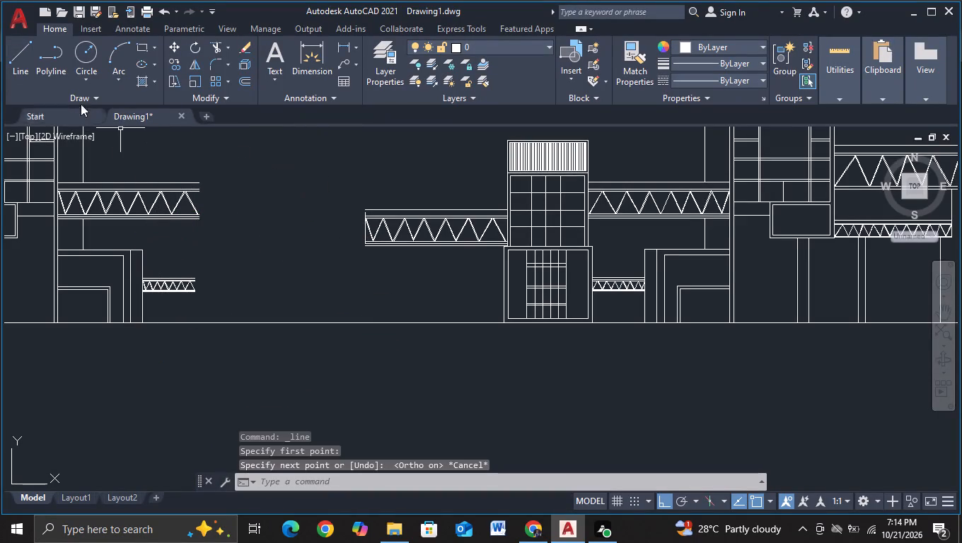
Draw a vertical line about 3,500 units long from the mirrored upper bridge's top inner corner down past the ground line.
click(30, 70)
click(199, 181)
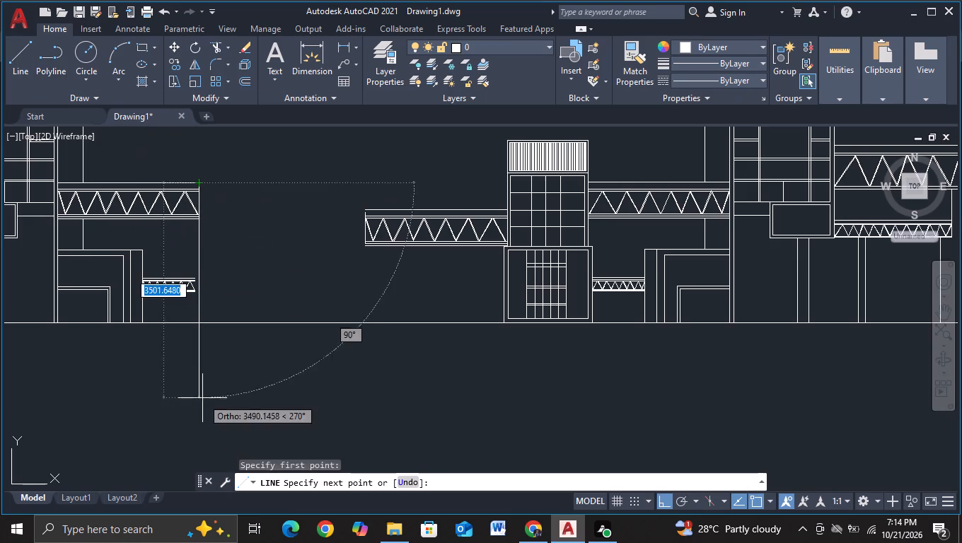
click(202, 398)
key(Escape)
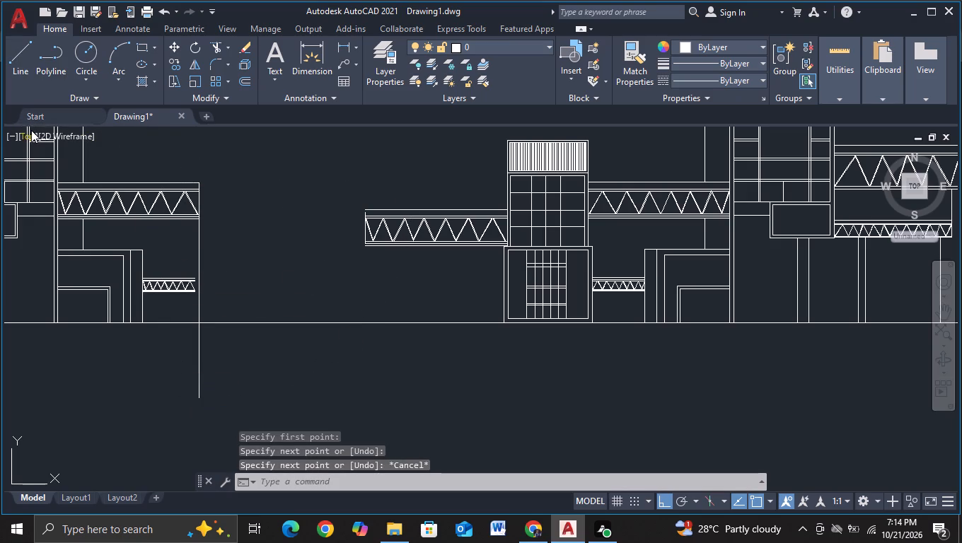
Draw a horizontal line about 2,720 units across the gap from the mirrored bridge's top corner, continuing vertically down past the ground line.
click(21, 75)
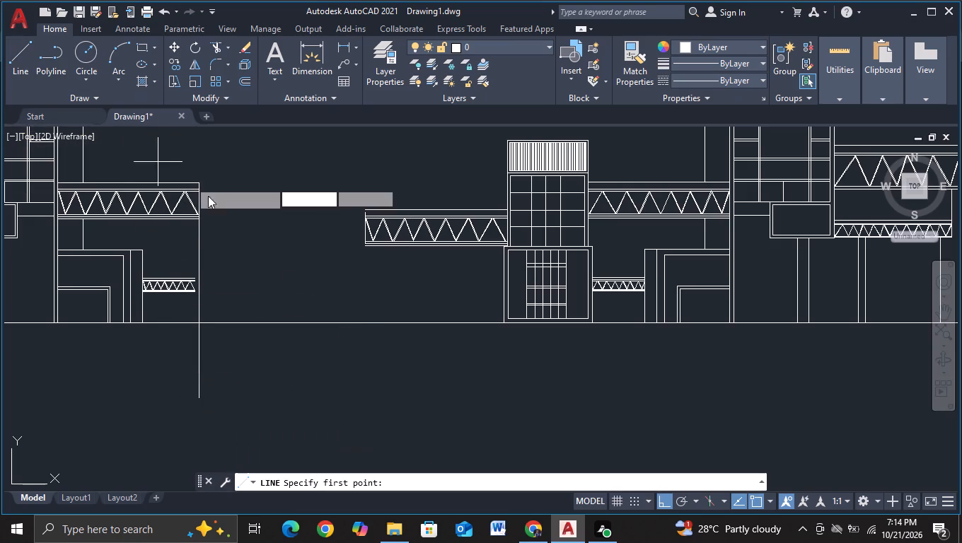
click(200, 182)
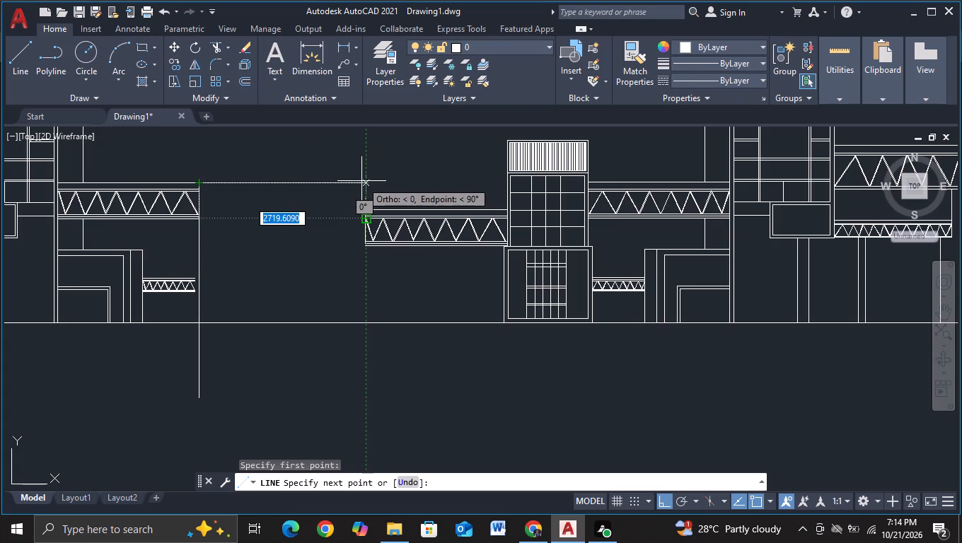
click(366, 182)
click(371, 360)
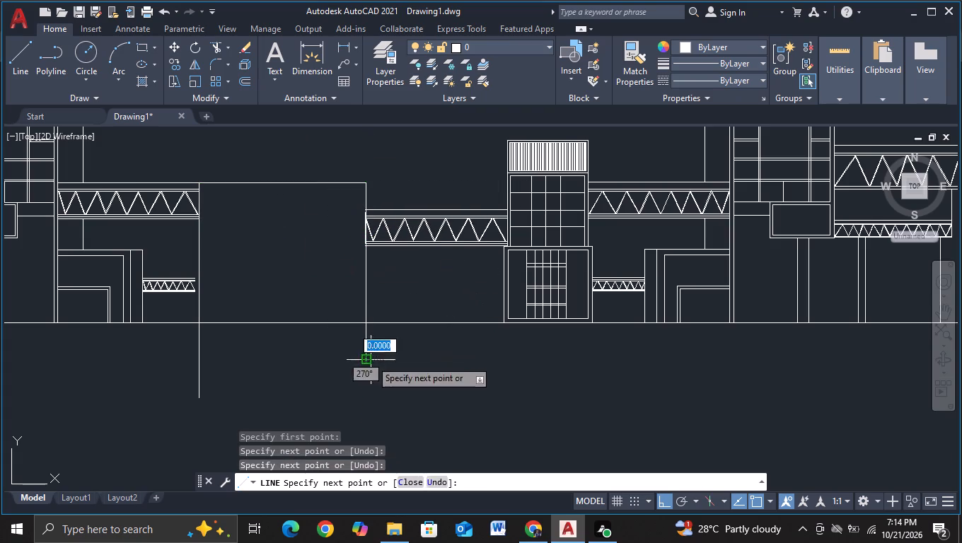
key(Escape)
Trim the copied bridge's top chords, end line and first diagonals where they protrude past the new vertical line into the gap.
click(213, 44)
scroll(353, 179, up, 2)
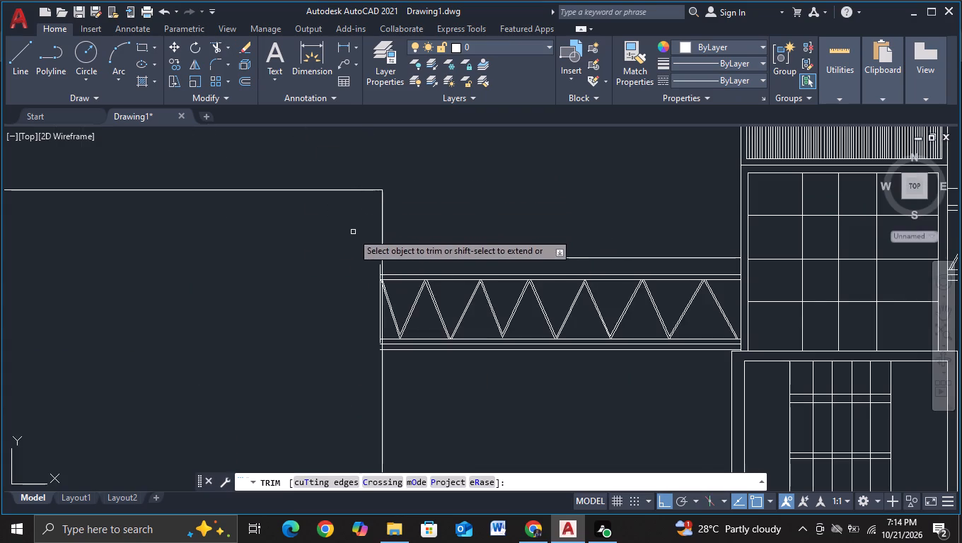
scroll(352, 234, up, 2)
middle_drag(359, 245, 192, 189)
click(250, 230)
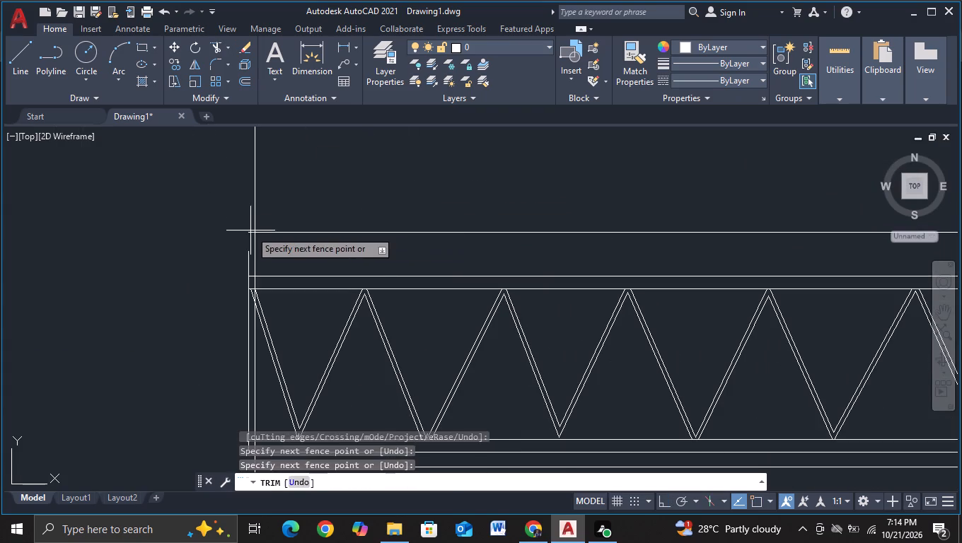
click(250, 248)
click(248, 262)
click(249, 274)
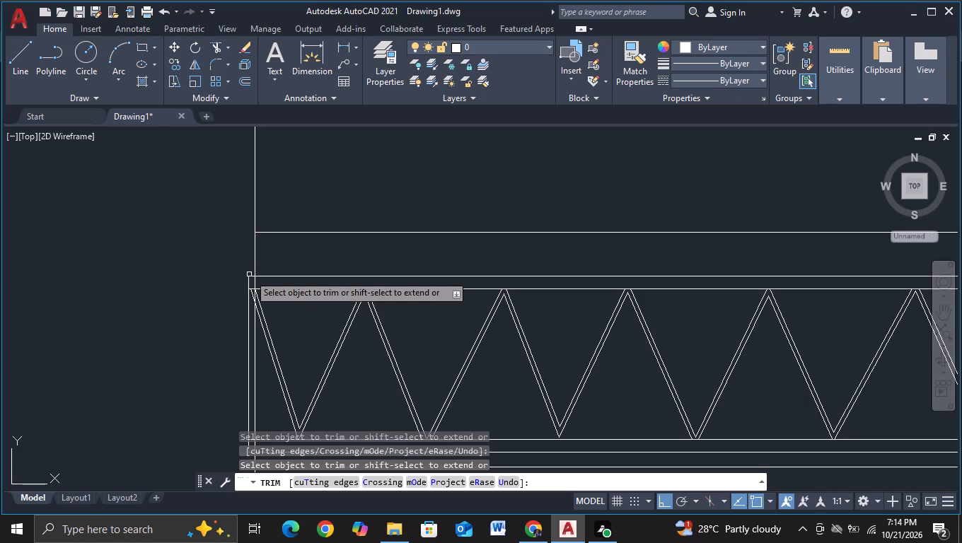
click(249, 276)
click(252, 276)
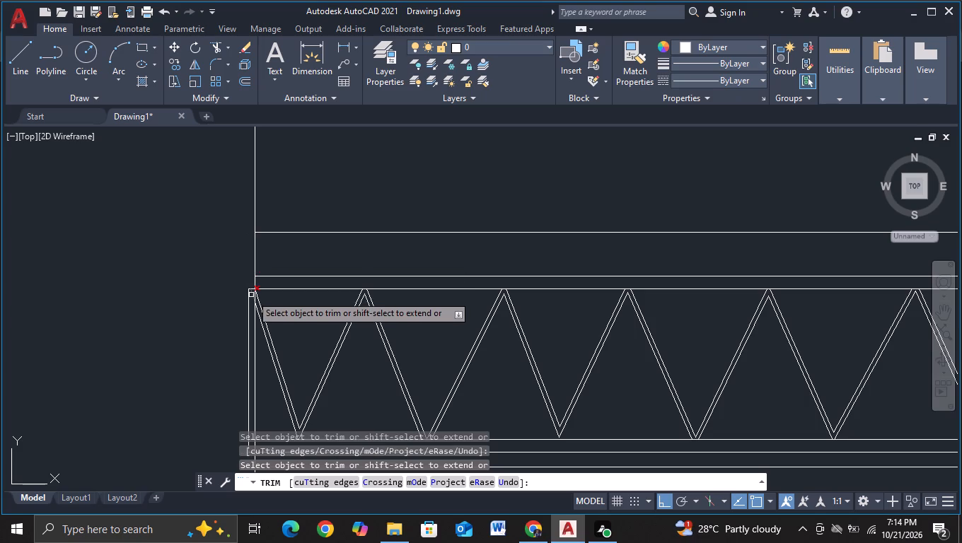
click(250, 283)
click(250, 309)
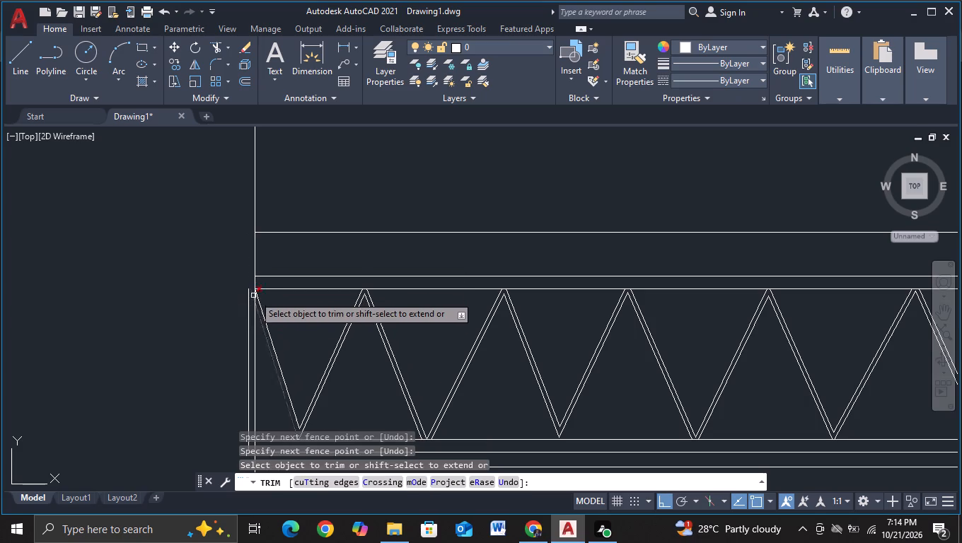
click(253, 291)
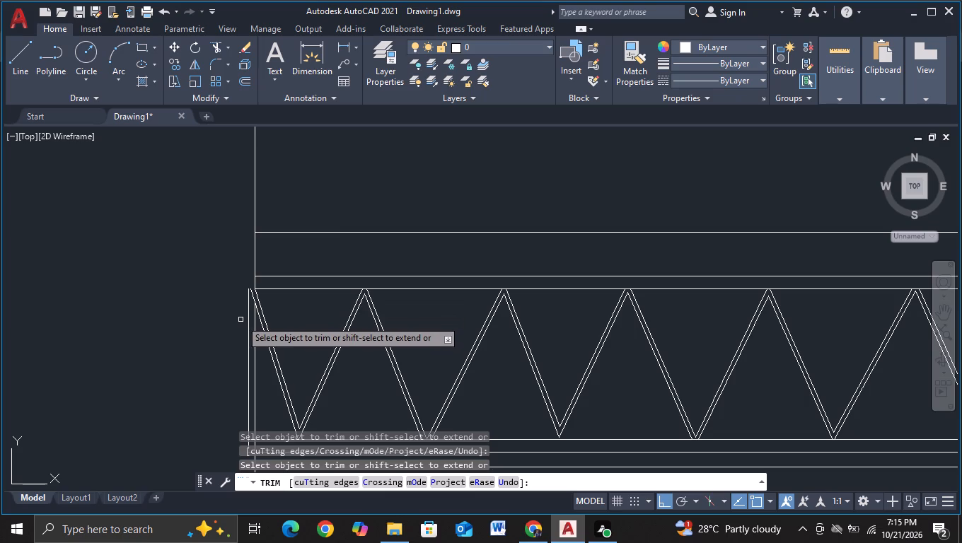
key(ctrl+z)
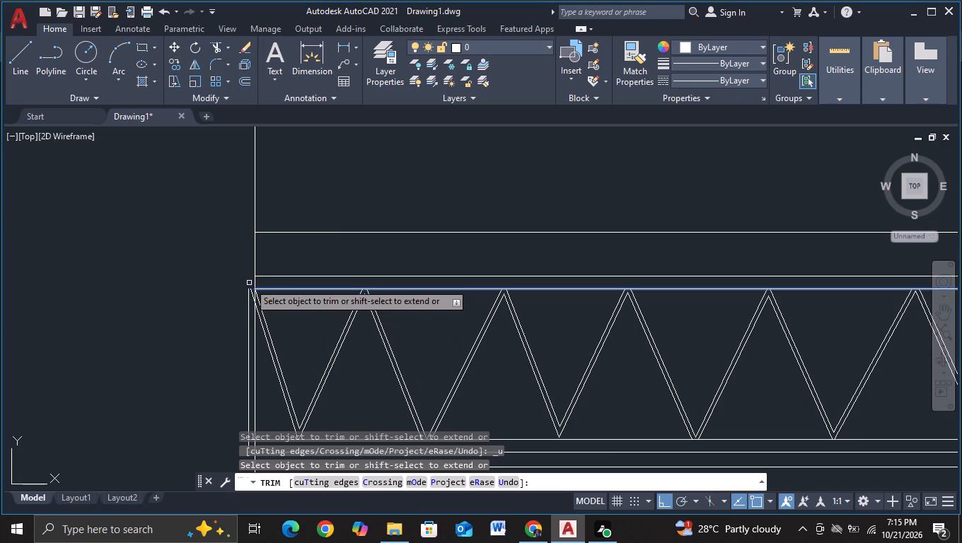
click(250, 291)
click(250, 293)
Trim the copied bridge's bottom chords back to the new vertical line and remove the leftover short end line.
scroll(232, 305, down, 3)
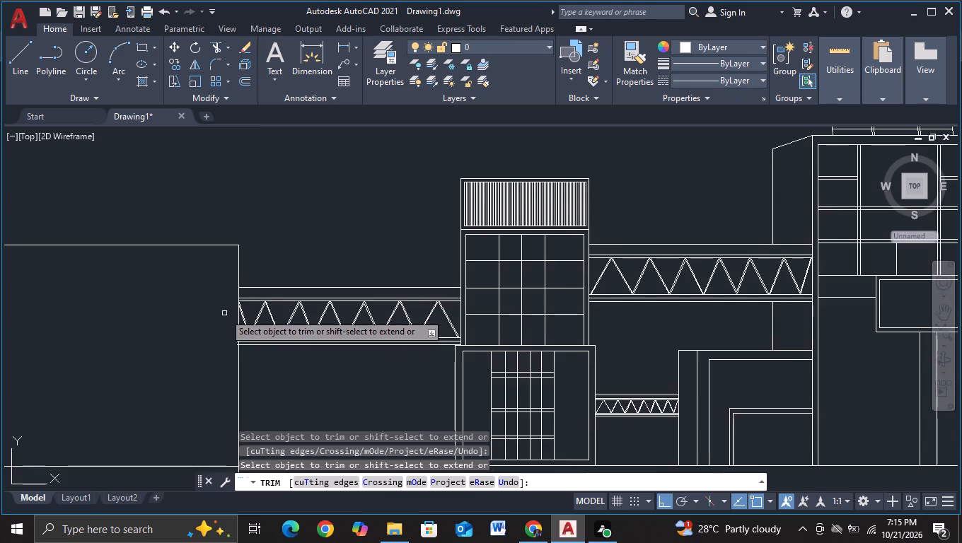
middle_drag(224, 313, 218, 243)
scroll(217, 243, up, 5)
middle_drag(228, 293, 170, 163)
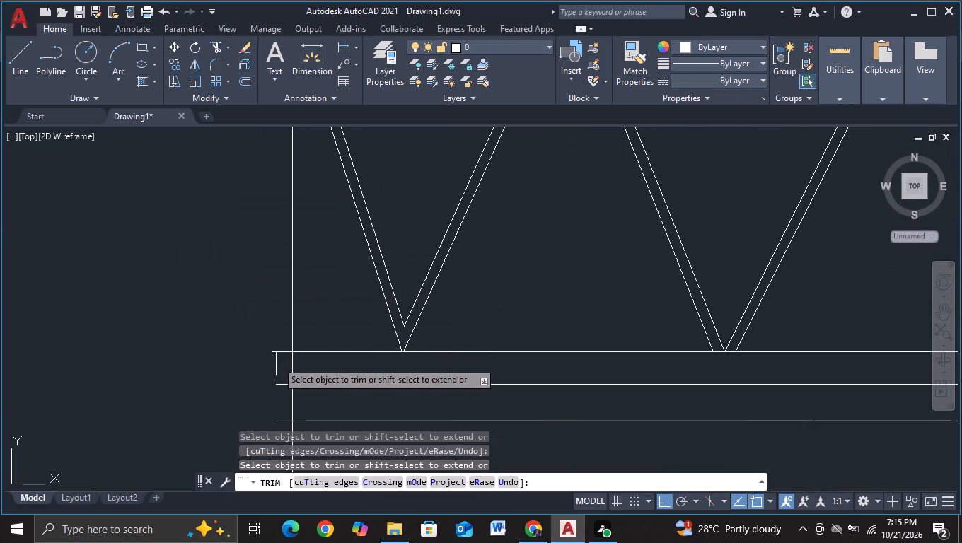
drag(282, 341, 285, 427)
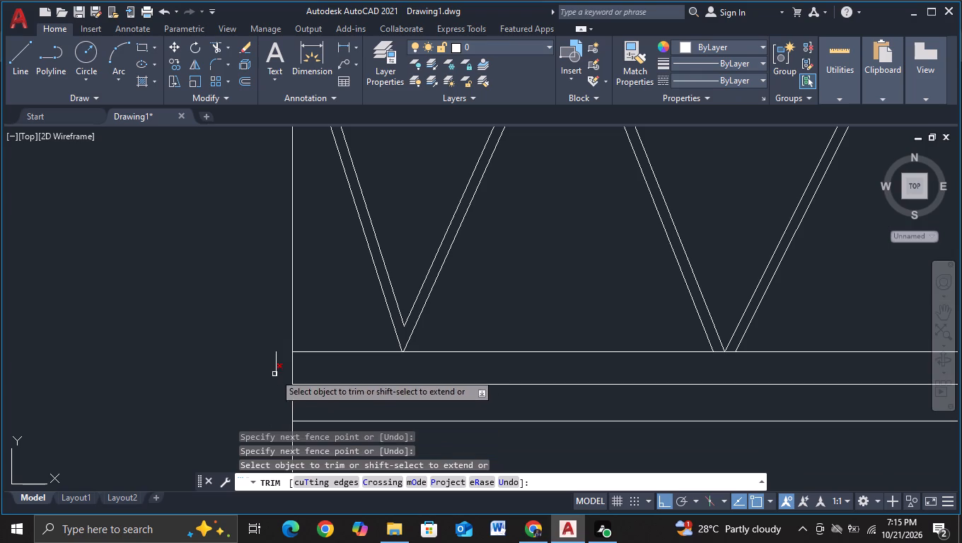
click(276, 365)
scroll(242, 310, down, 2)
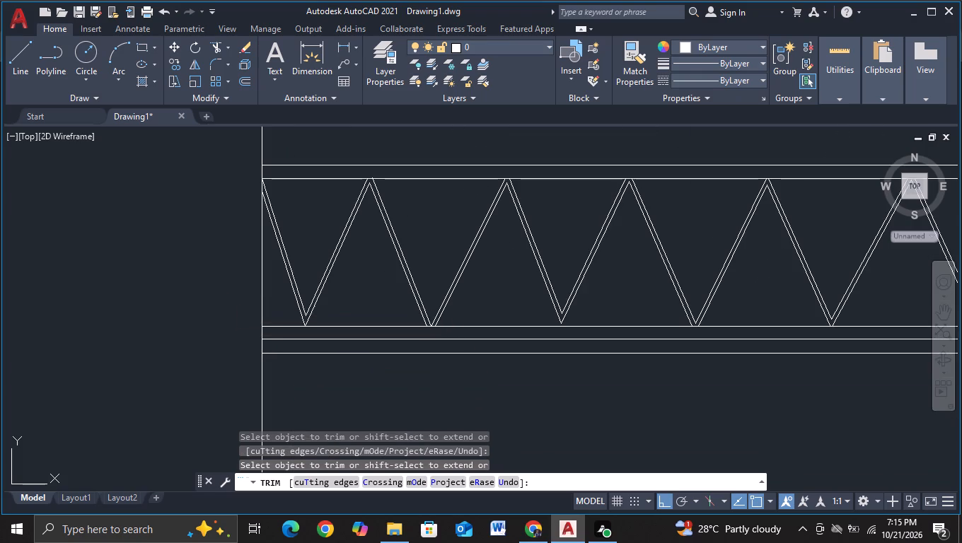
key(Escape)
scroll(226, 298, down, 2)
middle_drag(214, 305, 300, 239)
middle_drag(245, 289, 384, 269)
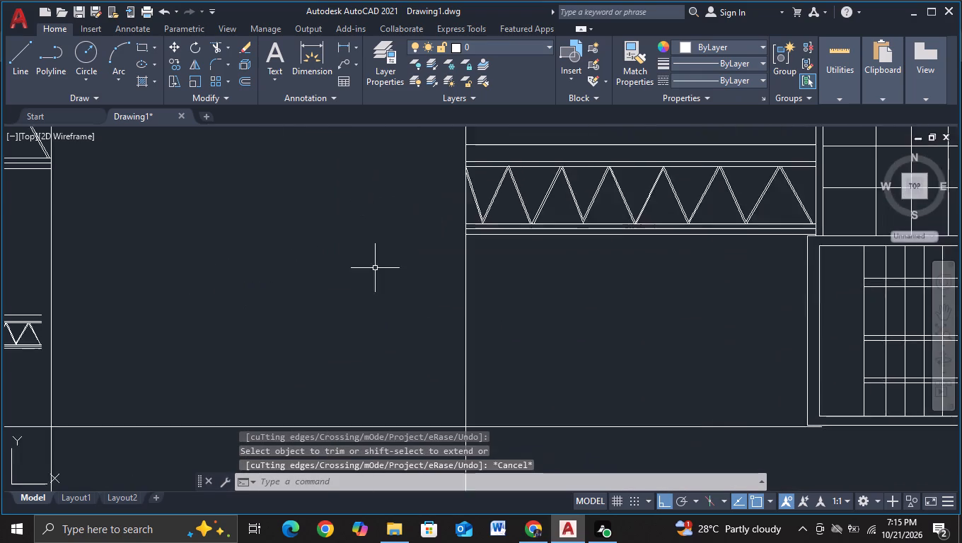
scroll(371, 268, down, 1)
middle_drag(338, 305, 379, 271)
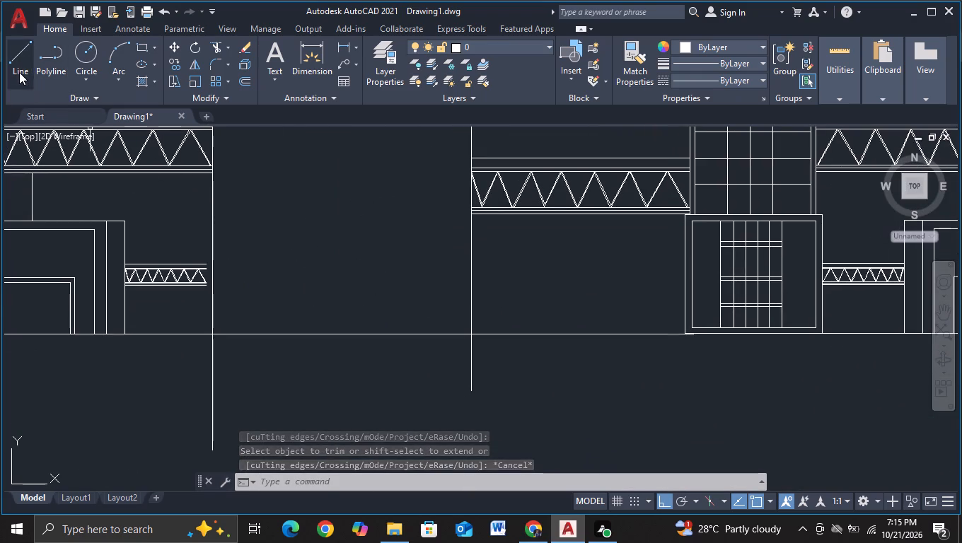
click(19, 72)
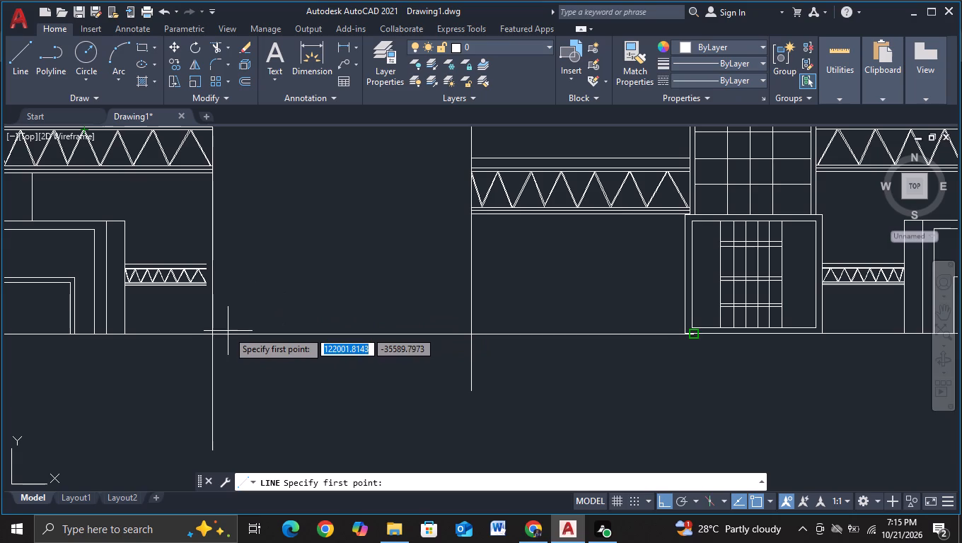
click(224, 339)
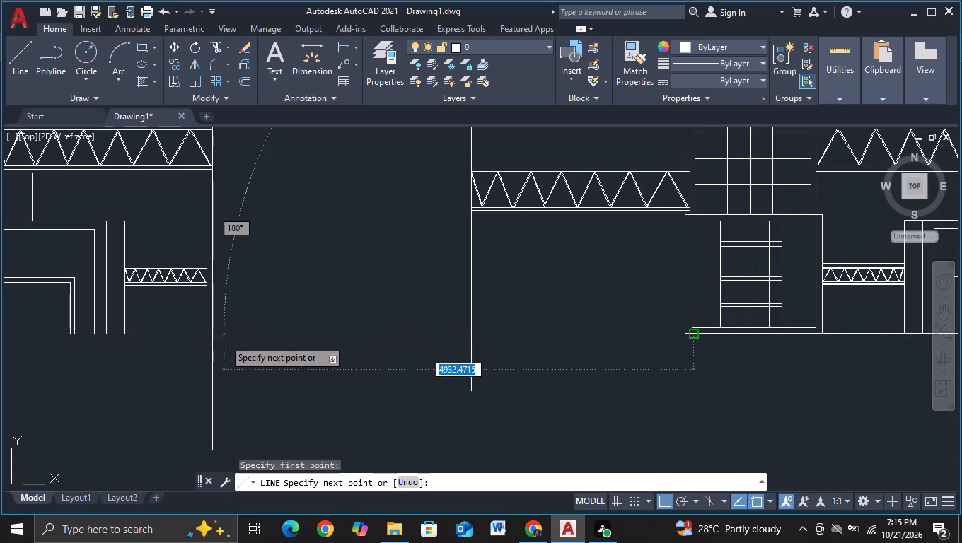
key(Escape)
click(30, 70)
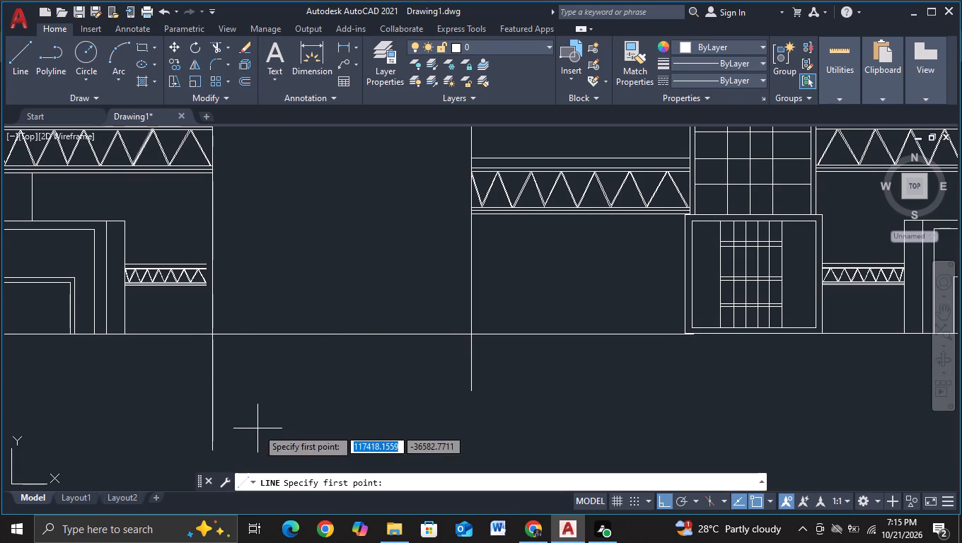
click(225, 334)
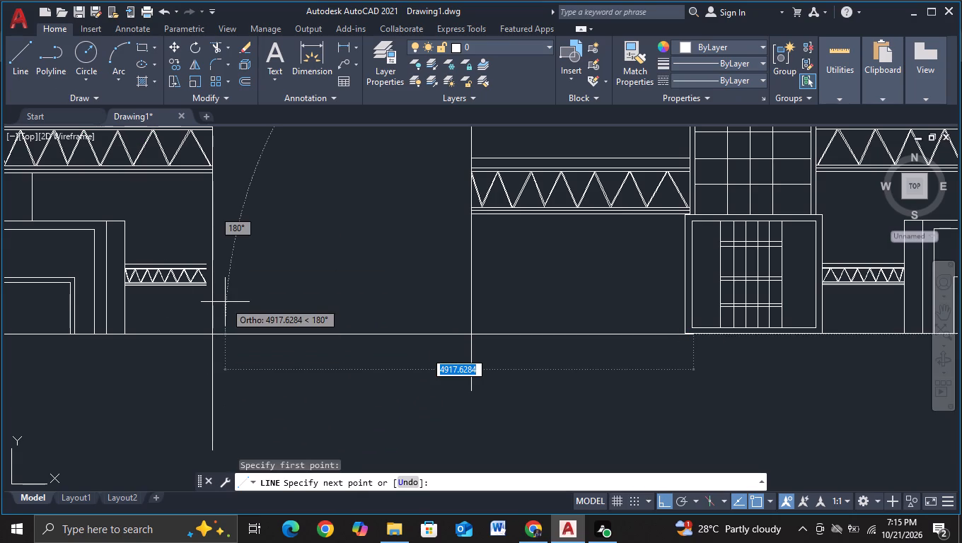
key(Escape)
With object snap off, draw the central block's inner outline: about 2,190 units up from the ground line, 2,500 across, and down past it.
click(21, 87)
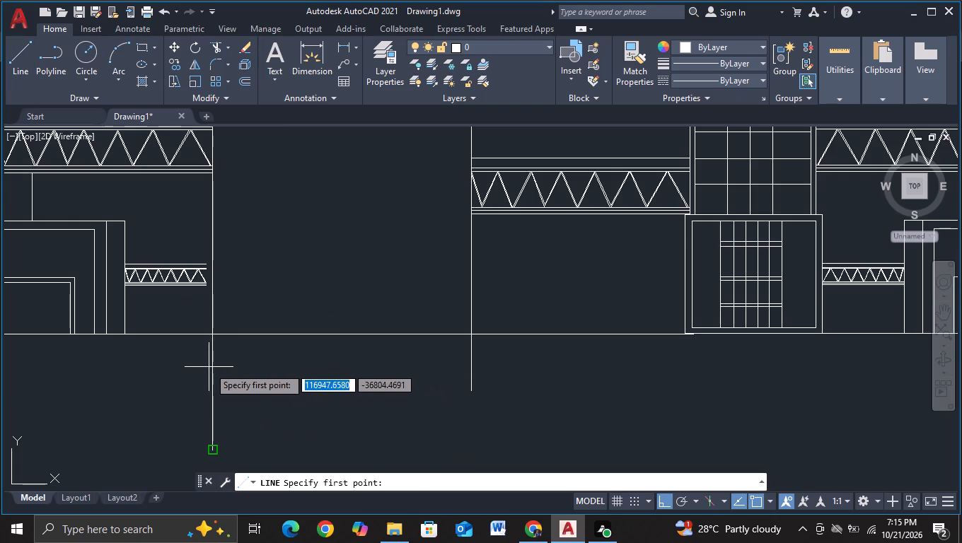
key(F3)
scroll(226, 353, up, 1)
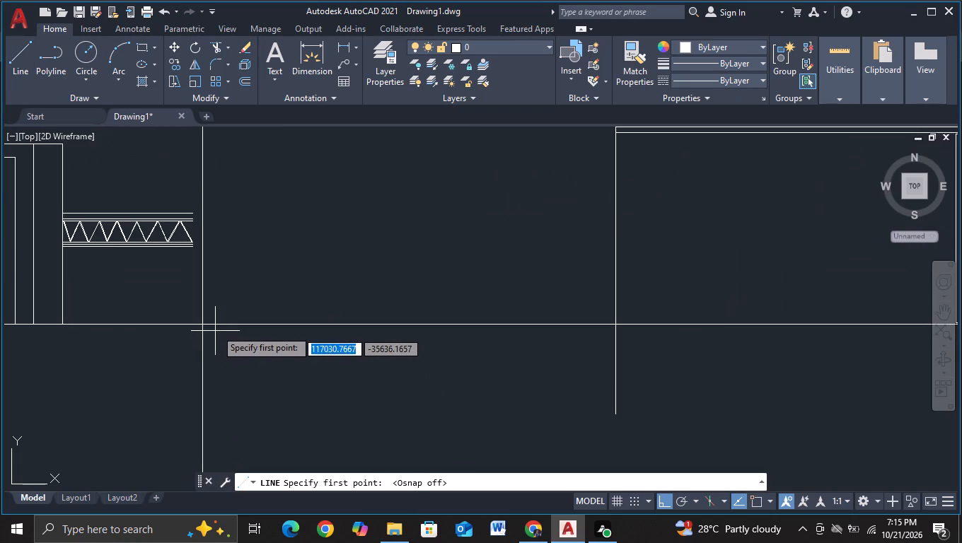
click(219, 327)
middle_drag(219, 270, 207, 414)
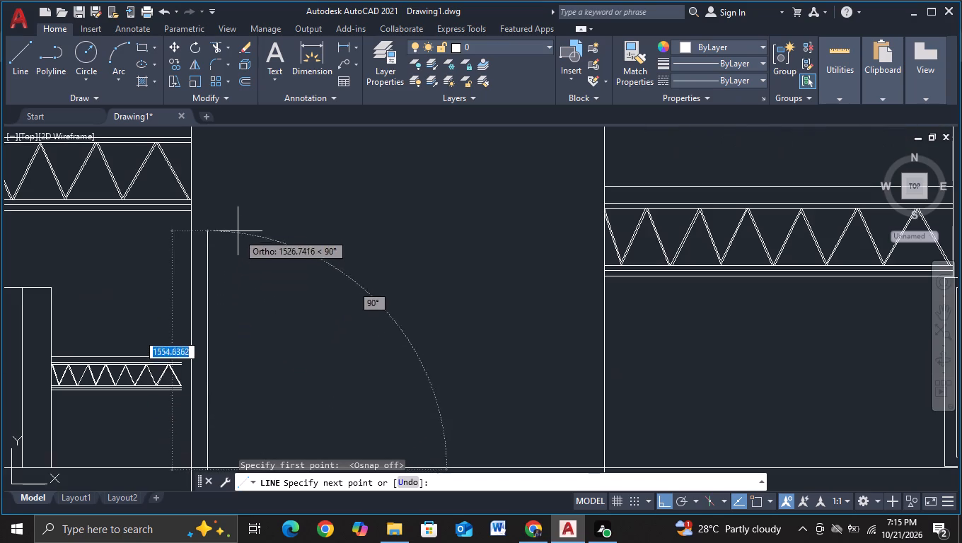
middle_drag(238, 229, 253, 407)
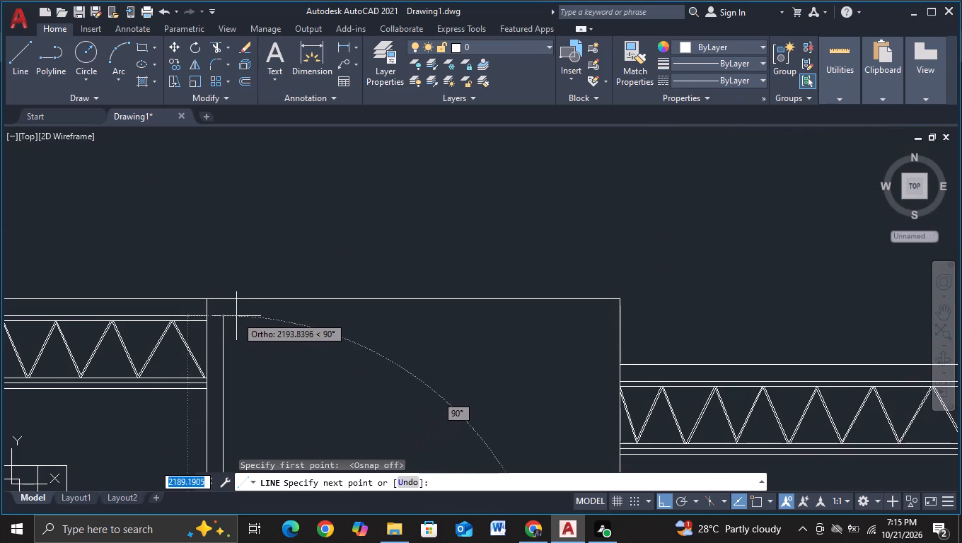
click(236, 316)
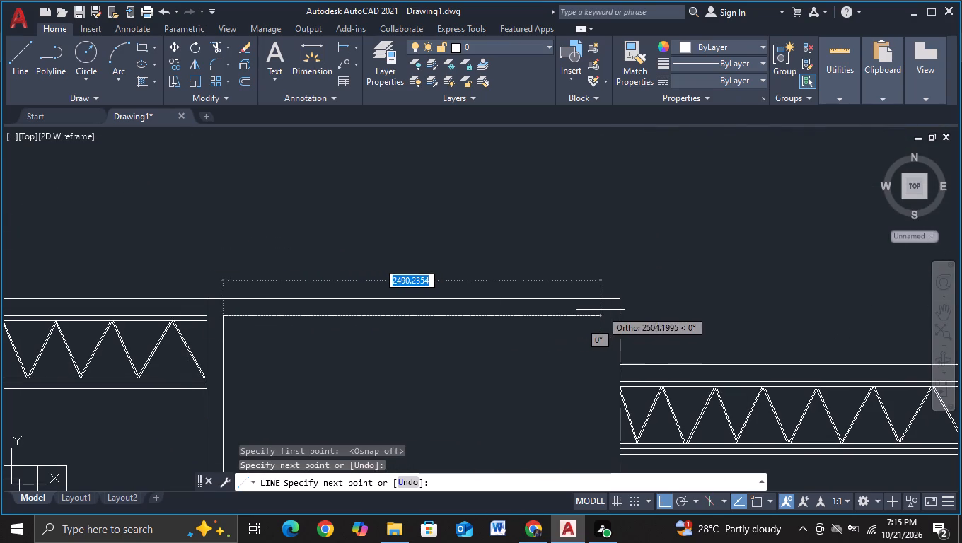
click(601, 310)
scroll(608, 378, down, 2)
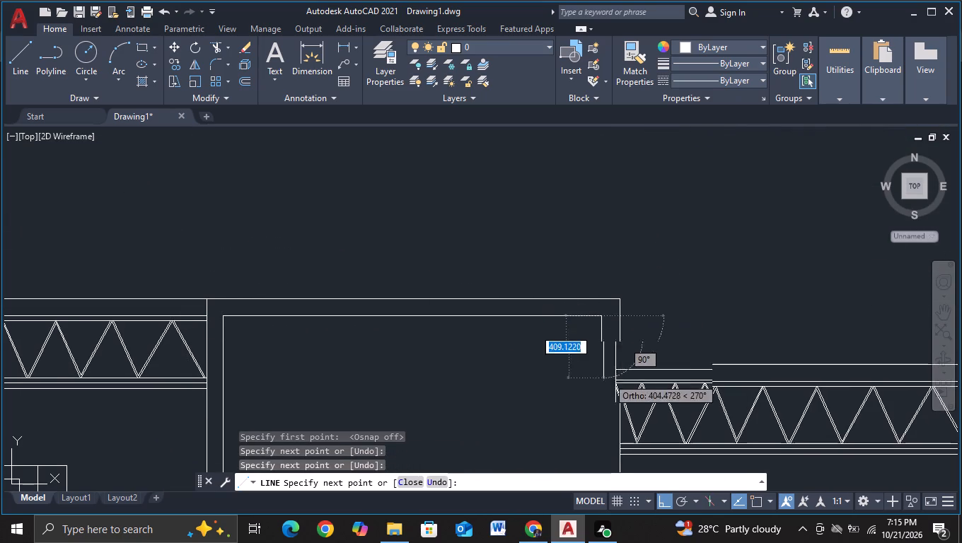
middle_drag(605, 396, 565, 223)
click(555, 384)
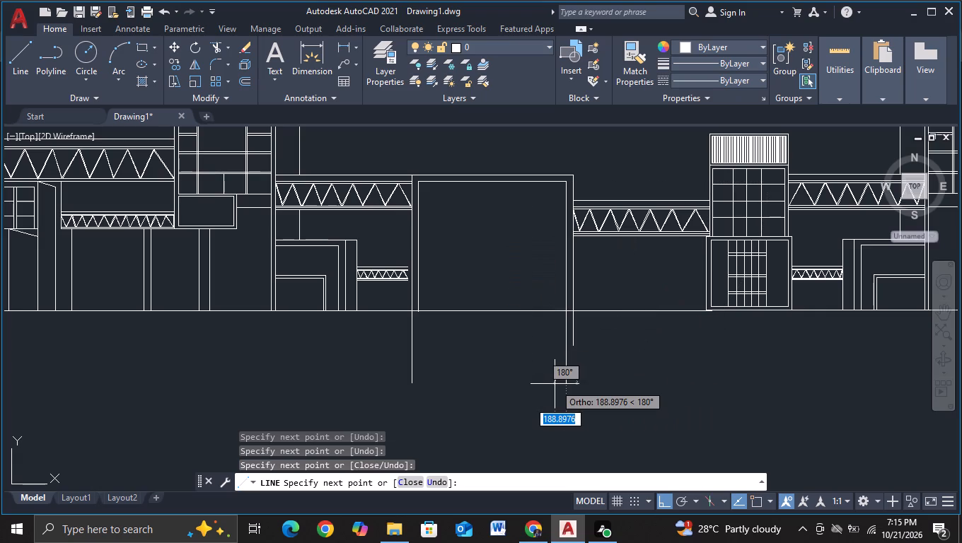
key(Escape)
Trim the central block's outer and inner vertical lines where they extend below the ground line.
click(222, 51)
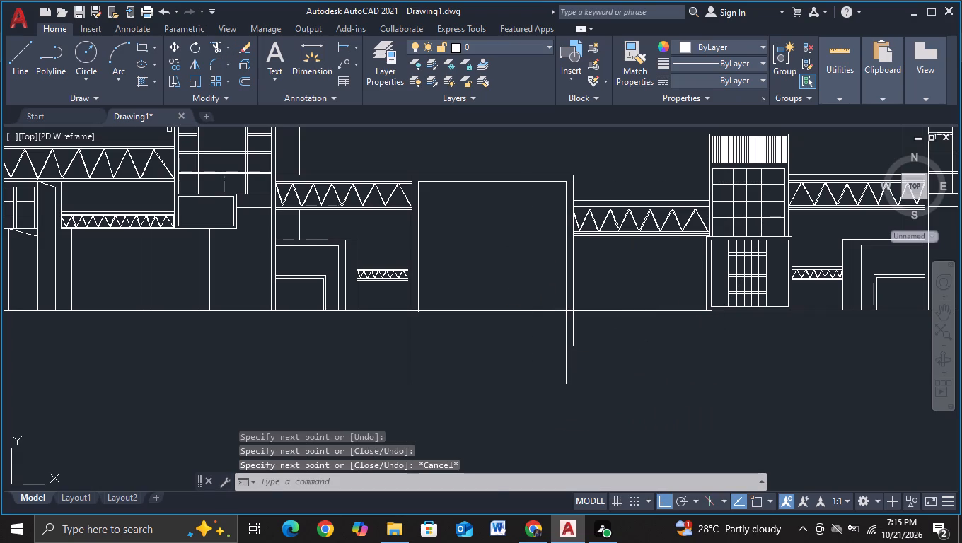
drag(379, 334, 622, 332)
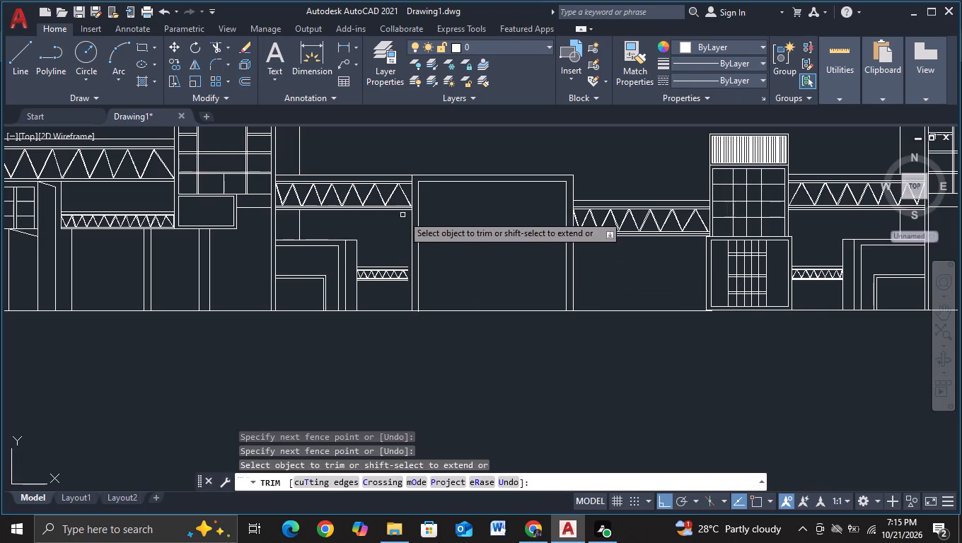
scroll(402, 215, up, 1)
key(Escape)
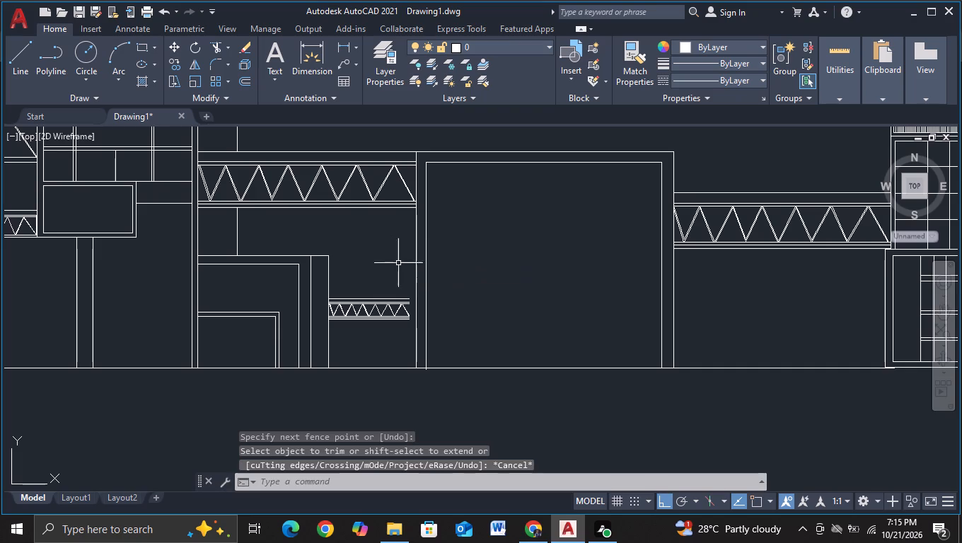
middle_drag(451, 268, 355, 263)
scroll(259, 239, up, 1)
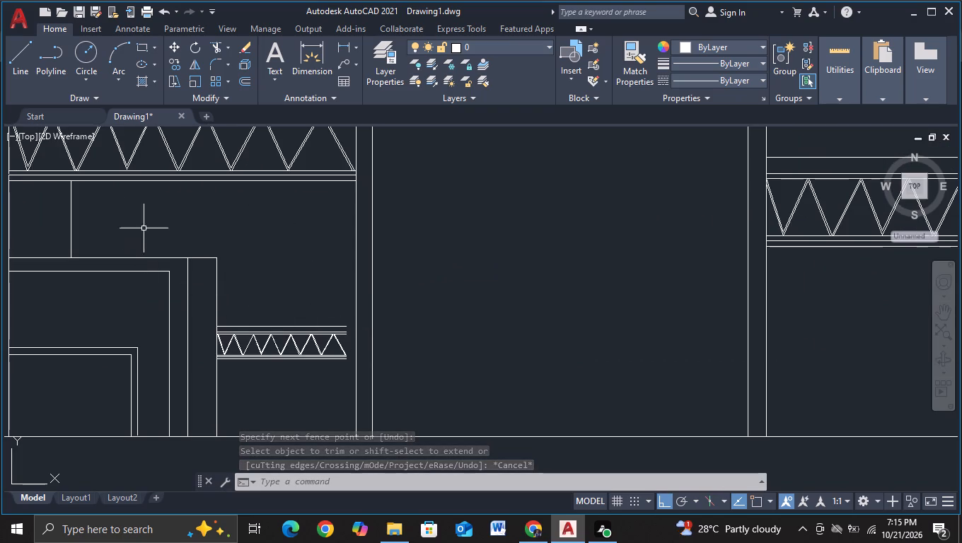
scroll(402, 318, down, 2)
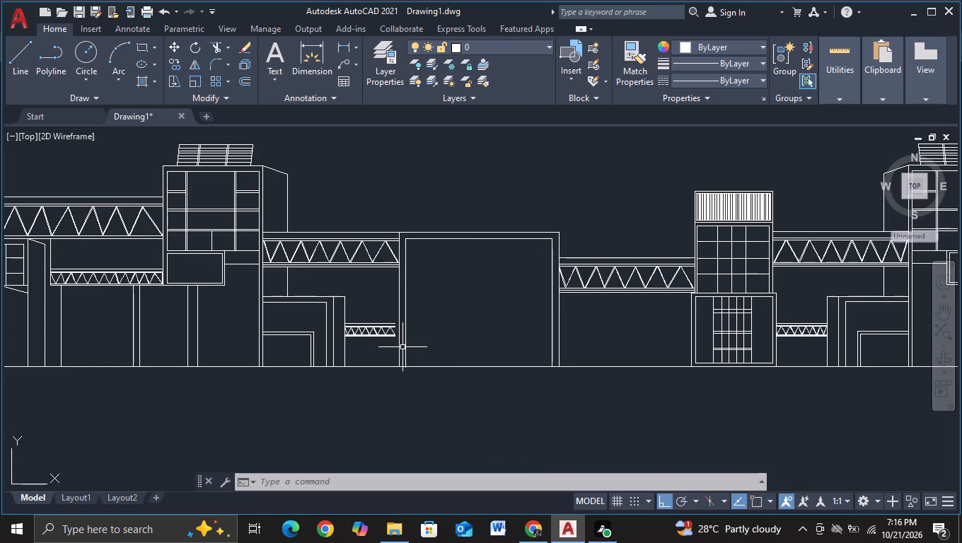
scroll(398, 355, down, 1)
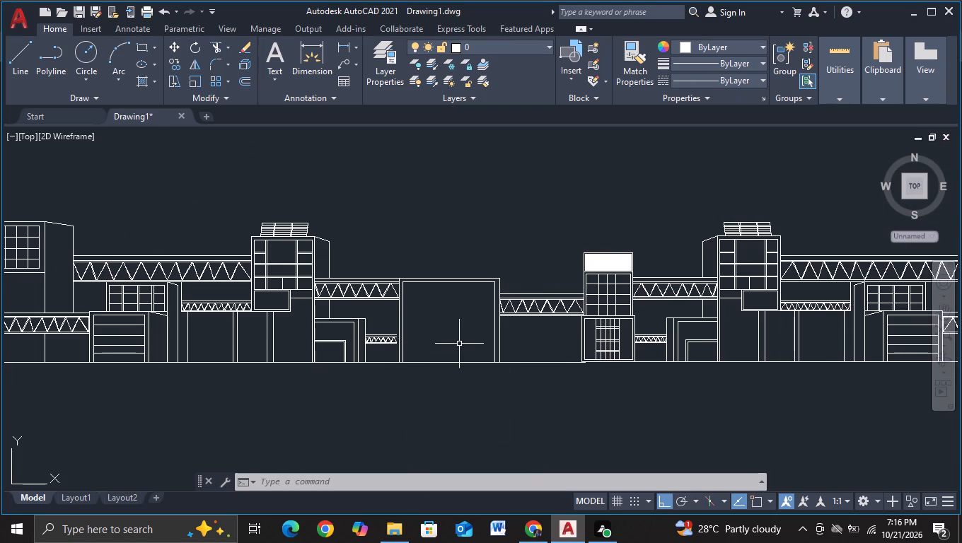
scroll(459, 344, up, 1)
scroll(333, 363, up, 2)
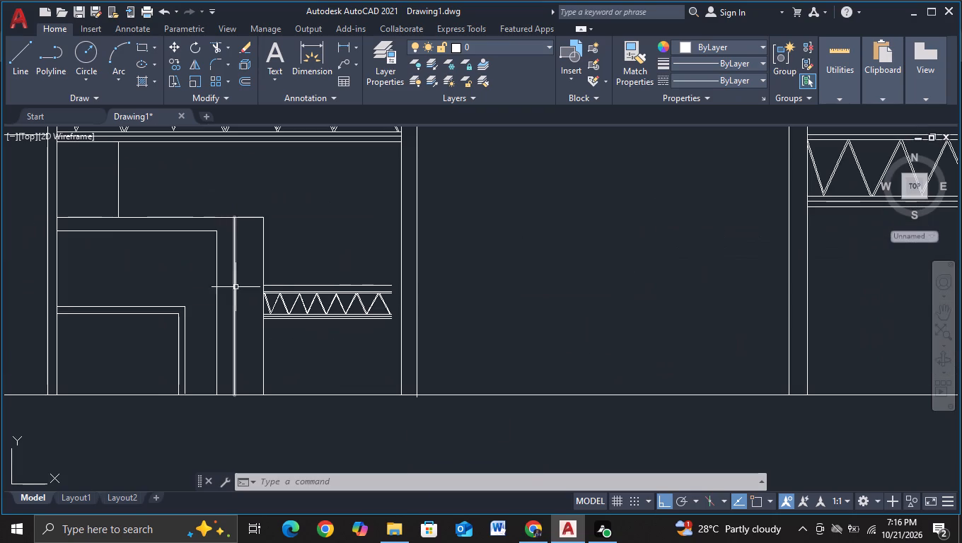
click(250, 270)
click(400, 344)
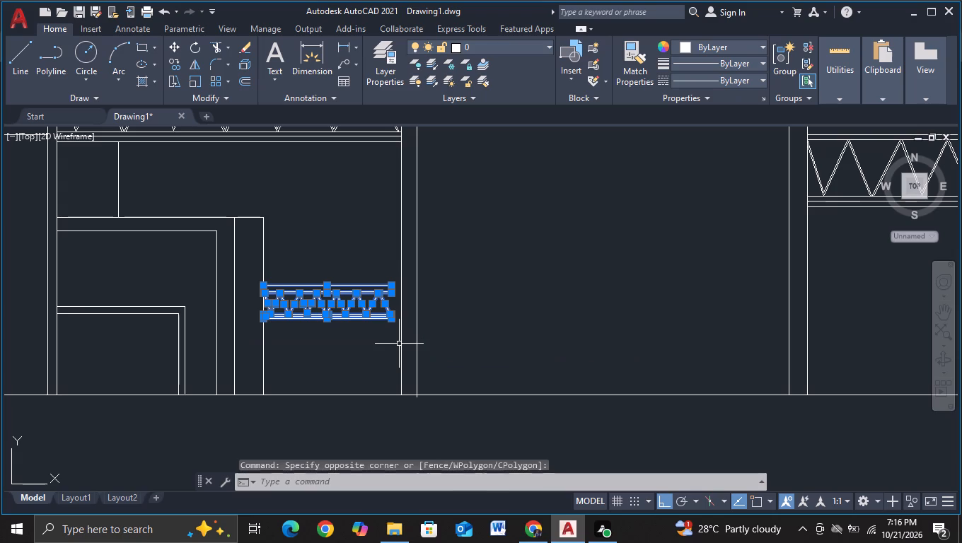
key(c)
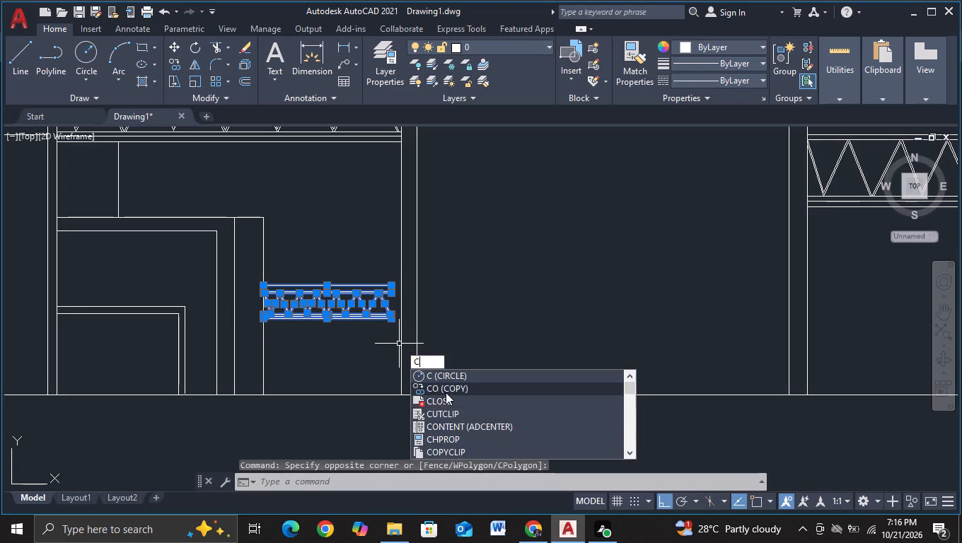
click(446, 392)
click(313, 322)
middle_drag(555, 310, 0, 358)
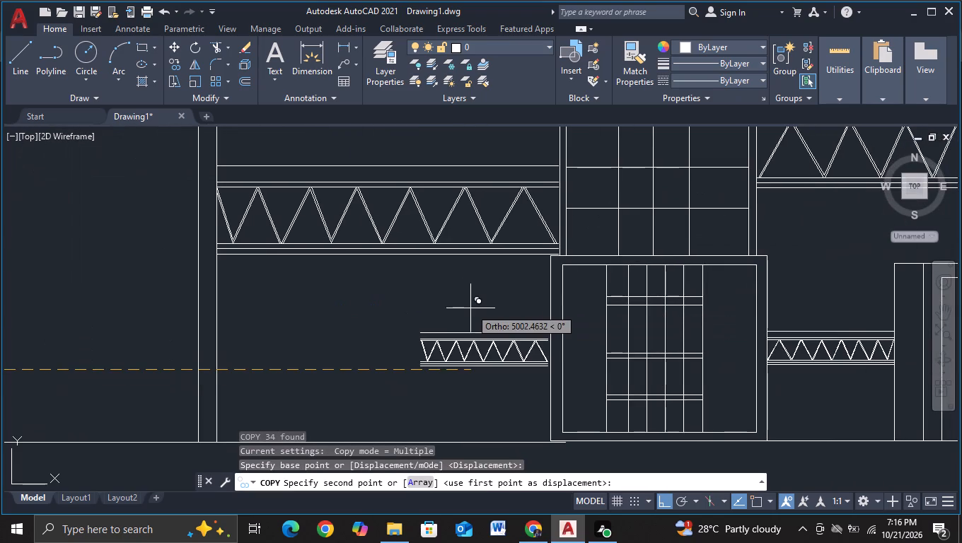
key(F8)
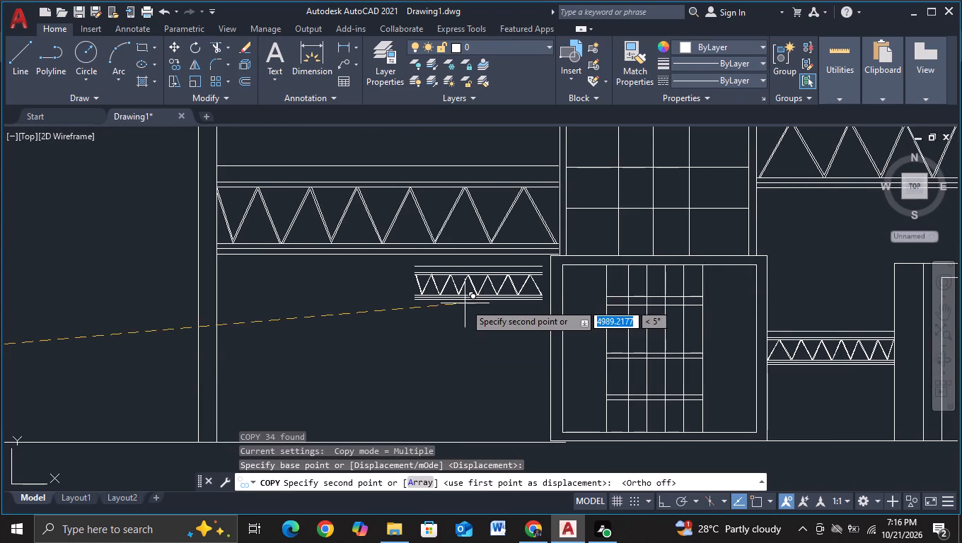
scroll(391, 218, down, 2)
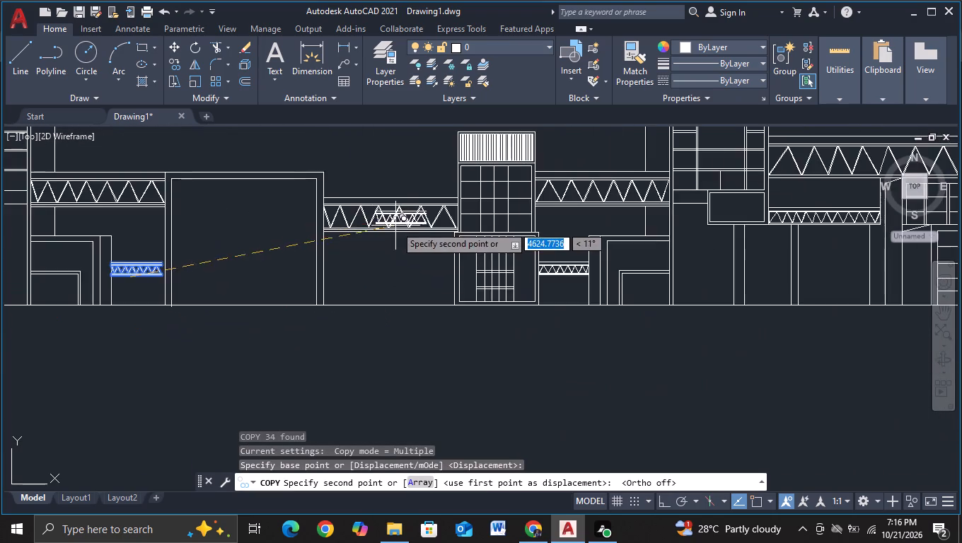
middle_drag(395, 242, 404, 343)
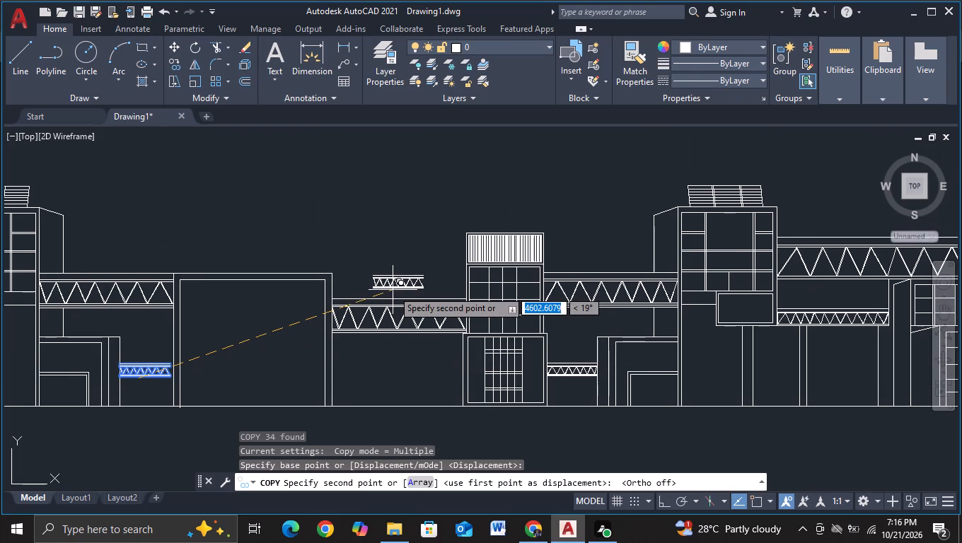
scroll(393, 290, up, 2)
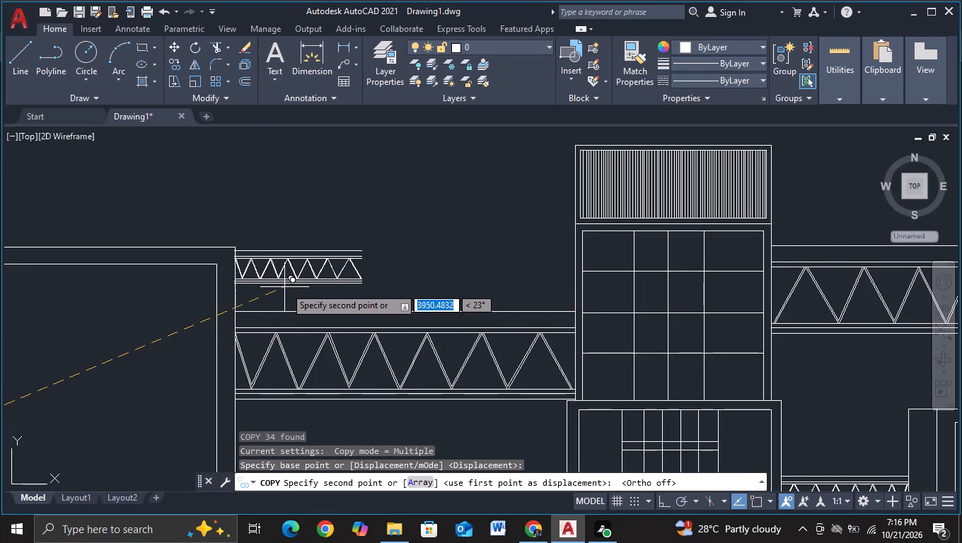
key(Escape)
Copy the truss bridge between the central block and the striped-top tower straight down about 1,146 units, just above the ground line.
middle_drag(419, 390, 407, 310)
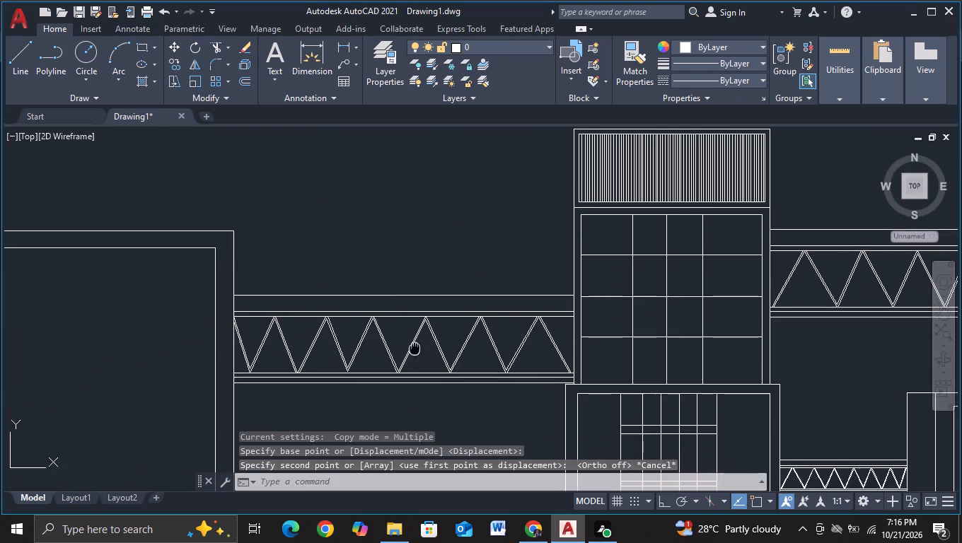
middle_drag(407, 310, 405, 299)
click(214, 201)
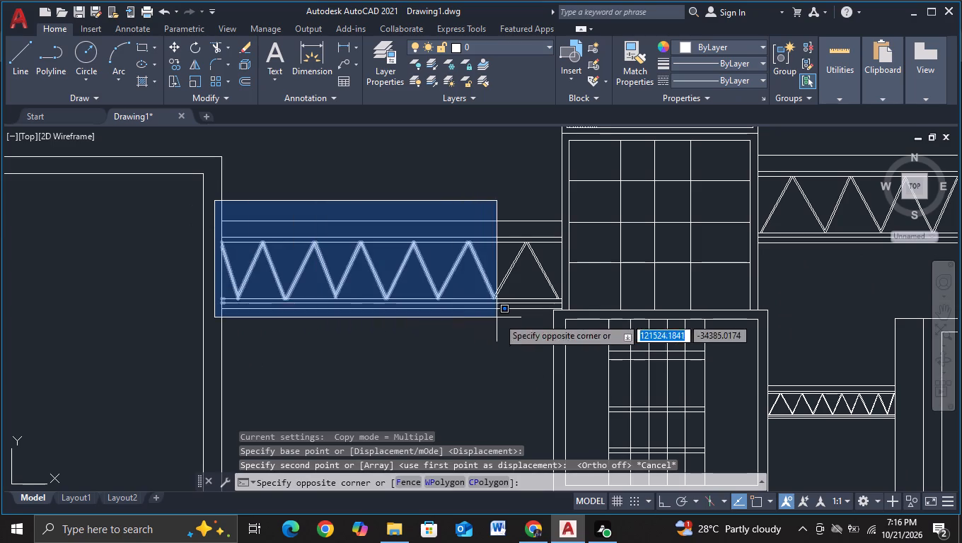
click(566, 339)
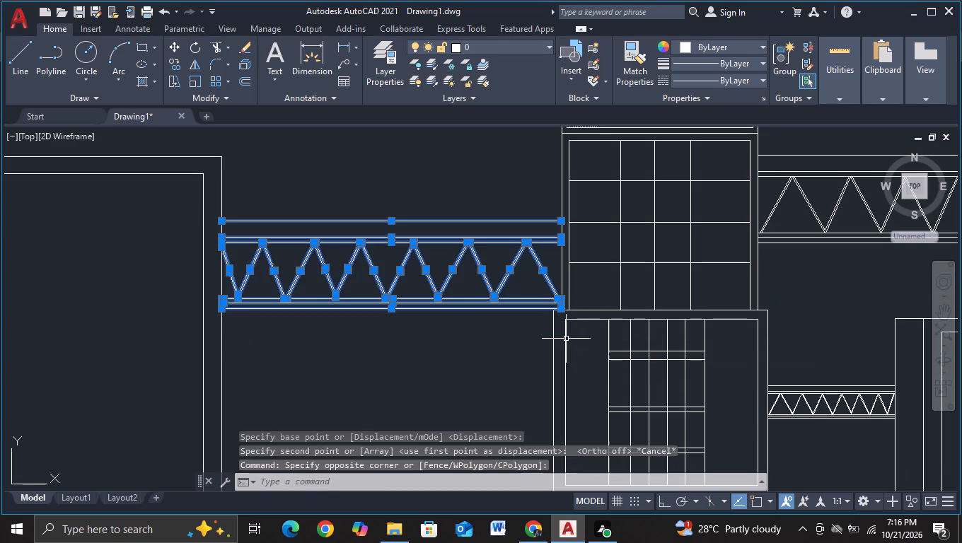
text(xc)
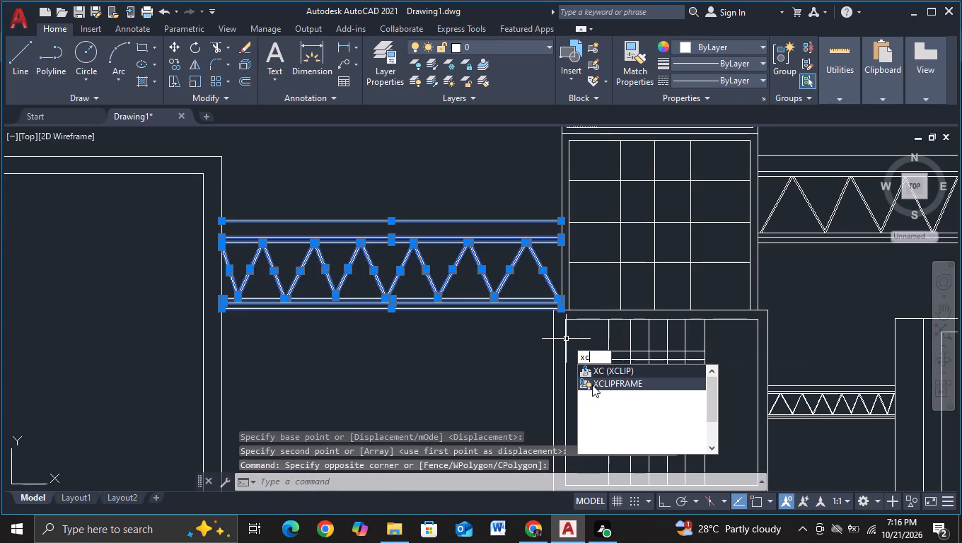
key(BackSpace)
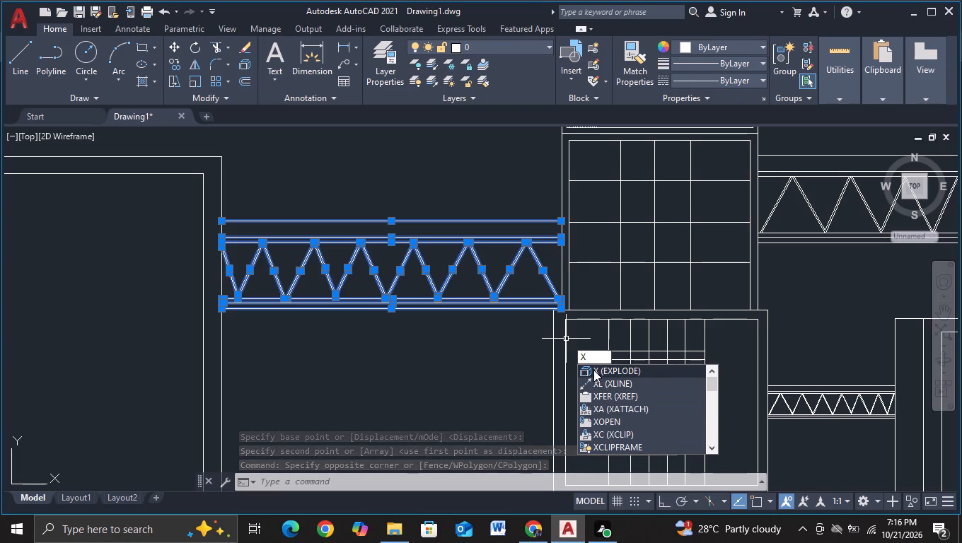
key(BackSpace)
key(c)
click(624, 383)
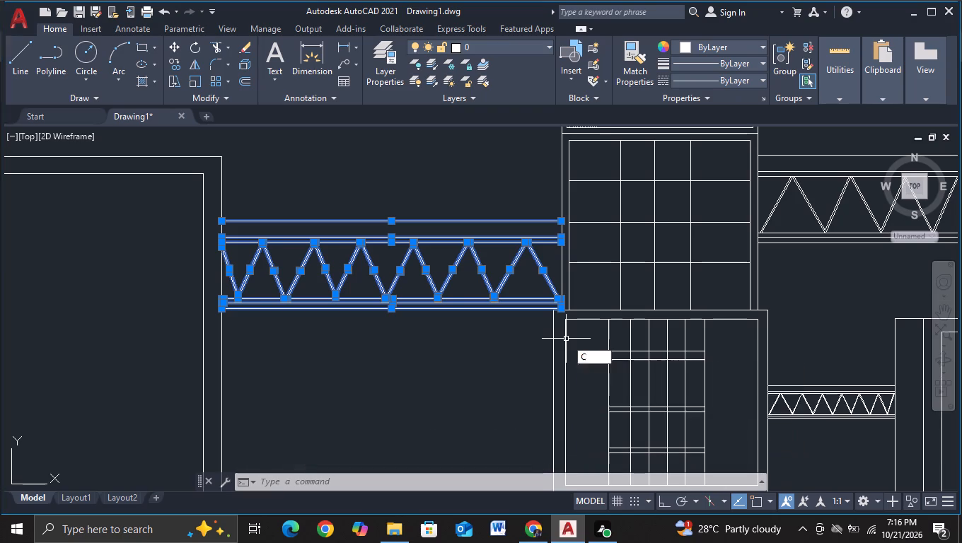
click(444, 292)
middle_drag(461, 368, 453, 310)
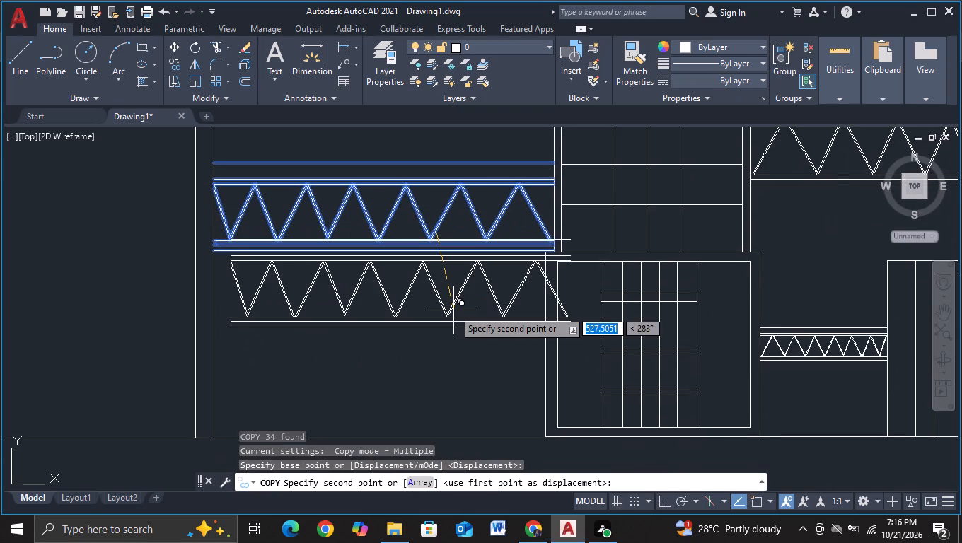
key(F8)
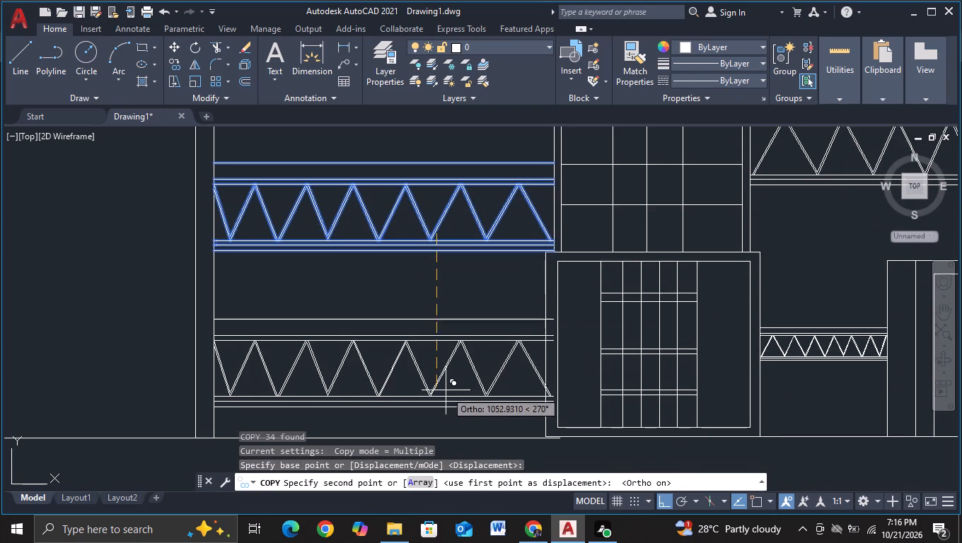
scroll(447, 421, up, 1)
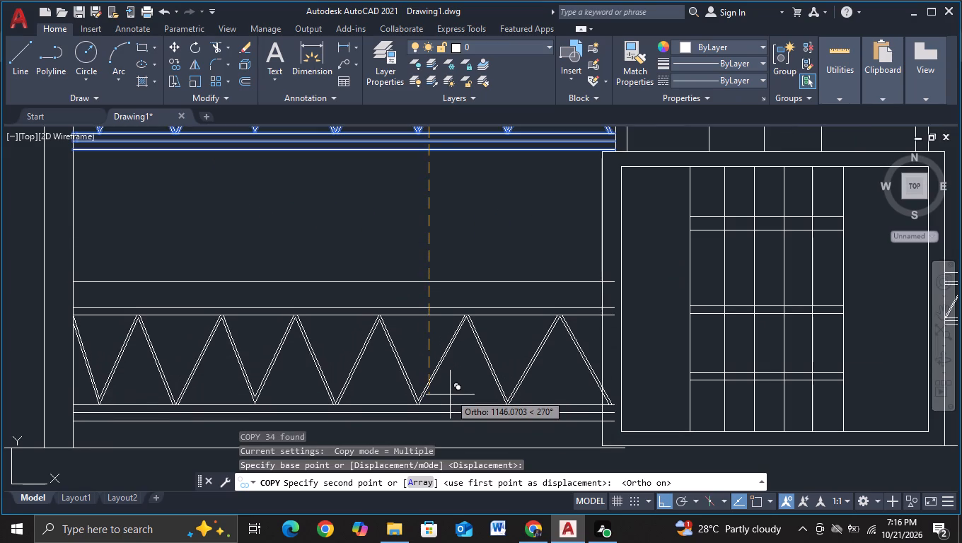
click(450, 395)
key(Escape)
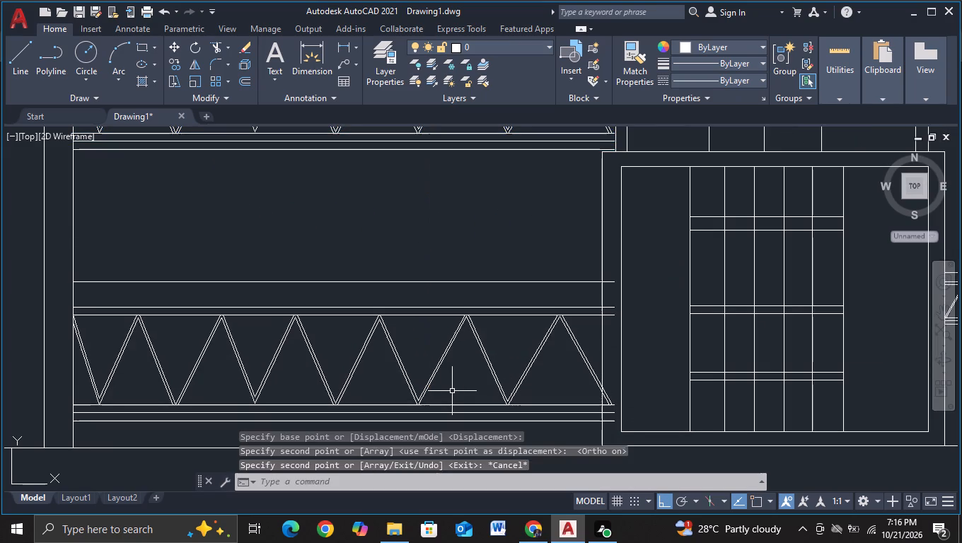
Trim the lower copied bridge's chords and diagonals where they run past the outer edge of the striped-top tower's base.
click(212, 43)
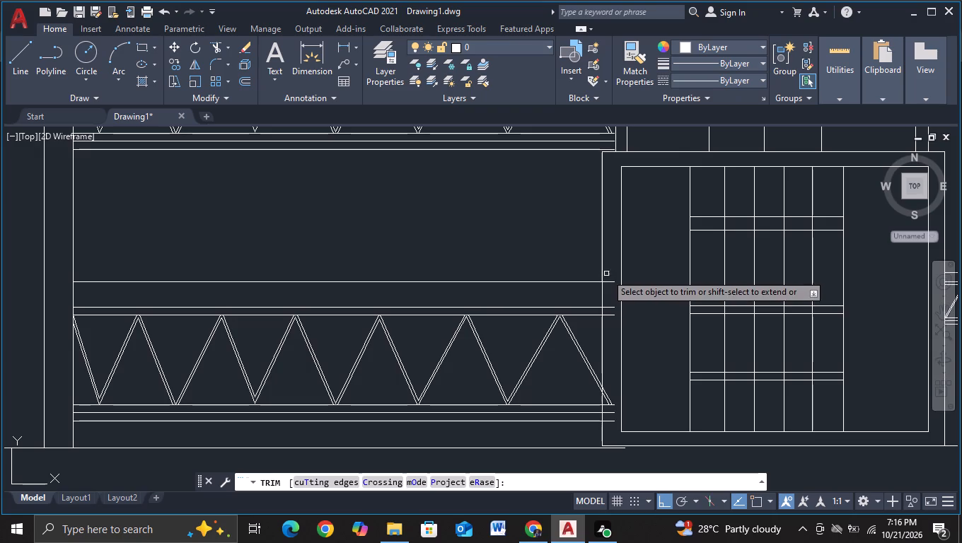
click(606, 273)
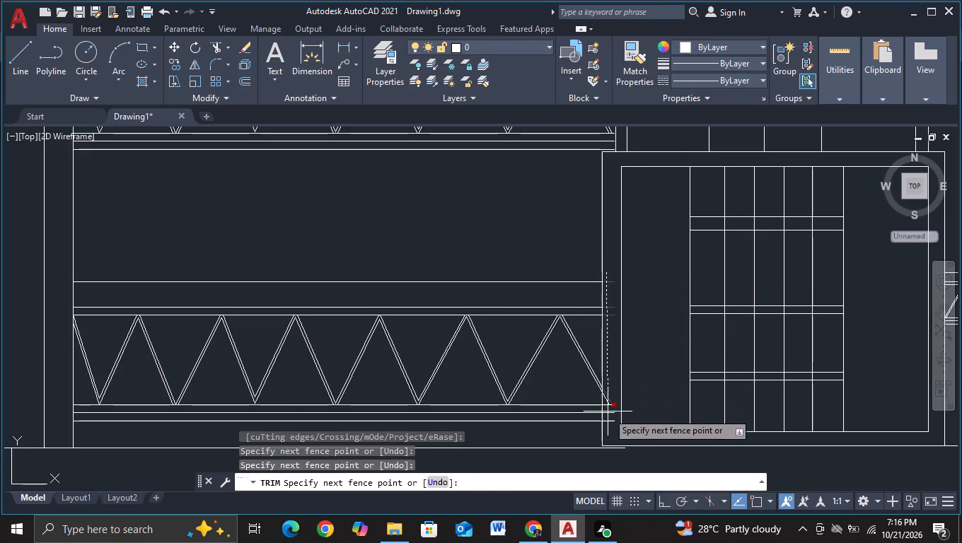
click(608, 430)
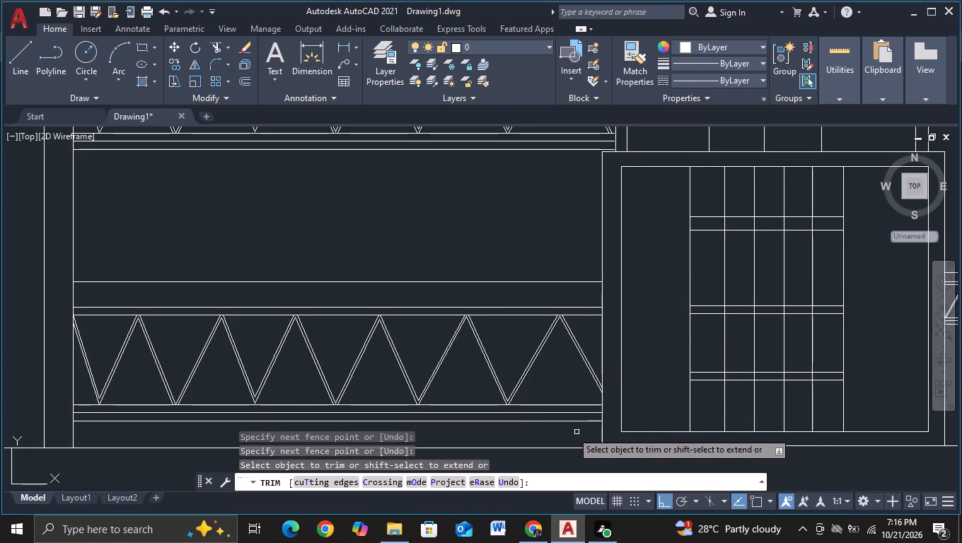
scroll(500, 421, down, 2)
middle_drag(526, 451, 555, 300)
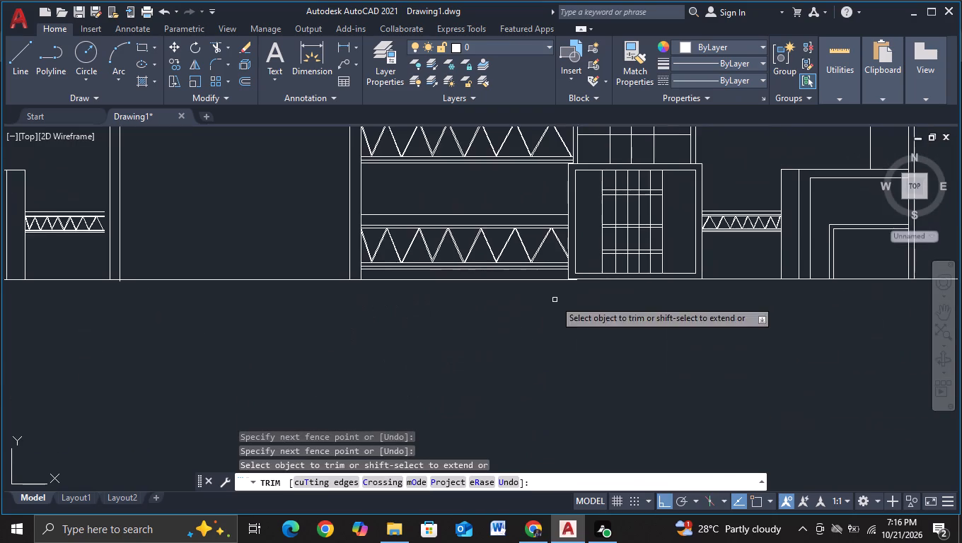
key(Escape)
Draw a vertical line inside the central block near its left side, from below the ground line to above the roof.
scroll(551, 337, down, 2)
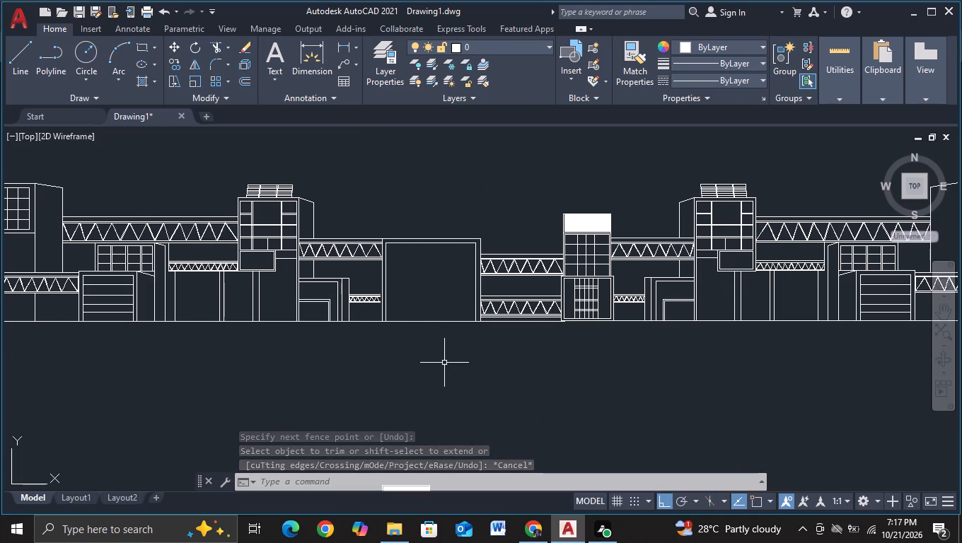
click(18, 57)
scroll(433, 378, up, 1)
middle_drag(418, 369, 375, 385)
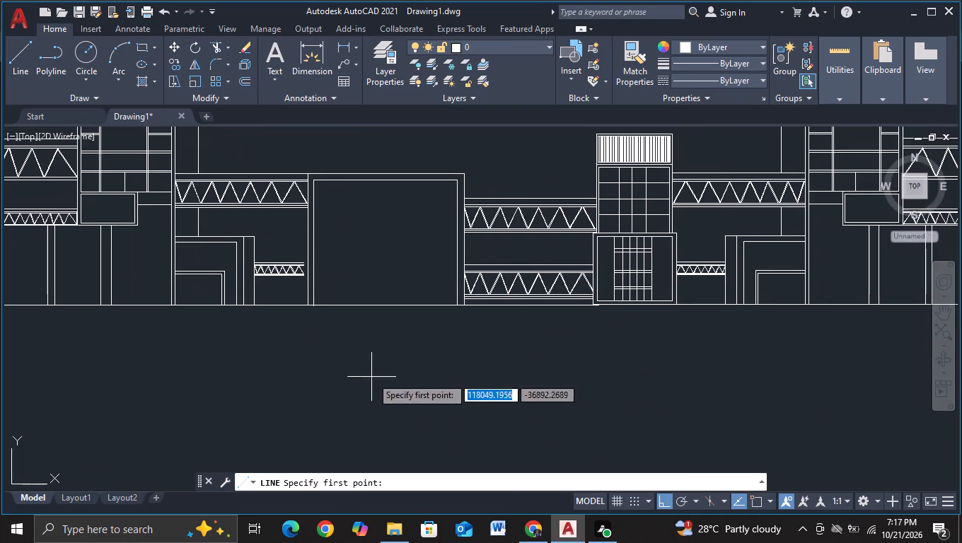
click(340, 314)
middle_drag(333, 235, 347, 363)
click(349, 255)
key(Escape)
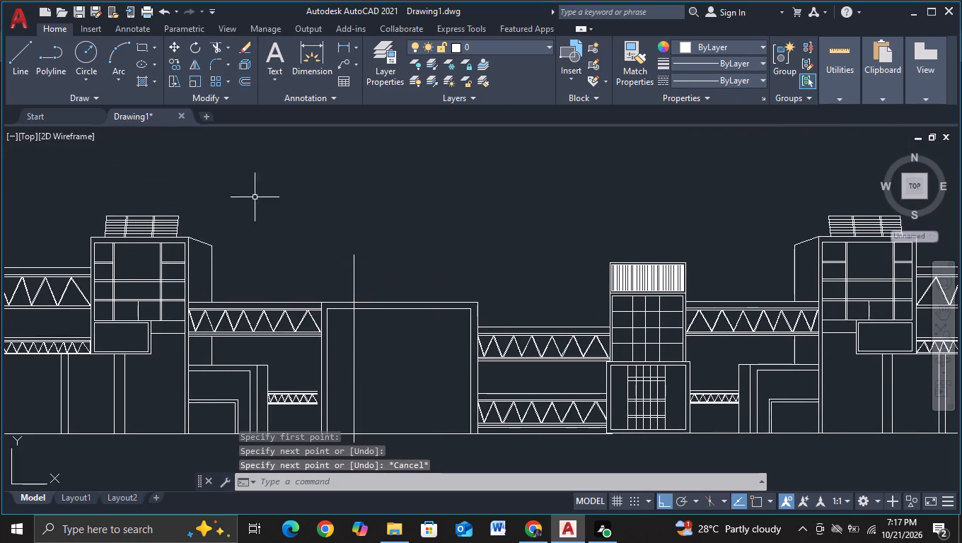
Trim the new vertical line to fit between the central block's inner top line and the ground line.
click(216, 47)
drag(337, 271, 403, 266)
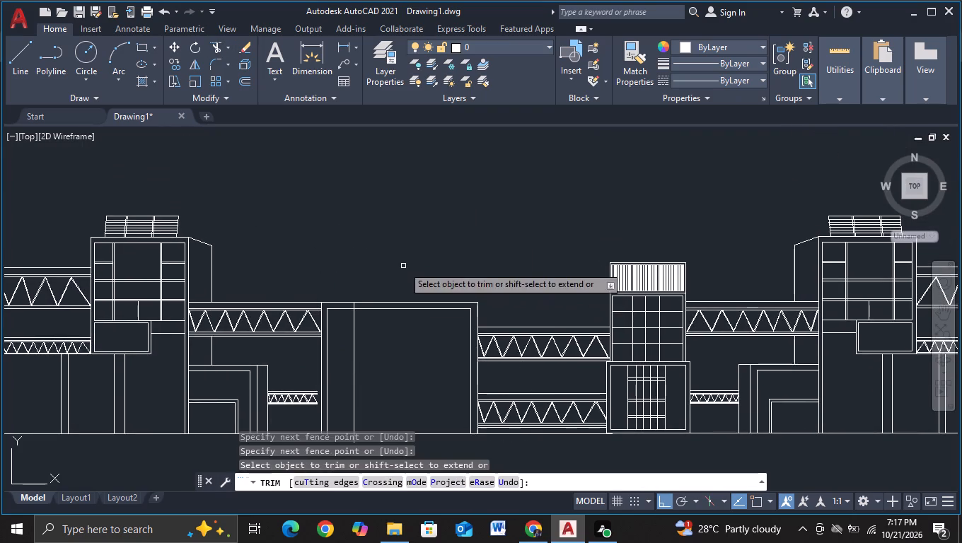
scroll(378, 275, up, 2)
click(304, 353)
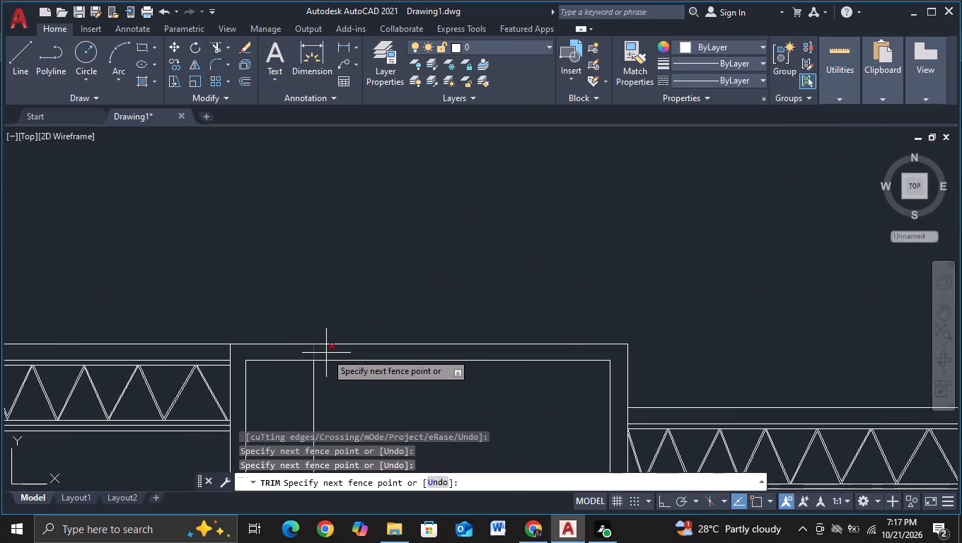
scroll(326, 353, down, 1)
click(326, 353)
middle_drag(354, 413, 336, 269)
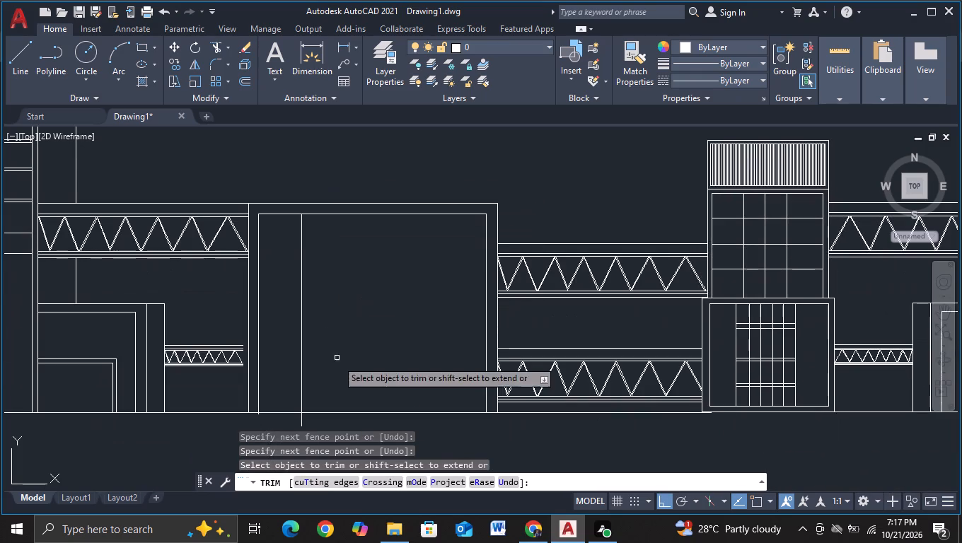
middle_drag(337, 365, 335, 341)
drag(286, 394, 299, 394)
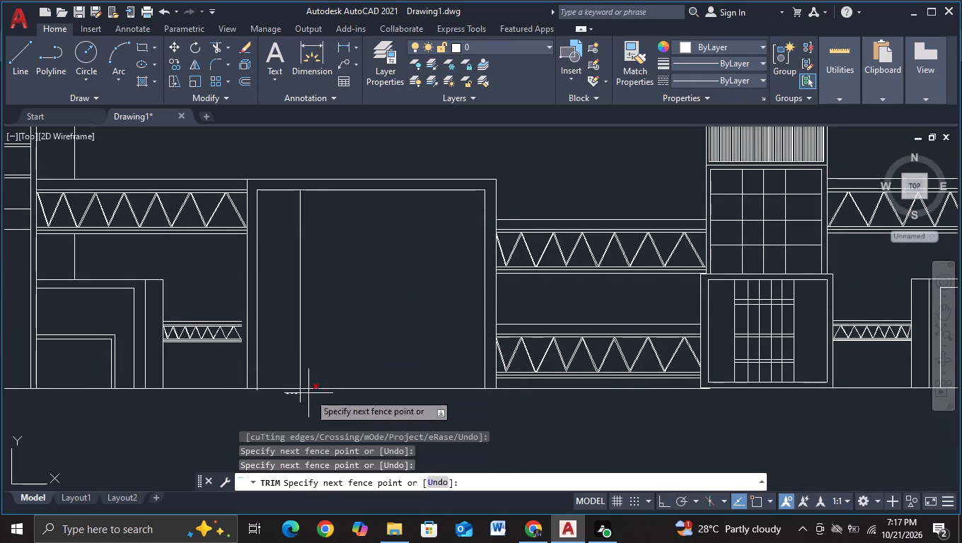
click(311, 392)
key(Escape)
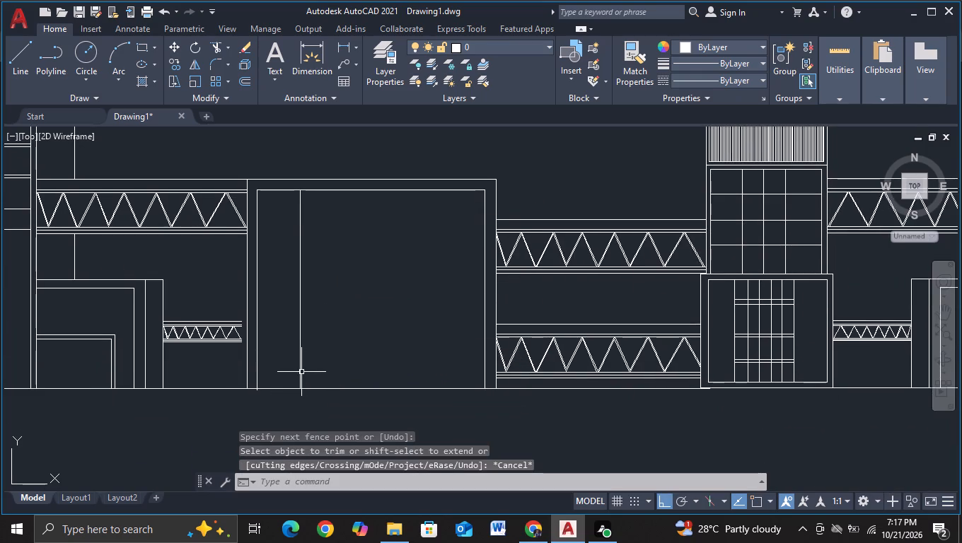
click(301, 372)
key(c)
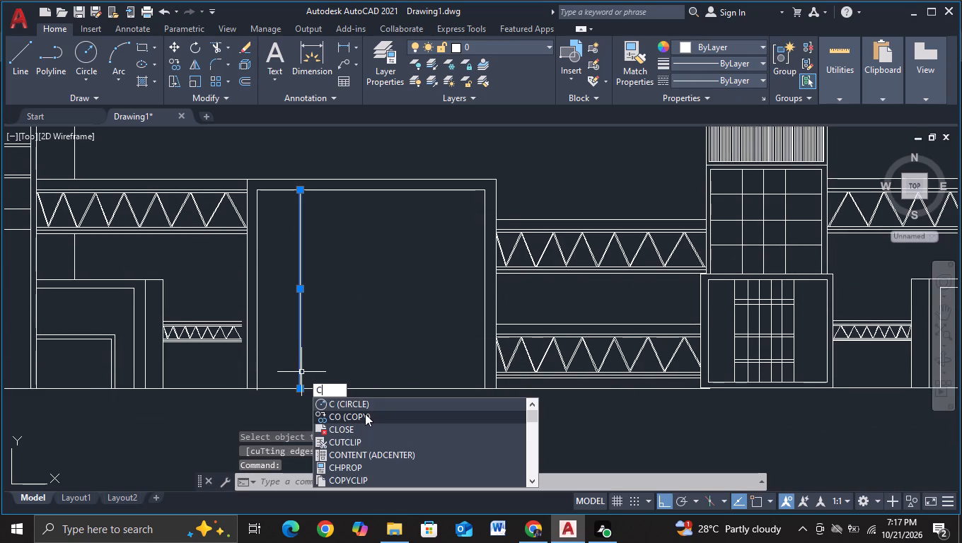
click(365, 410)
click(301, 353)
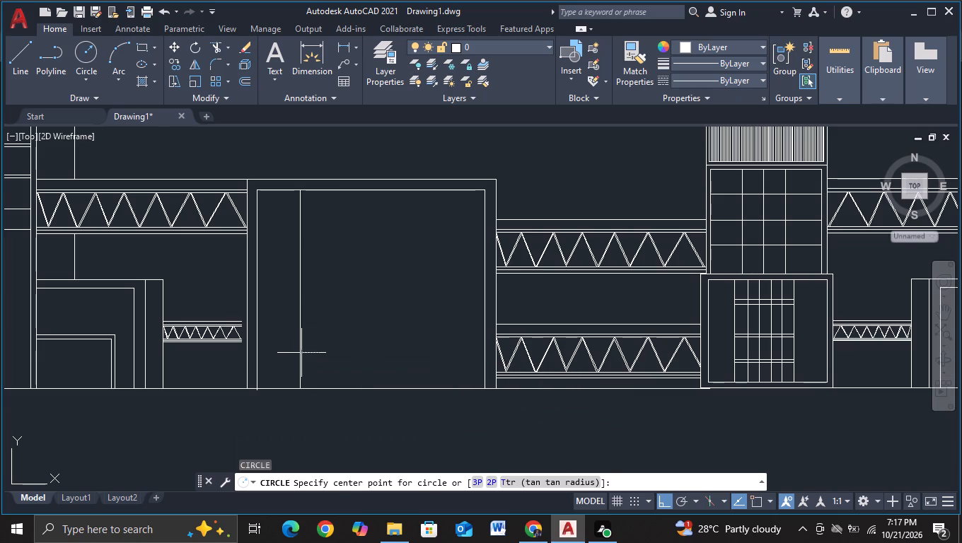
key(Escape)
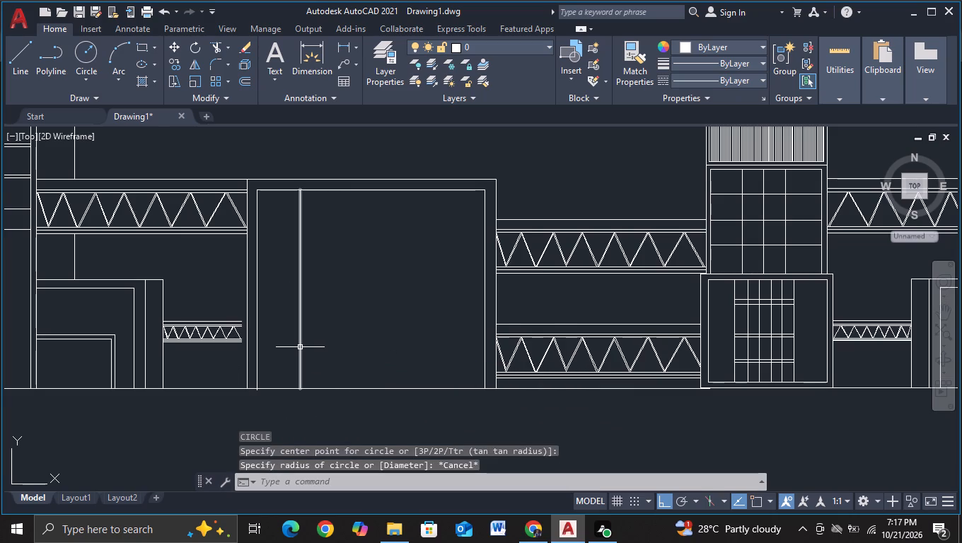
Copy the vertical line four times to the right across the central block, with the farthest copy about 1,708 units away.
click(299, 347)
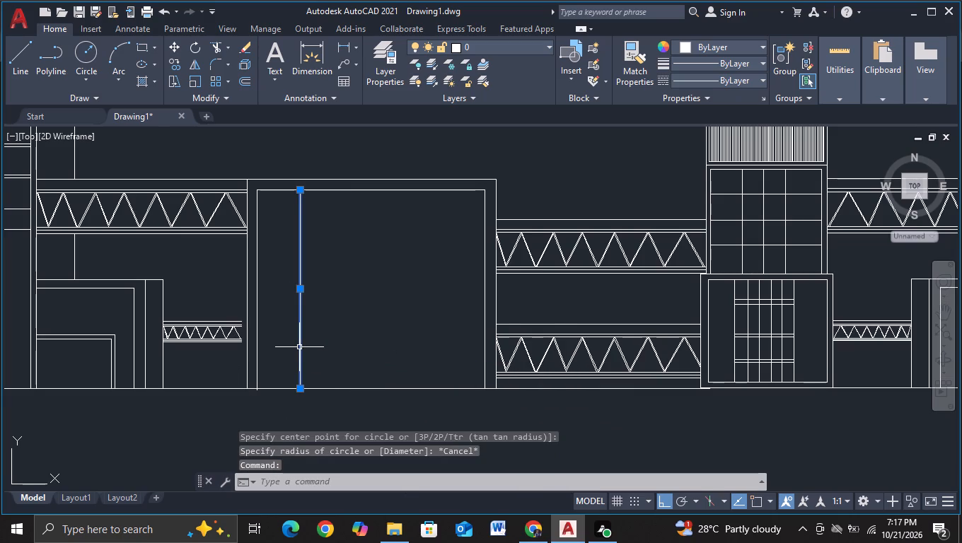
key(c)
click(354, 392)
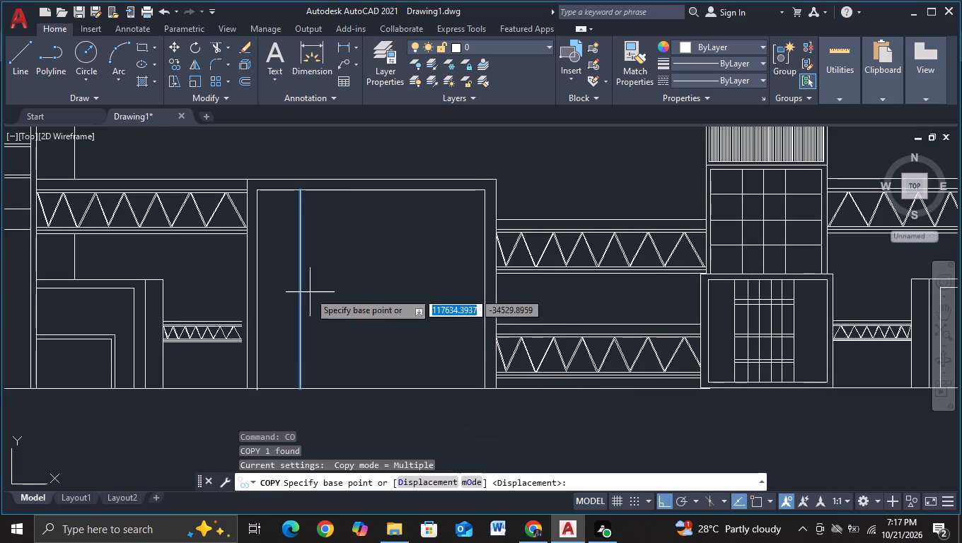
click(300, 291)
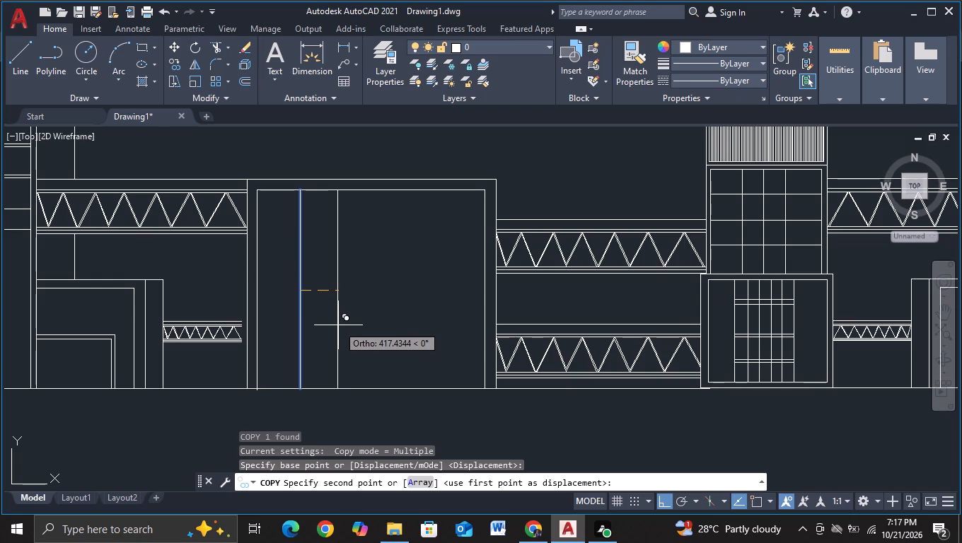
click(342, 323)
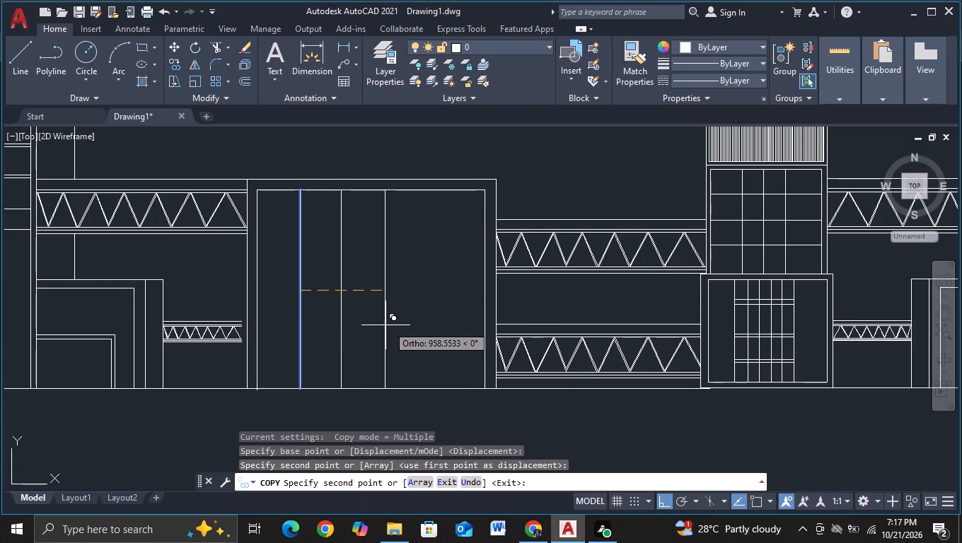
click(385, 327)
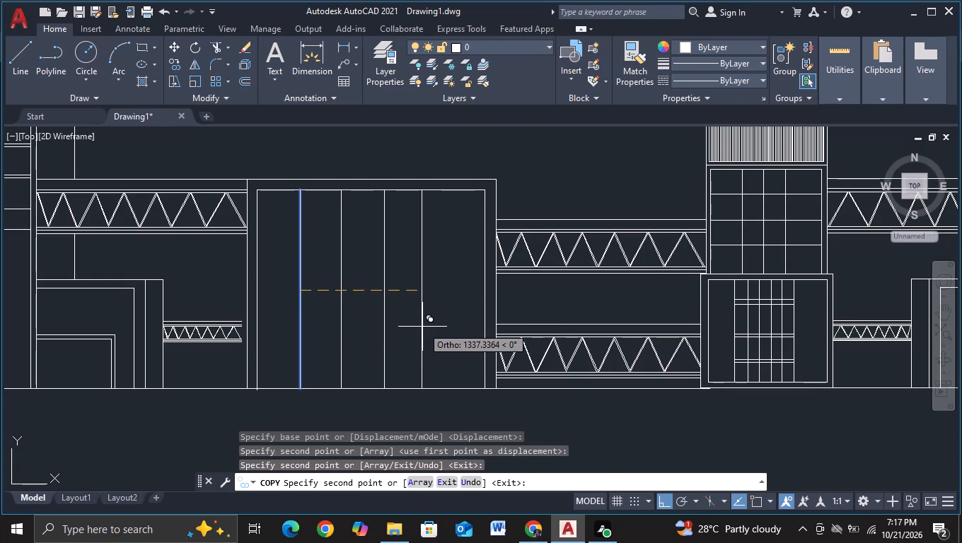
click(422, 327)
click(456, 329)
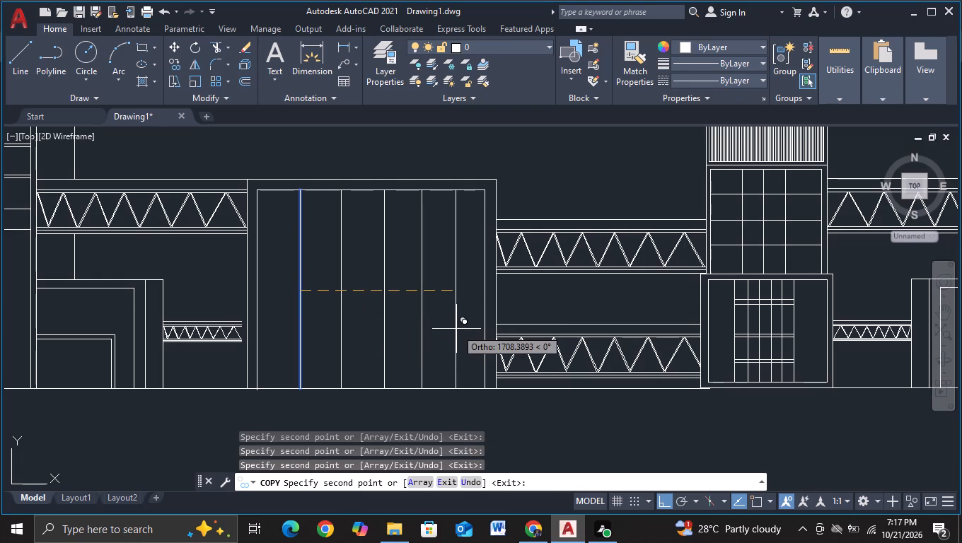
key(Escape)
Move all five vertical lines inside the central block about 100 units to the left.
click(470, 305)
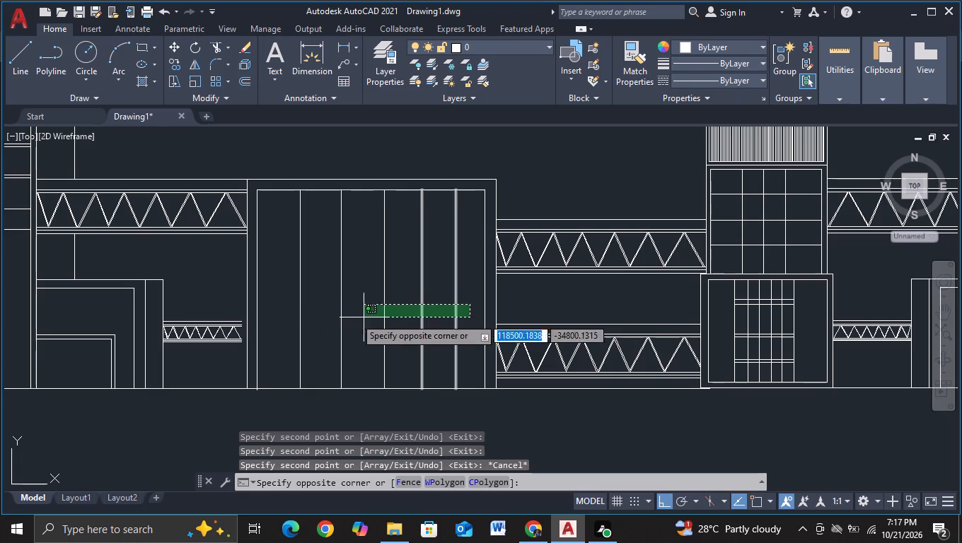
click(290, 316)
key(m)
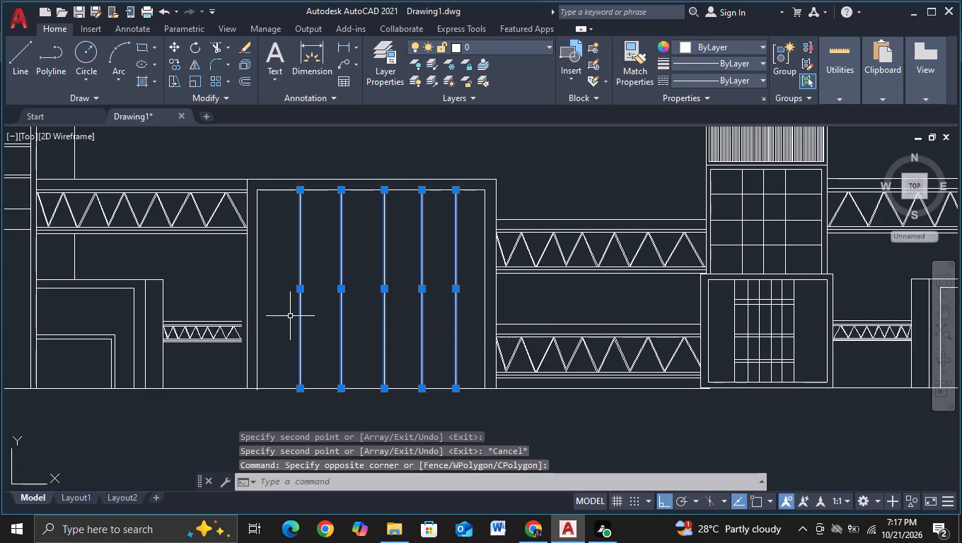
click(396, 351)
click(392, 330)
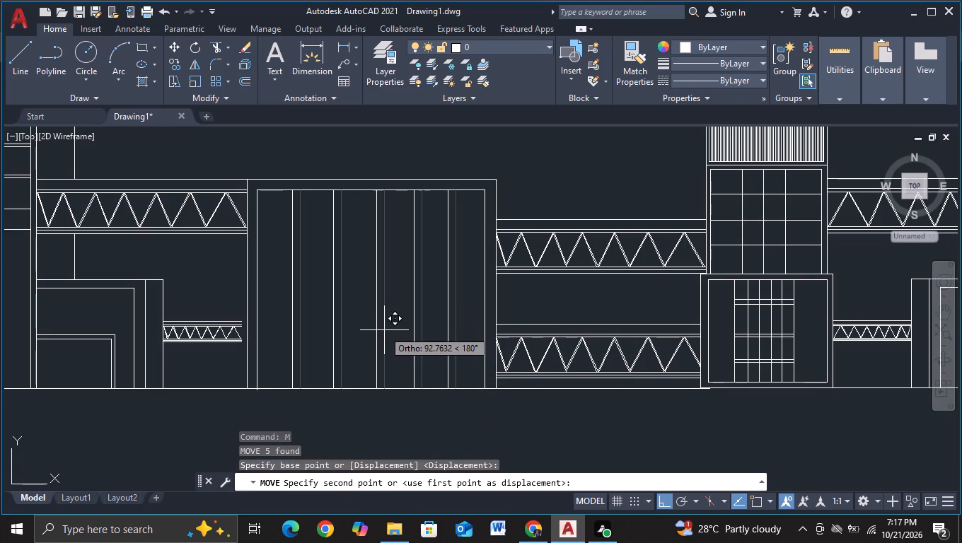
click(383, 331)
scroll(386, 330, down, 2)
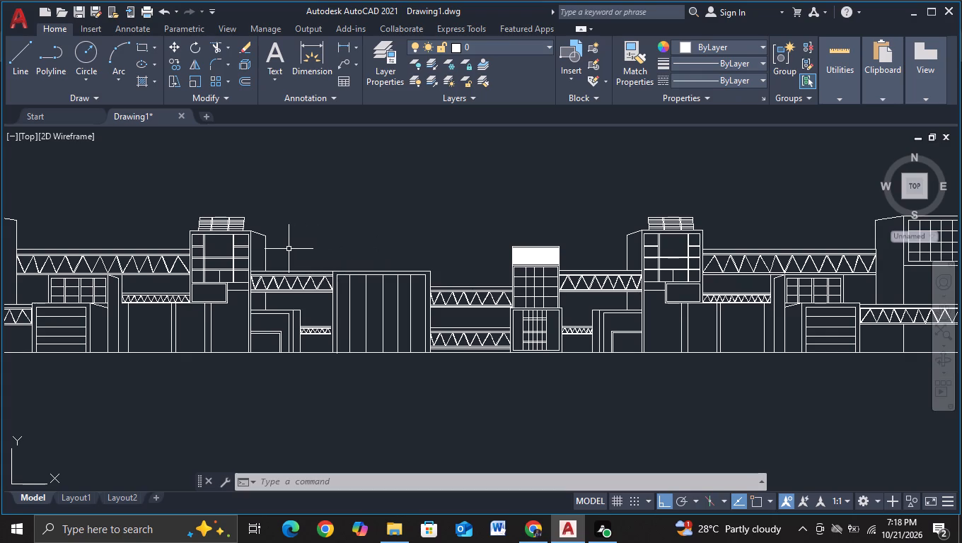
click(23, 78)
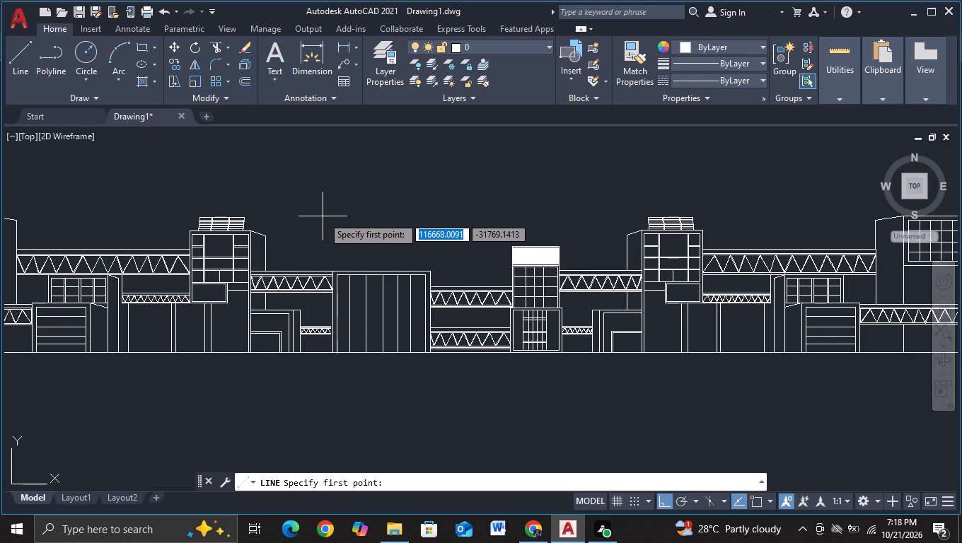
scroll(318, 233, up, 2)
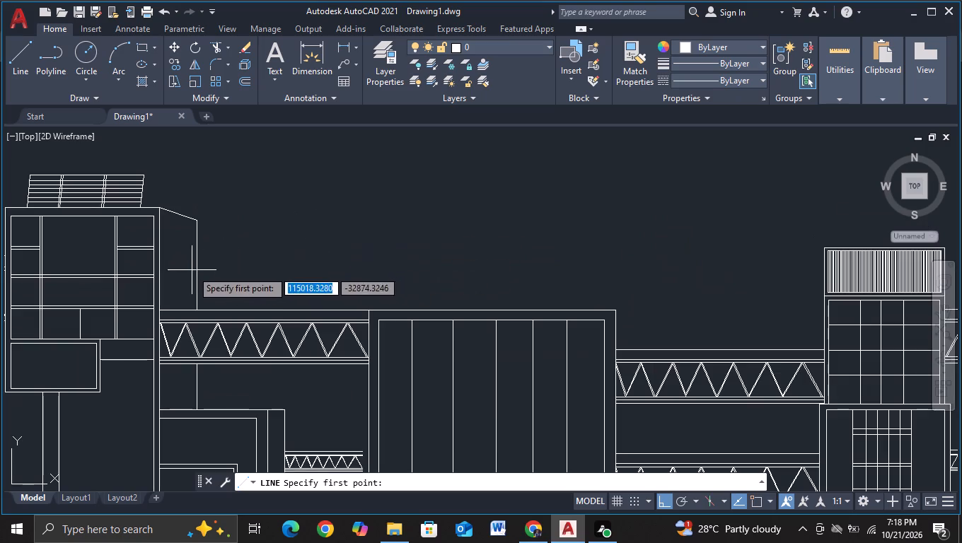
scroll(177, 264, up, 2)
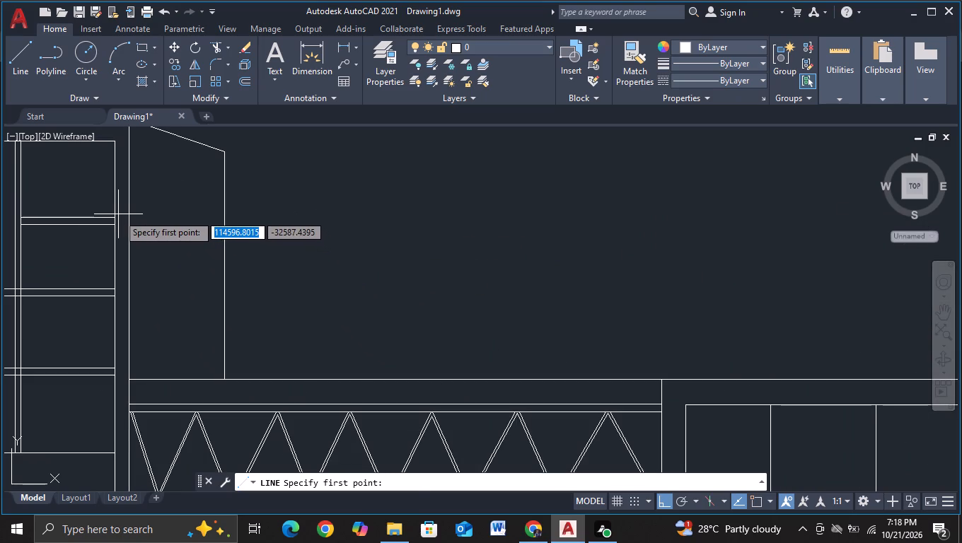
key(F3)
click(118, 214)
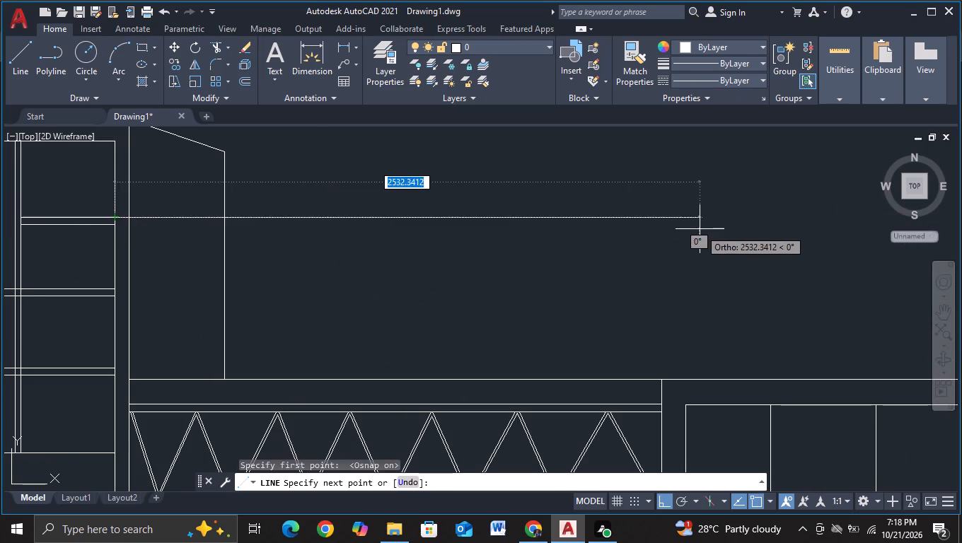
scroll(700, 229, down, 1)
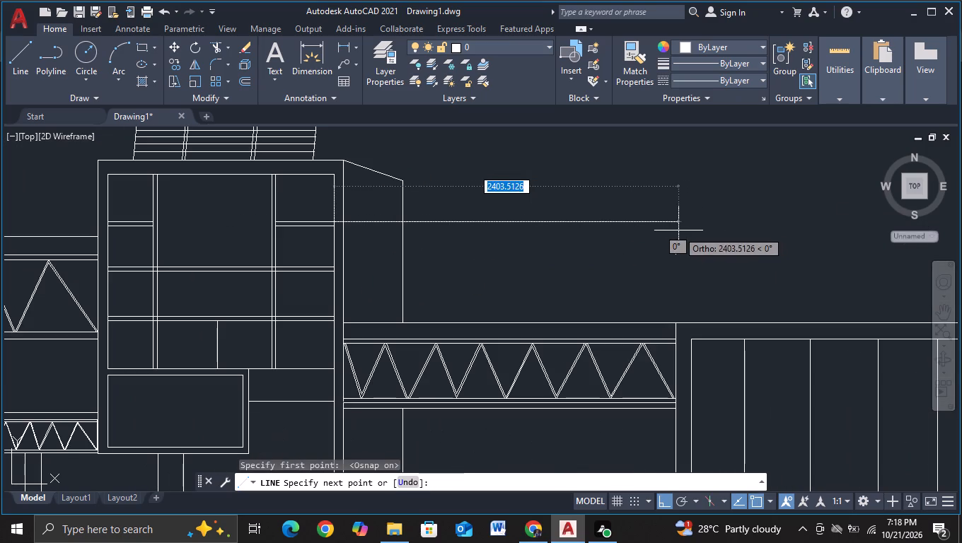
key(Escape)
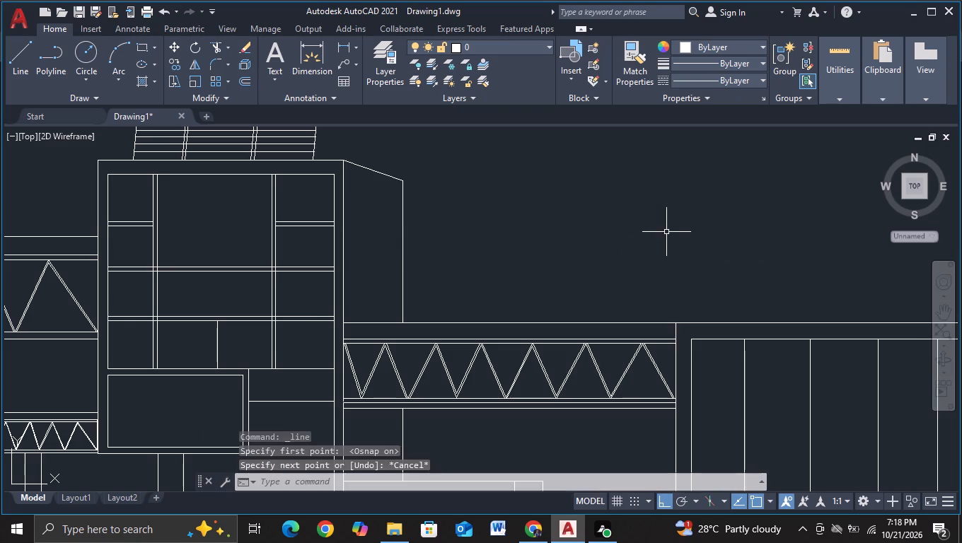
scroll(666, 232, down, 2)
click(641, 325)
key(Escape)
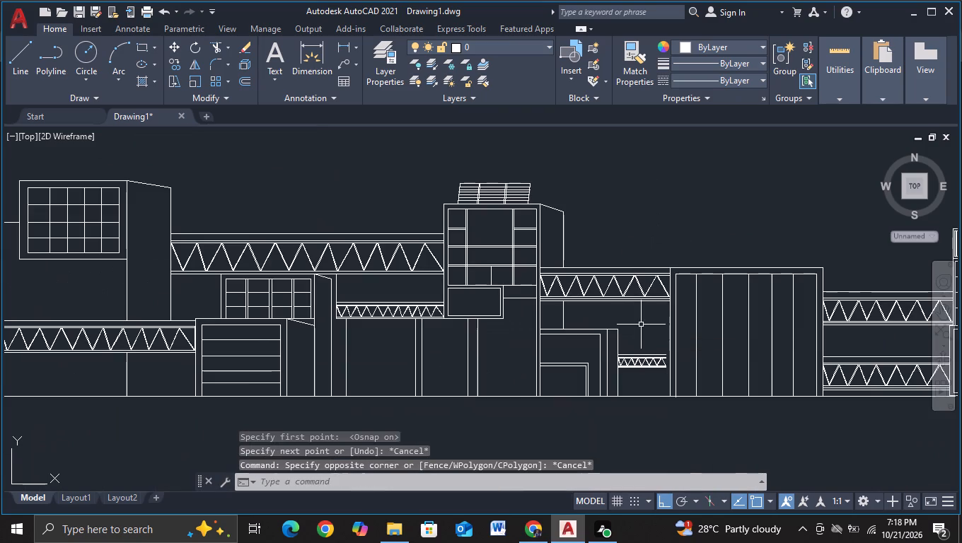
Move the truss bridge between the solar-roofed tower and the central block straight down about 448 units.
scroll(567, 308, up, 3)
middle_drag(543, 315, 550, 377)
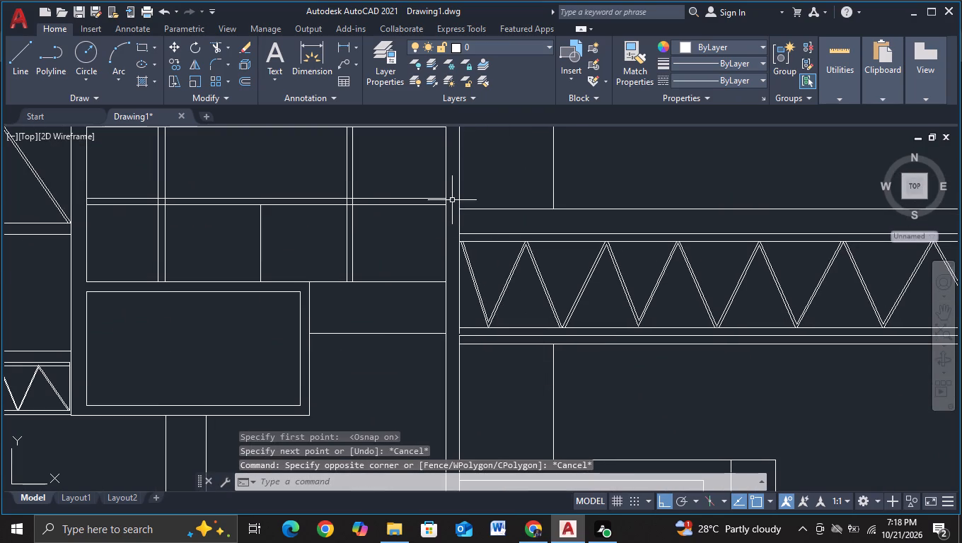
click(452, 194)
scroll(658, 408, down, 2)
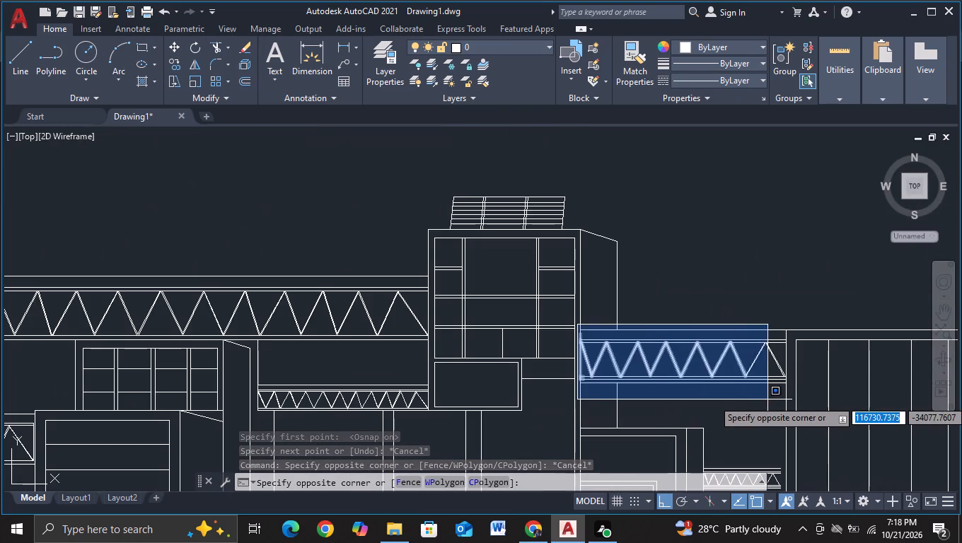
click(791, 393)
key(c)
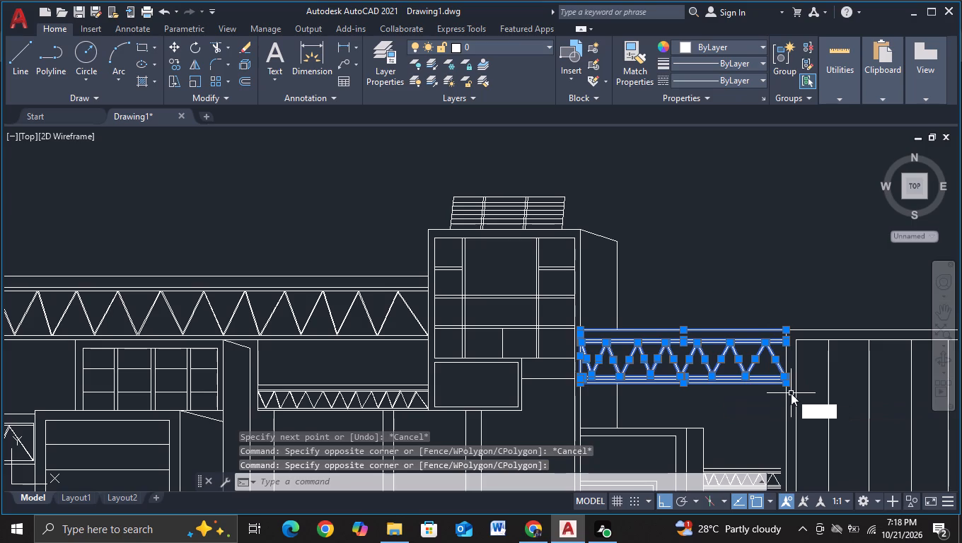
key(BackSpace)
key(m)
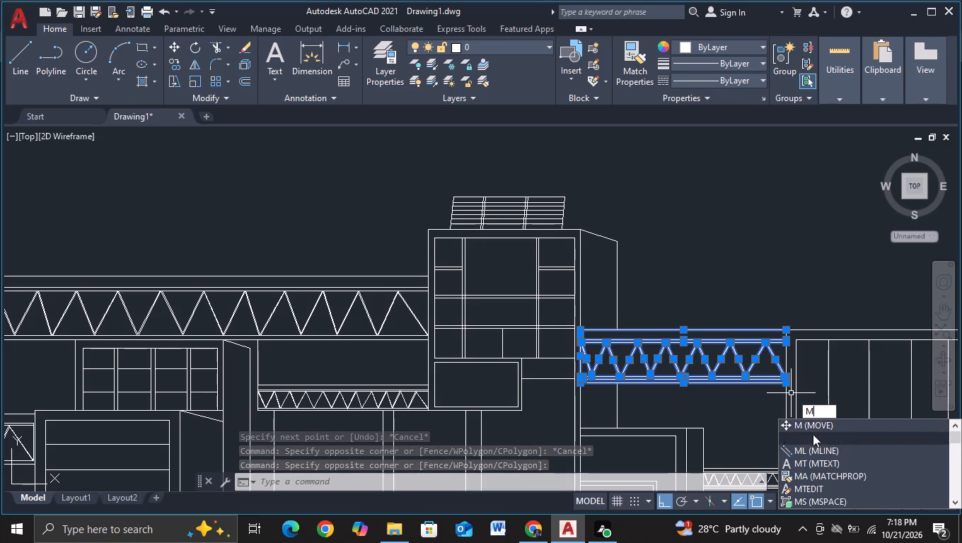
click(809, 424)
click(730, 358)
scroll(738, 383, down, 1)
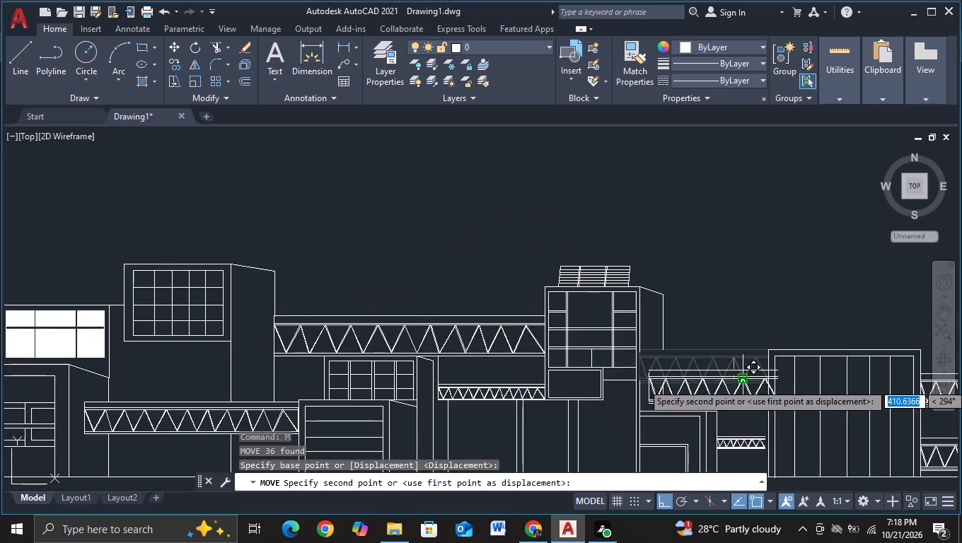
middle_drag(738, 383, 703, 279)
scroll(694, 296, up, 2)
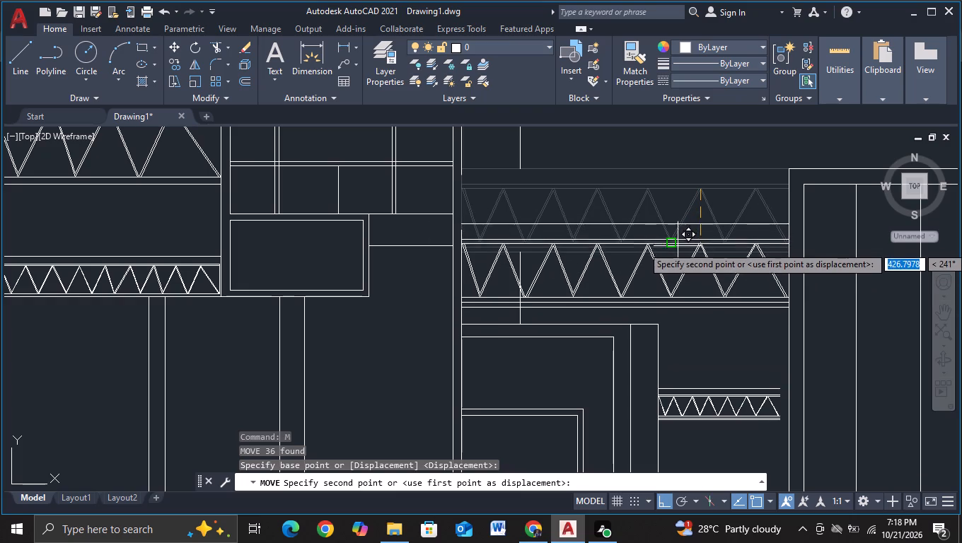
key(F3)
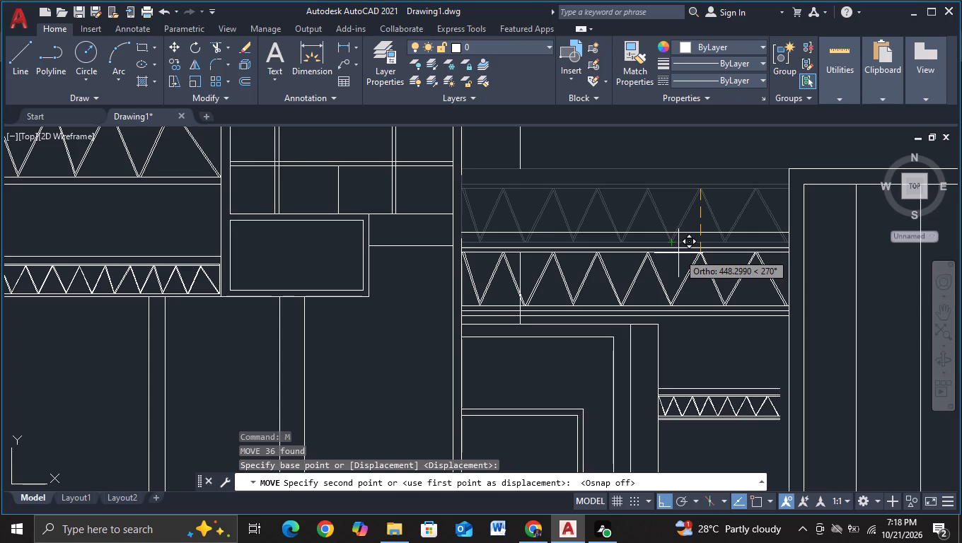
click(678, 253)
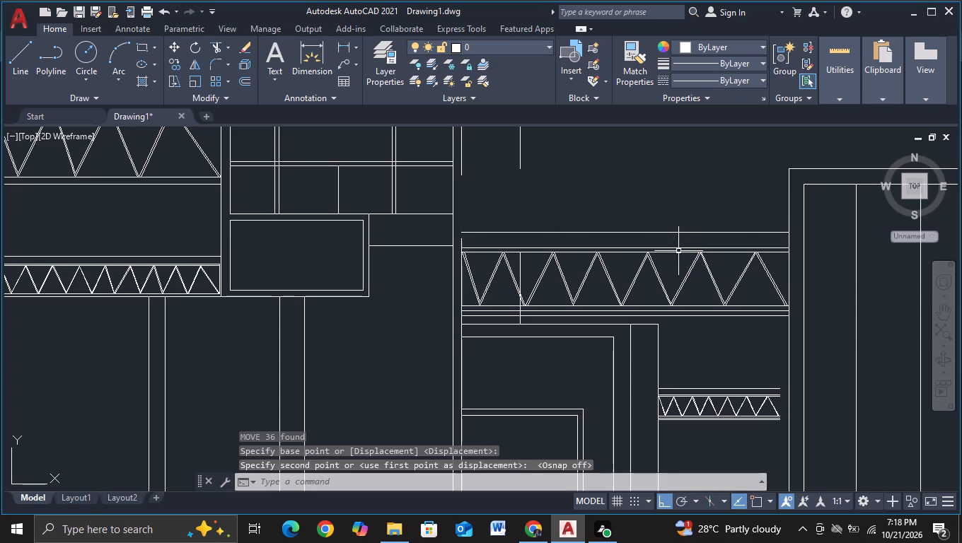
Erase the leftover vertical line crossing the moved truss bridge near the tower.
click(219, 45)
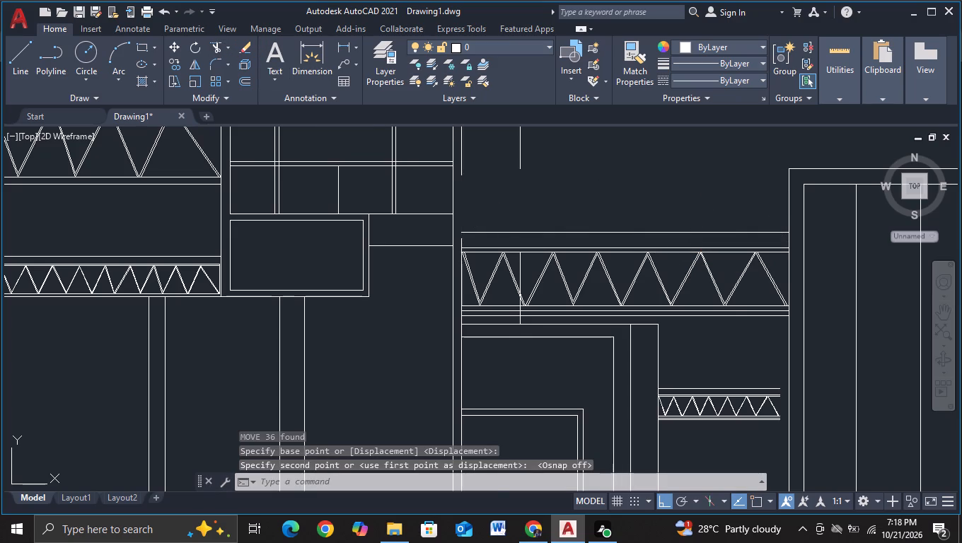
key(Escape)
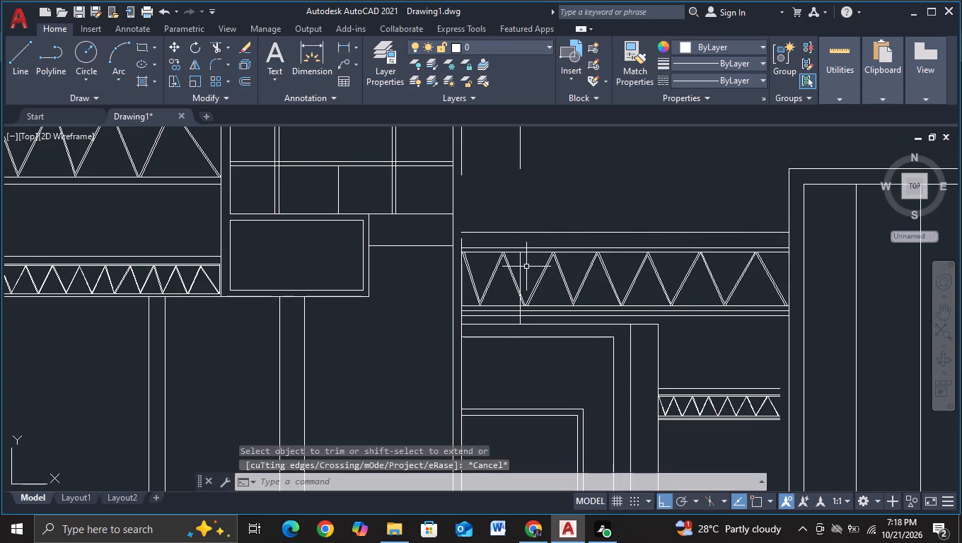
click(518, 263)
key(Delete)
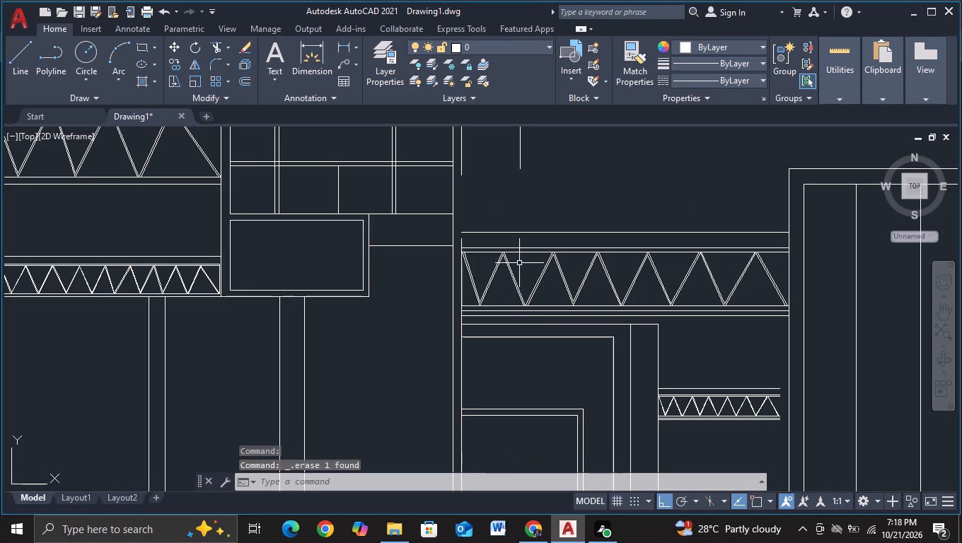
Draw a vertical line closing the gap in the tower's edge just above the moved bridge.
scroll(522, 202, up, 1)
middle_drag(516, 215, 503, 198)
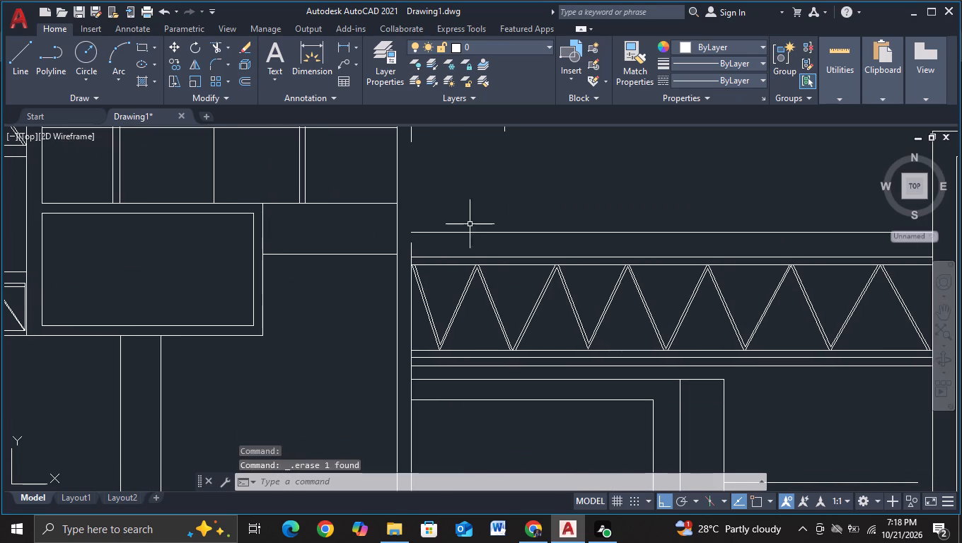
click(22, 66)
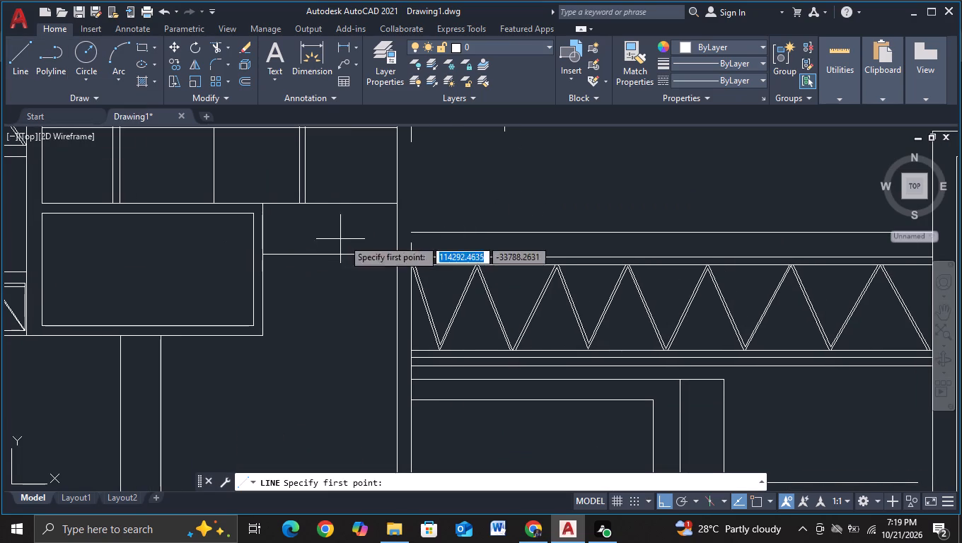
key(F3)
click(414, 243)
click(417, 143)
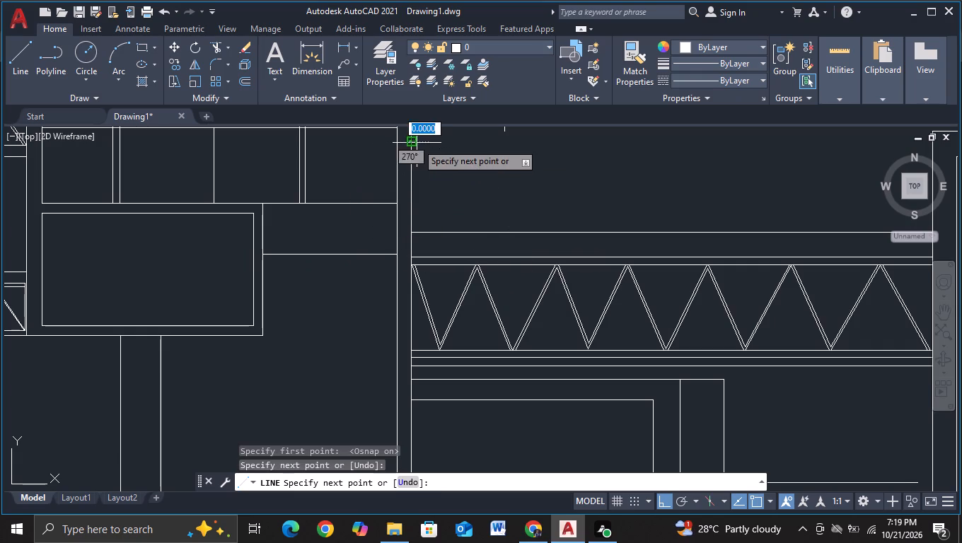
key(Escape)
Extend the outer vertical edge of the tower's side face down to the bridge's top line with a new line, trimming the excess.
middle_drag(509, 185, 412, 317)
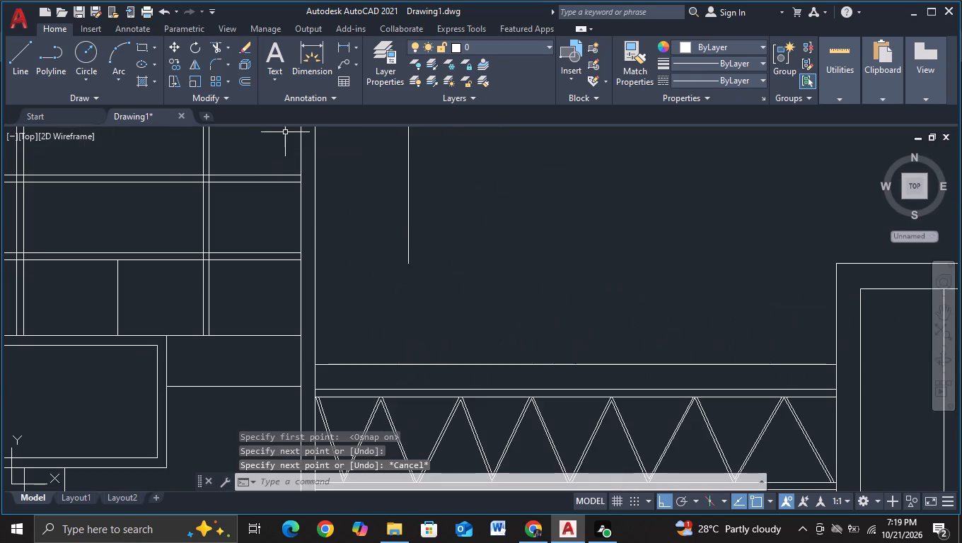
click(25, 64)
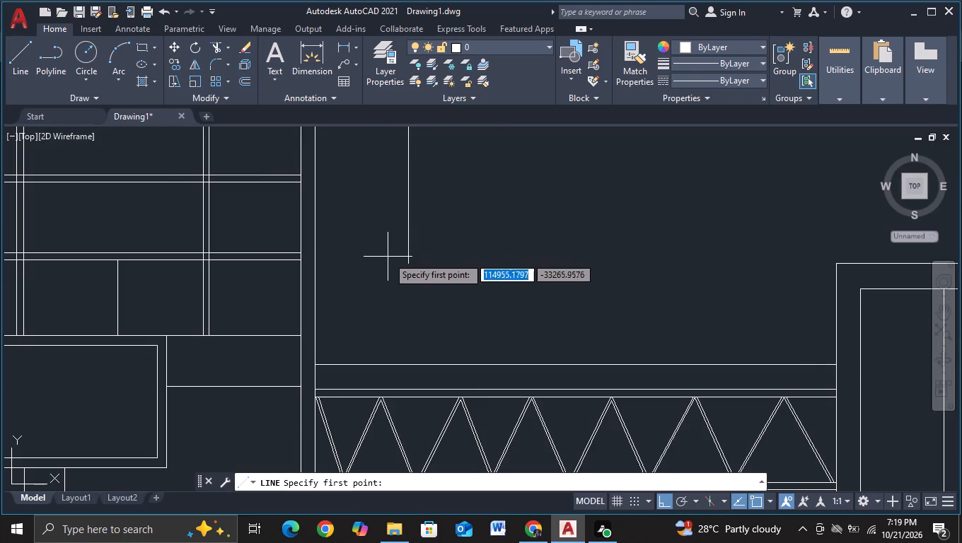
click(405, 264)
scroll(402, 359, up, 2)
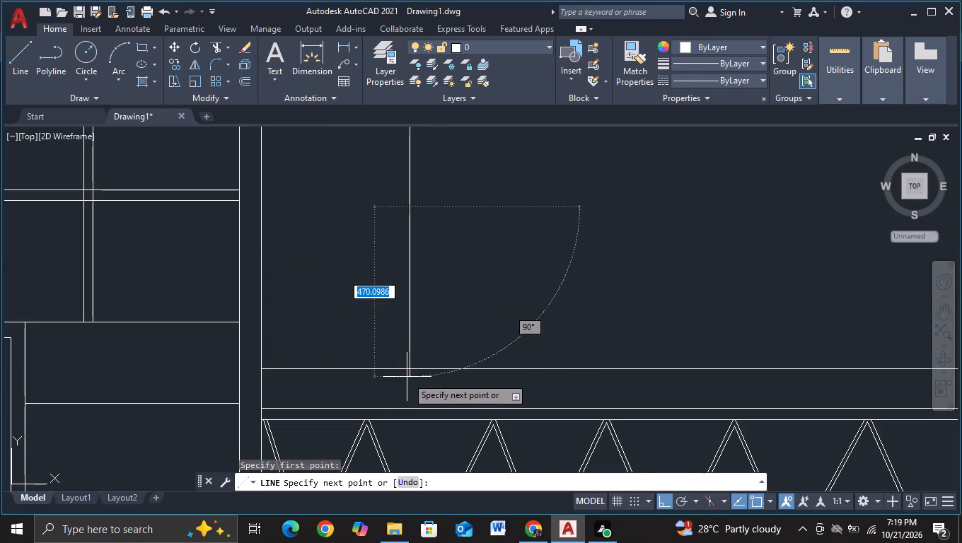
click(408, 386)
key(Escape)
click(219, 49)
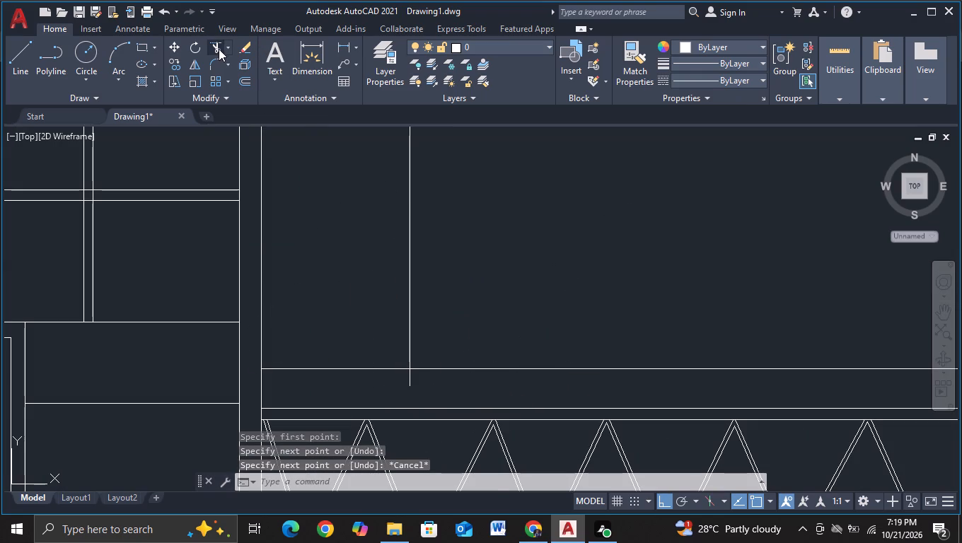
drag(399, 380, 446, 388)
scroll(446, 388, down, 2)
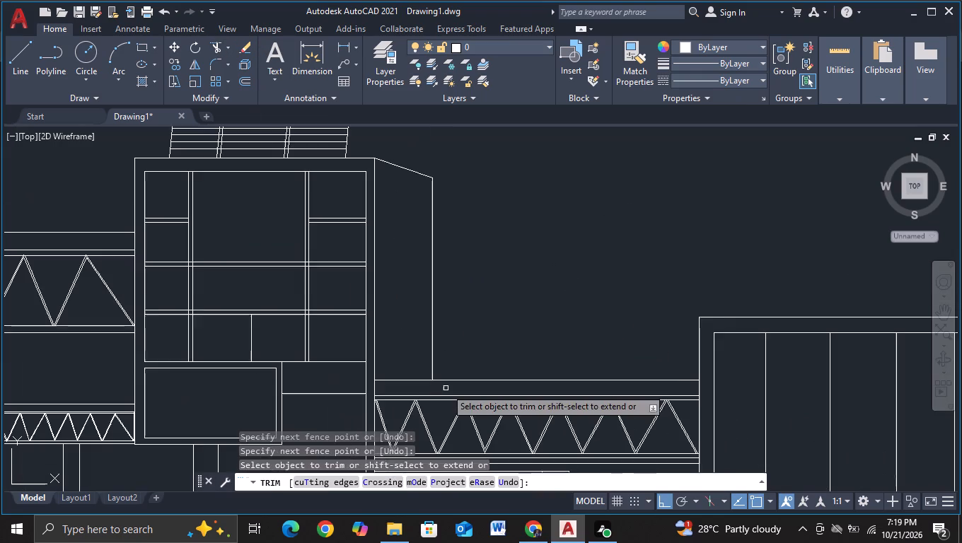
Erase the small truss bridge between the low block beside the tower and the central block.
scroll(517, 337, down, 1)
middle_drag(518, 337, 516, 265)
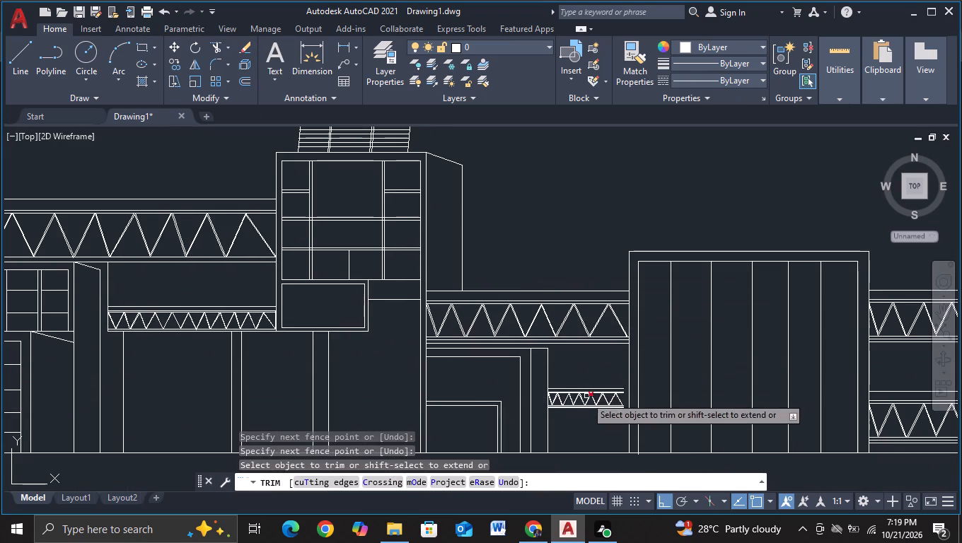
middle_drag(572, 437, 566, 416)
scroll(566, 415, up, 1)
middle_drag(566, 414, 533, 409)
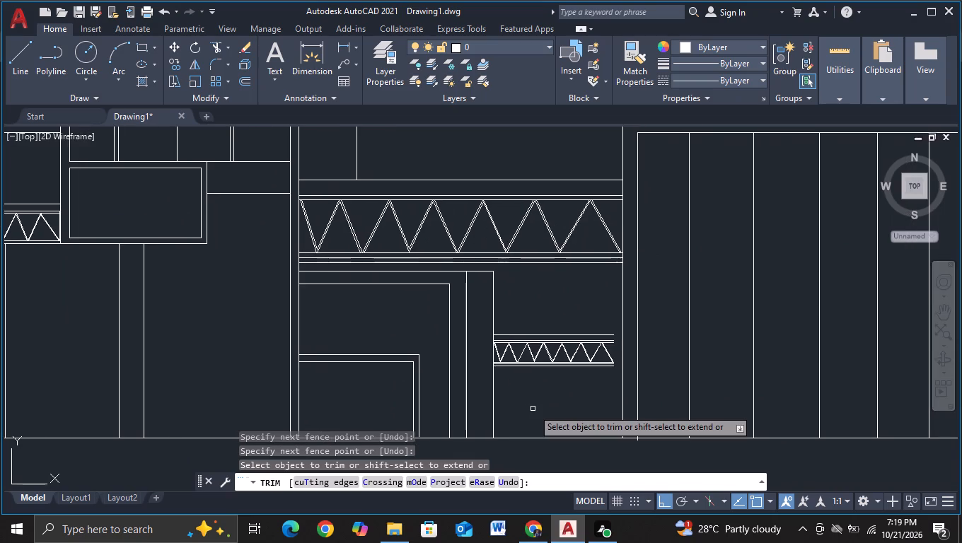
key(Escape)
click(482, 330)
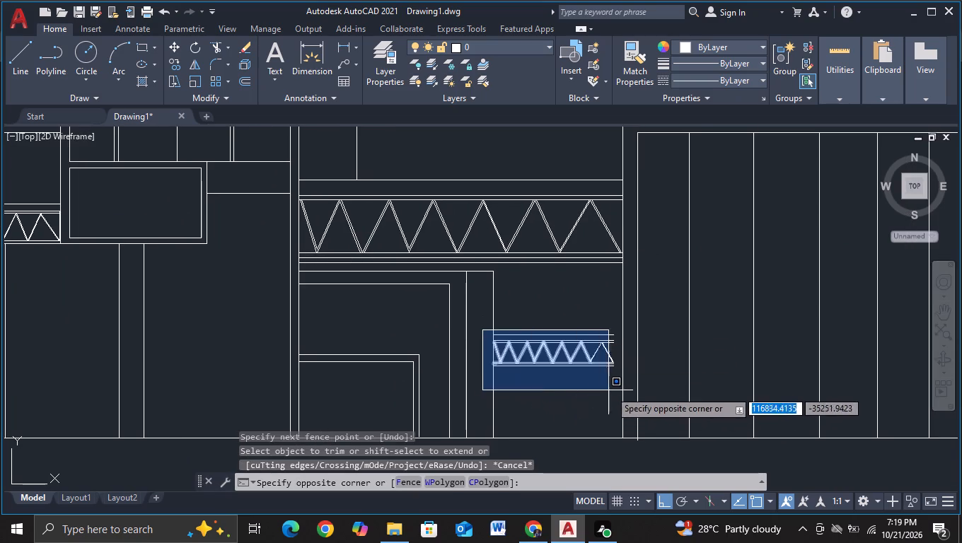
click(624, 383)
key(Delete)
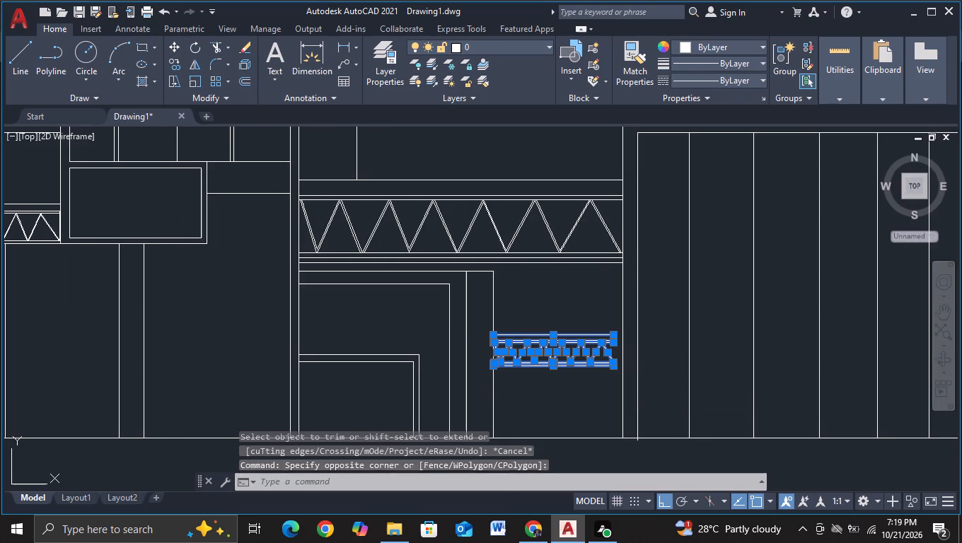
Erase the short horizontal top line and outer vertical line of the low block's side face.
scroll(523, 329, up, 3)
middle_drag(527, 320, 538, 453)
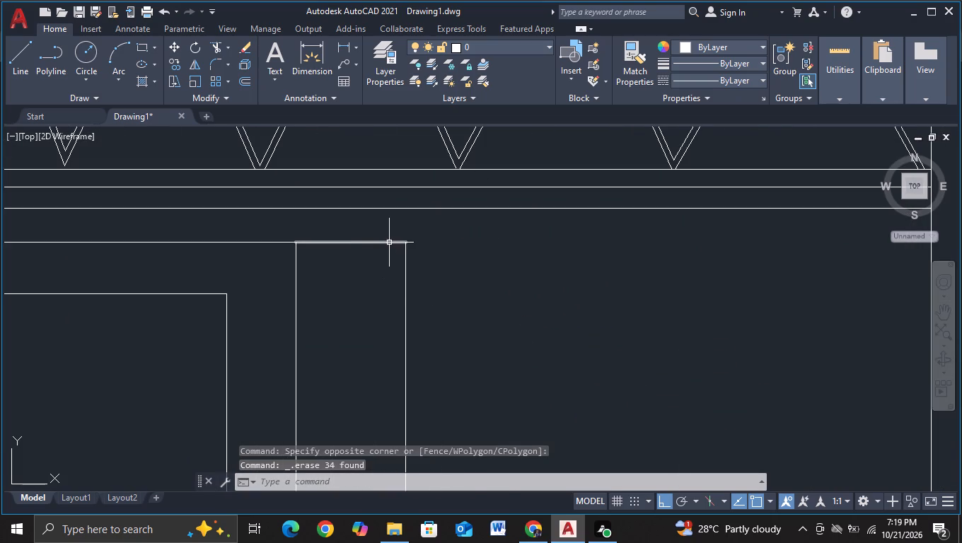
click(389, 243)
click(405, 278)
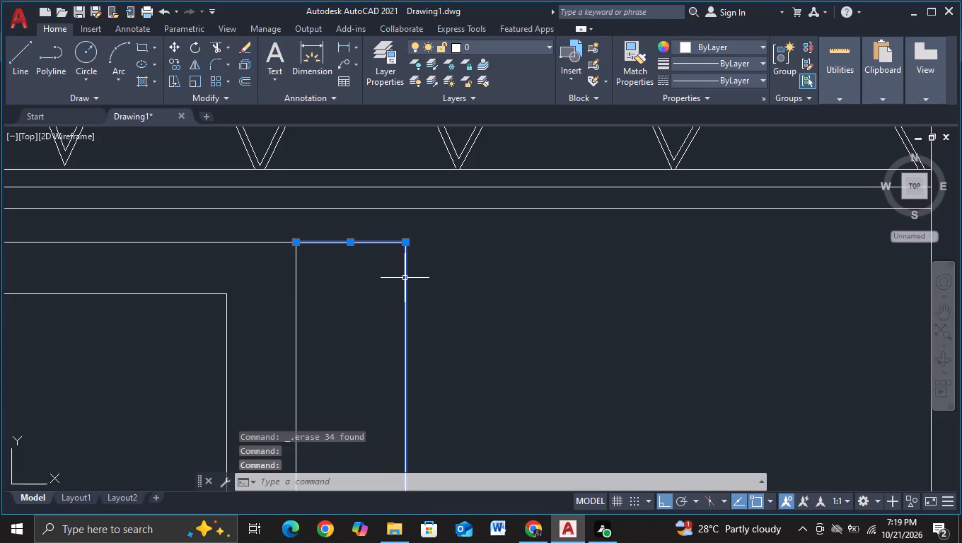
key(Delete)
Draw the low block's new side face: a line about 163 units long sloping down from its top corner, continuing vertically past the ground line.
click(9, 64)
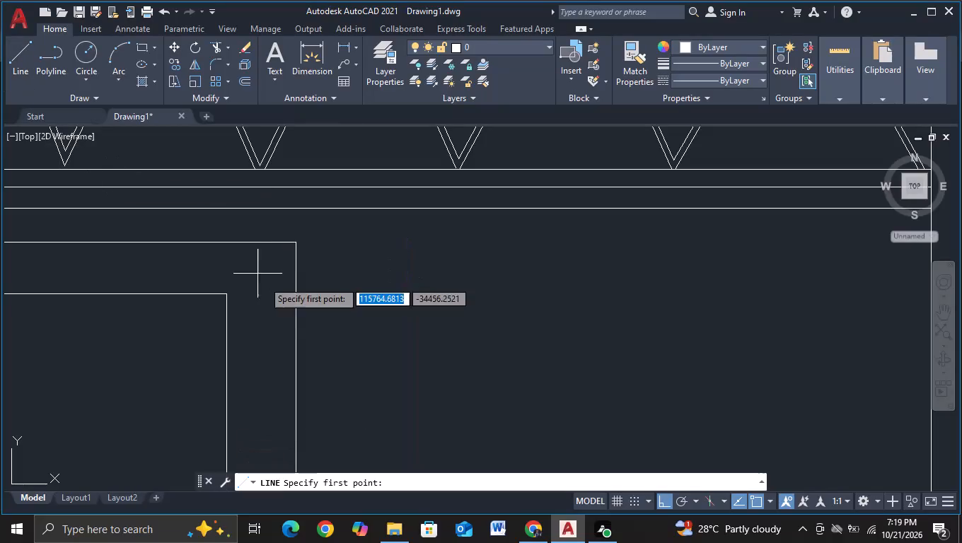
click(296, 249)
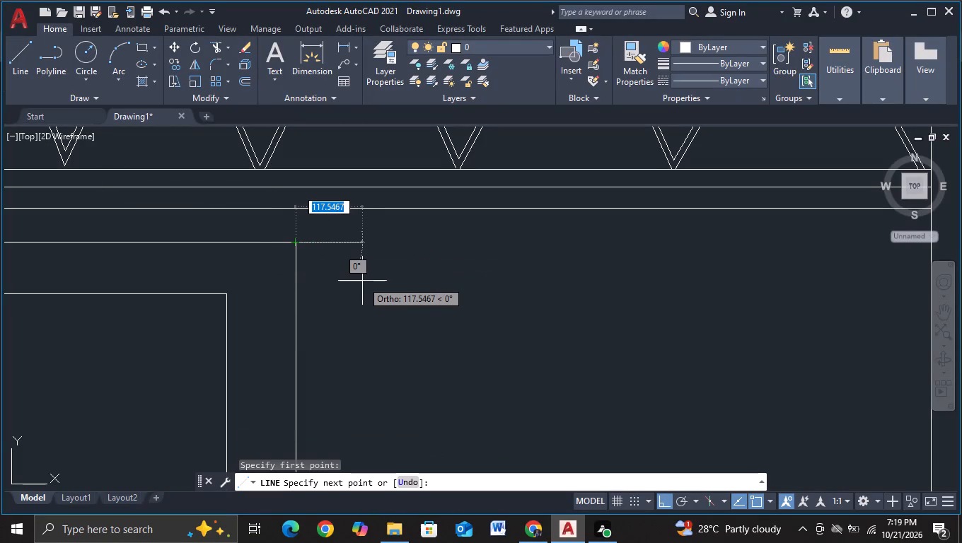
key(F8)
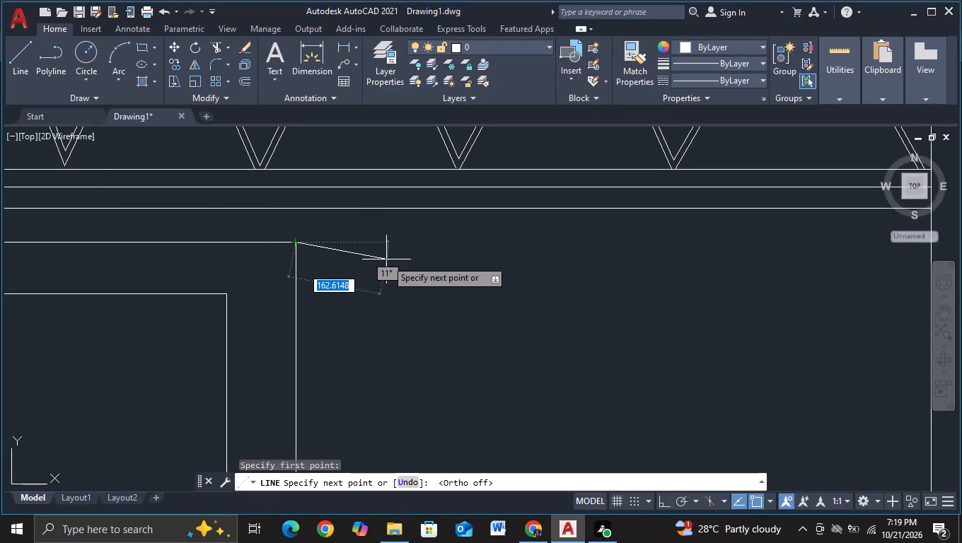
click(386, 259)
scroll(393, 351, down, 2)
middle_drag(393, 357, 384, 235)
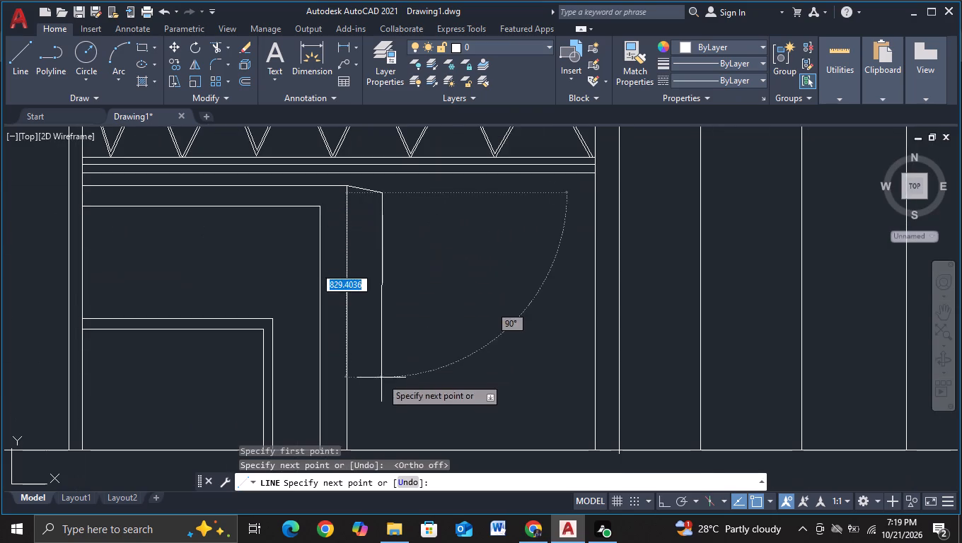
middle_drag(381, 378, 381, 334)
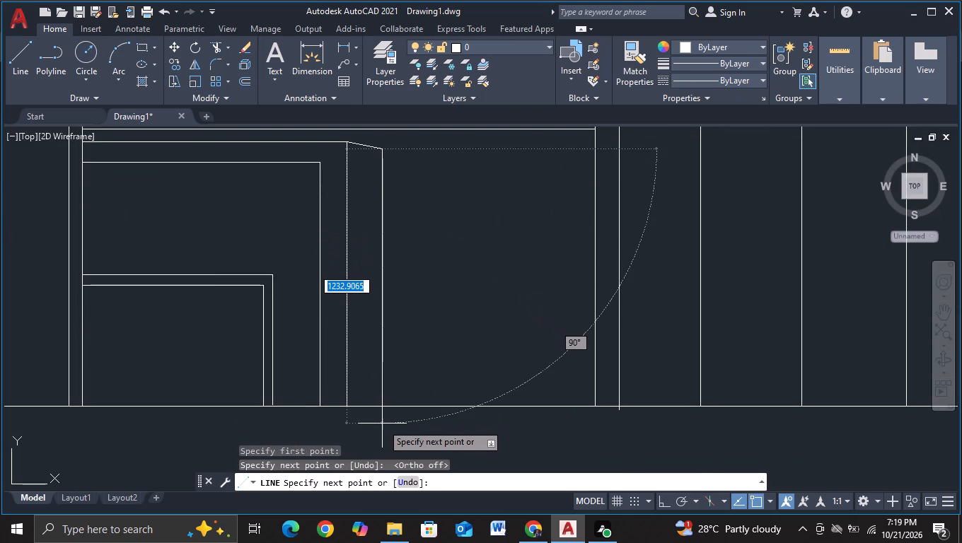
key(F8)
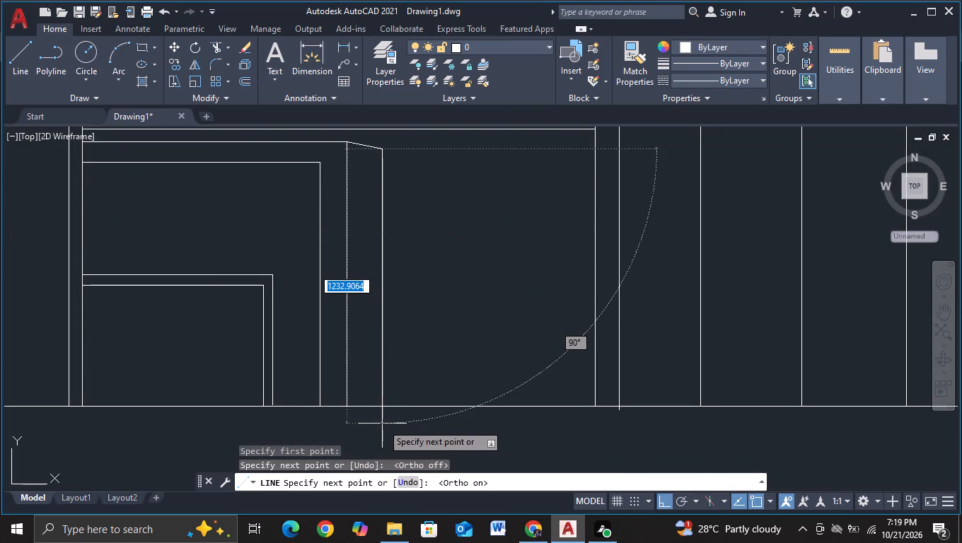
middle_drag(382, 424, 382, 386)
click(379, 403)
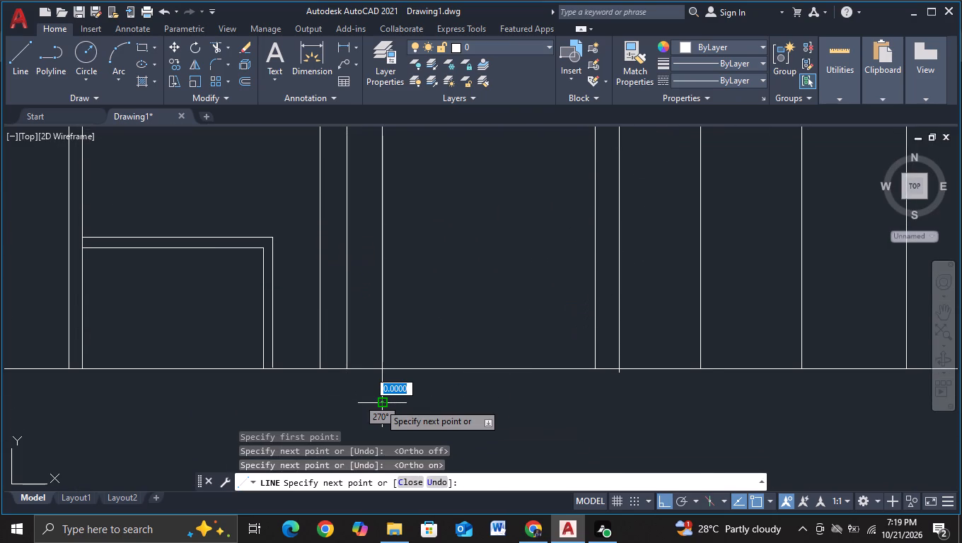
key(Escape)
Trim off the part of the new side face's vertical line that extends below the ground line.
click(213, 48)
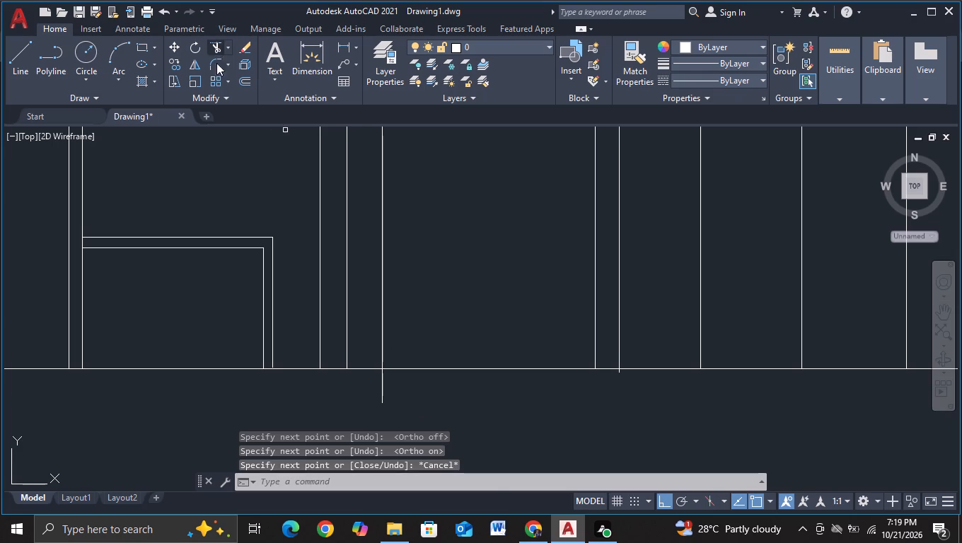
drag(360, 387, 404, 390)
scroll(405, 390, down, 1)
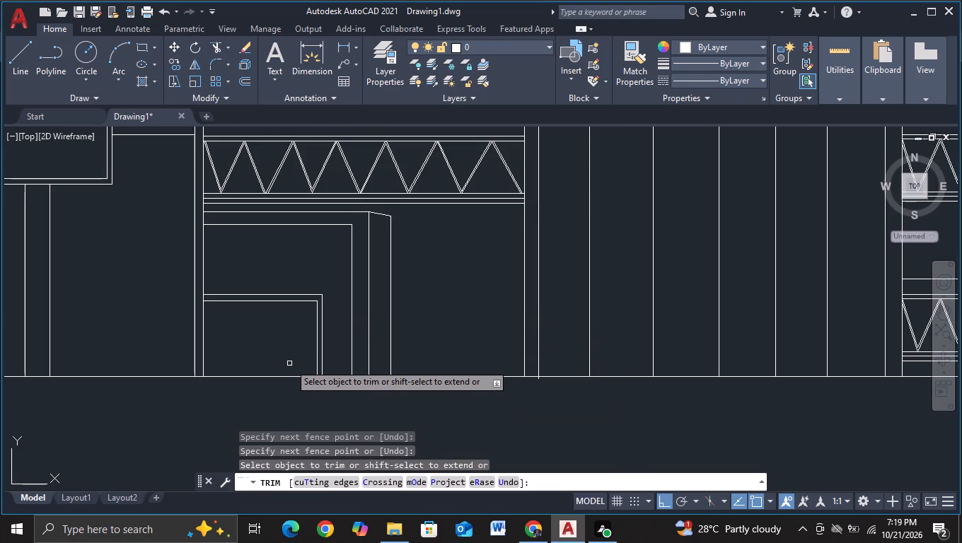
Erase the inner double rectangle of the small box beneath the tower's window grid.
scroll(289, 363, down, 2)
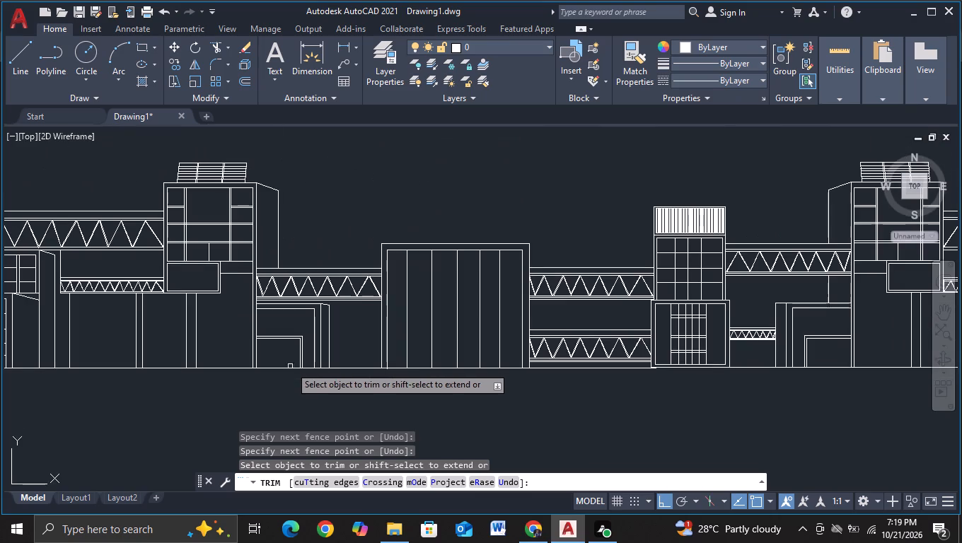
middle_drag(249, 396, 364, 385)
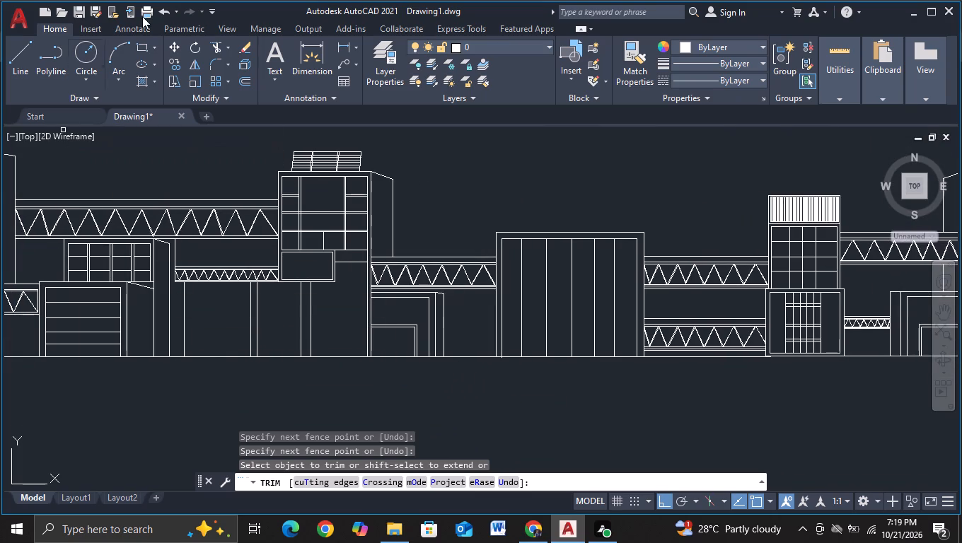
scroll(308, 264, up, 2)
key(Escape)
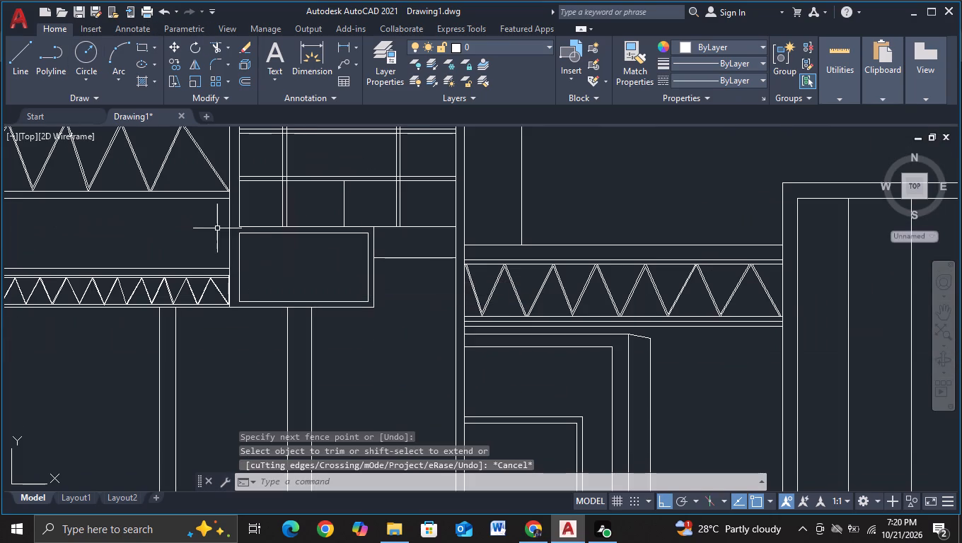
click(236, 229)
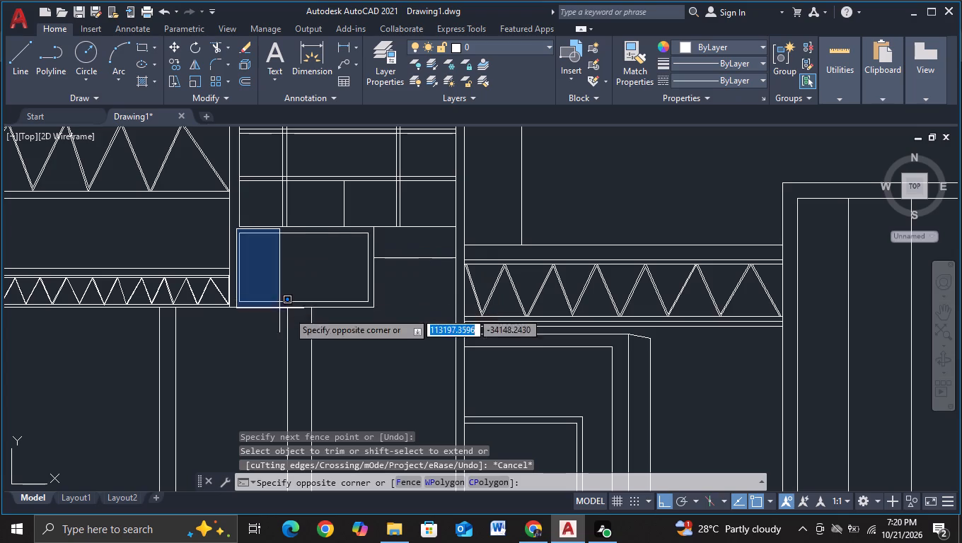
click(375, 321)
key(Delete)
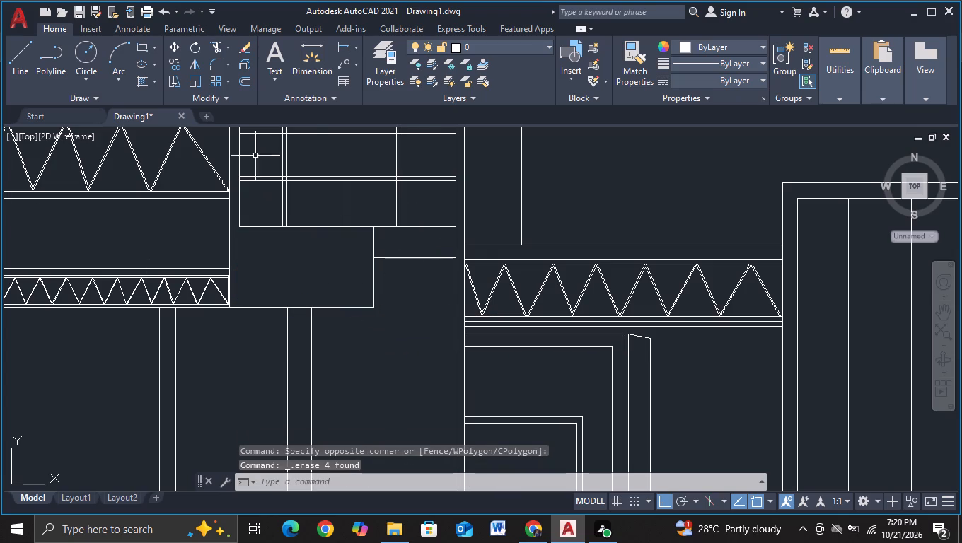
Trim away the small box's remaining outer edges and the two column lines below it, including the leftover bottom segment.
click(211, 47)
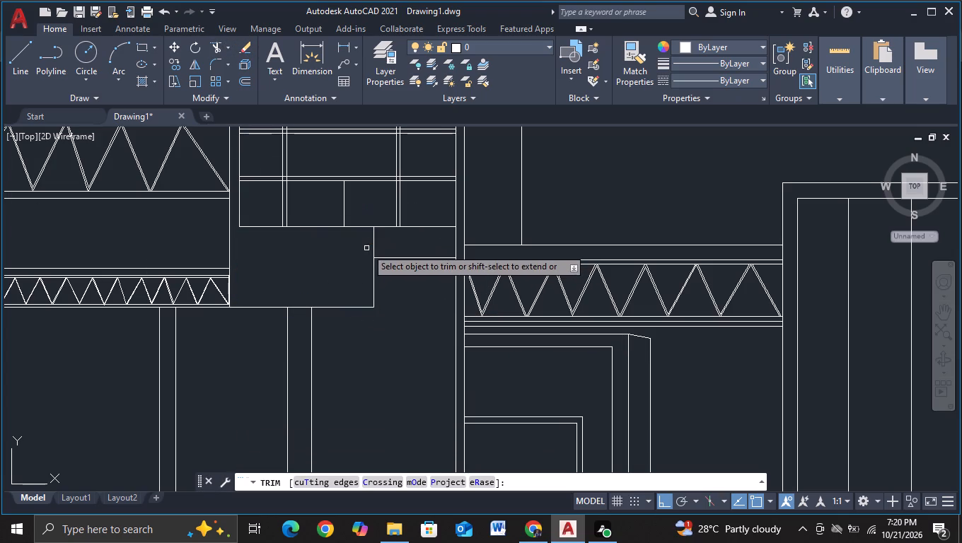
drag(365, 248, 354, 325)
drag(263, 293, 270, 383)
drag(267, 372, 387, 372)
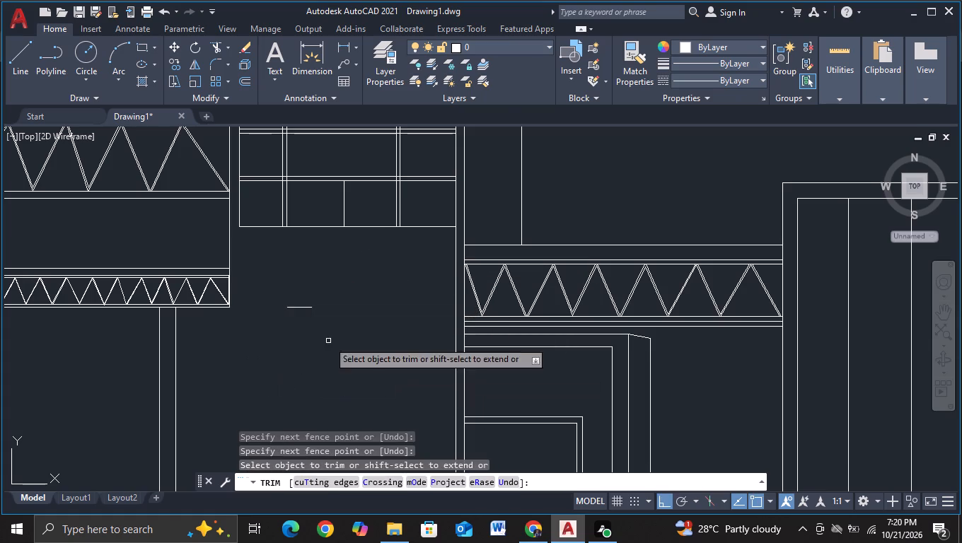
drag(293, 290, 306, 350)
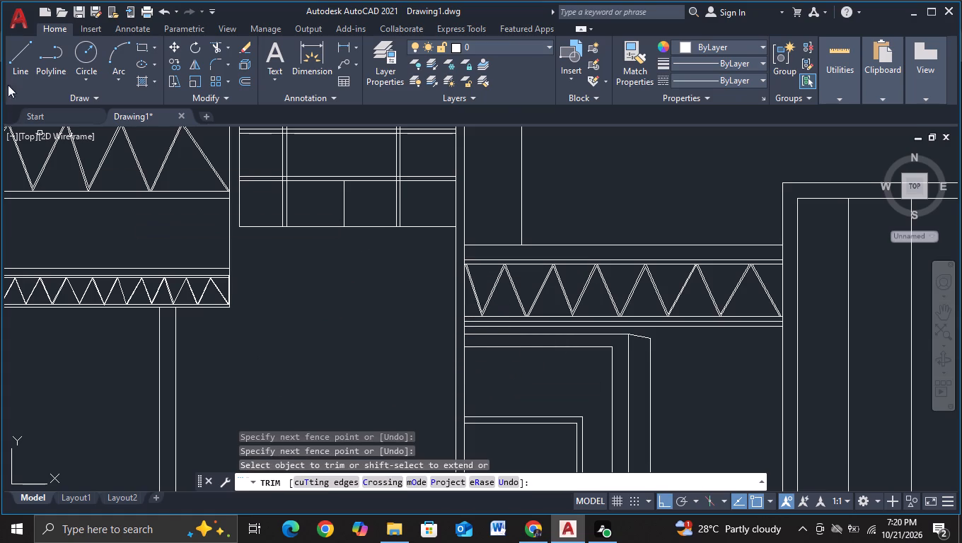
Draw a new panel outline from the small truss bridge's tower end: down, a short step inward, and up about 1071 units below the window grid.
click(16, 77)
click(228, 304)
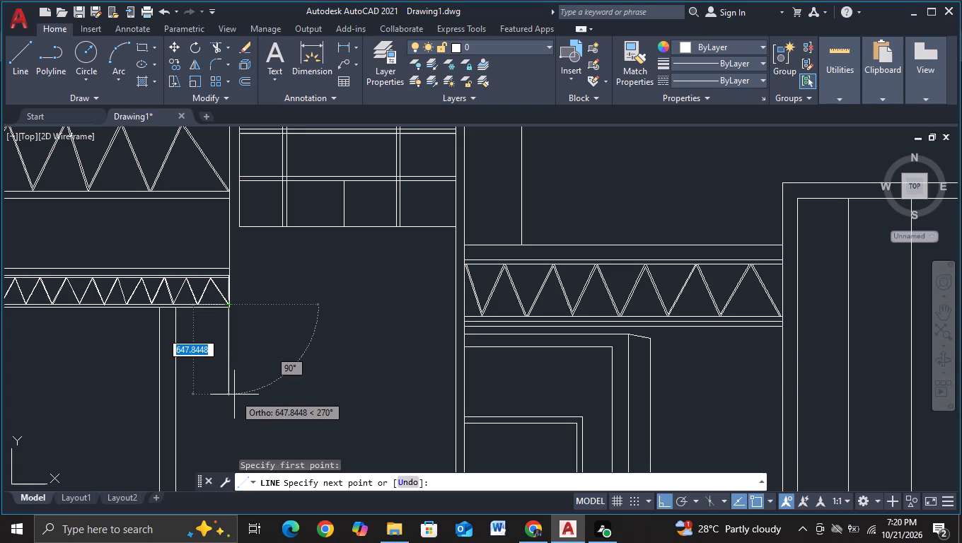
click(233, 390)
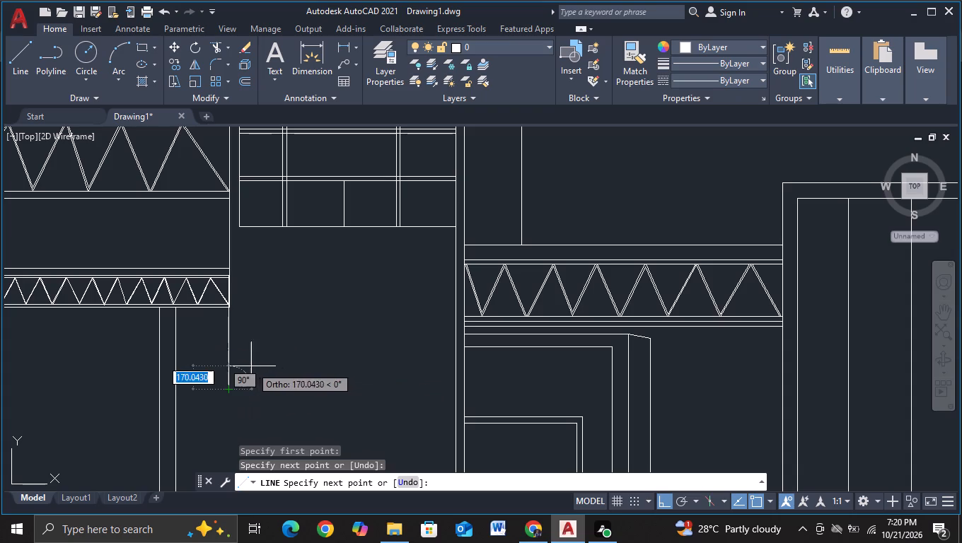
scroll(245, 366, up, 2)
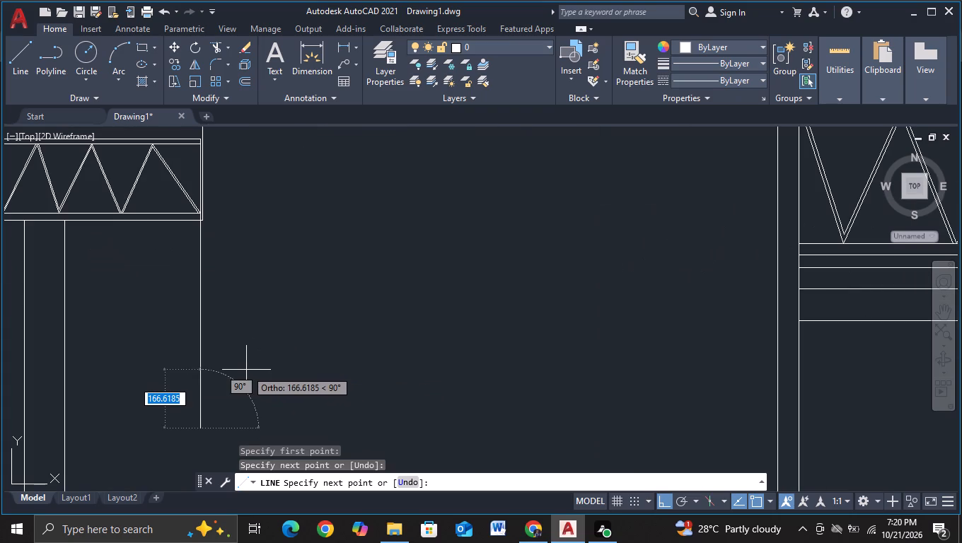
key(F3)
middle_drag(265, 385, 264, 302)
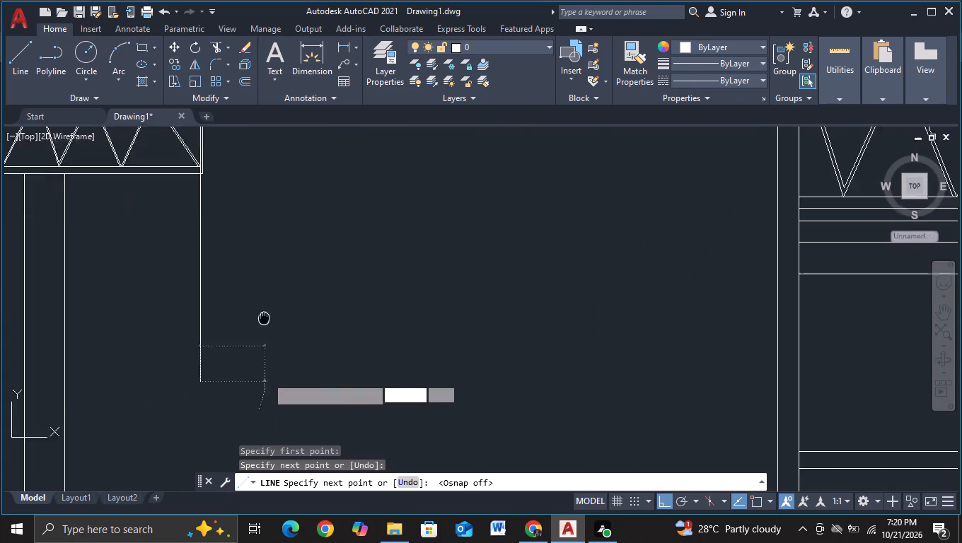
middle_drag(264, 302, 272, 230)
click(239, 262)
middle_drag(241, 226, 240, 399)
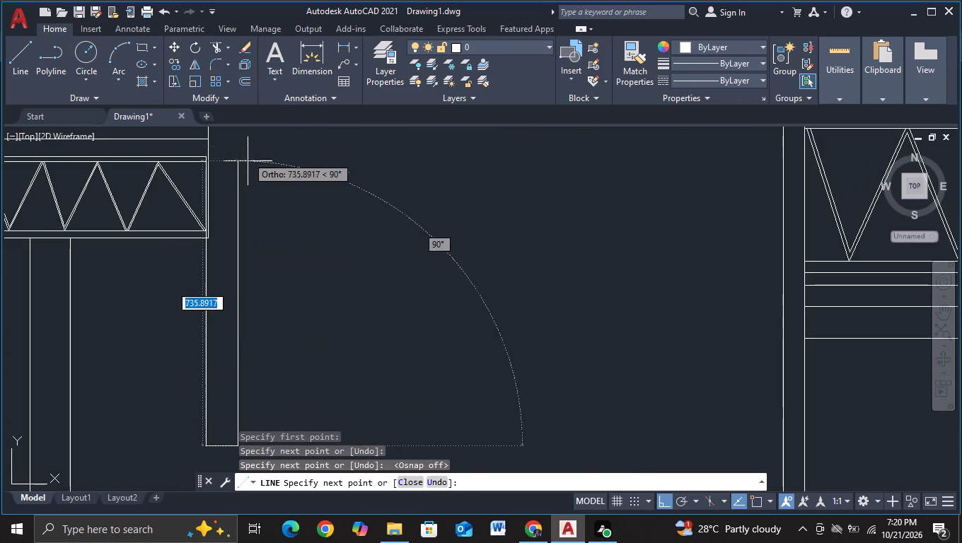
middle_drag(244, 166, 255, 335)
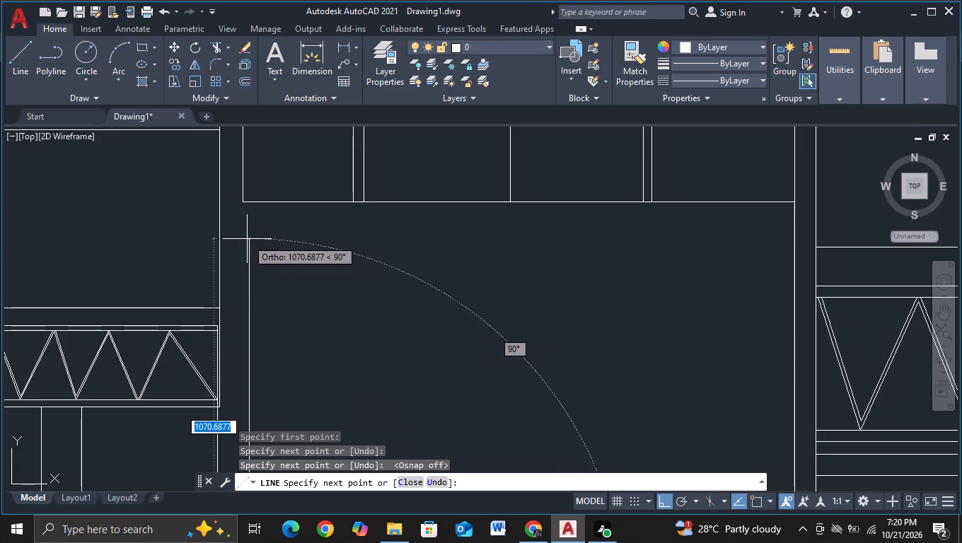
click(247, 239)
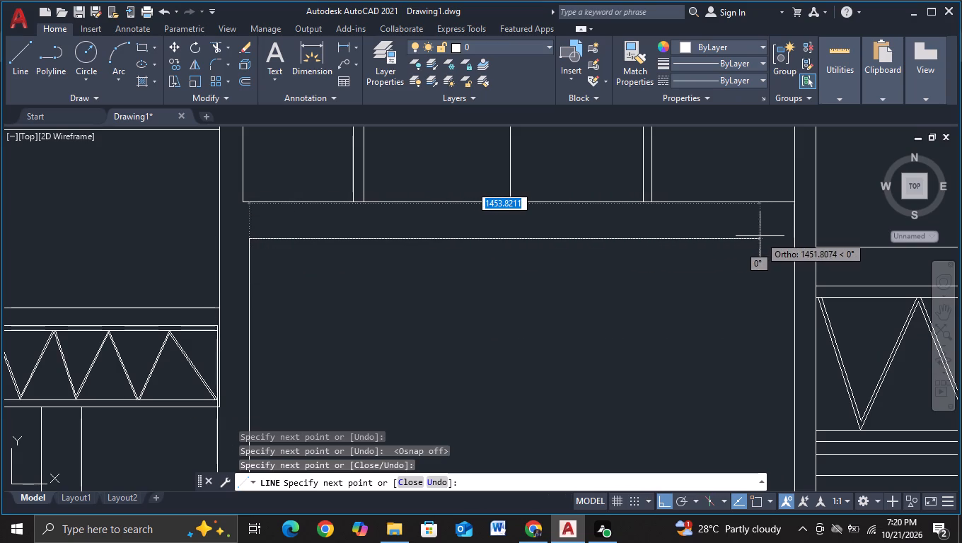
Continue the outline about 1452 units across, down about 1071 units level with the first leg's base, and horizontally past the tower's far wall.
click(760, 236)
scroll(738, 339, down, 2)
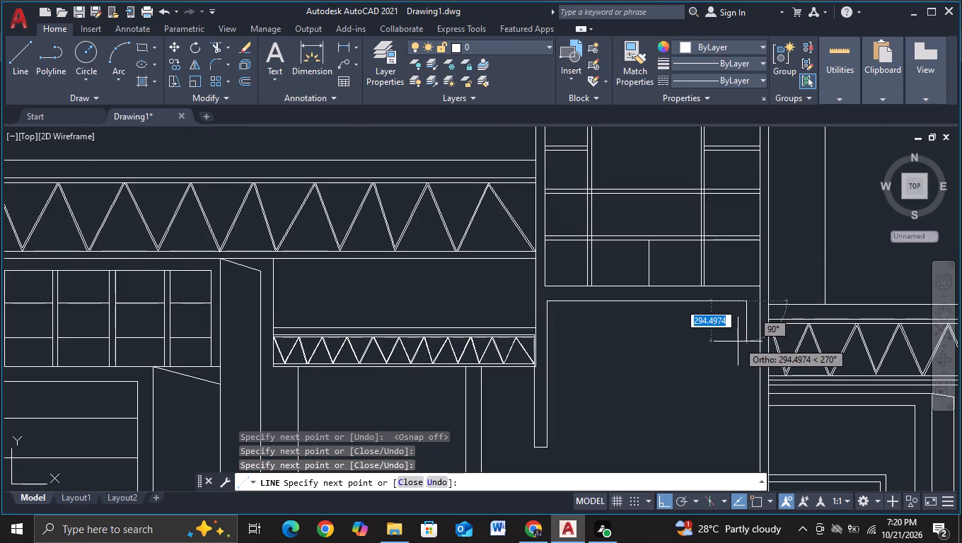
scroll(738, 341, down, 1)
middle_drag(738, 341, 669, 222)
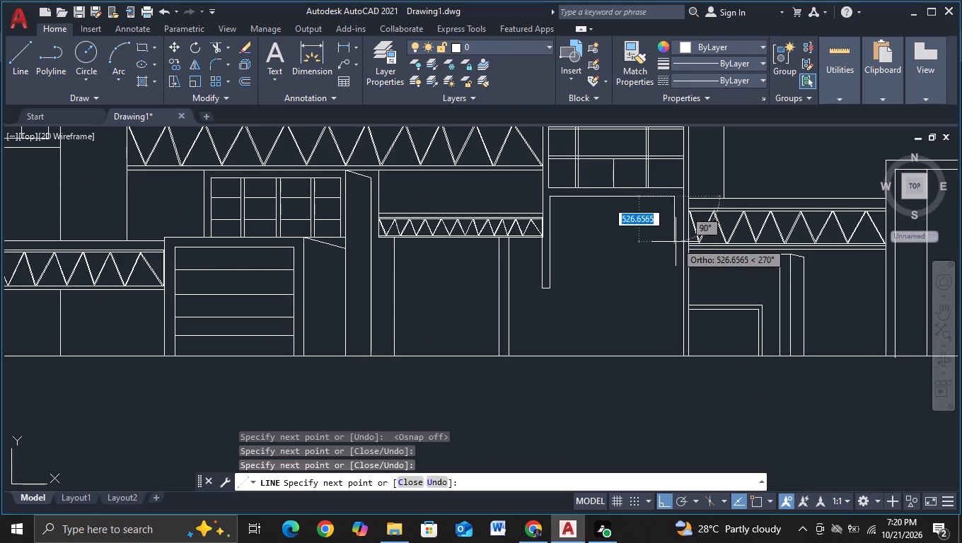
scroll(673, 261, up, 1)
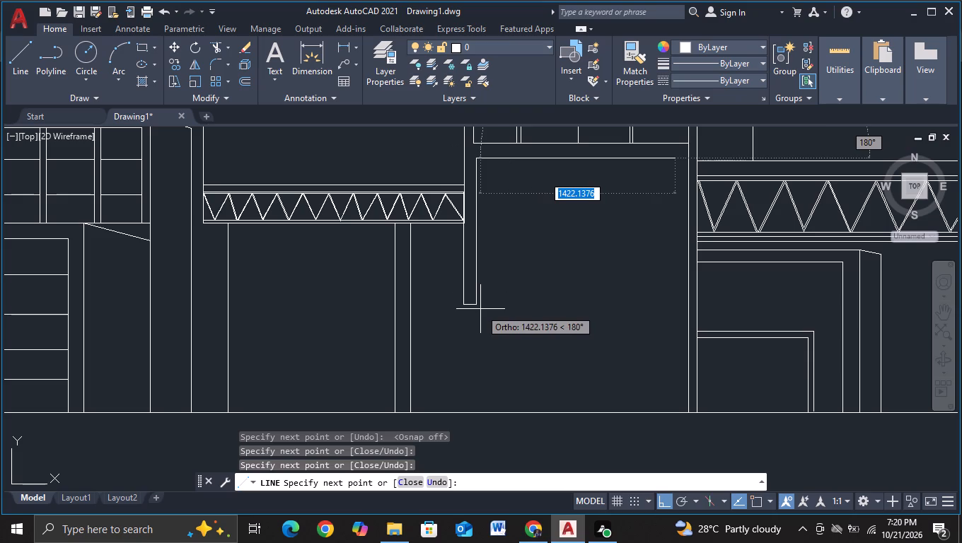
key(F3)
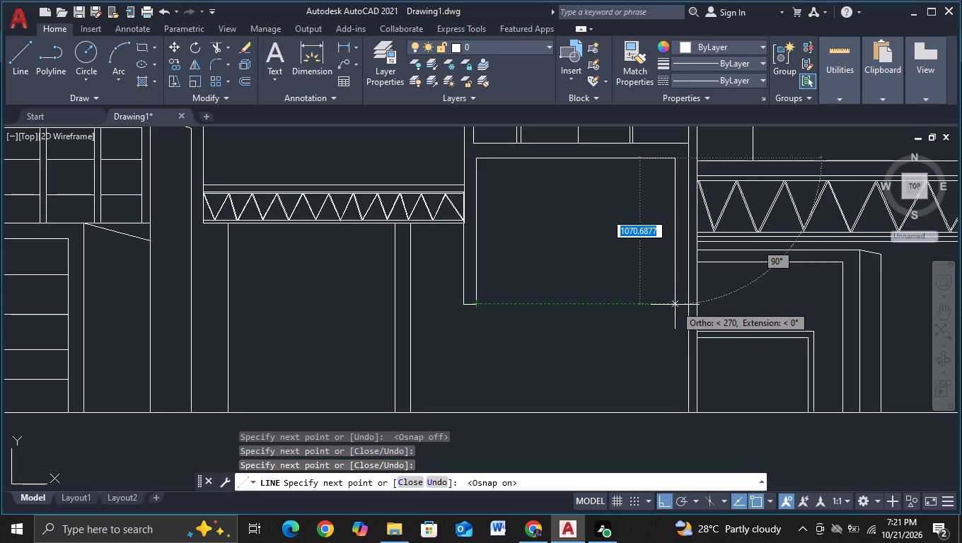
click(675, 305)
click(730, 296)
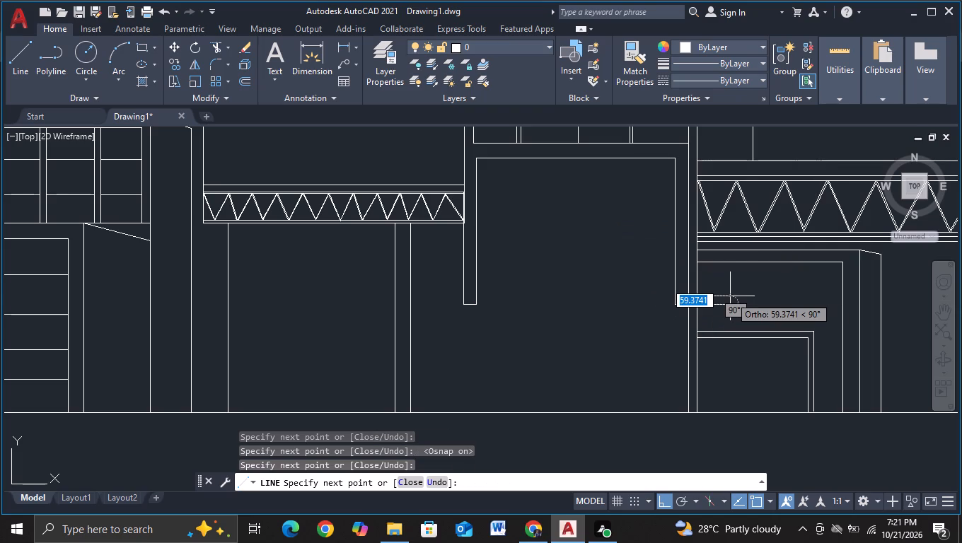
key(Escape)
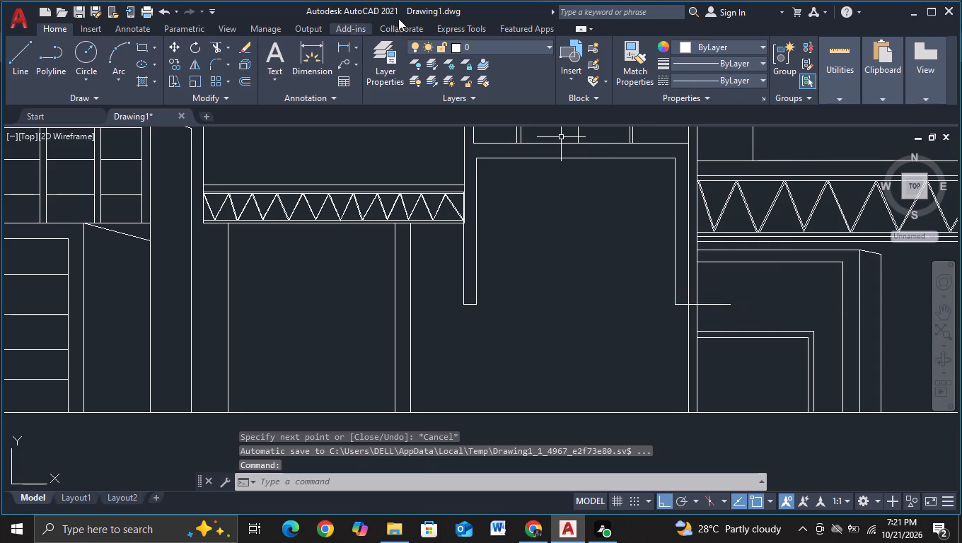
Trim the outline's last horizontal line back to the inner line of the tower's far wall.
click(216, 46)
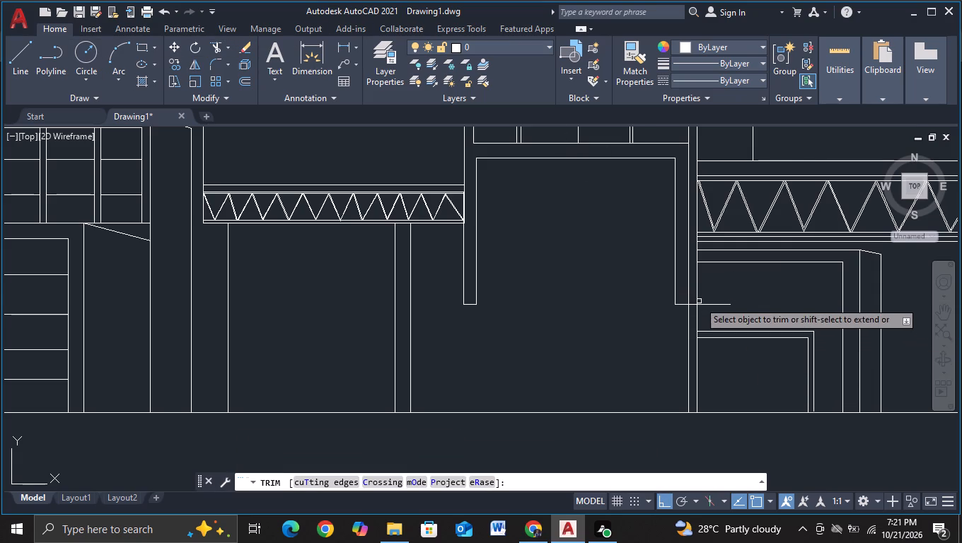
drag(709, 296, 715, 318)
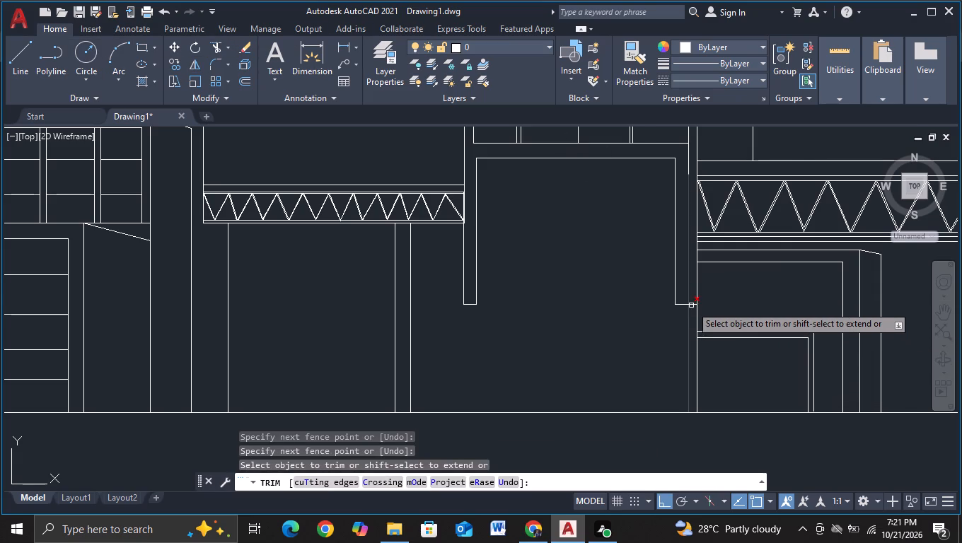
click(692, 304)
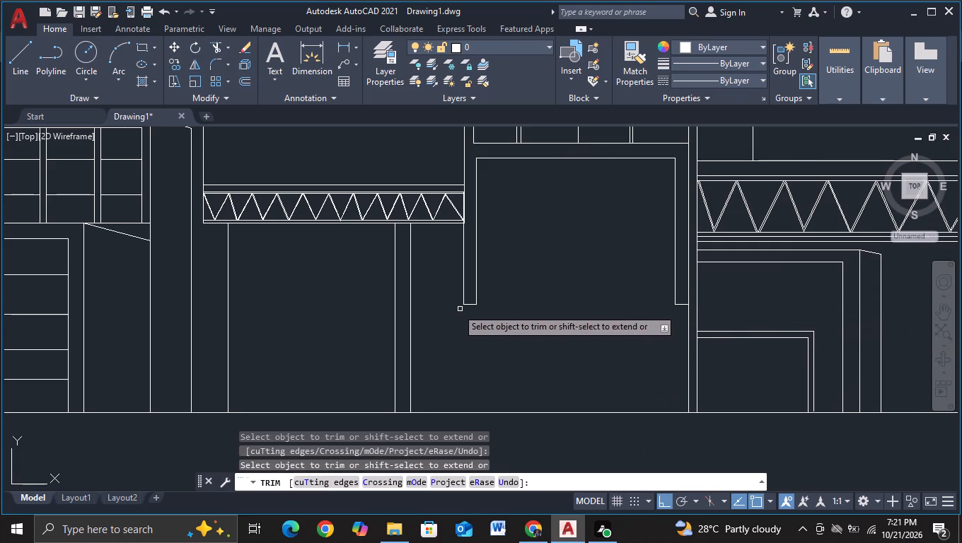
Draw a horizontal line joining the bottom ends of the panel's two inner vertical lines.
click(25, 85)
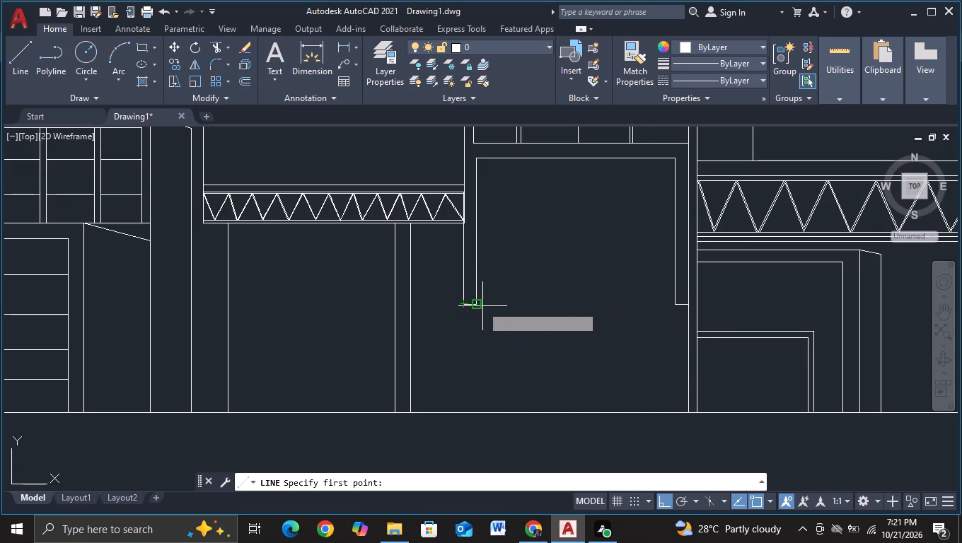
click(477, 307)
click(677, 309)
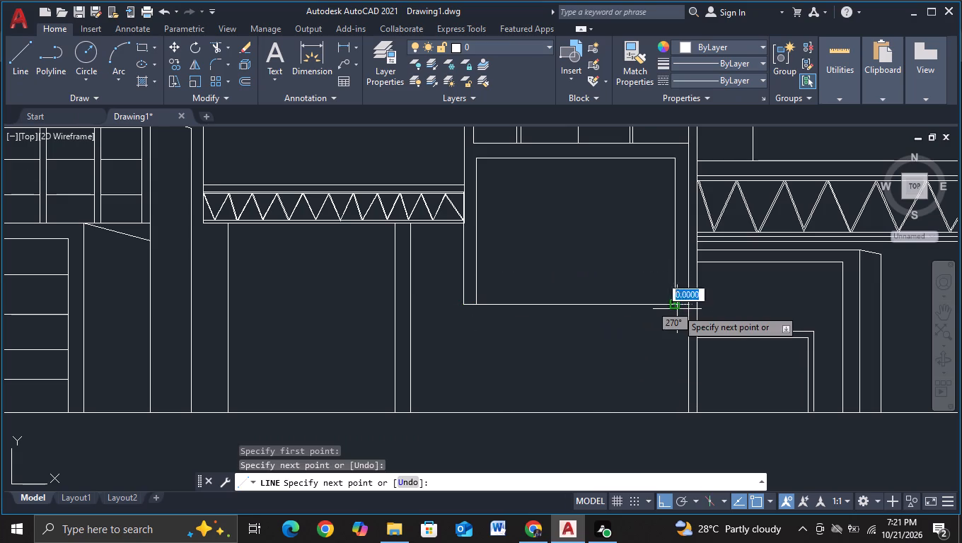
key(Escape)
Draw a horizontal line across the panel slightly above its bottom edge, extending past both tower walls.
click(22, 76)
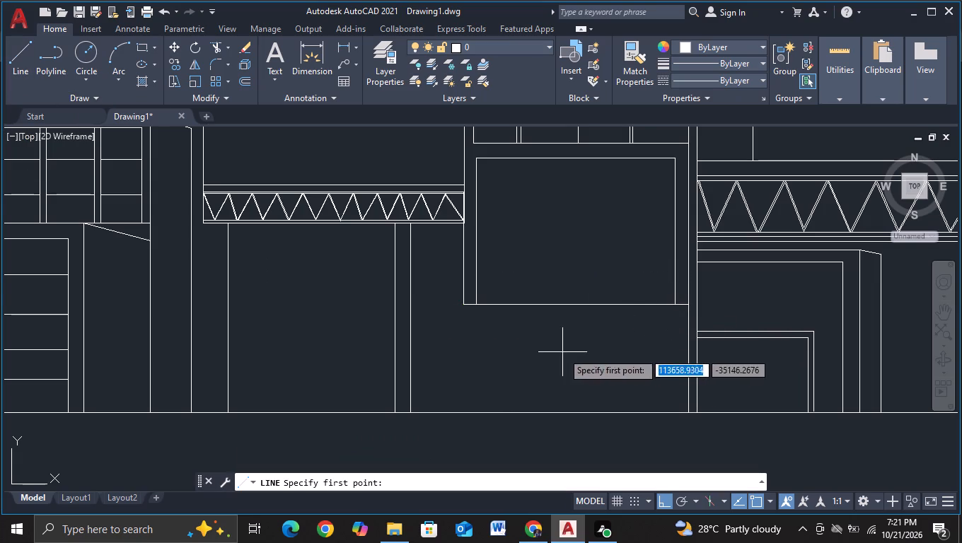
click(453, 290)
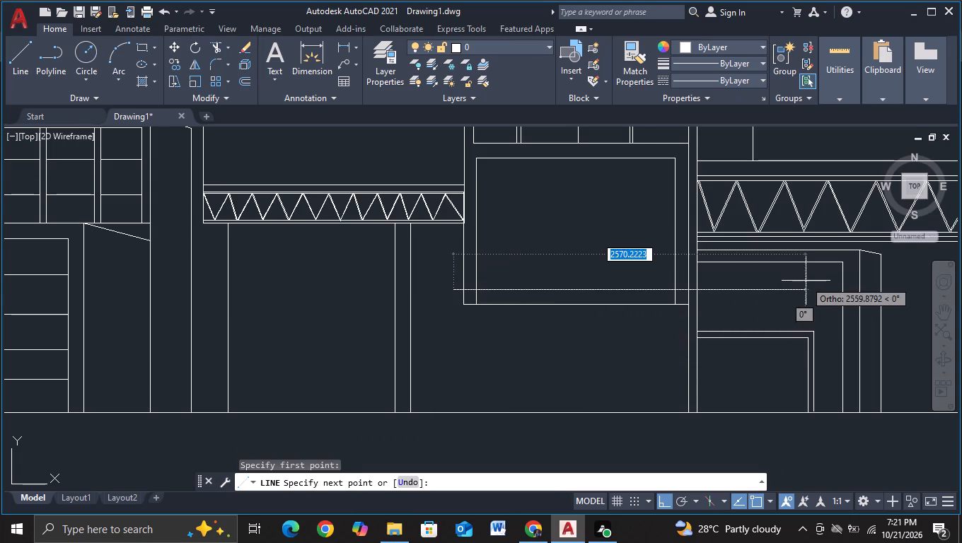
click(771, 282)
key(Escape)
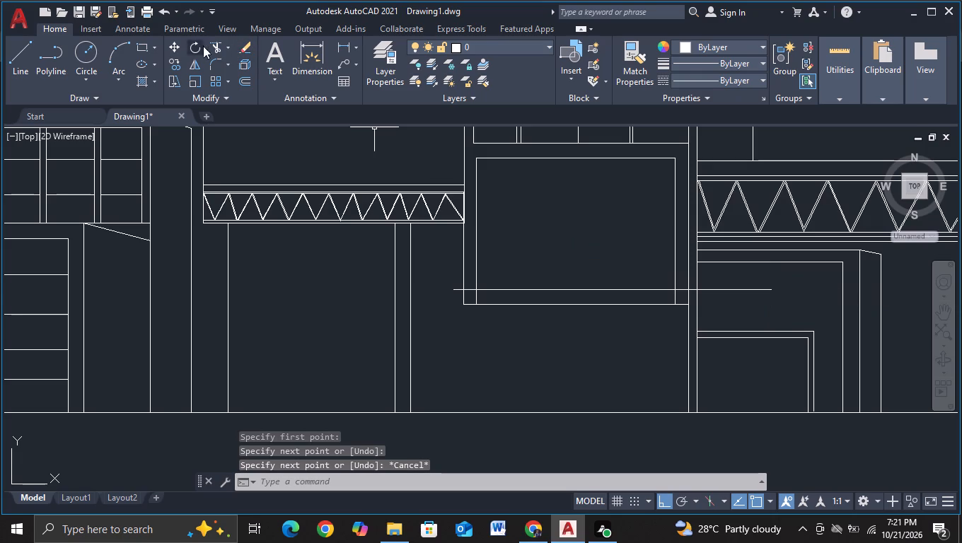
Trim the crossing line's overhangs and the inner verticals below it, leaving a closed inner rectangle within the tower's panel.
click(214, 47)
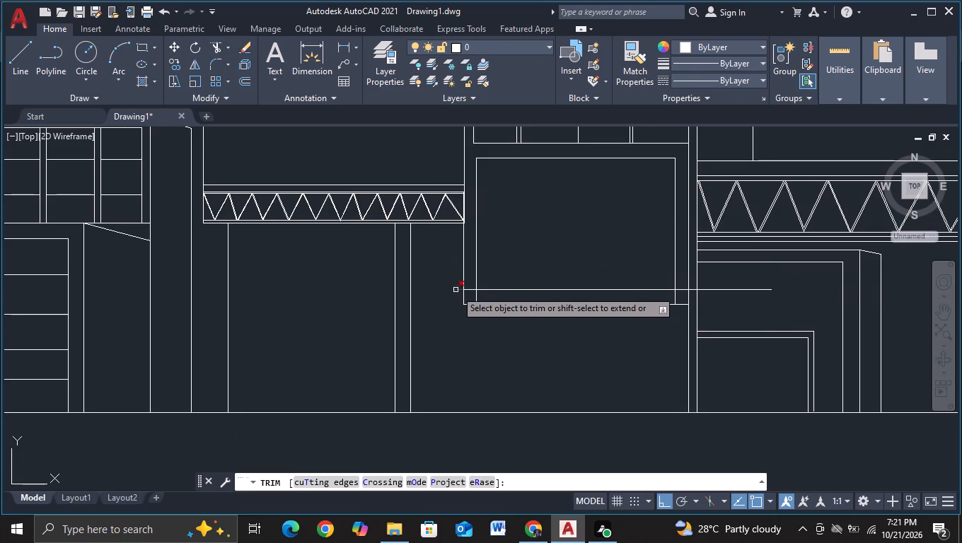
click(456, 290)
click(470, 290)
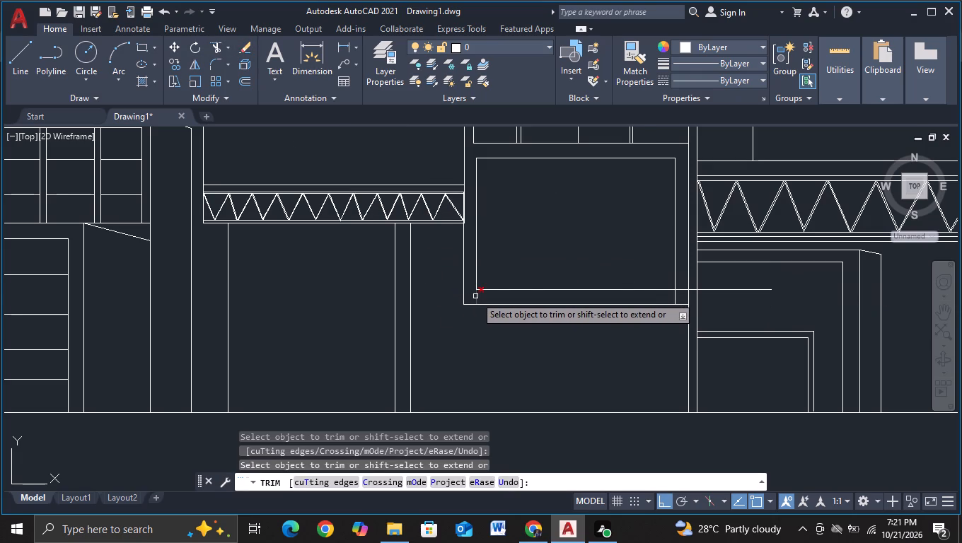
click(475, 296)
click(676, 300)
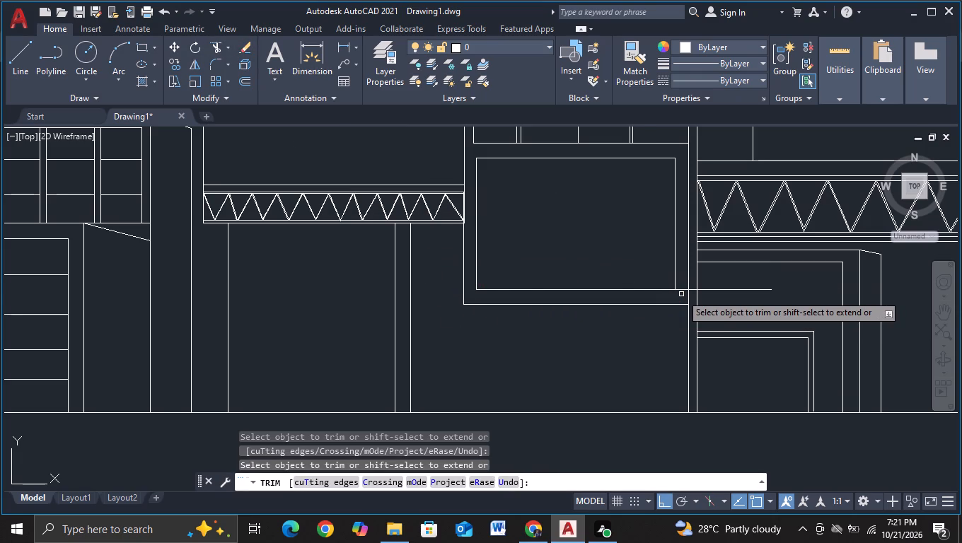
click(681, 290)
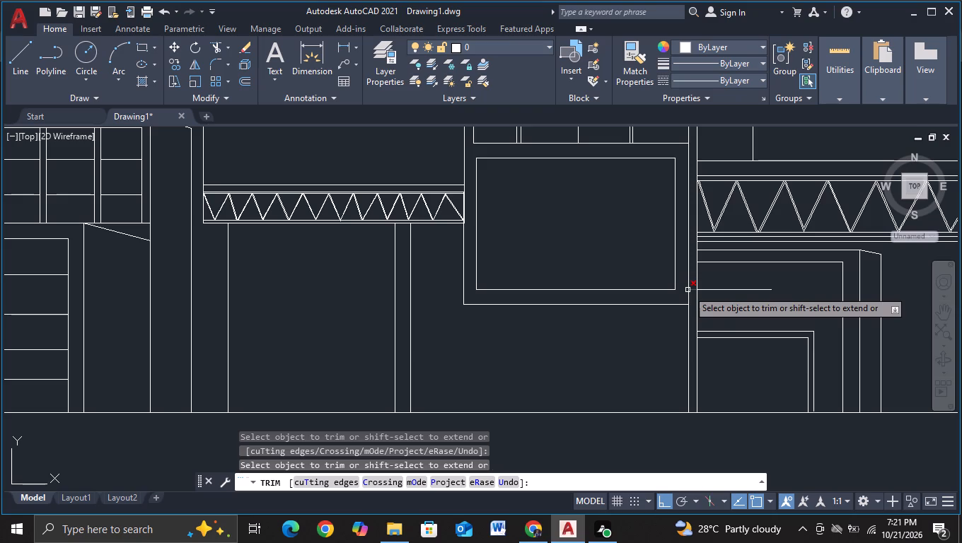
click(688, 290)
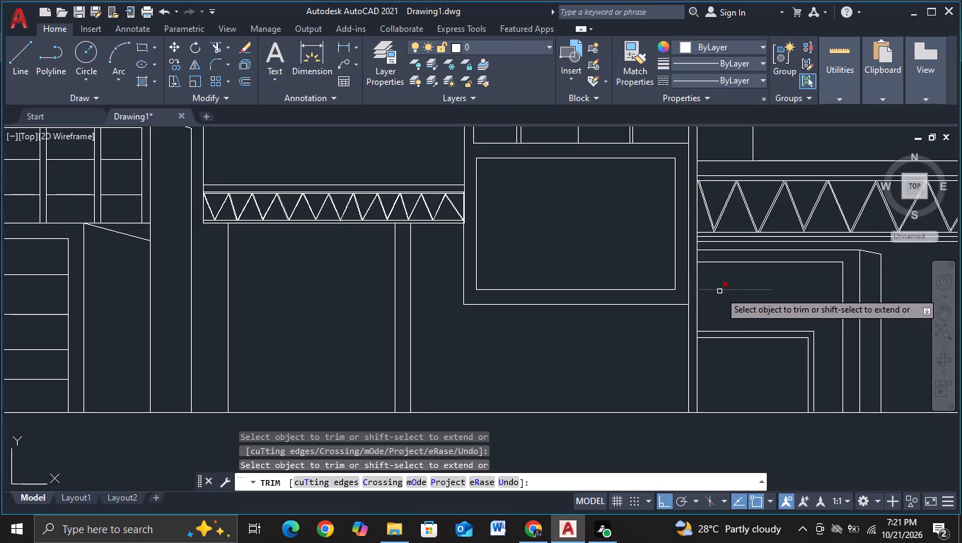
click(719, 291)
key(Escape)
scroll(622, 322, down, 1)
middle_drag(610, 358, 504, 332)
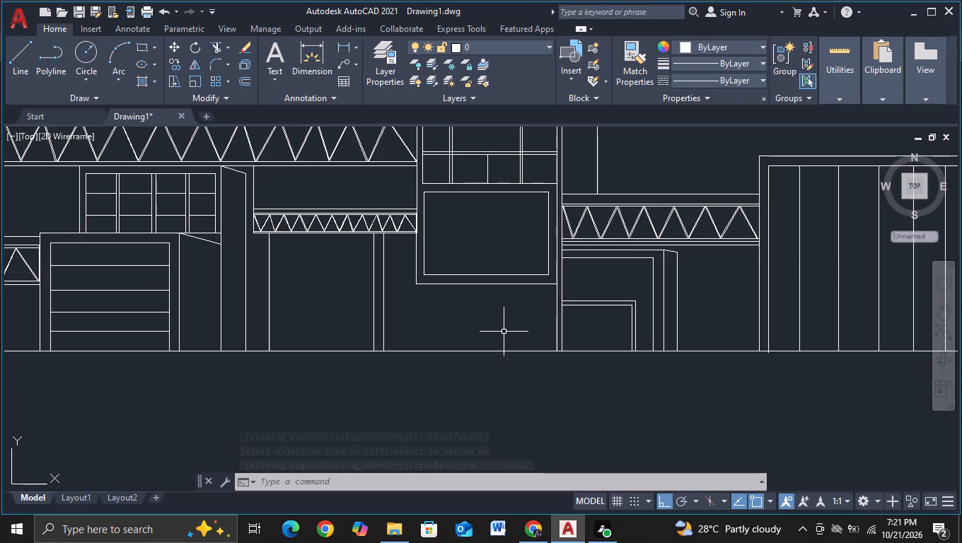
Draw a horizontal line from the tower panel's bottom corner outward, past both vertical lines of the adjacent column under the small truss bridge.
scroll(504, 332, down, 2)
middle_drag(502, 332, 448, 317)
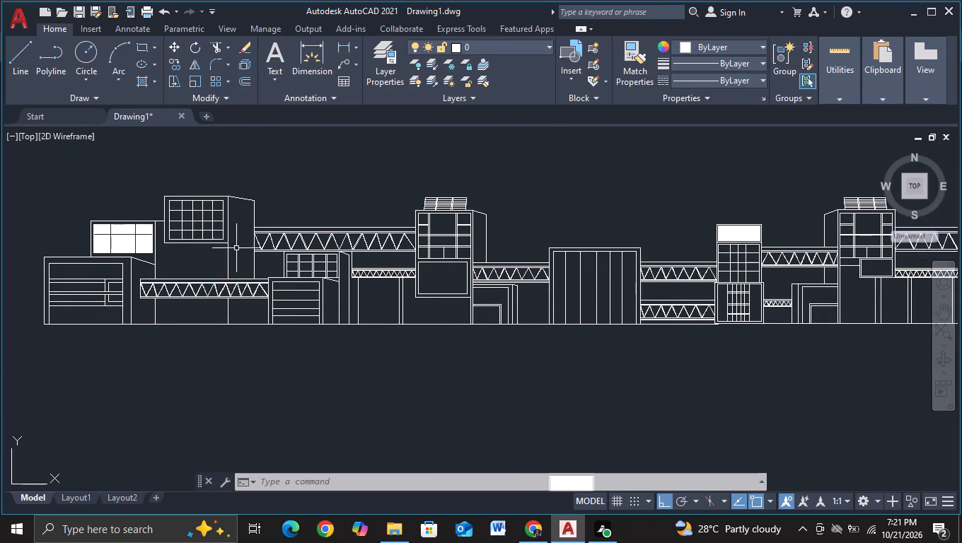
click(21, 79)
scroll(416, 356, up, 1)
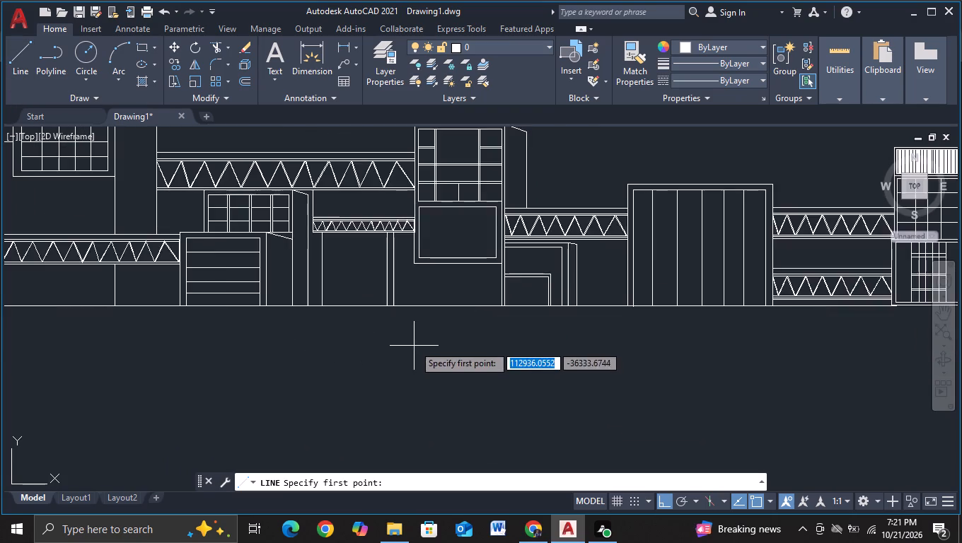
middle_drag(418, 349, 435, 419)
scroll(443, 355, up, 2)
click(406, 305)
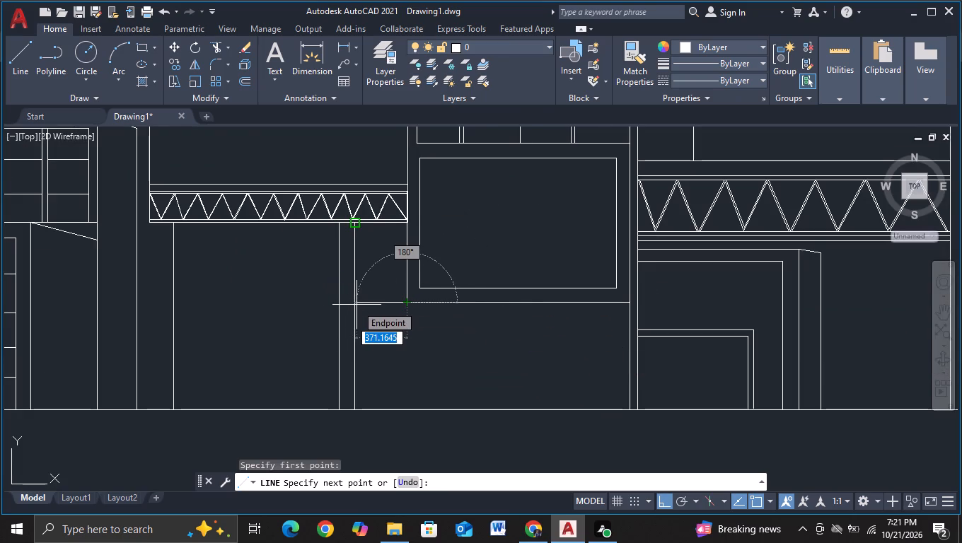
key(F3)
click(301, 308)
key(Escape)
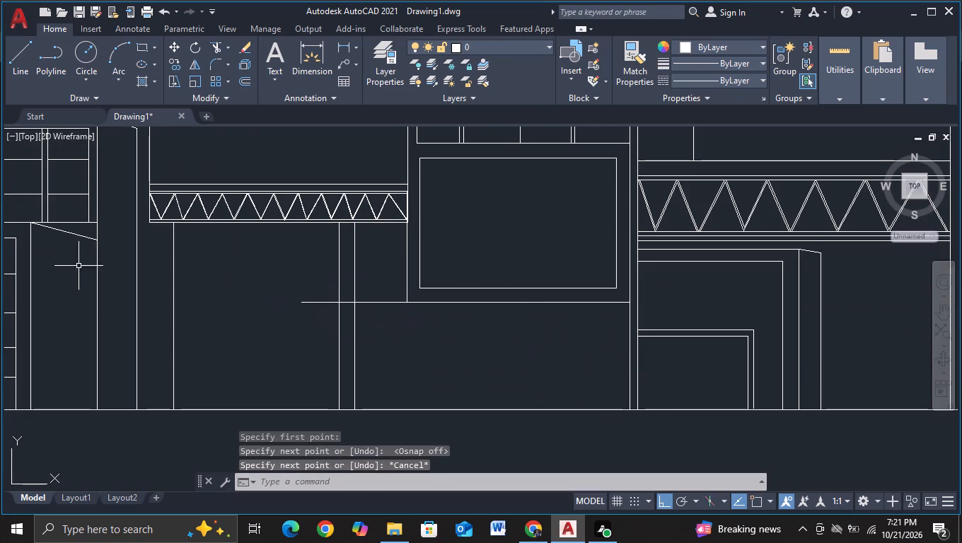
Trim the new horizontal line's overhang back to the column's vertical line nearest the tower.
click(210, 45)
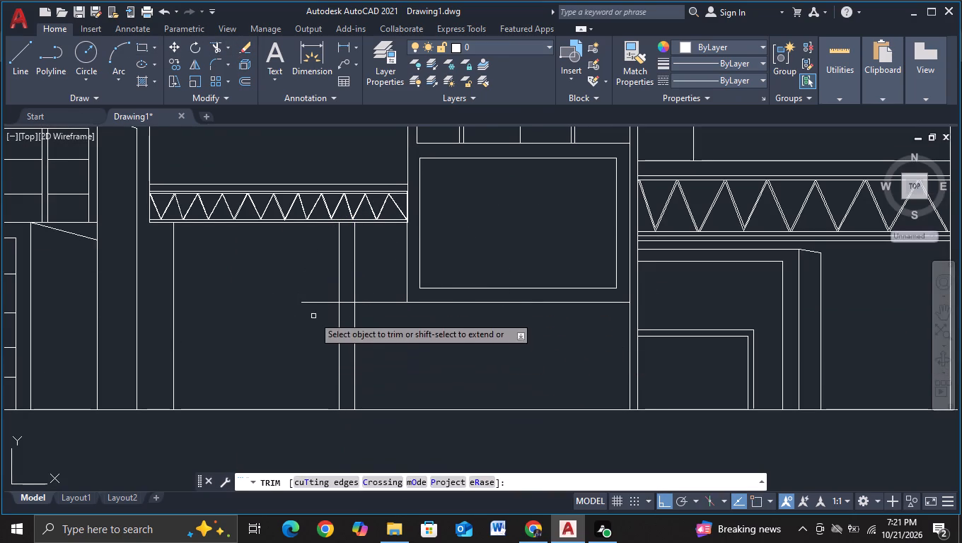
drag(313, 315, 307, 274)
click(349, 303)
scroll(527, 348, down, 3)
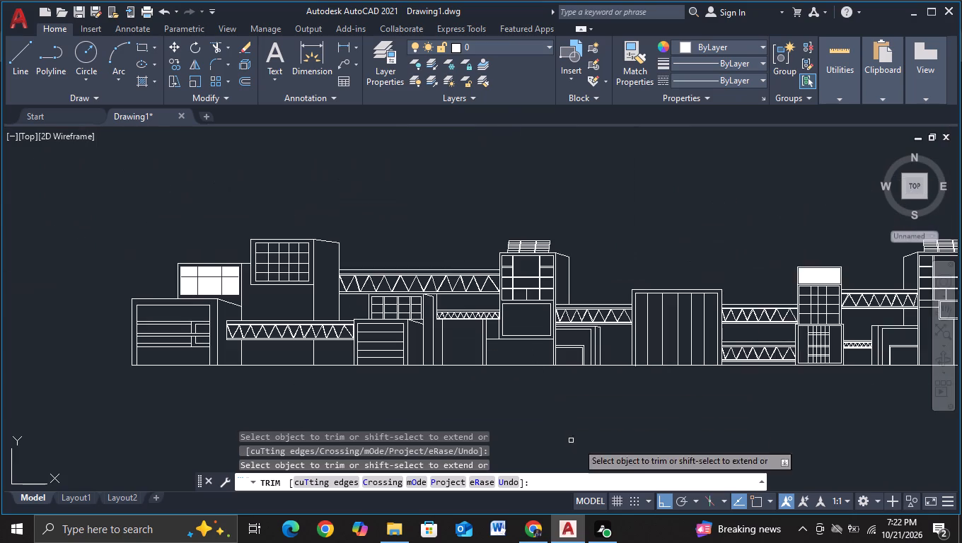
middle_drag(661, 414, 209, 353)
middle_drag(857, 394, 586, 379)
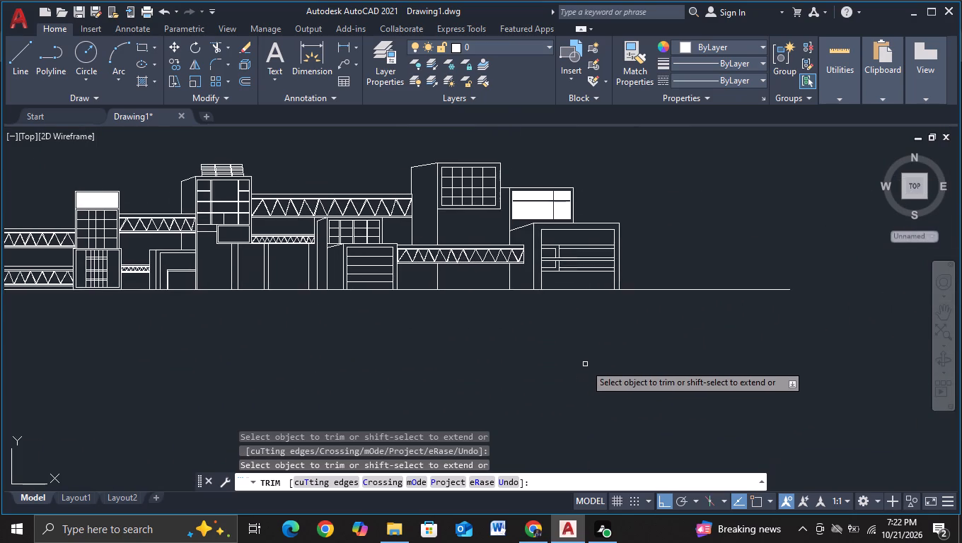
key(Escape)
Draw a slanted roof strip on the tall gridded block at the elevation's far end, with end edges about 205 and 189 units long.
click(5, 62)
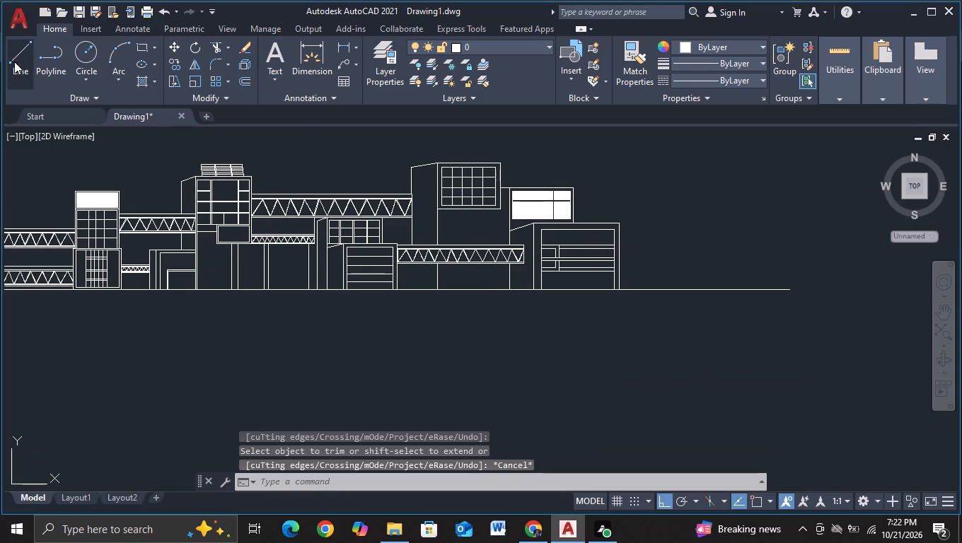
click(14, 62)
middle_drag(319, 170, 233, 226)
scroll(310, 220, up, 3)
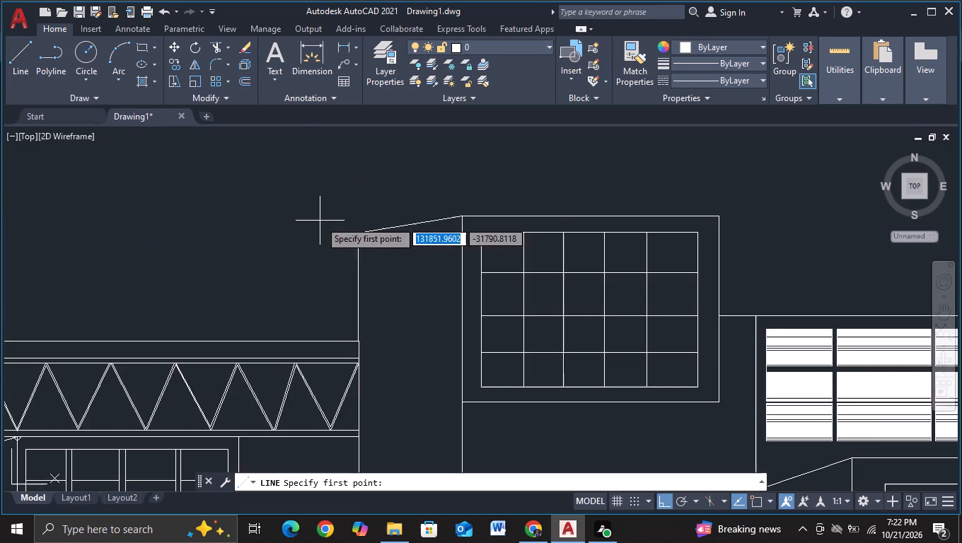
middle_drag(349, 215, 223, 236)
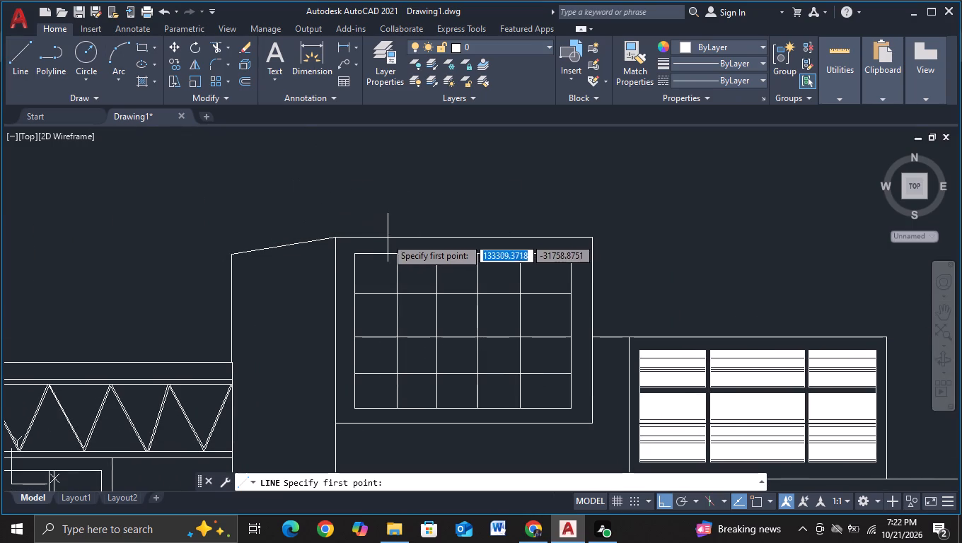
key(F3)
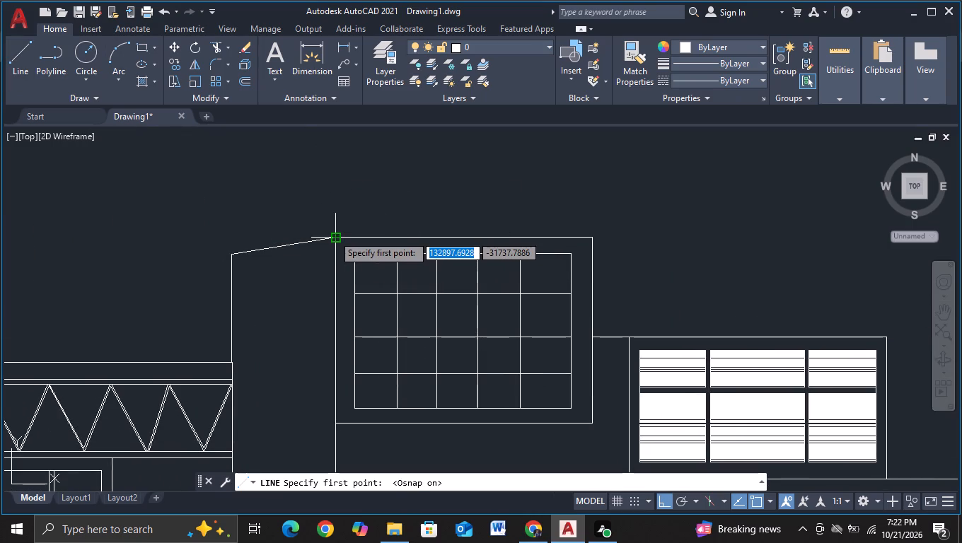
click(333, 235)
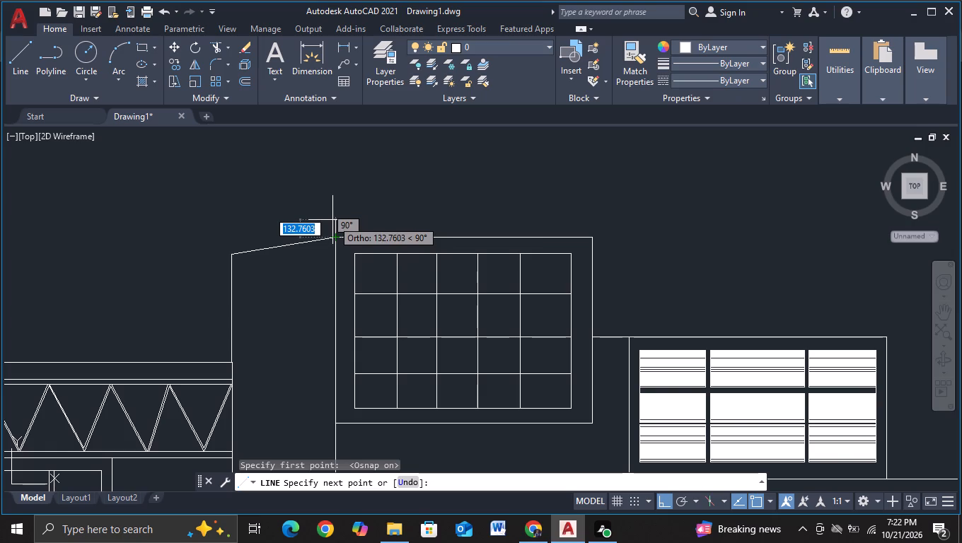
key(F8)
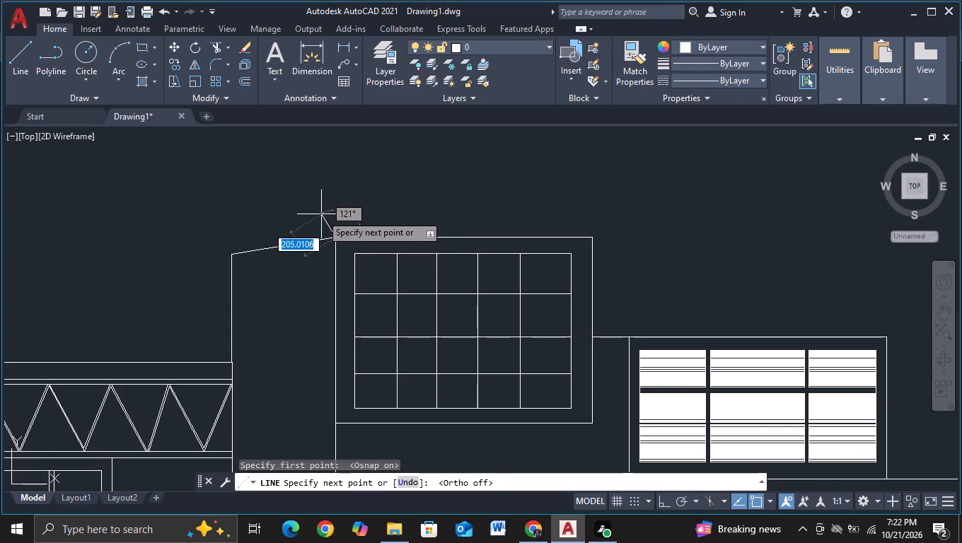
click(323, 215)
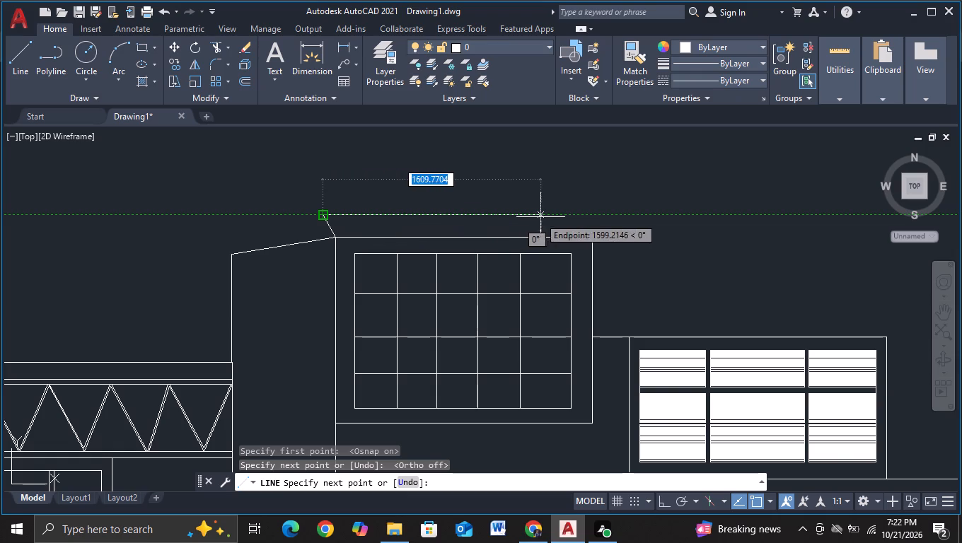
click(581, 217)
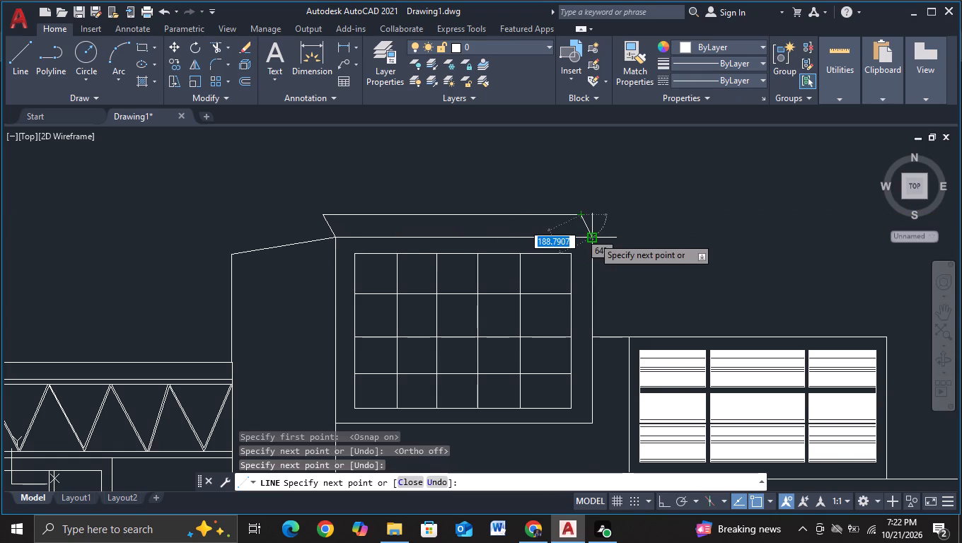
click(593, 237)
key(Escape)
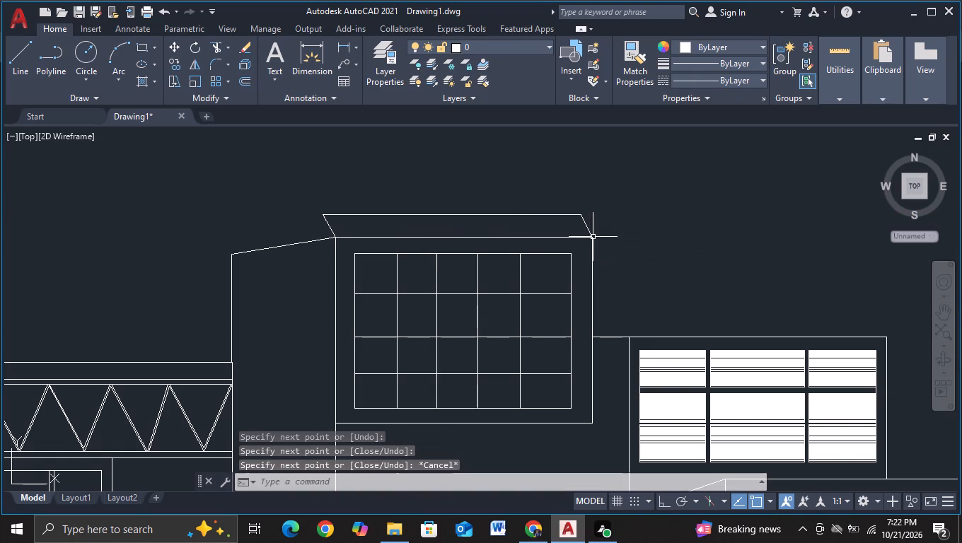
Draw the roof strip's side face: a sloped line about 63 units long and a vertical about 220 units down across the block's sloping edge.
click(25, 68)
click(323, 217)
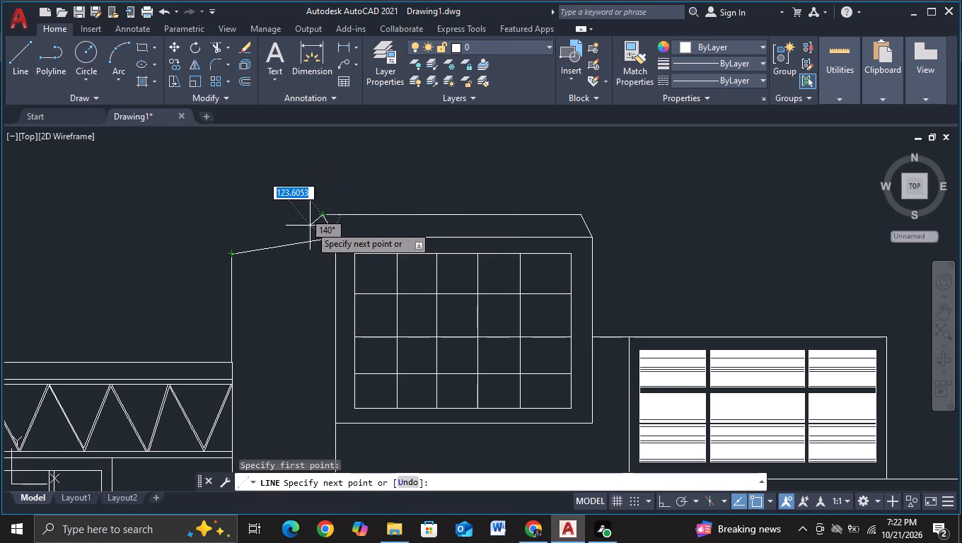
scroll(308, 222, up, 3)
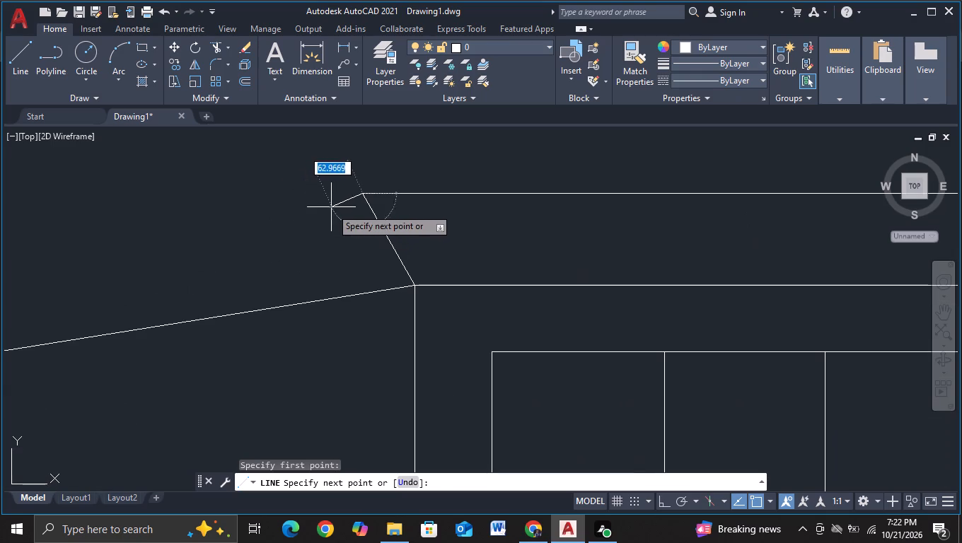
click(332, 206)
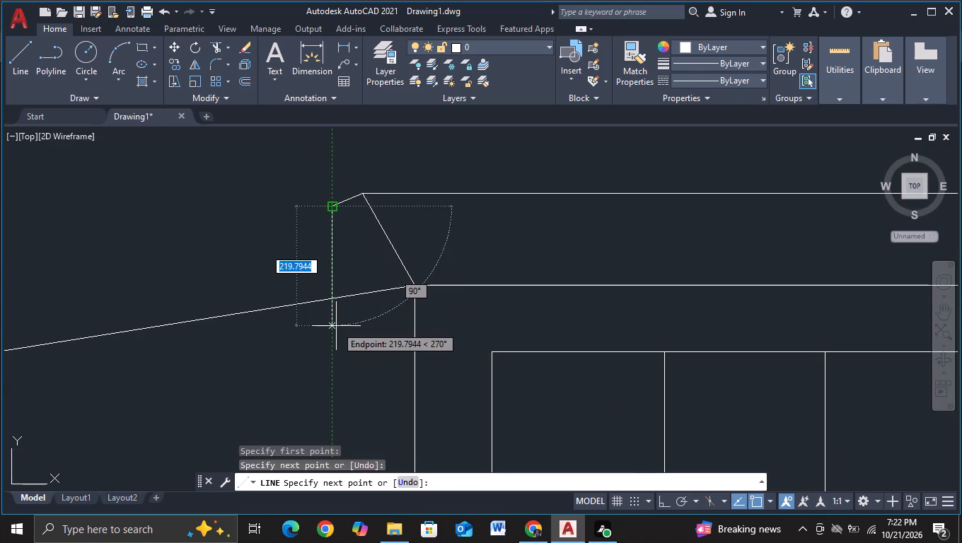
click(336, 326)
key(Escape)
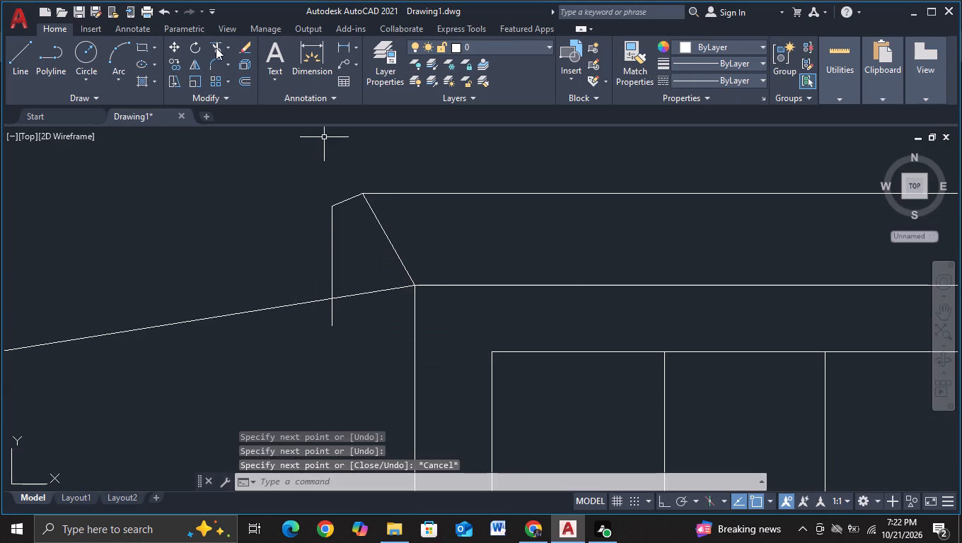
Trim the vertical line's overhang below the block's sloping top edge, keeping the sloping edge intact.
click(211, 47)
click(308, 303)
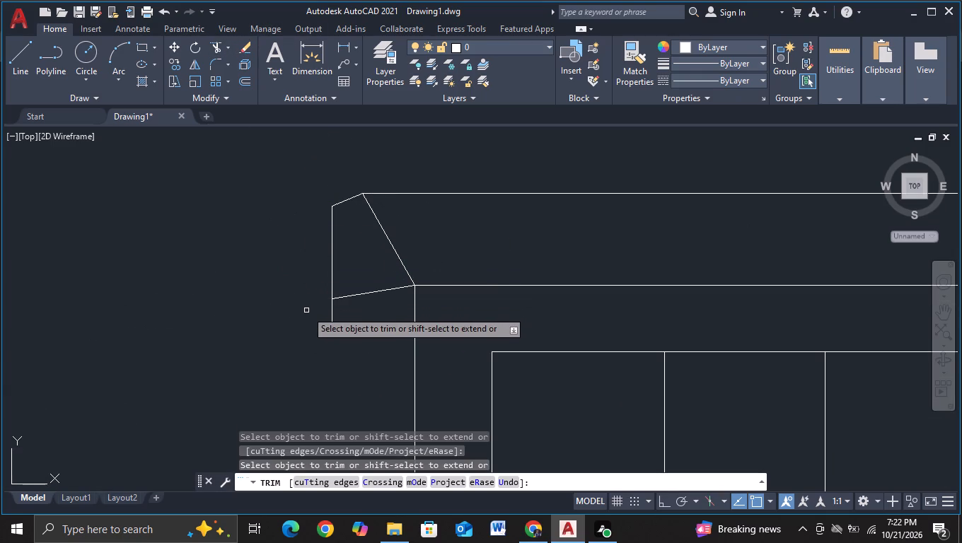
key(ctrl+z)
drag(313, 319, 360, 323)
scroll(360, 323, down, 2)
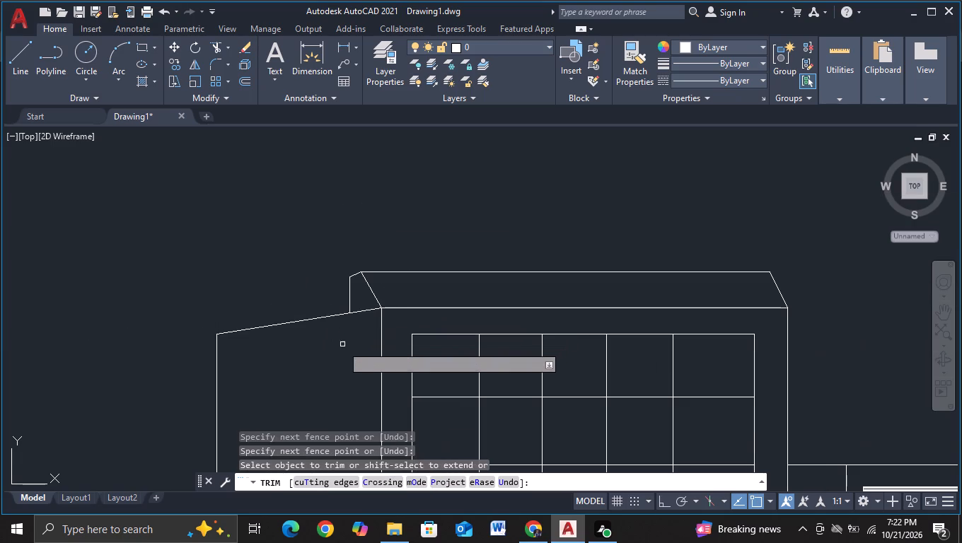
key(Escape)
Copy the roof strip's slanted end edge horizontally into two close pairs, the outer lines about 559 and 1181 units away.
scroll(342, 344, down, 3)
middle_drag(552, 359, 502, 269)
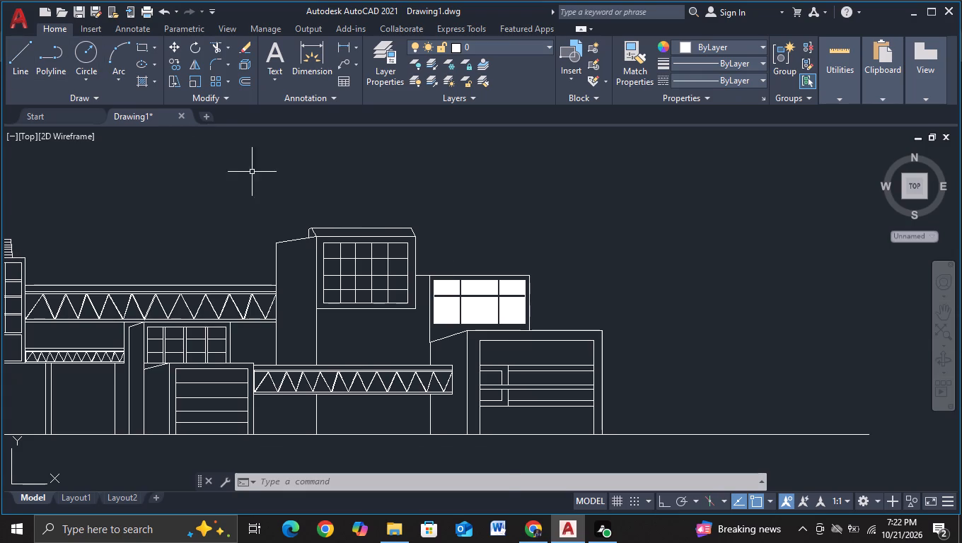
scroll(255, 173, up, 2)
click(404, 332)
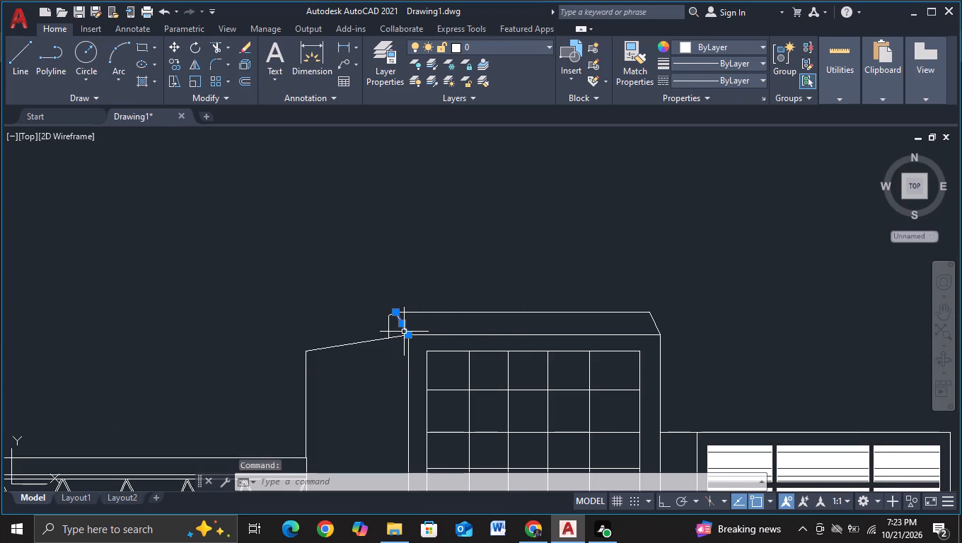
key(c)
click(466, 378)
click(409, 327)
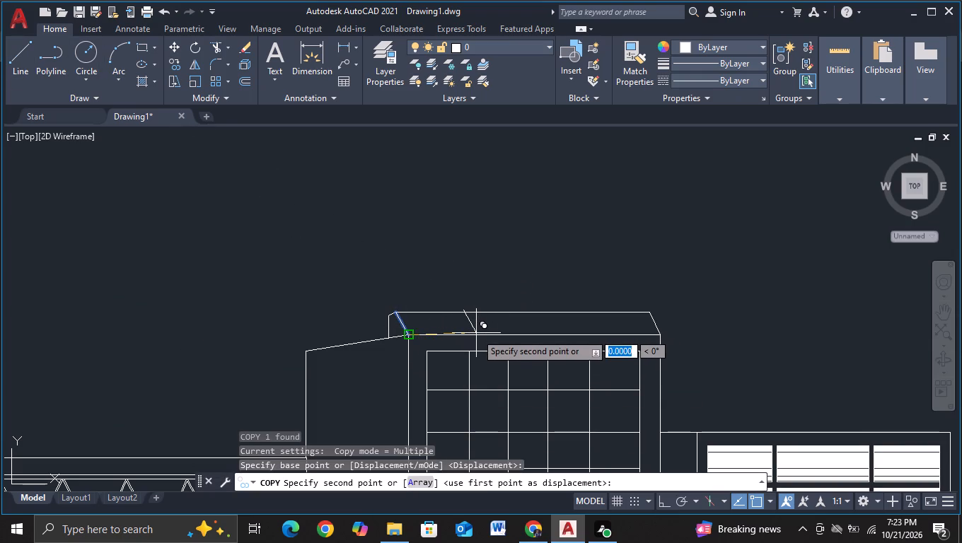
key(F8)
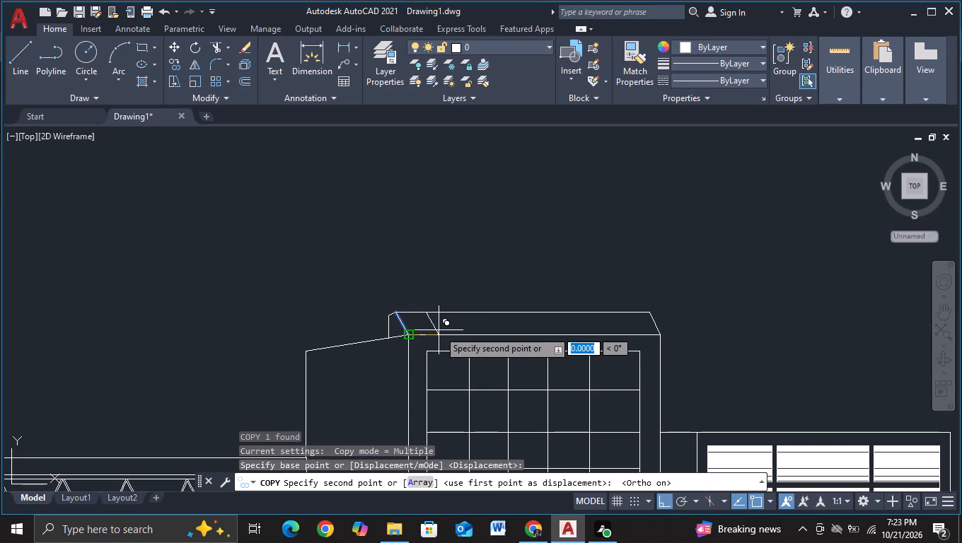
key(F3)
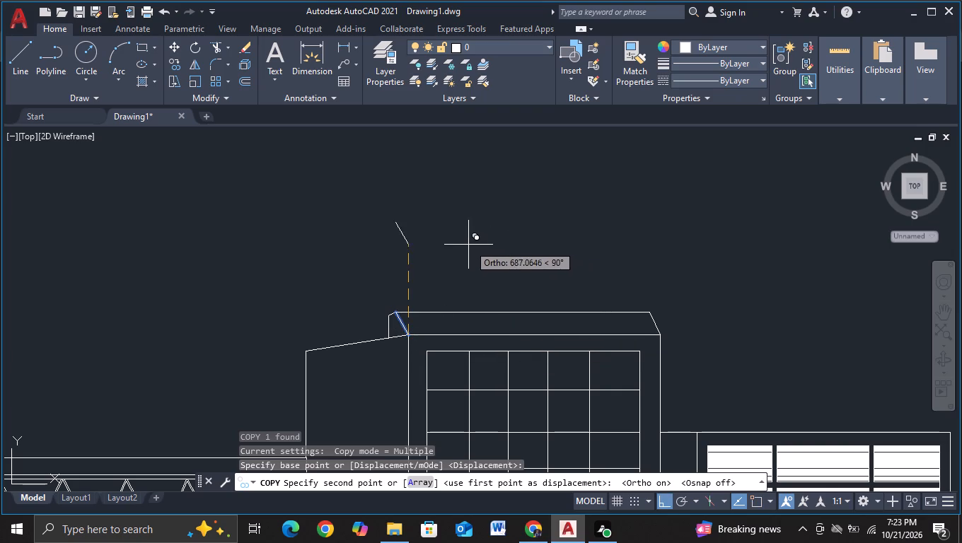
click(476, 291)
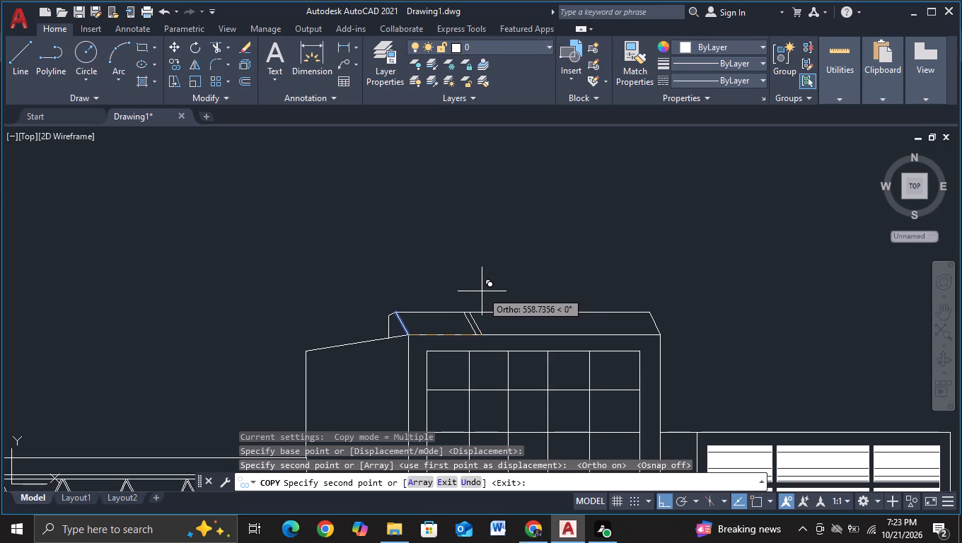
click(482, 291)
click(557, 288)
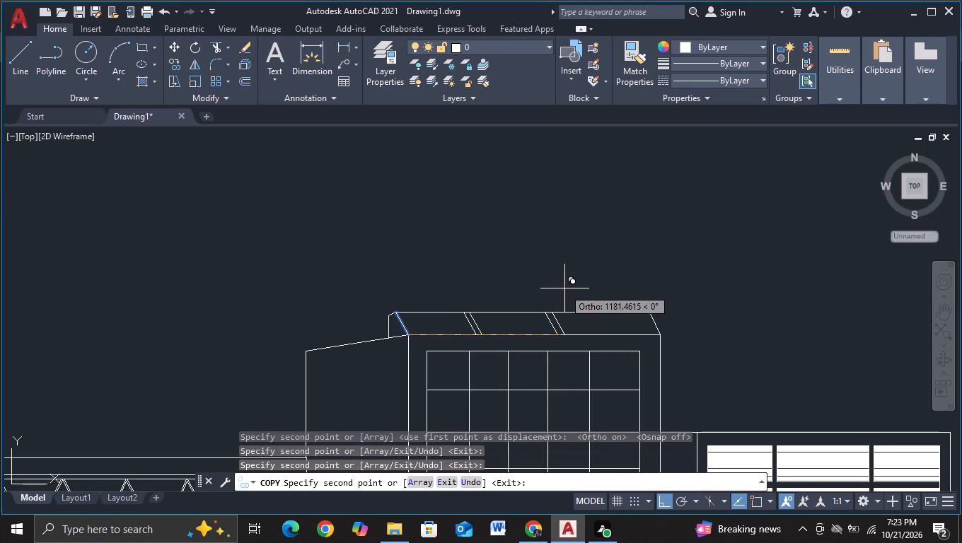
click(564, 288)
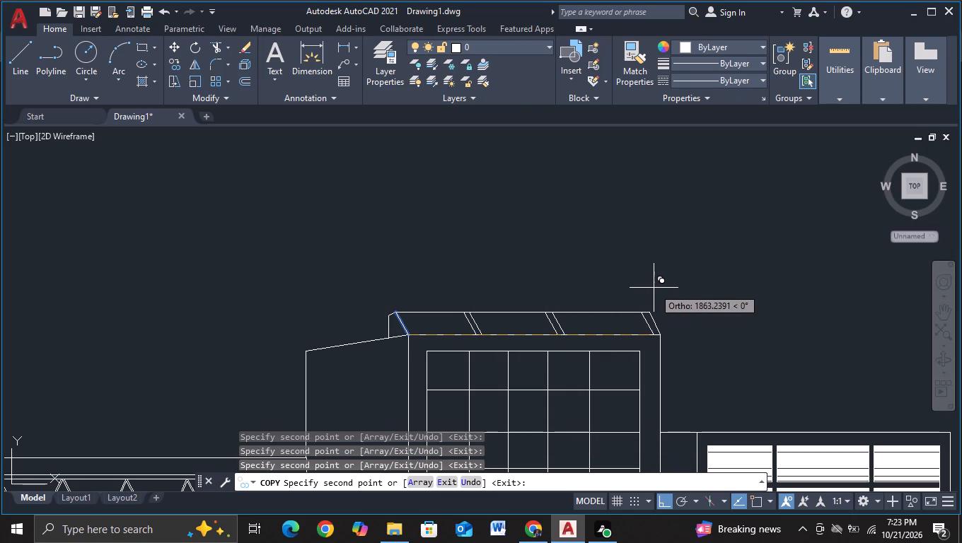
Copy the roof strip's slanted end edge once just inside each end of the strip, about 1863 and 56 units away.
click(654, 288)
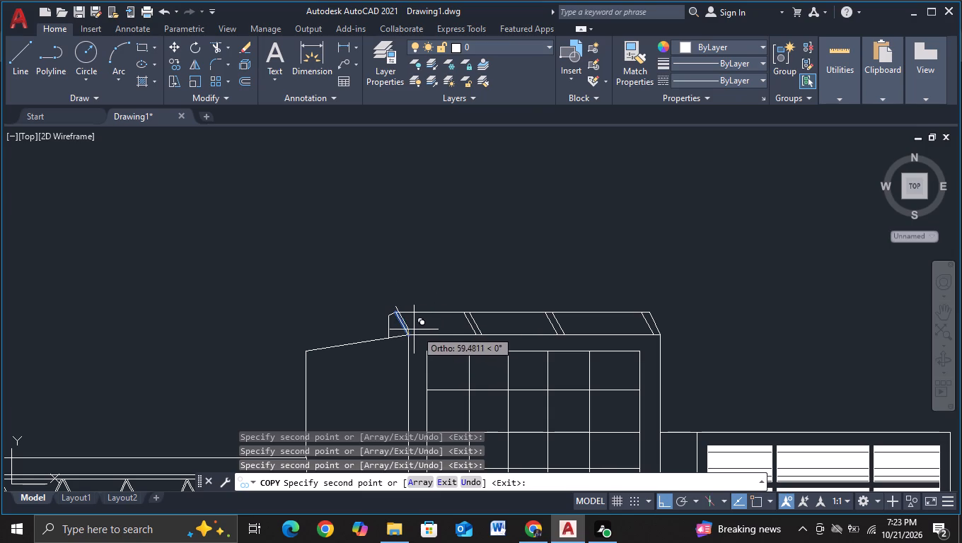
scroll(417, 331, up, 2)
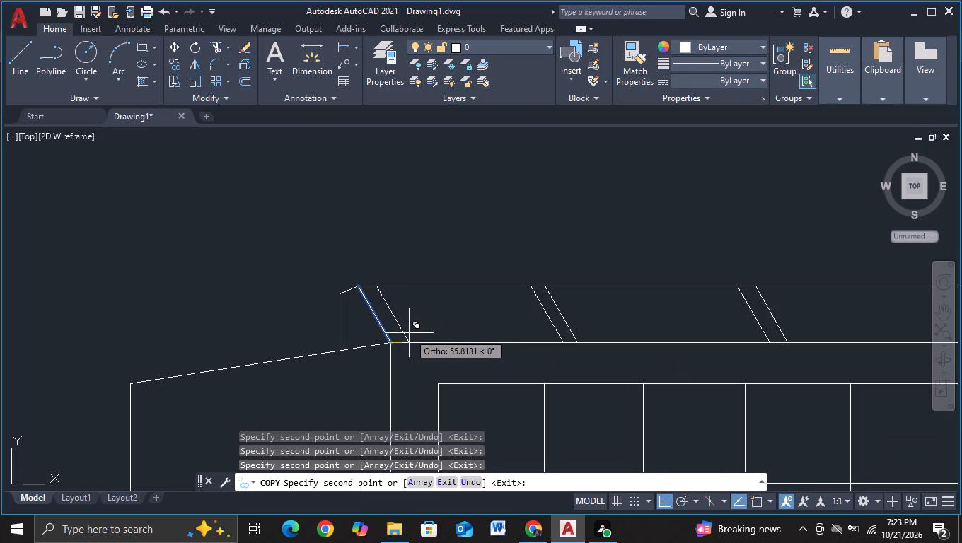
click(409, 333)
Copy the slanted end edge horizontally into three more close pairs, the outer lines about 1592, 911 and 306 units away.
scroll(688, 345, down, 2)
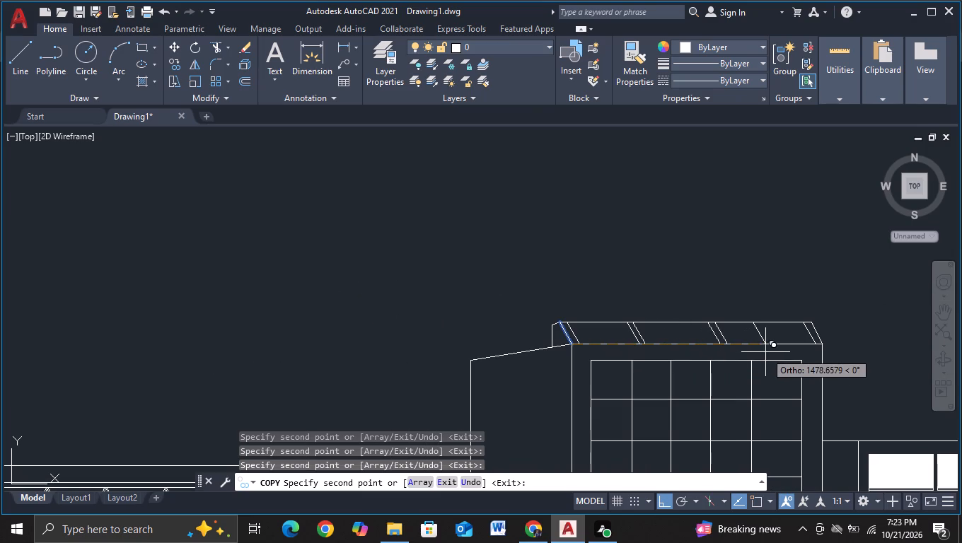
click(775, 350)
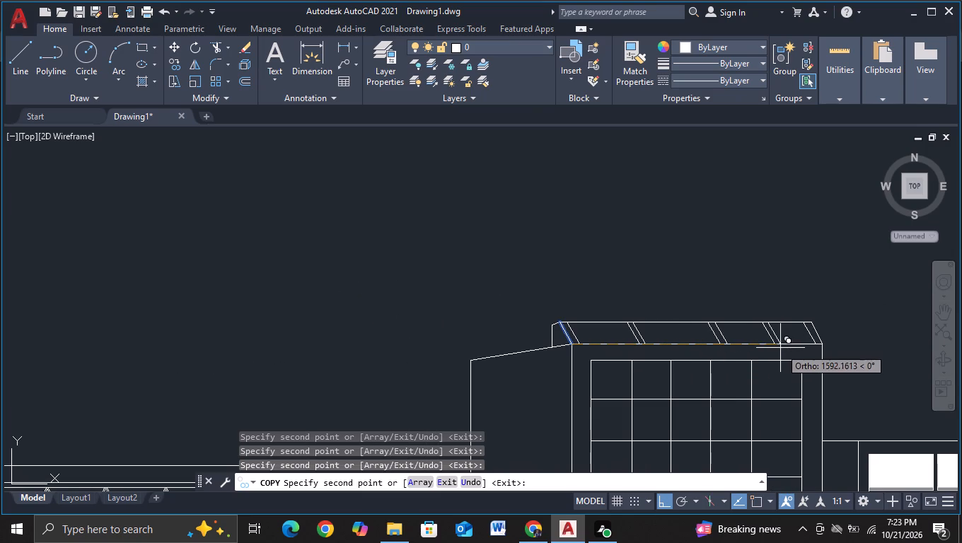
click(780, 348)
click(685, 356)
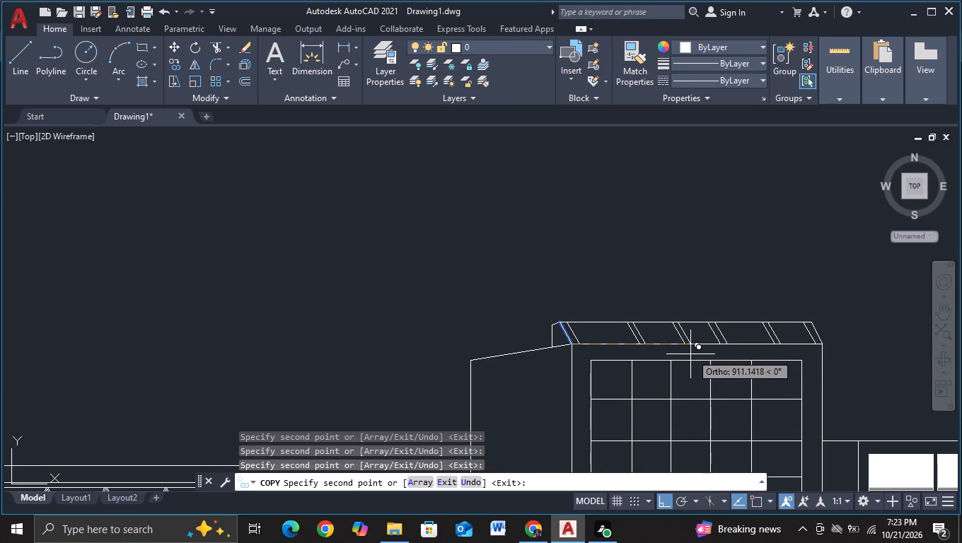
click(691, 354)
click(607, 353)
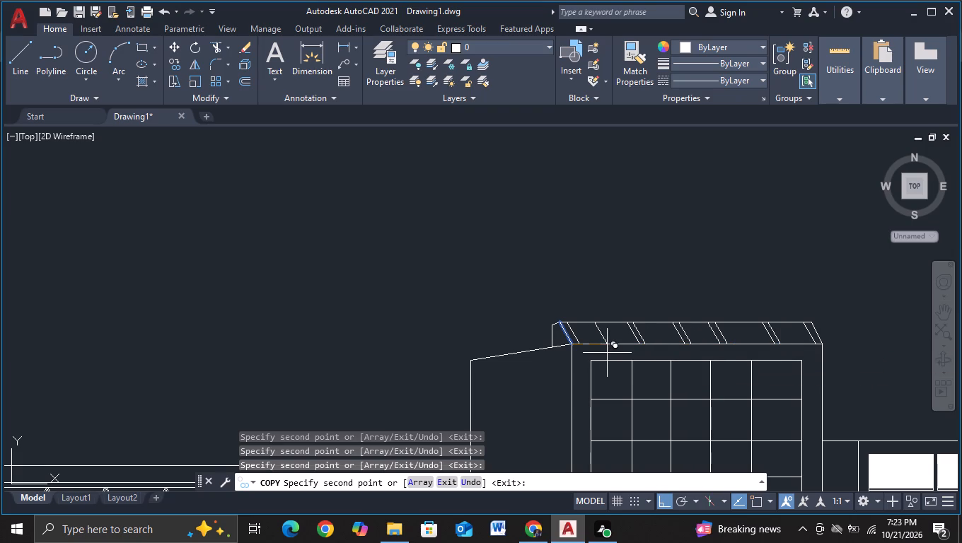
click(612, 352)
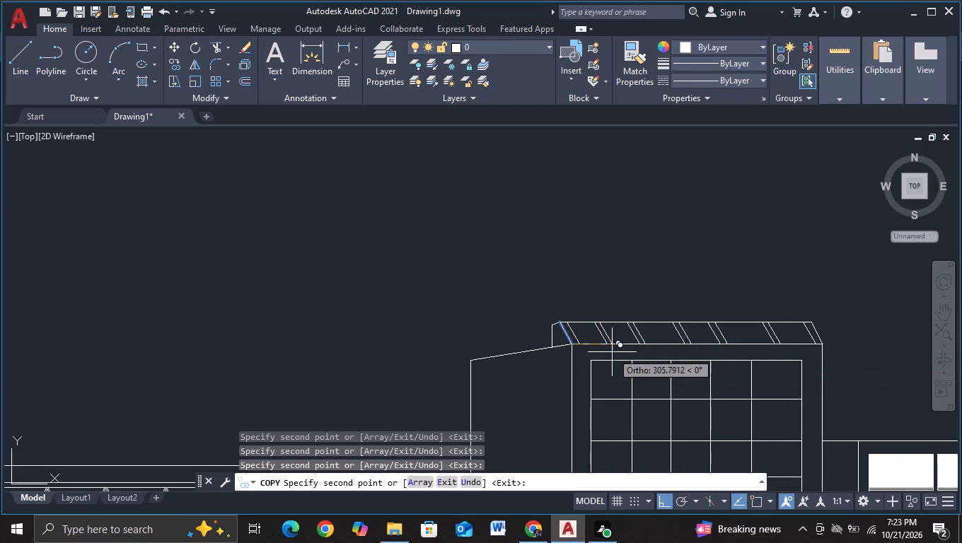
key(Escape)
Trim the roof strip's top line in all six gaps between the slanted pairs, keeping the short caps on each pair.
scroll(632, 318, down, 3)
middle_drag(746, 293, 648, 274)
scroll(643, 273, up, 2)
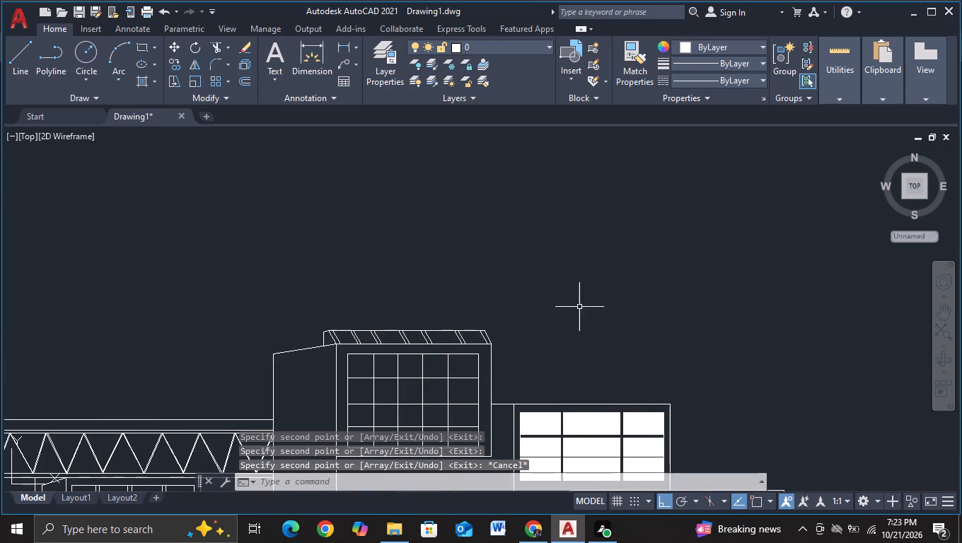
middle_drag(579, 307, 576, 286)
scroll(575, 286, up, 1)
scroll(571, 296, down, 2)
middle_drag(574, 296, 680, 253)
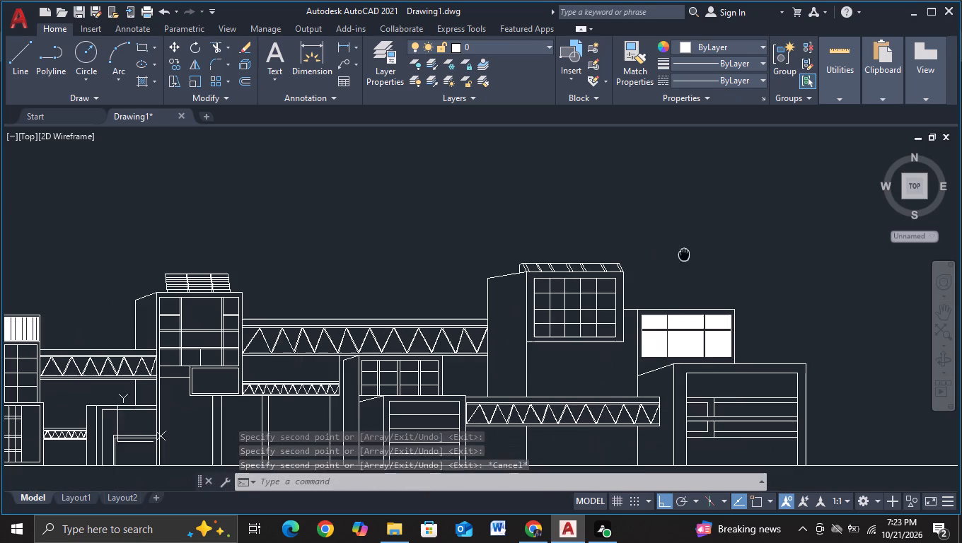
scroll(569, 247, up, 1)
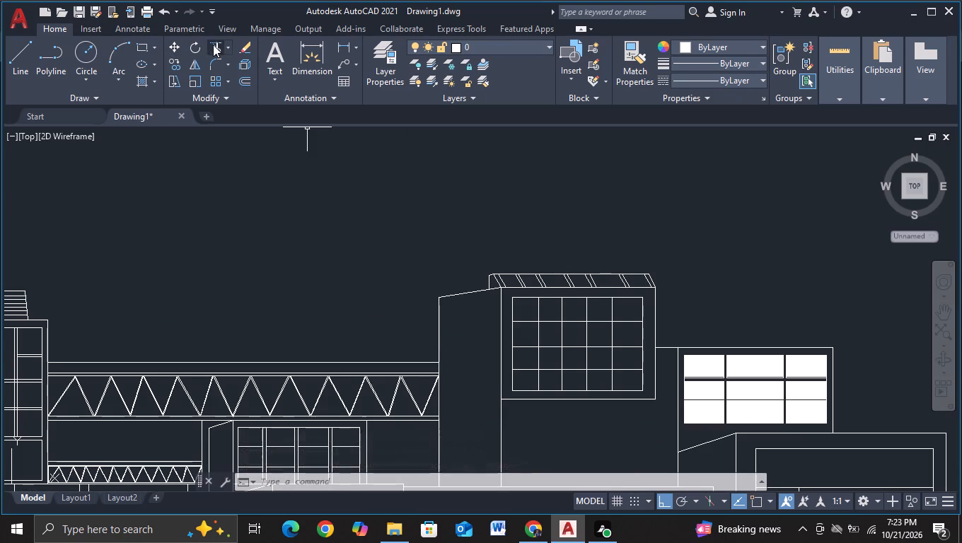
click(212, 45)
click(508, 275)
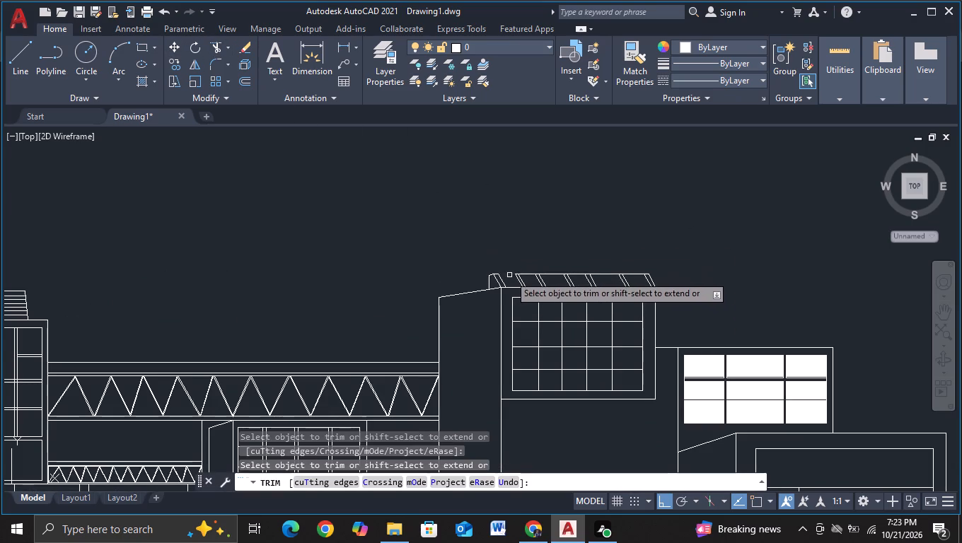
click(526, 275)
click(559, 274)
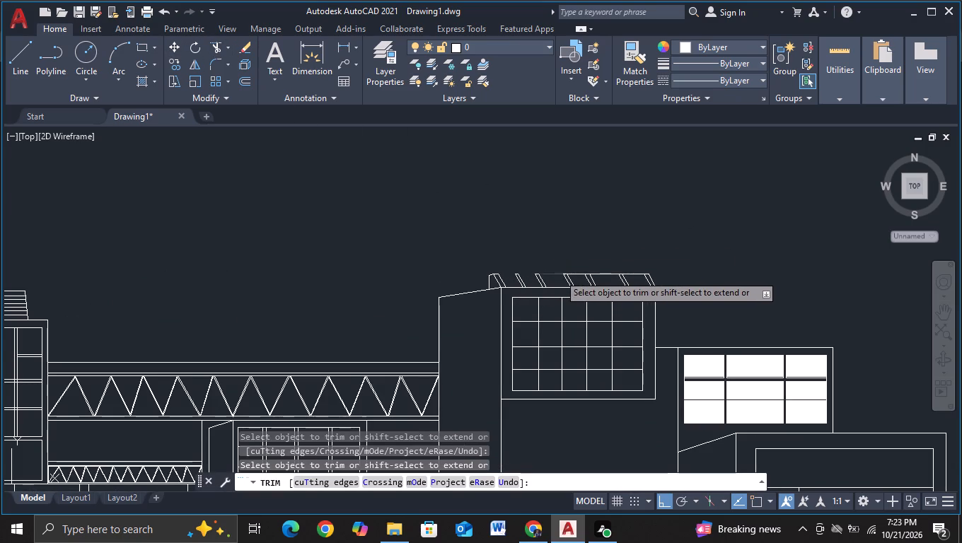
click(581, 274)
click(598, 273)
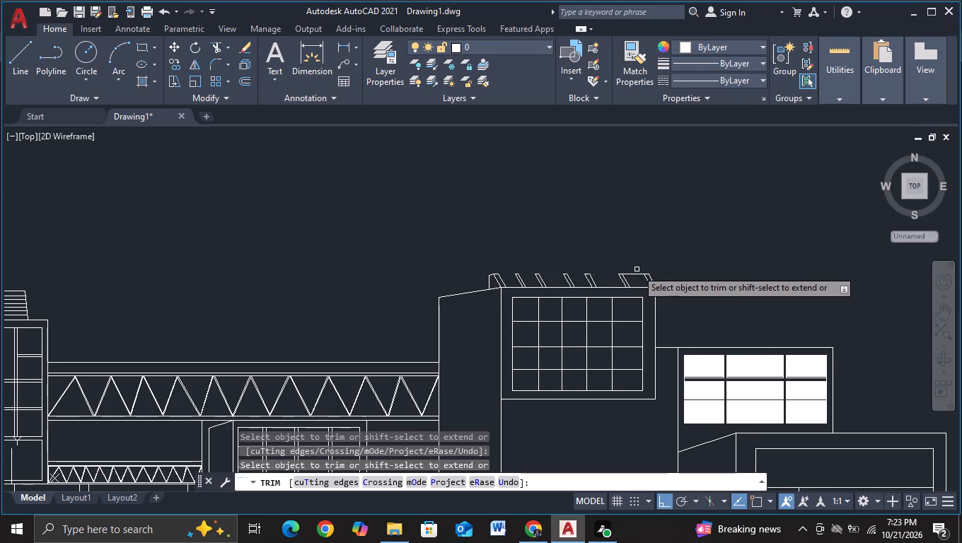
click(637, 275)
scroll(724, 252, down, 1)
middle_drag(724, 252, 640, 245)
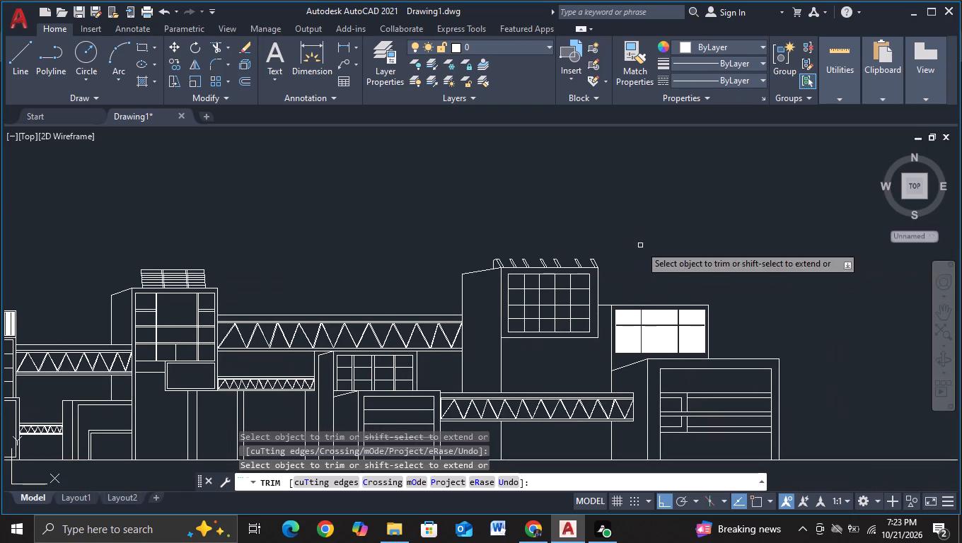
scroll(482, 247, up, 2)
scroll(650, 224, down, 1)
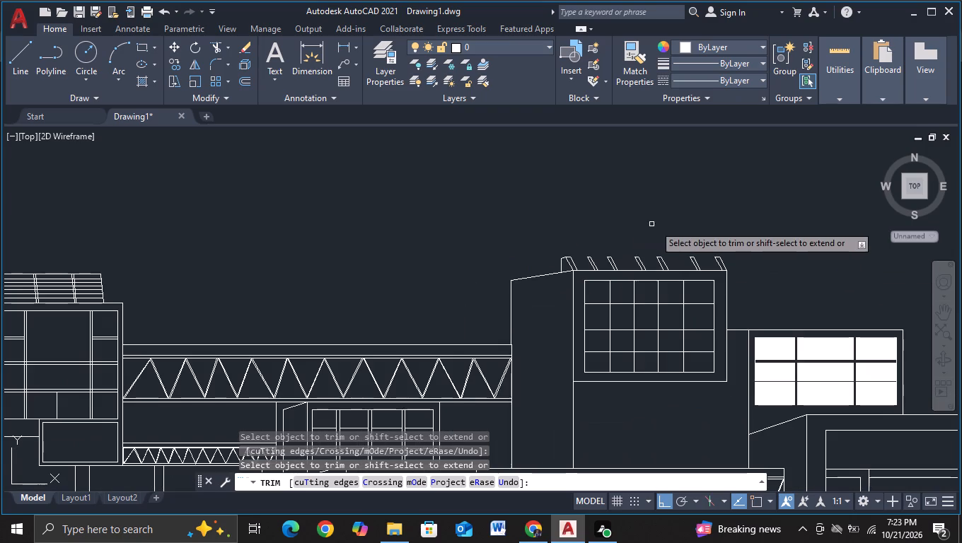
middle_drag(734, 238, 566, 226)
key(Escape)
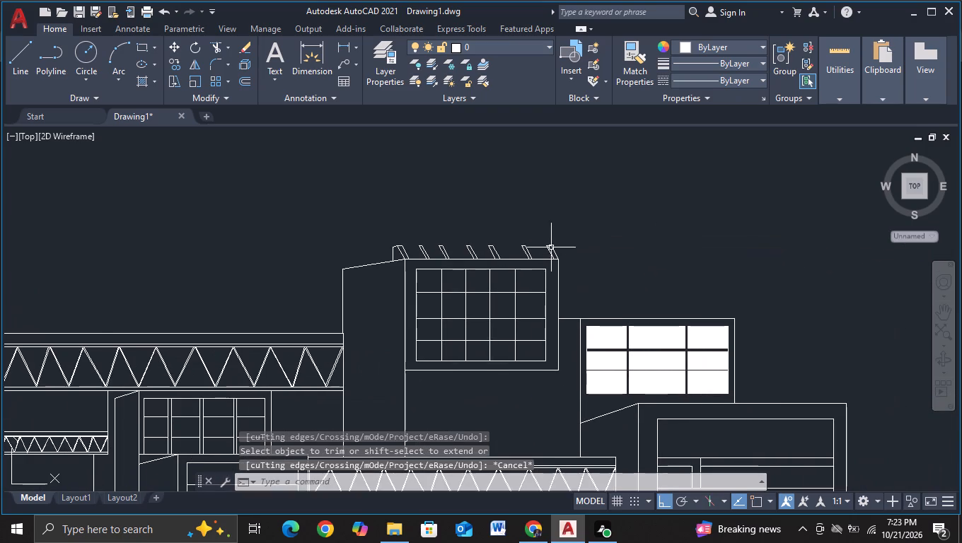
With object snap on, draw a sloping line from the louvred roof panel's upper corner to its tower's top front corner, on the side-face side.
scroll(562, 250, down, 1)
middle_drag(315, 228, 386, 209)
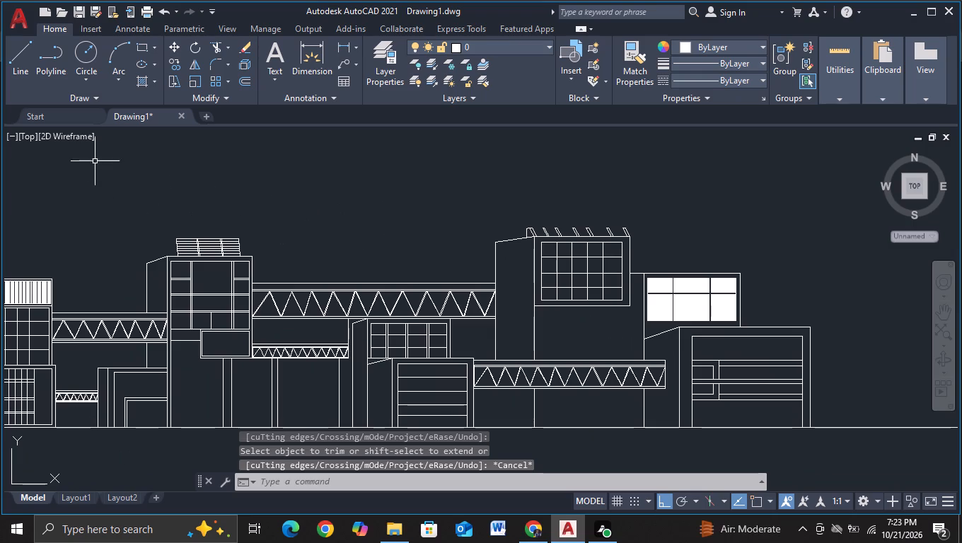
click(19, 61)
scroll(190, 188, up, 2)
middle_drag(170, 250, 326, 216)
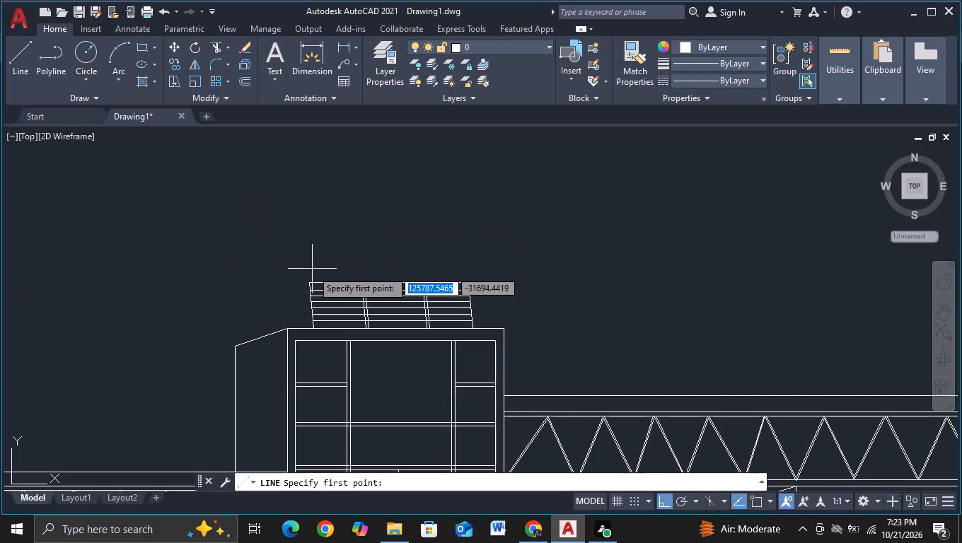
key(F3)
click(306, 284)
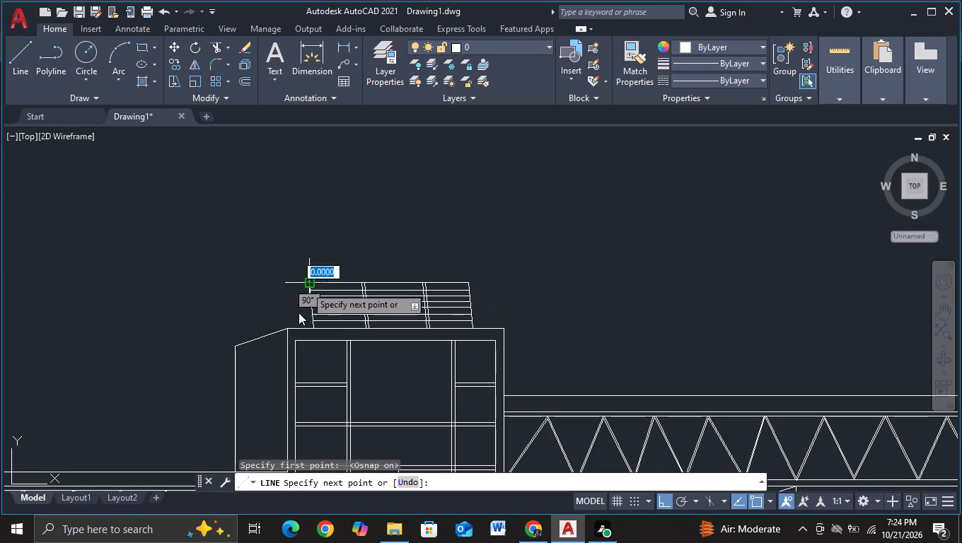
click(288, 325)
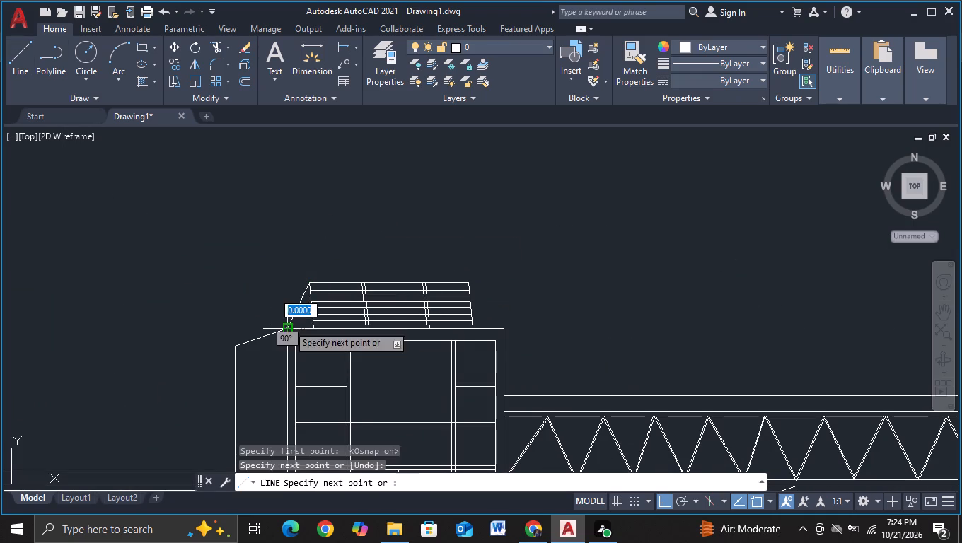
key(Escape)
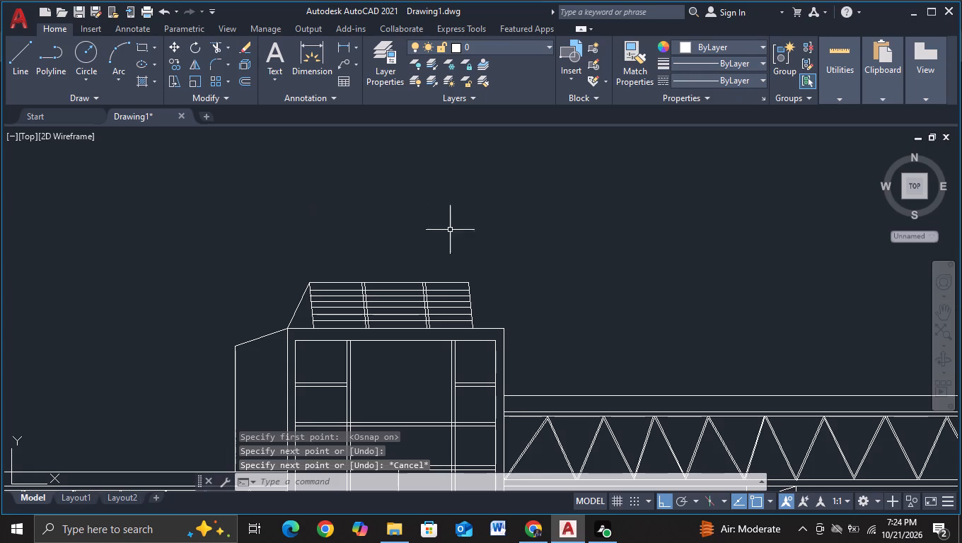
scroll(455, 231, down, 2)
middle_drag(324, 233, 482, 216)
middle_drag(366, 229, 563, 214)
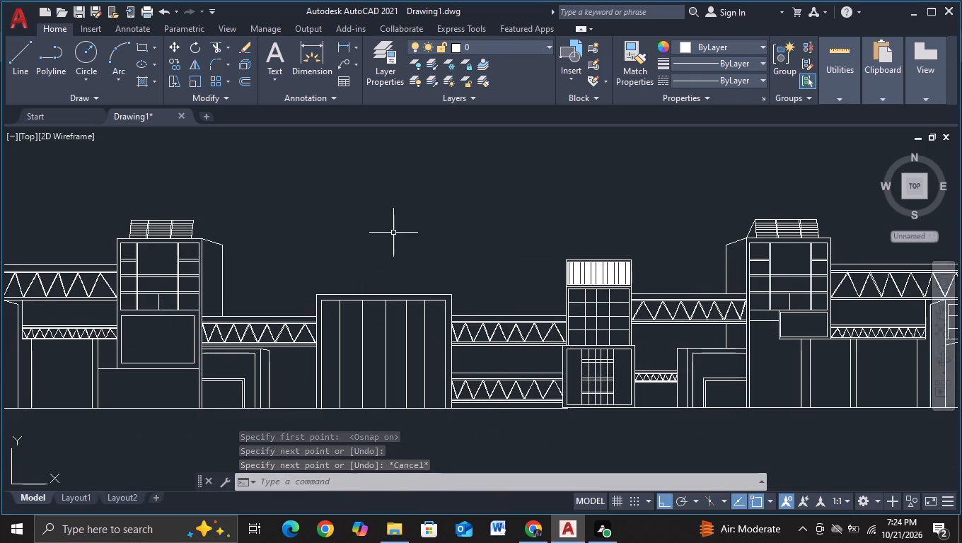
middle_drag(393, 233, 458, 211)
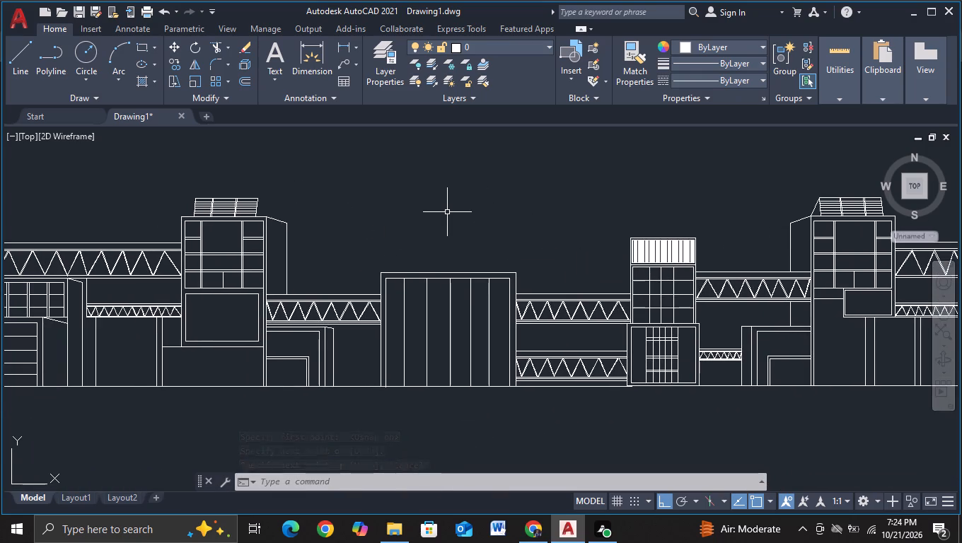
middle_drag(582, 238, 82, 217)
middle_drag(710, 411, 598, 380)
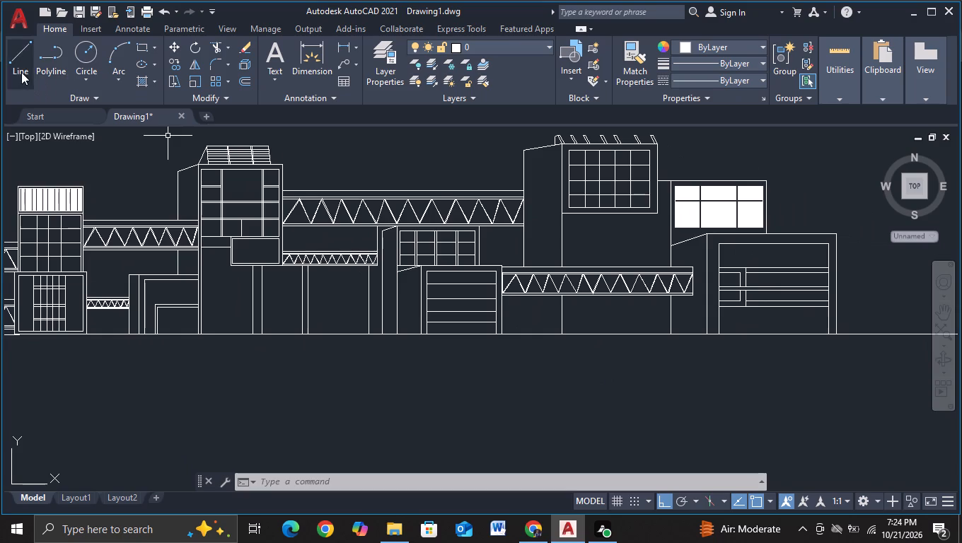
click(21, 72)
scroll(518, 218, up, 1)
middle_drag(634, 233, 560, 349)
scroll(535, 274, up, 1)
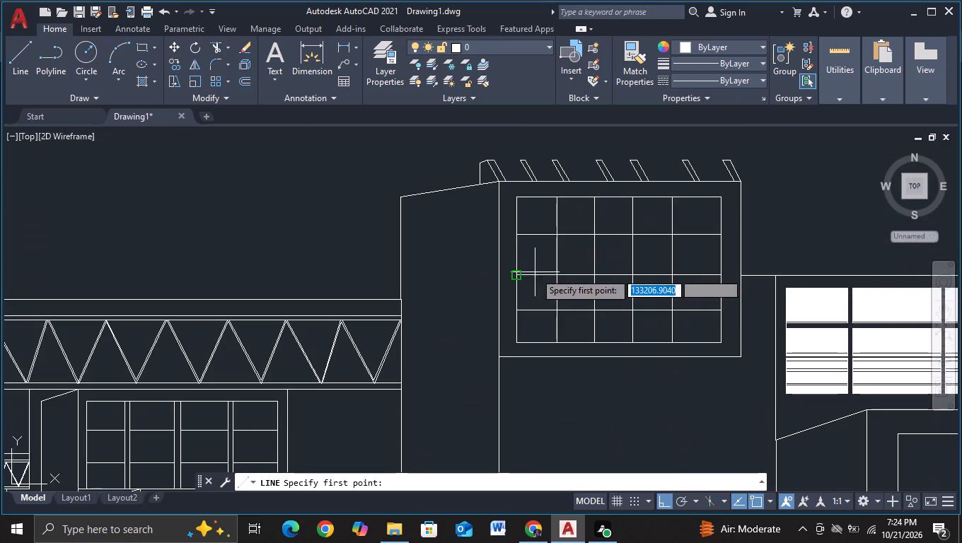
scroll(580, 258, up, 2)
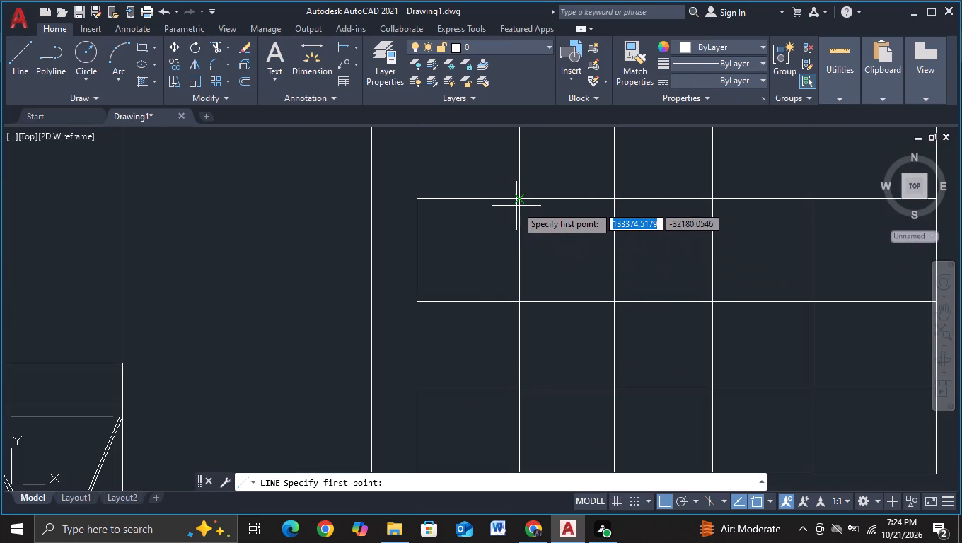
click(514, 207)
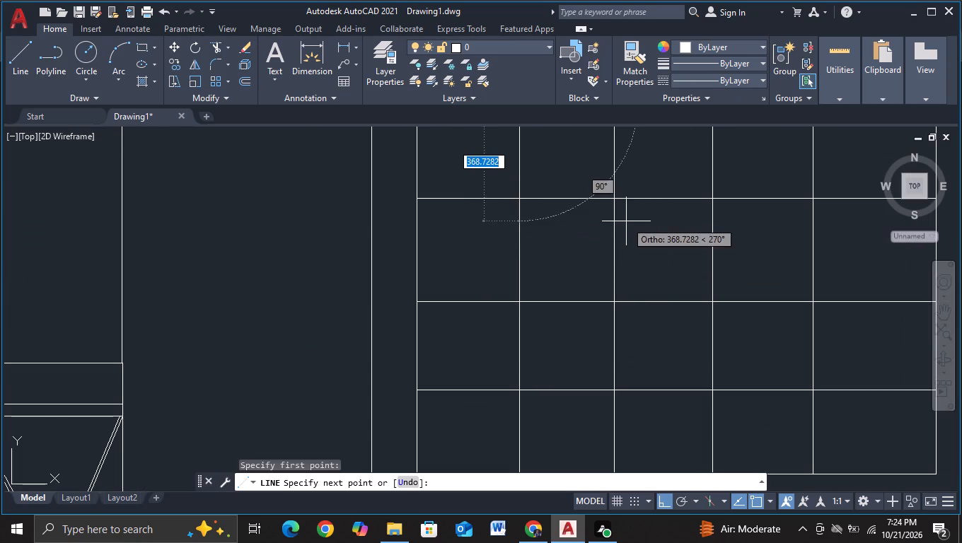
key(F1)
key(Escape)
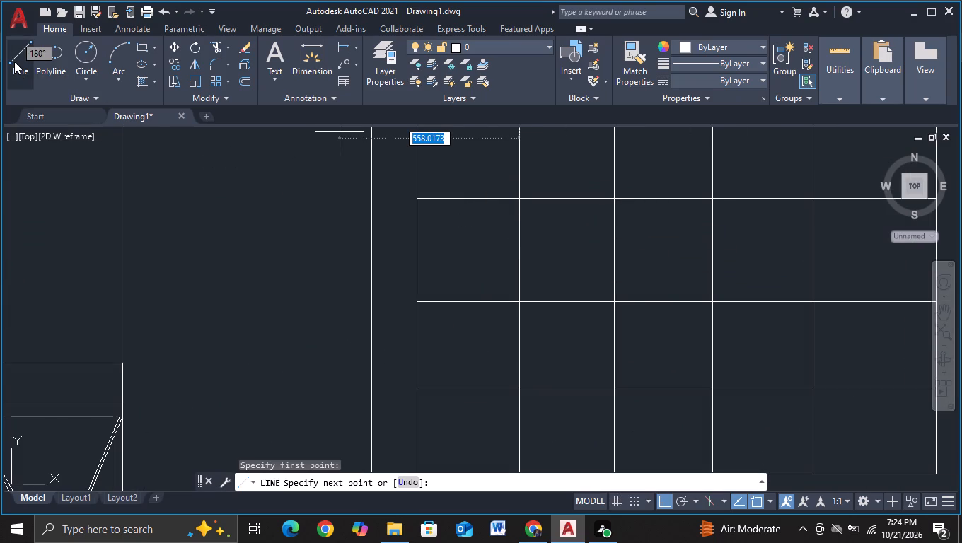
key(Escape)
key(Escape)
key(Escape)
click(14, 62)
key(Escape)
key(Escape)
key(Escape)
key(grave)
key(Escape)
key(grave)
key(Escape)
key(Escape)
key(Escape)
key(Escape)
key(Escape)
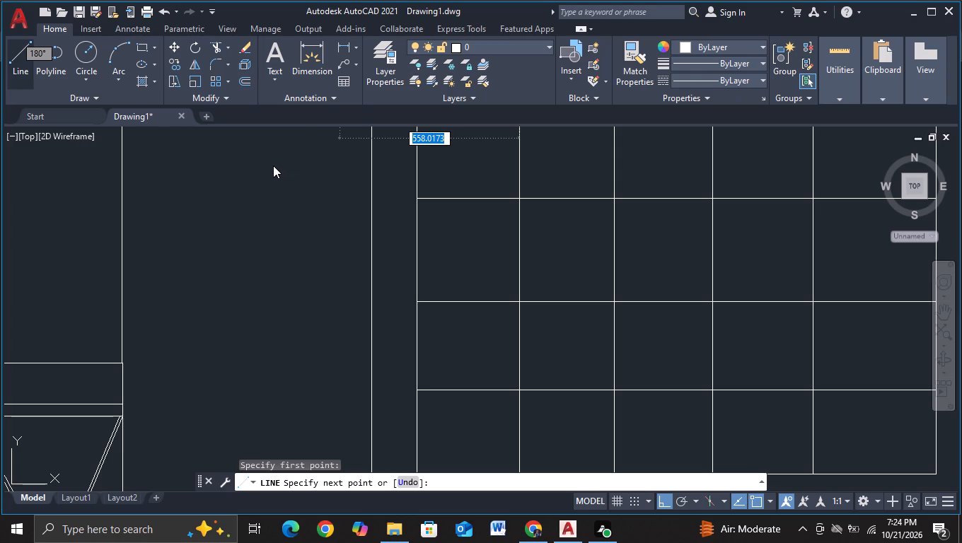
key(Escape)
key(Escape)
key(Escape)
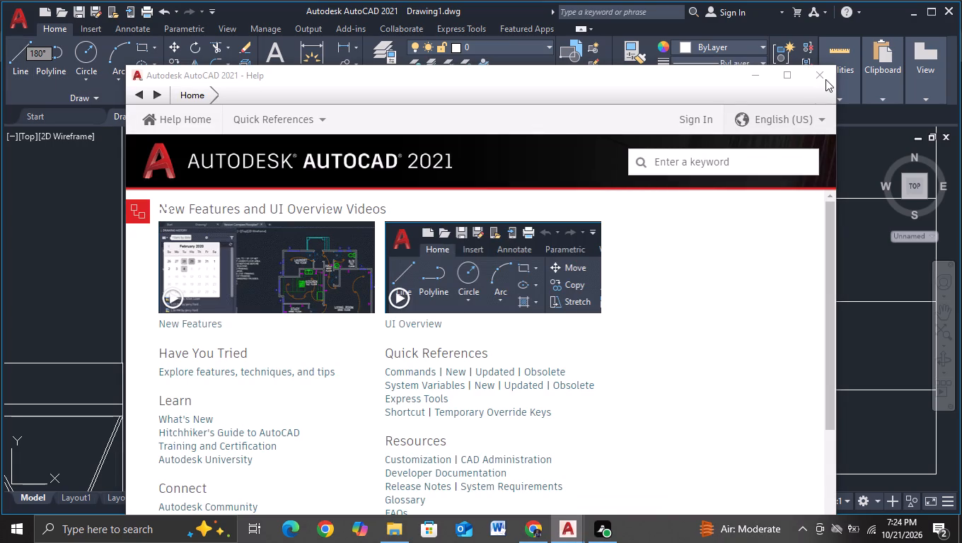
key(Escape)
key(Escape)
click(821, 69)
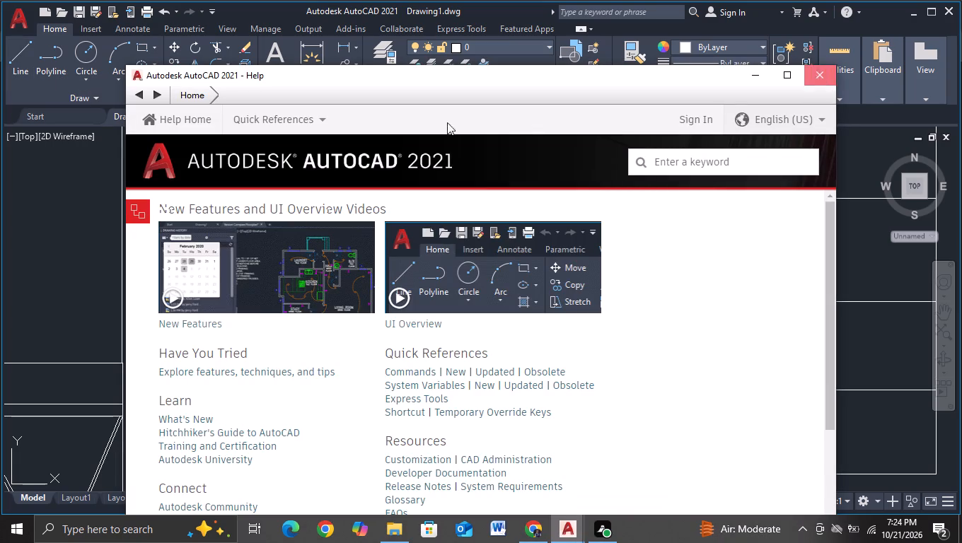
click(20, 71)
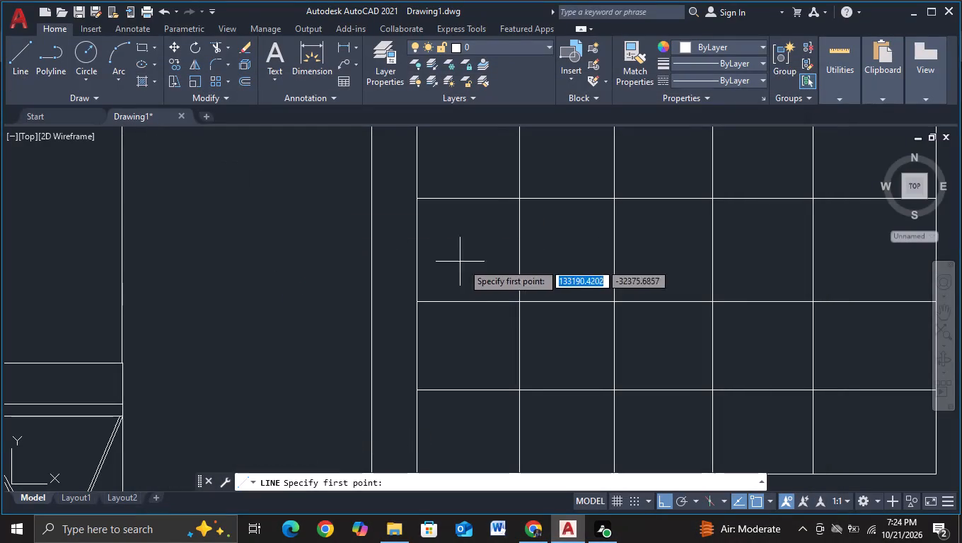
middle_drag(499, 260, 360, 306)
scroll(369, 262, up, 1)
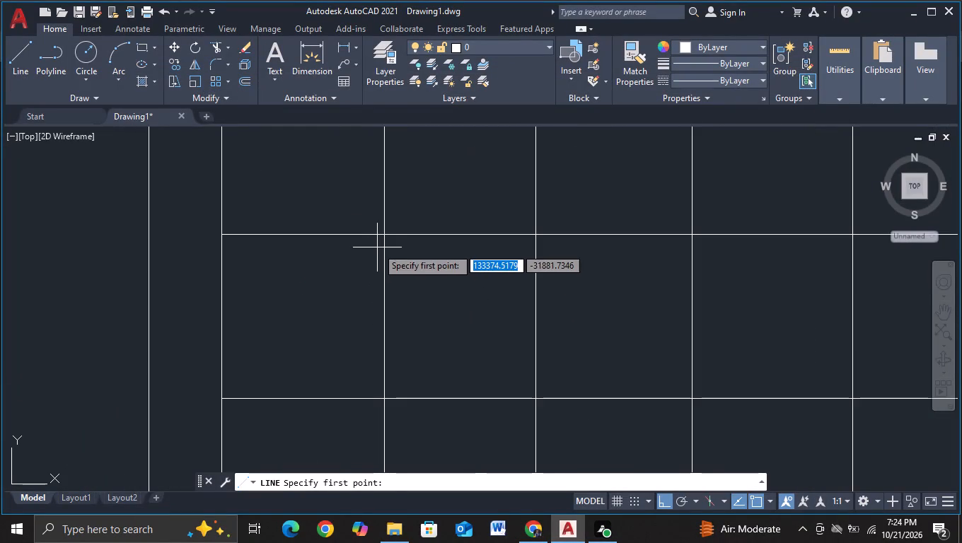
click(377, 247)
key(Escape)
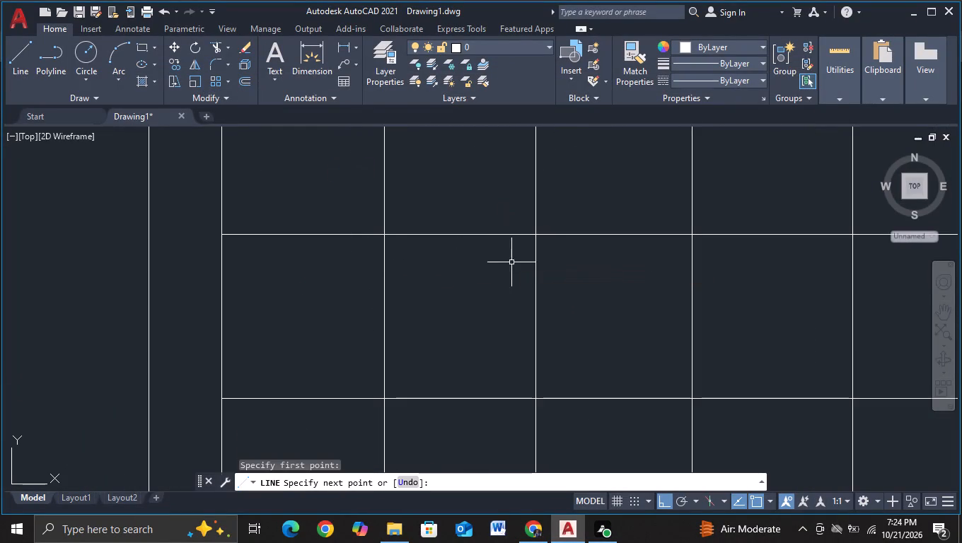
Draw a horizontal line near the top of the grid's second-row, second-column cell and trim both ends to the cell's sides.
click(21, 75)
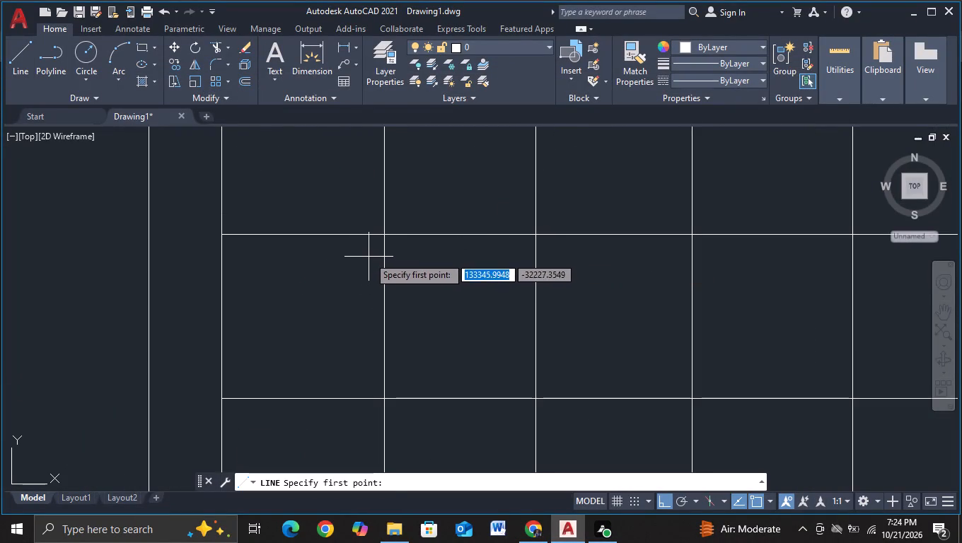
click(369, 253)
click(570, 264)
key(Escape)
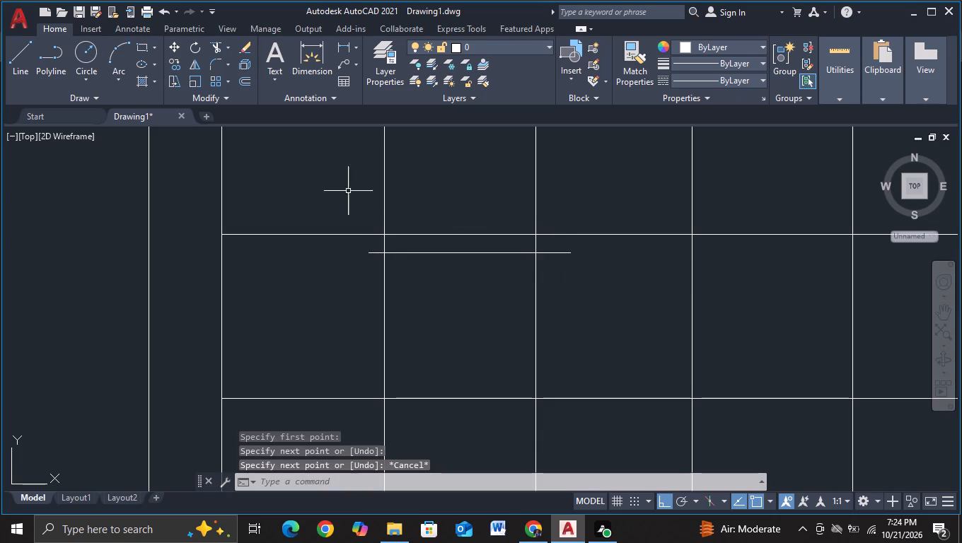
click(221, 47)
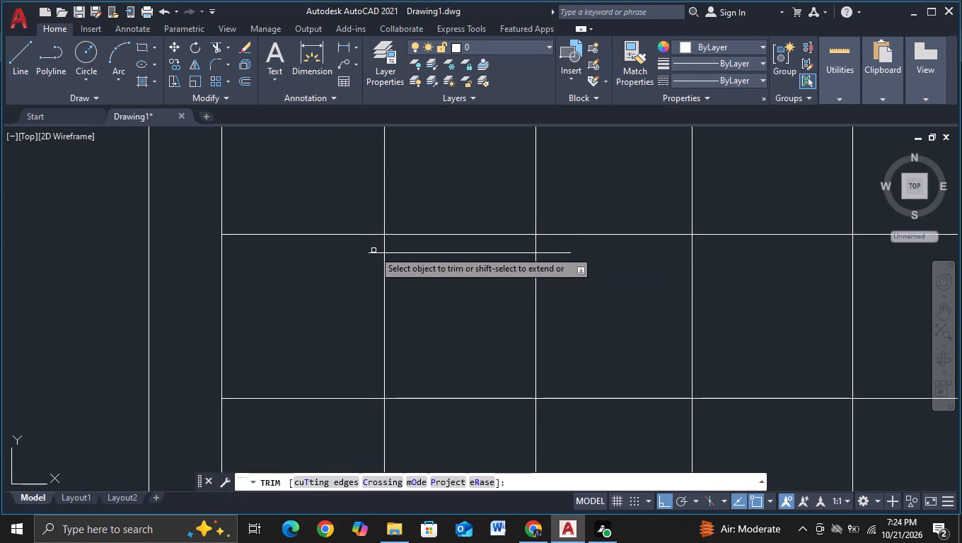
drag(373, 250, 373, 274)
drag(554, 247, 553, 276)
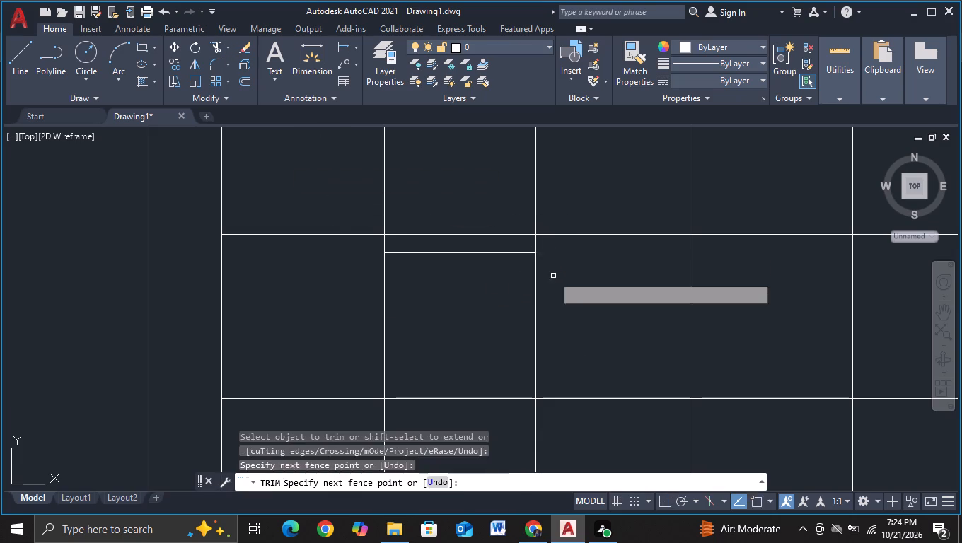
key(Escape)
Copy the cell's horizontal line about 21 units up and, with object snap off, four times downward about 22 to 27 units apart.
click(506, 252)
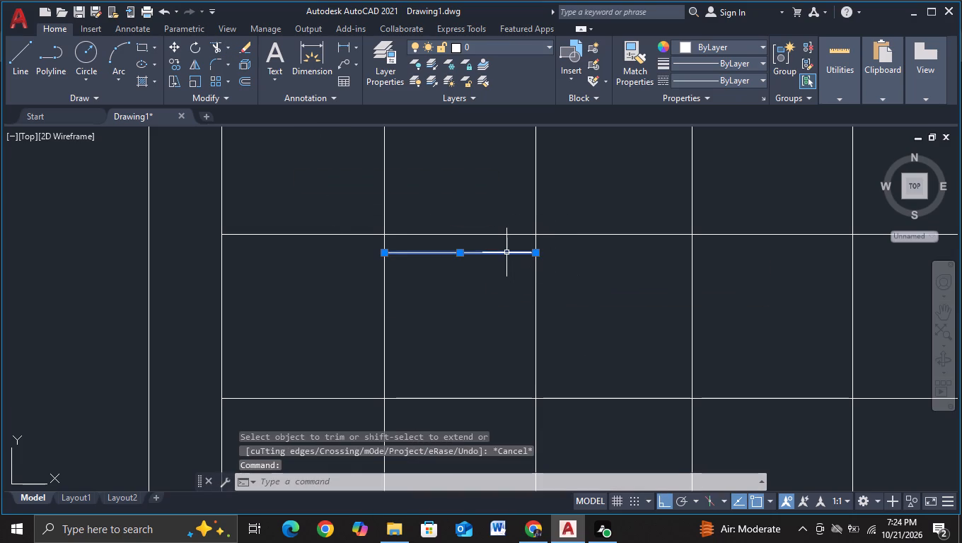
key(c)
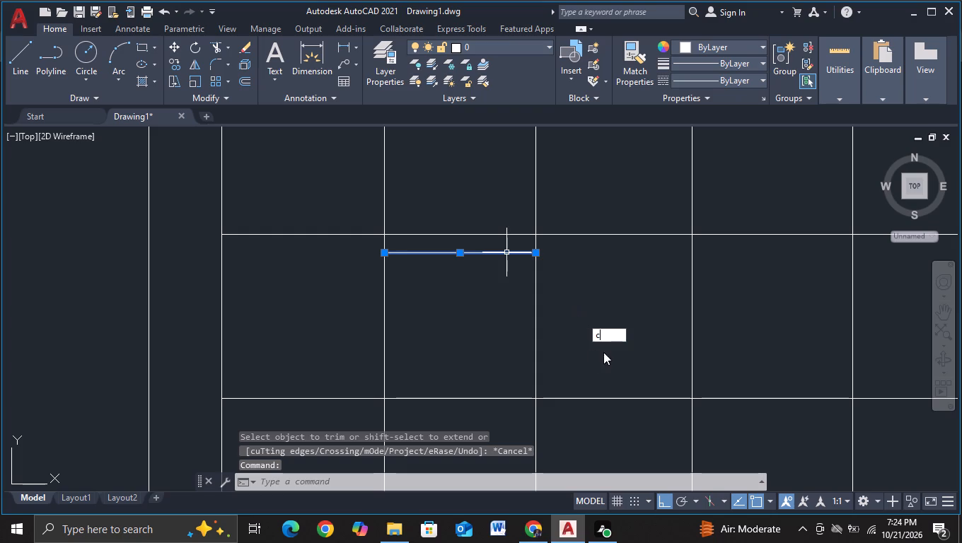
click(610, 362)
click(471, 256)
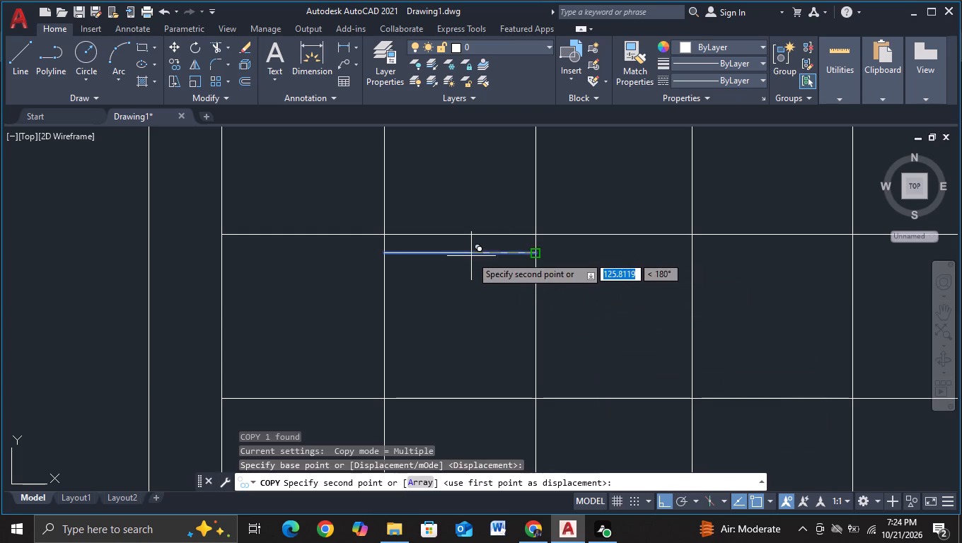
click(543, 244)
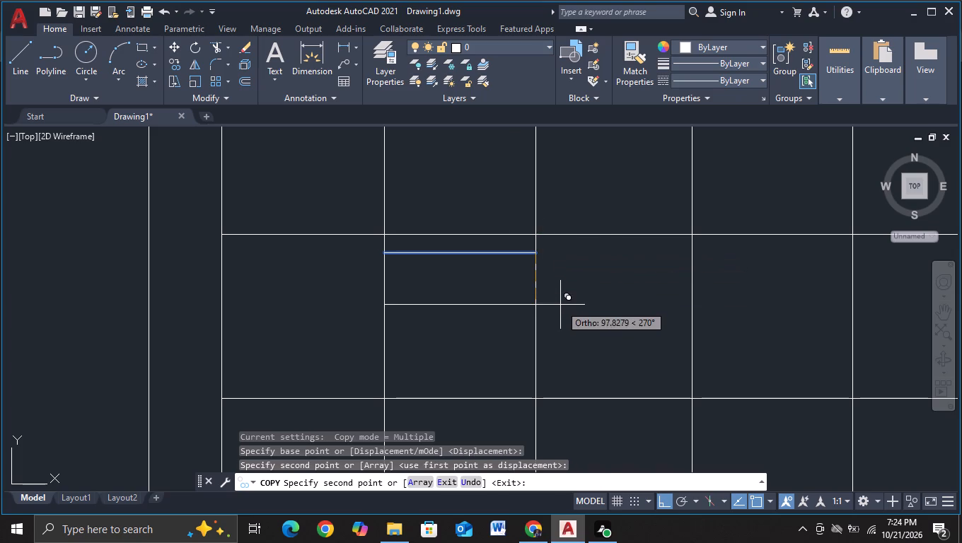
key(F3)
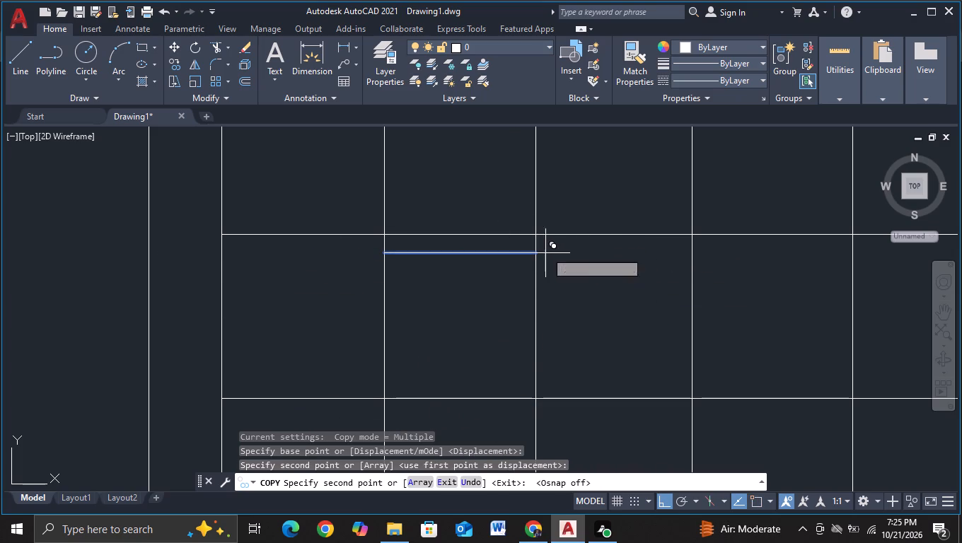
scroll(544, 244, up, 2)
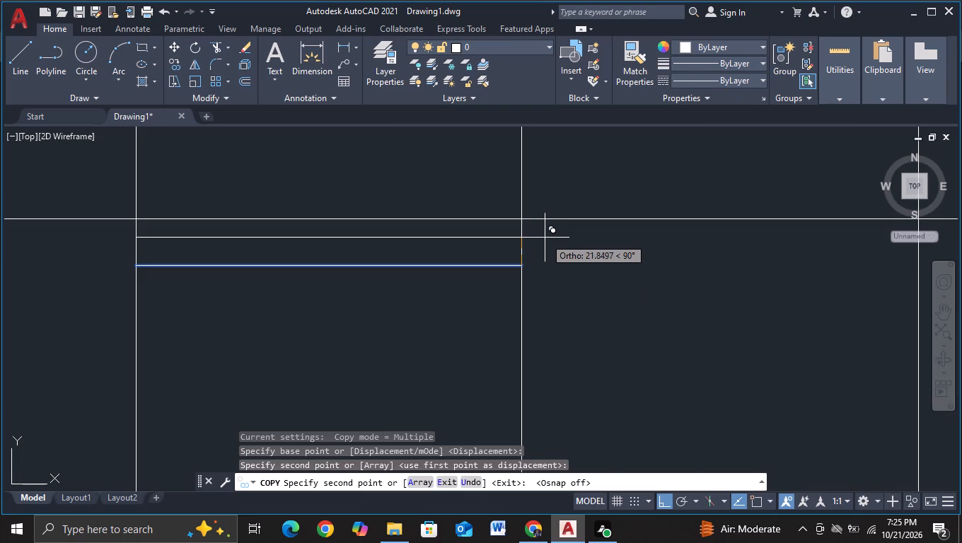
click(545, 238)
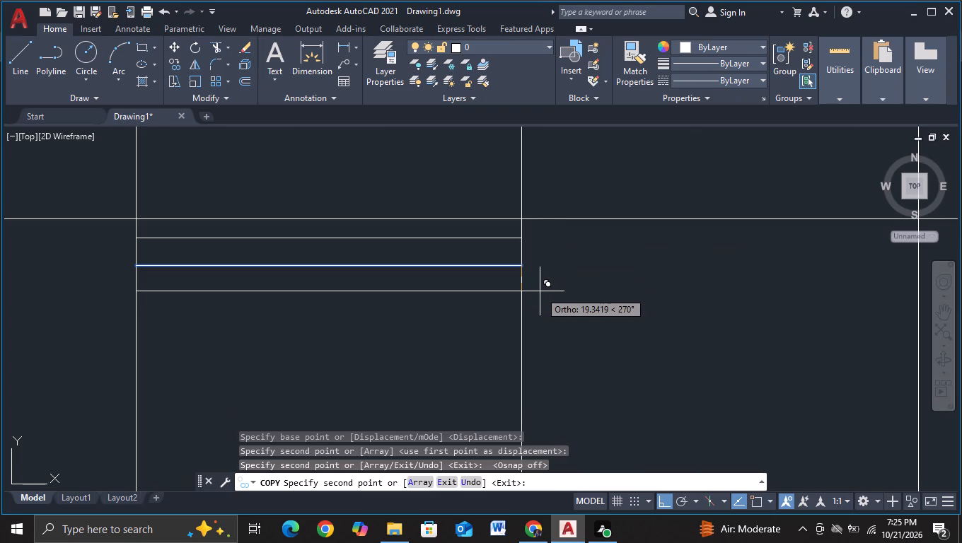
click(539, 295)
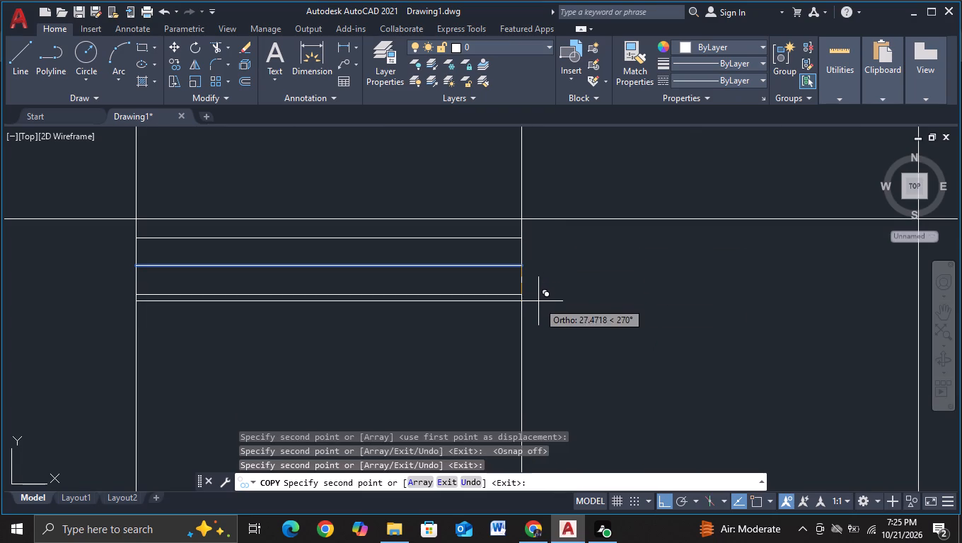
click(535, 324)
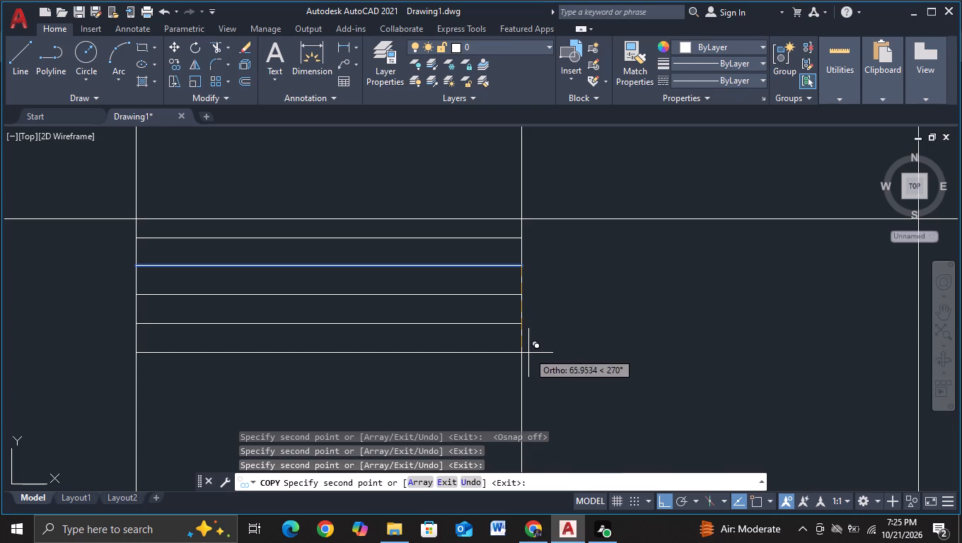
click(528, 357)
click(524, 392)
Continue copying the line downward eight more times at roughly 20 to 27 unit spacing, ending just above the cell's bottom edge.
middle_drag(524, 392, 544, 268)
click(543, 296)
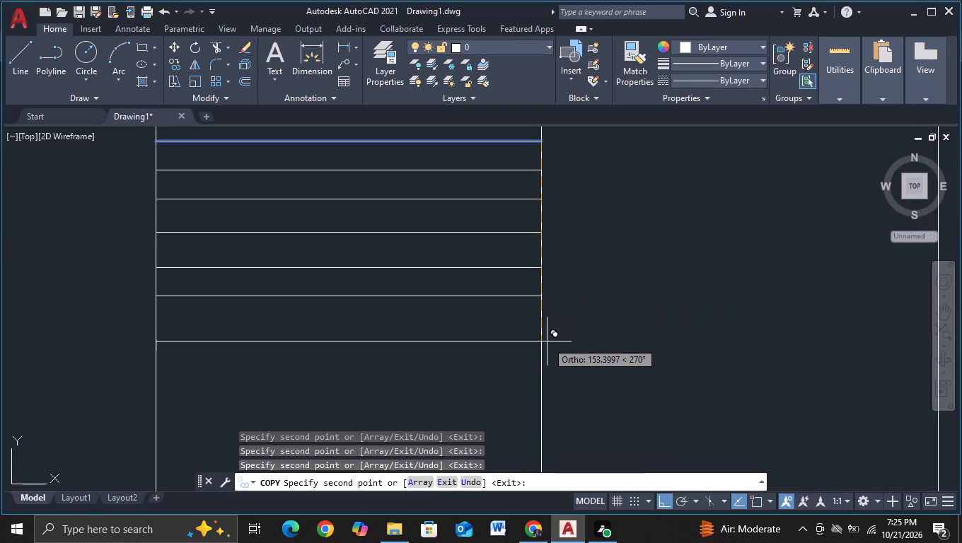
click(547, 323)
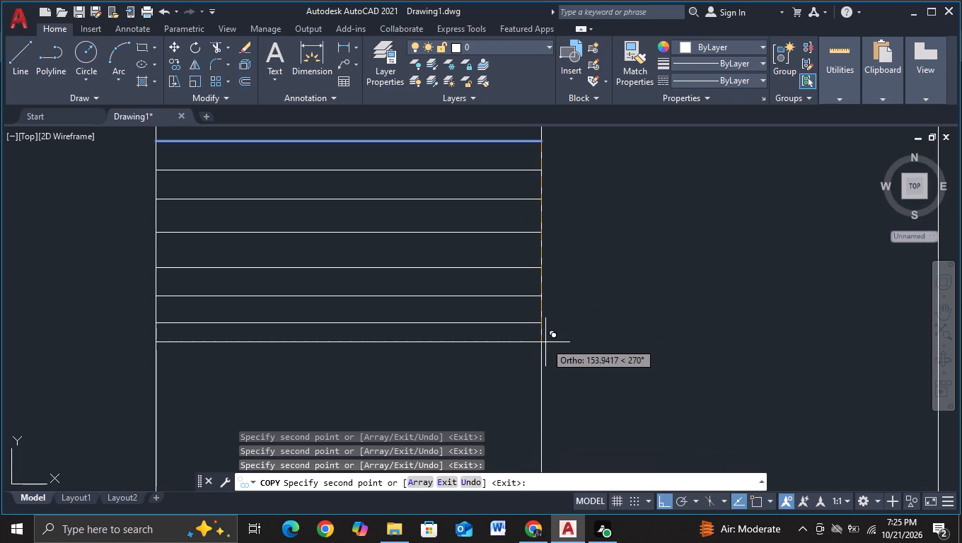
click(545, 349)
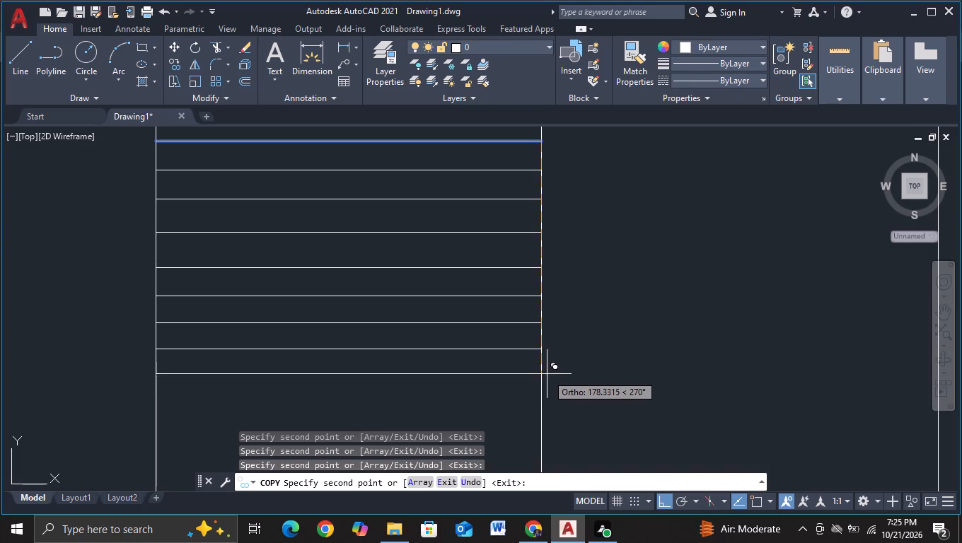
click(543, 375)
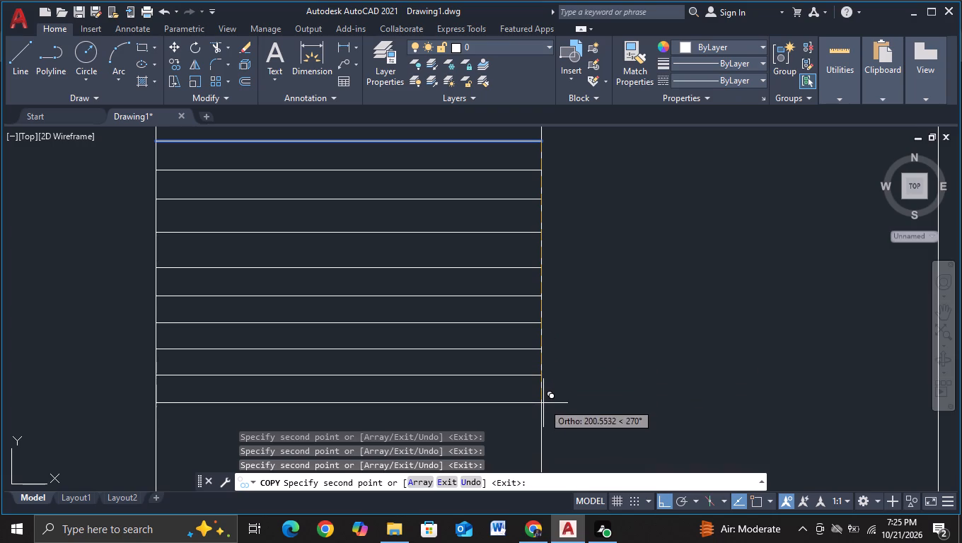
click(545, 400)
middle_drag(546, 425, 544, 299)
scroll(546, 425, up, 1)
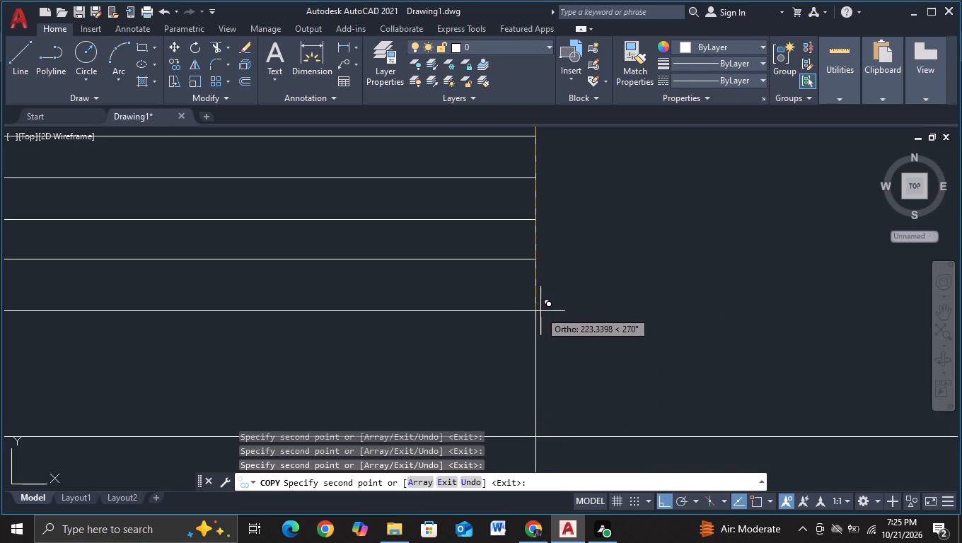
click(540, 311)
click(538, 355)
click(540, 392)
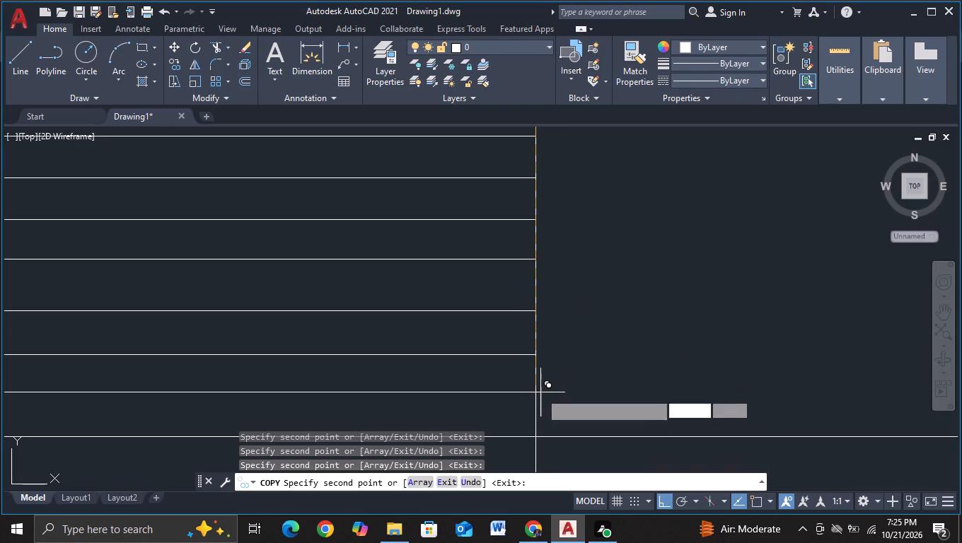
key(Escape)
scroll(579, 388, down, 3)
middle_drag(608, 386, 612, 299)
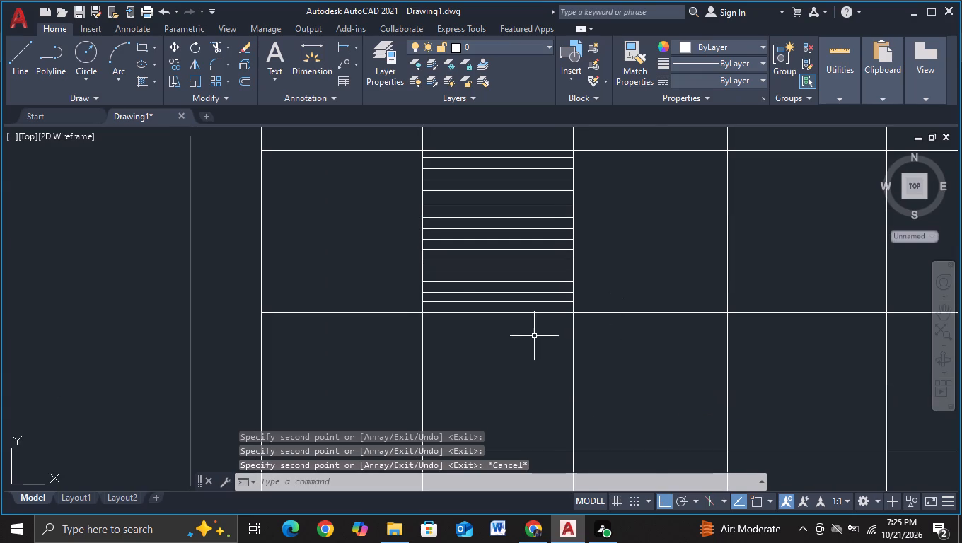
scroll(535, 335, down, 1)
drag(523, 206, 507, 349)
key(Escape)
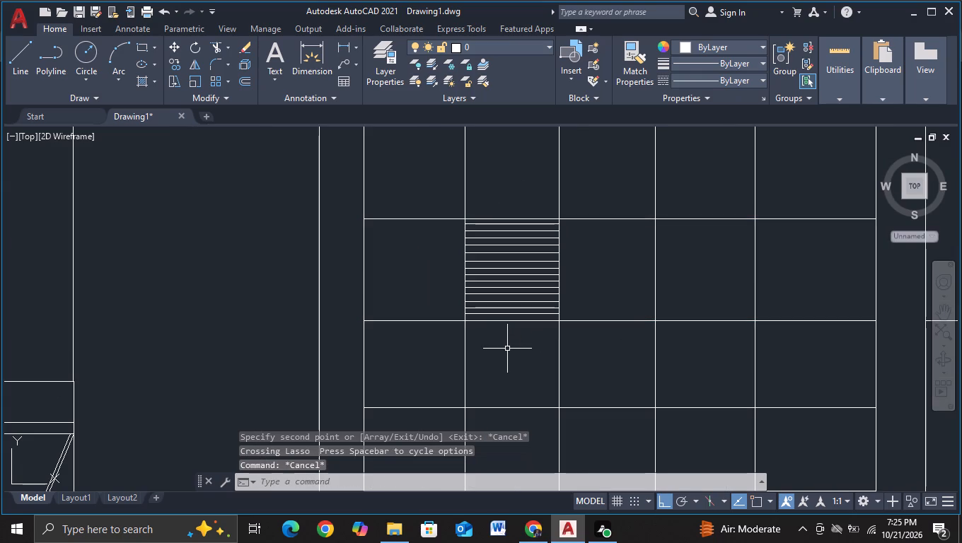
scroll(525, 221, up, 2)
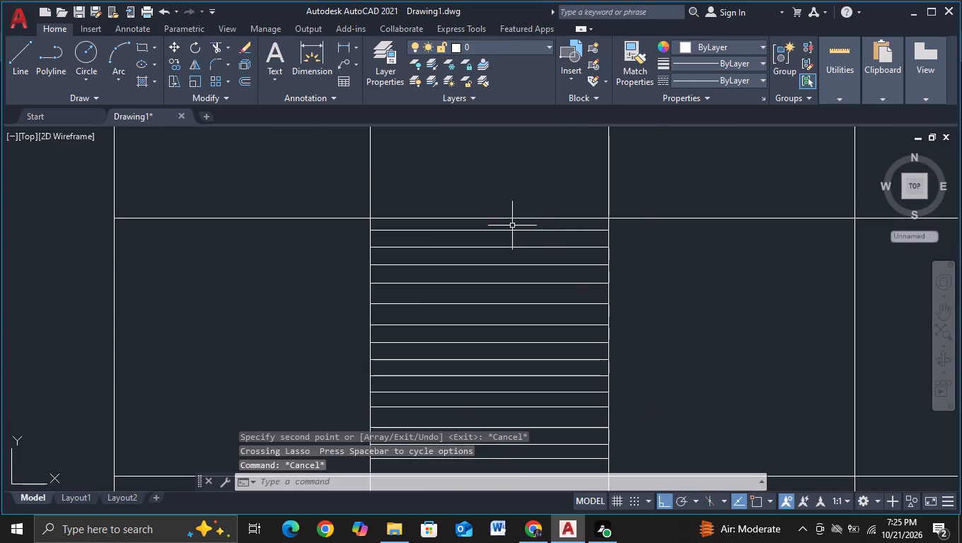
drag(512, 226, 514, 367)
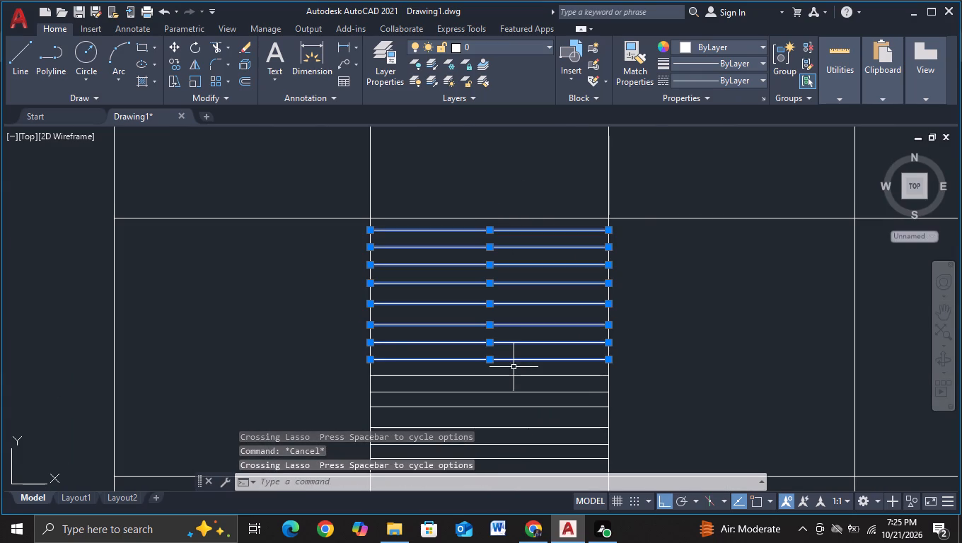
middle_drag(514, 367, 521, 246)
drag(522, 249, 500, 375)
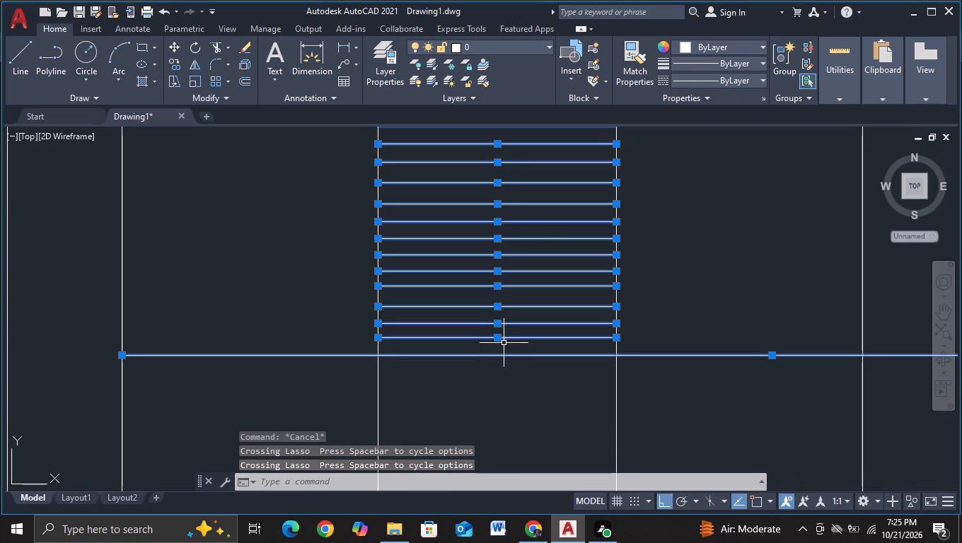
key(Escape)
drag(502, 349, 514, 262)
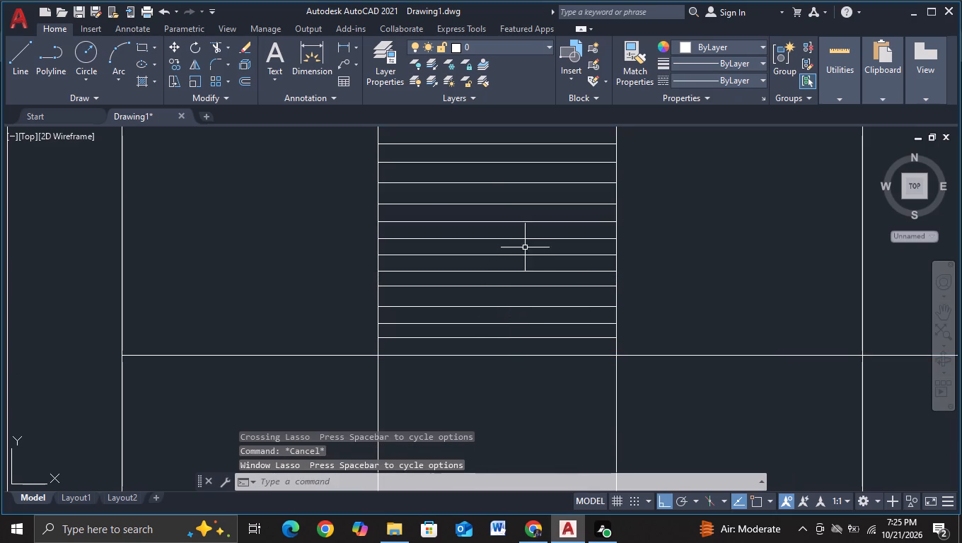
Copy all 14 louvre lines of the cell horizontally about 565 units, into the fourth column of the same row.
middle_drag(525, 267, 511, 353)
drag(491, 189, 496, 387)
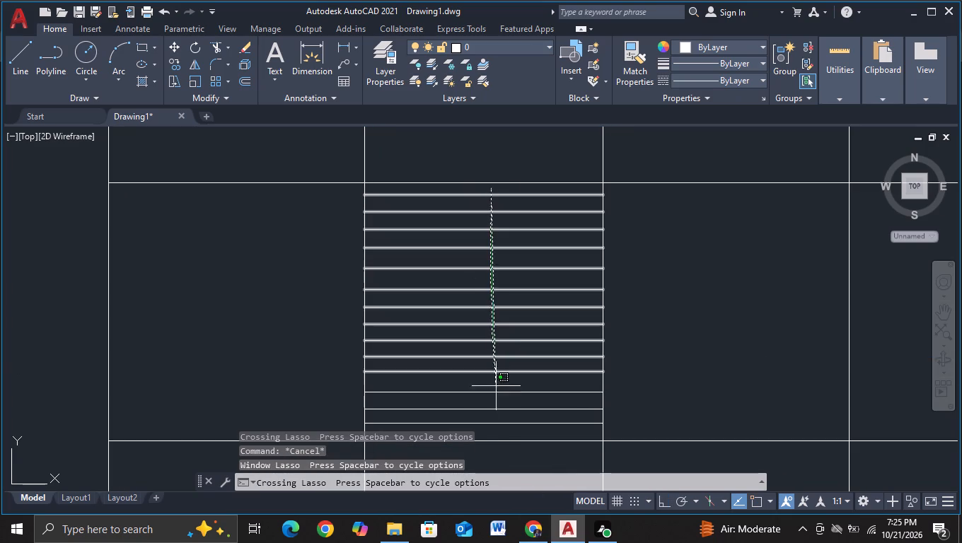
drag(496, 387, 494, 428)
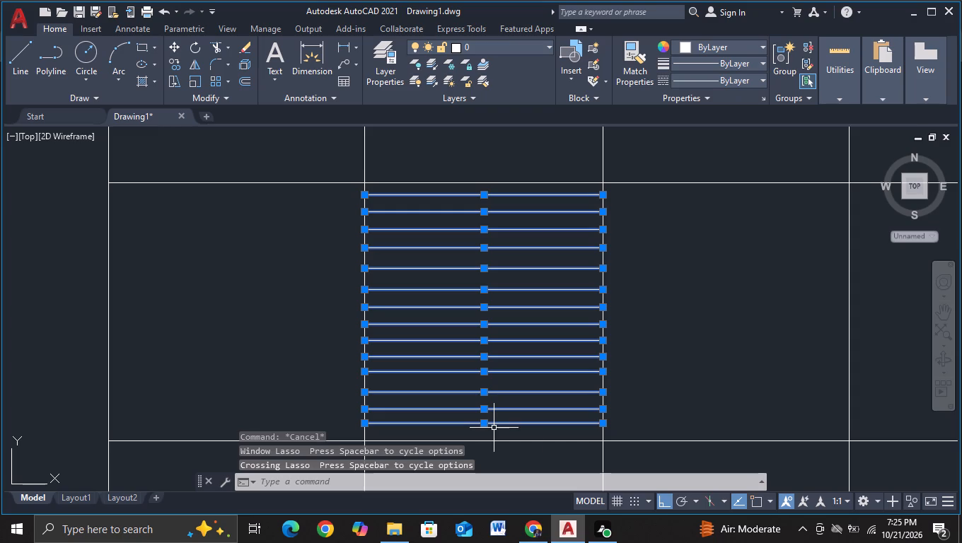
key(c)
click(520, 475)
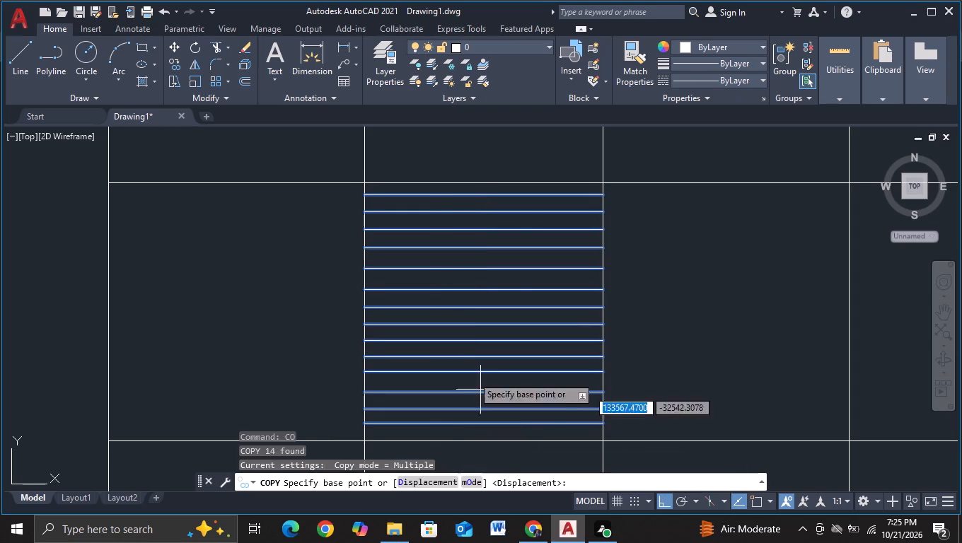
drag(465, 361, 492, 367)
scroll(661, 356, down, 2)
middle_drag(678, 361, 318, 317)
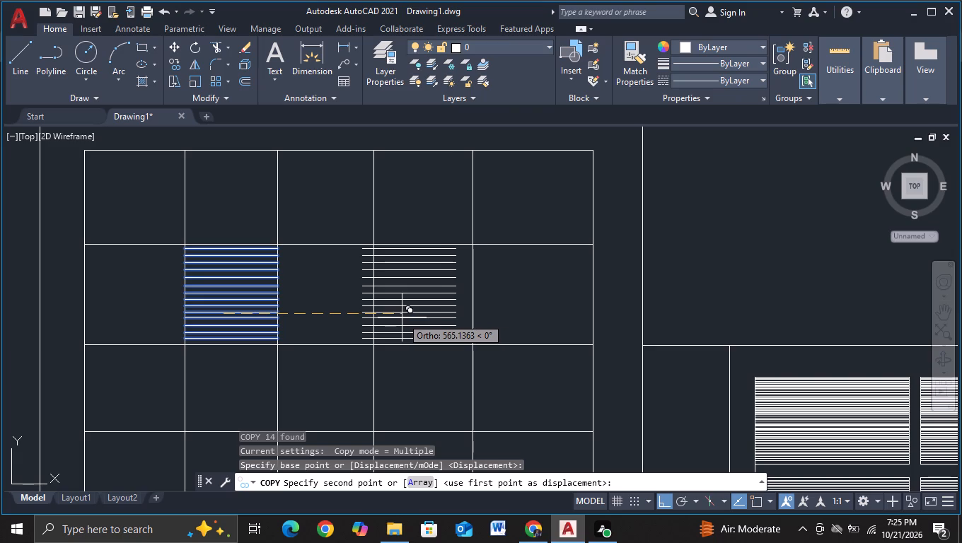
click(402, 317)
middle_drag(405, 379, 414, 262)
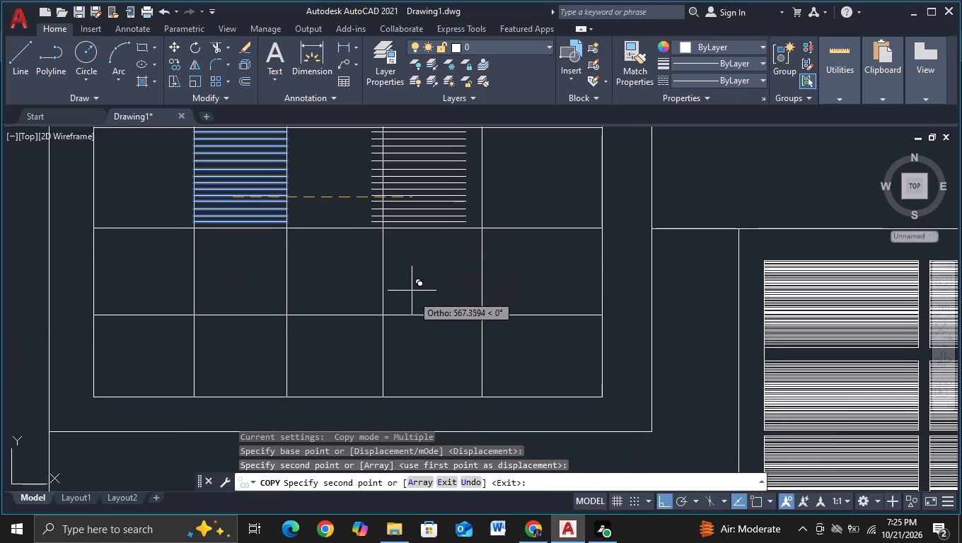
key(Escape)
Trim the copied louvre lines' ends that overhang the gridline between the third and fourth columns.
middle_drag(410, 243, 415, 325)
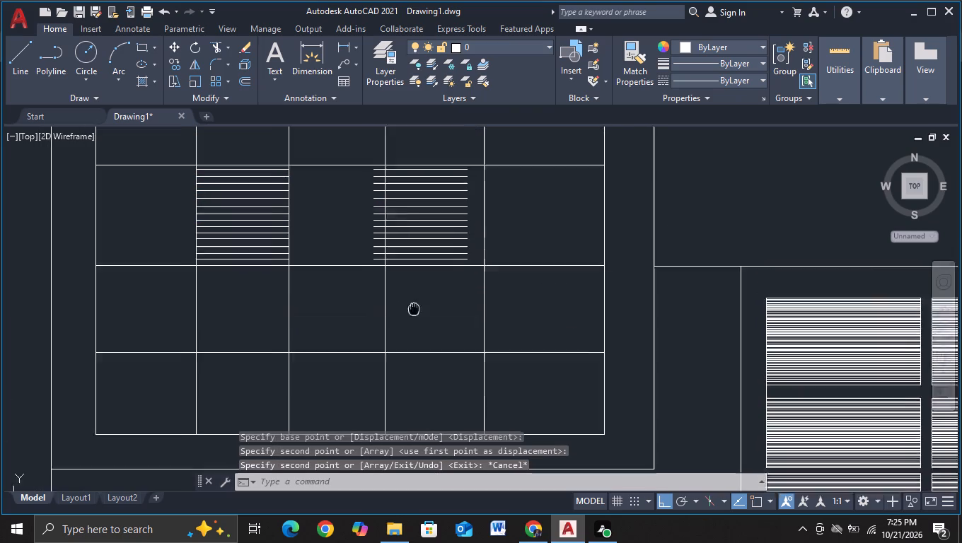
middle_drag(415, 325, 413, 329)
click(214, 45)
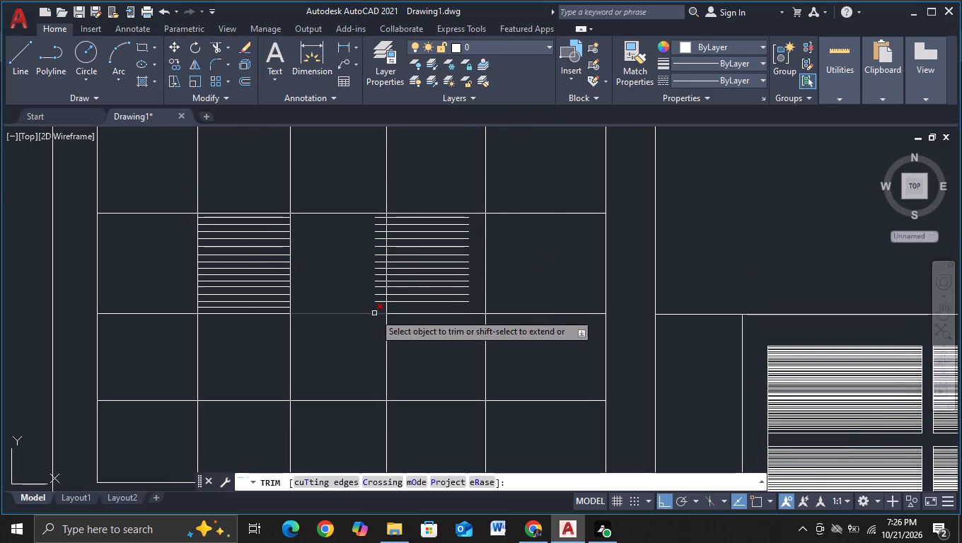
scroll(381, 310, up, 1)
click(381, 310)
middle_drag(382, 221, 366, 311)
scroll(366, 311, up, 2)
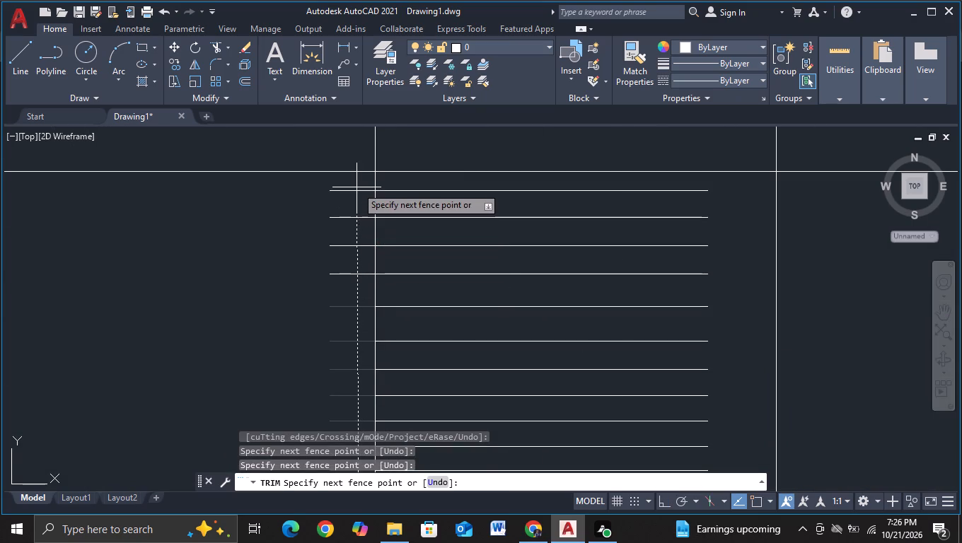
click(357, 183)
key(Escape)
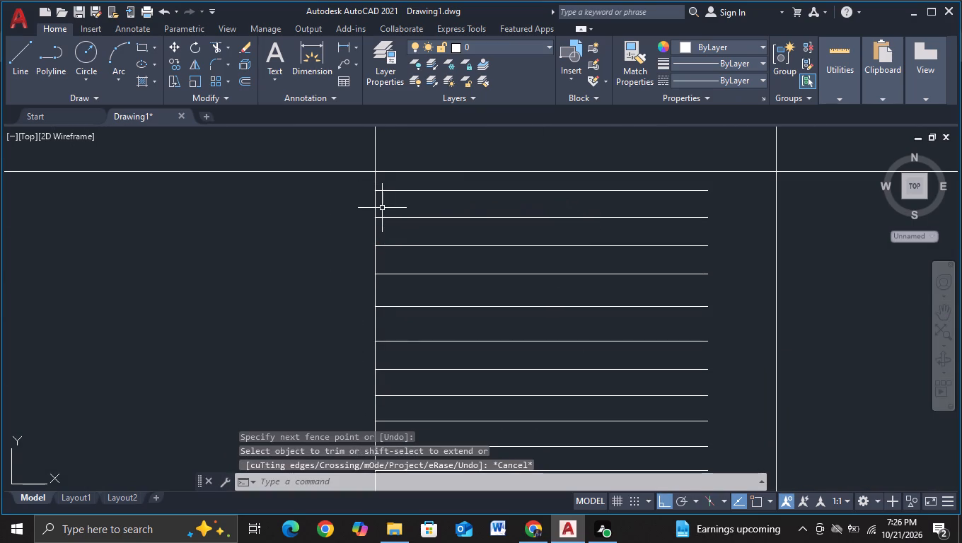
Extend the short ends of all the copied louvre lines to the gridline closing the window's fourth column.
key(e)
click(524, 256)
drag(693, 183, 700, 290)
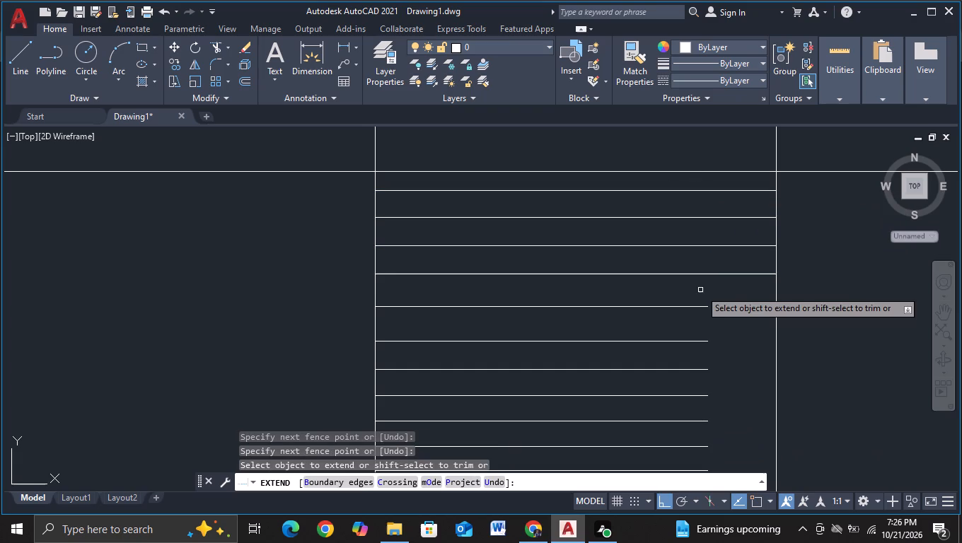
scroll(697, 292, down, 1)
middle_drag(697, 292, 687, 197)
drag(687, 194, 688, 364)
key(Escape)
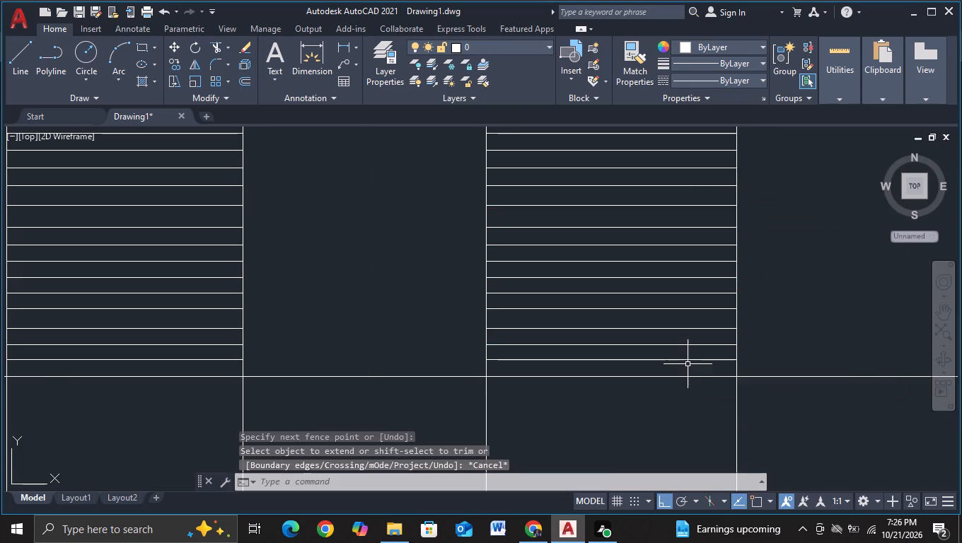
Review the gridded window and the rest of the elevation to choose the next area to detail.
scroll(691, 358, down, 2)
middle_drag(671, 386, 637, 300)
key(Escape)
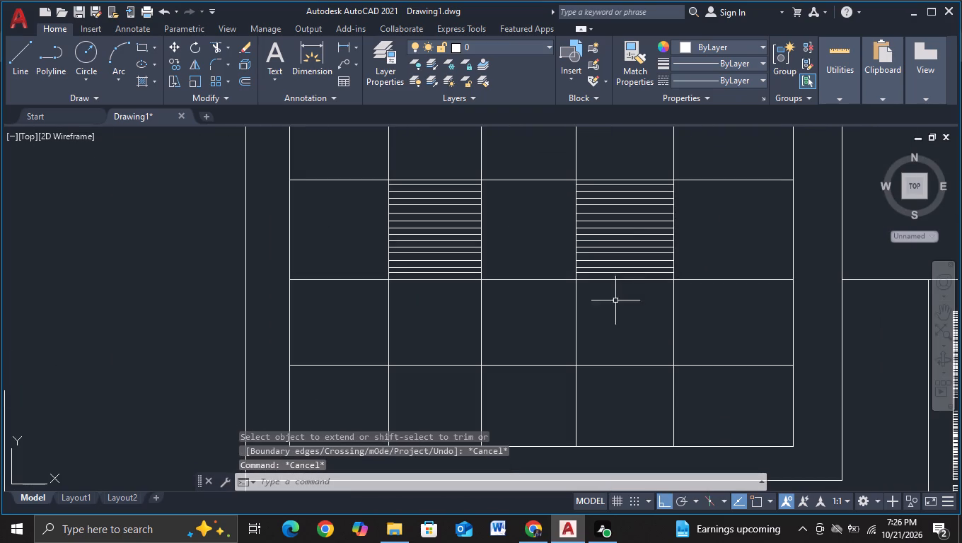
middle_drag(620, 352, 516, 334)
scroll(518, 332, down, 2)
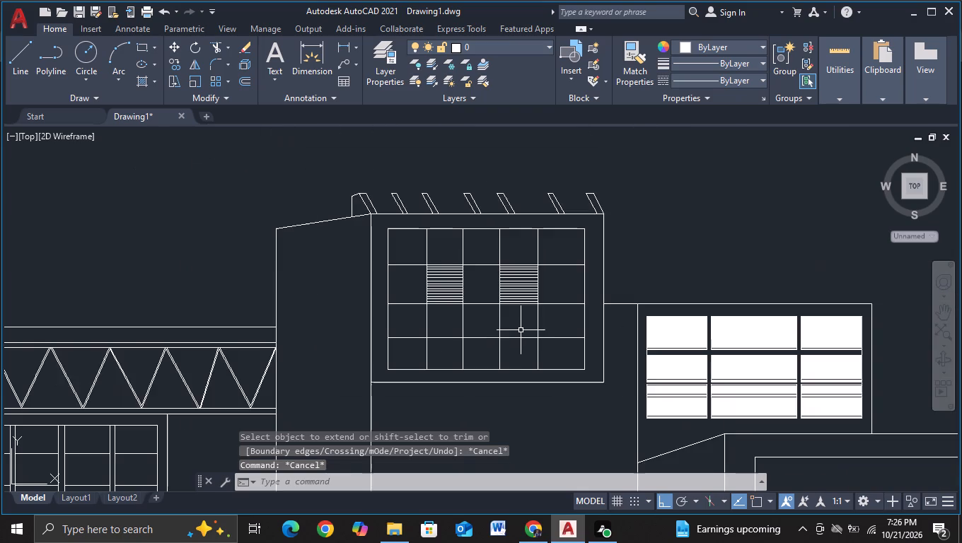
scroll(523, 333, down, 1)
middle_drag(499, 396, 535, 314)
middle_drag(531, 349, 541, 308)
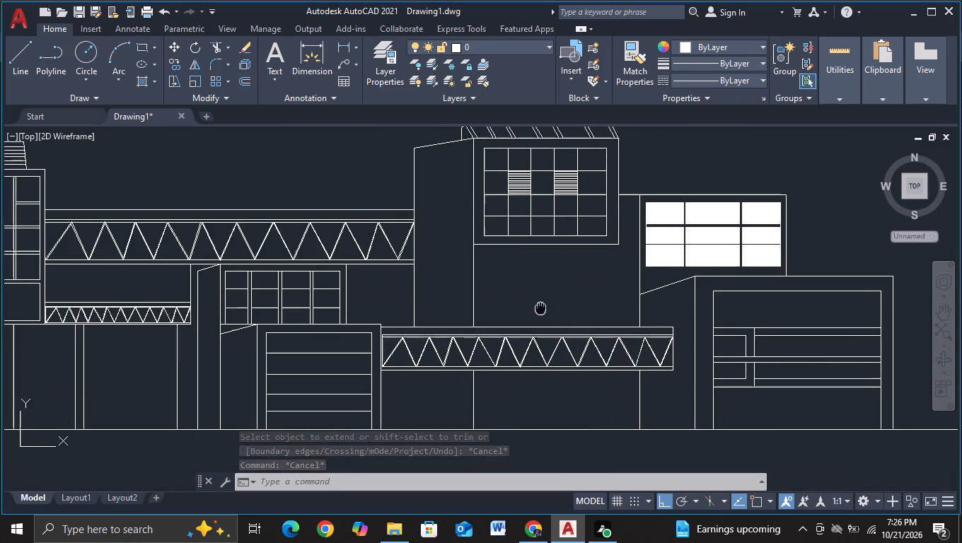
middle_drag(541, 308, 541, 307)
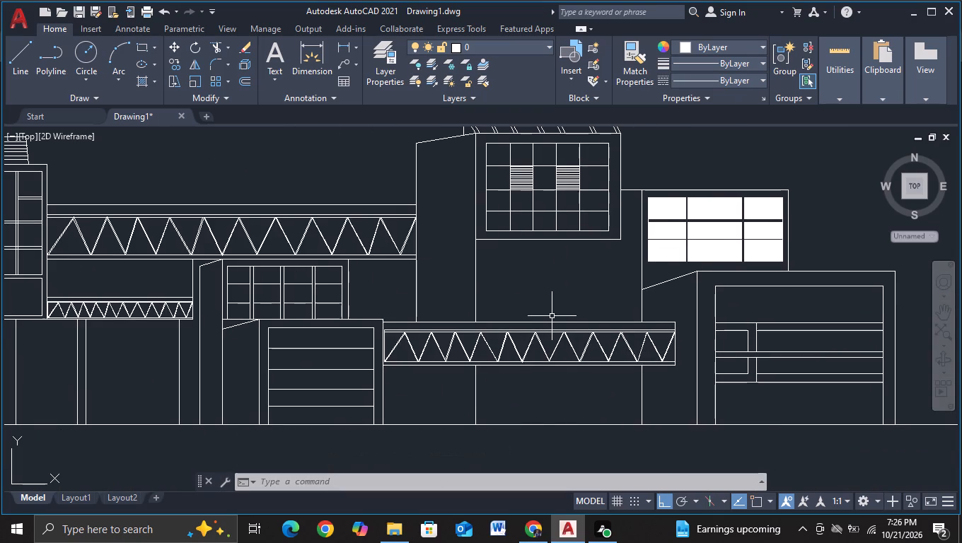
scroll(557, 297, down, 1)
middle_drag(557, 297, 702, 252)
middle_drag(602, 375, 515, 376)
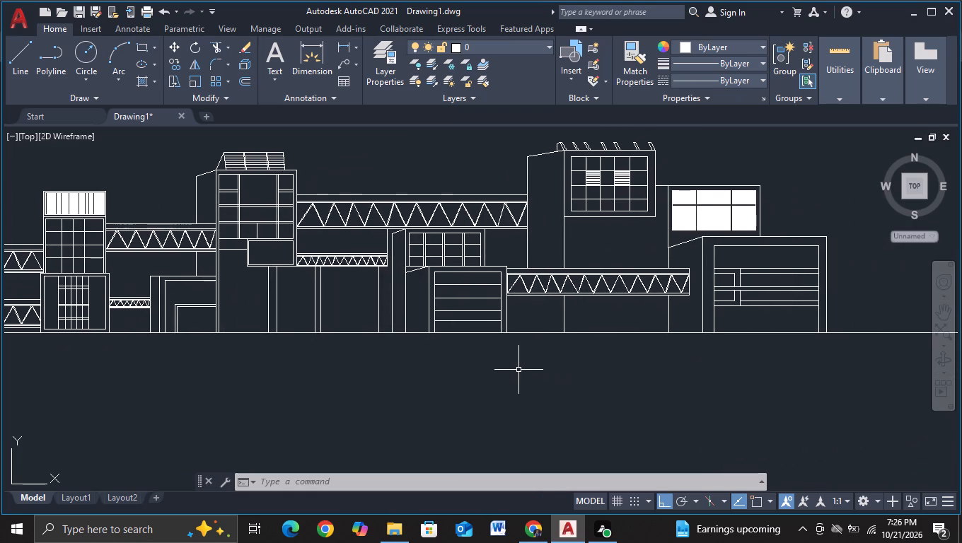
middle_drag(567, 401, 482, 398)
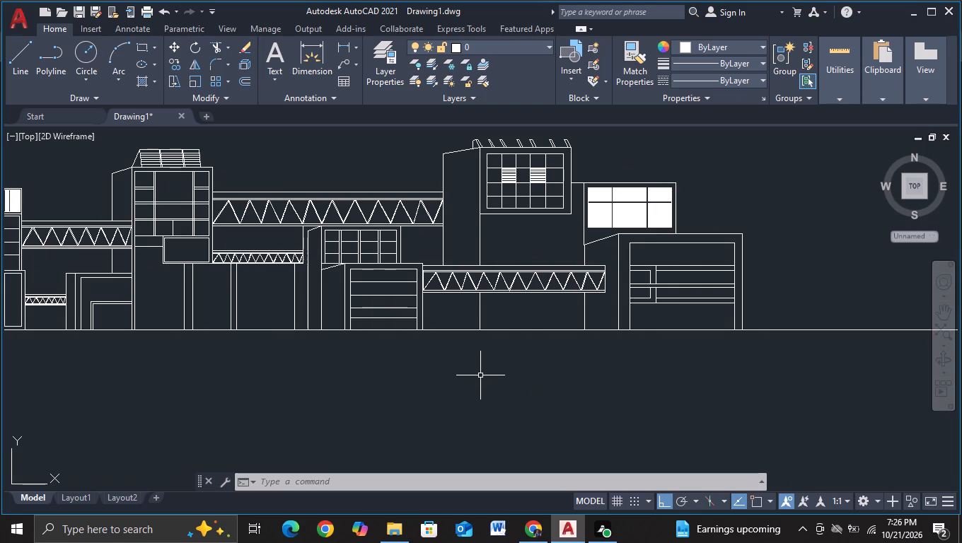
Draw a short vertical line at ground level beneath the lower truss bridge's free end and trim it at the ground line.
click(10, 59)
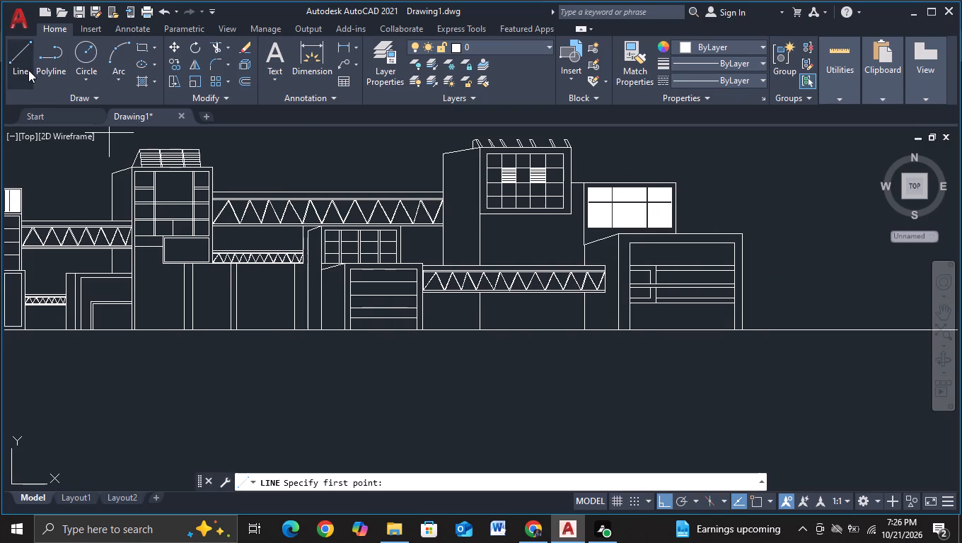
scroll(549, 347, up, 1)
middle_drag(561, 339, 558, 406)
scroll(562, 390, up, 1)
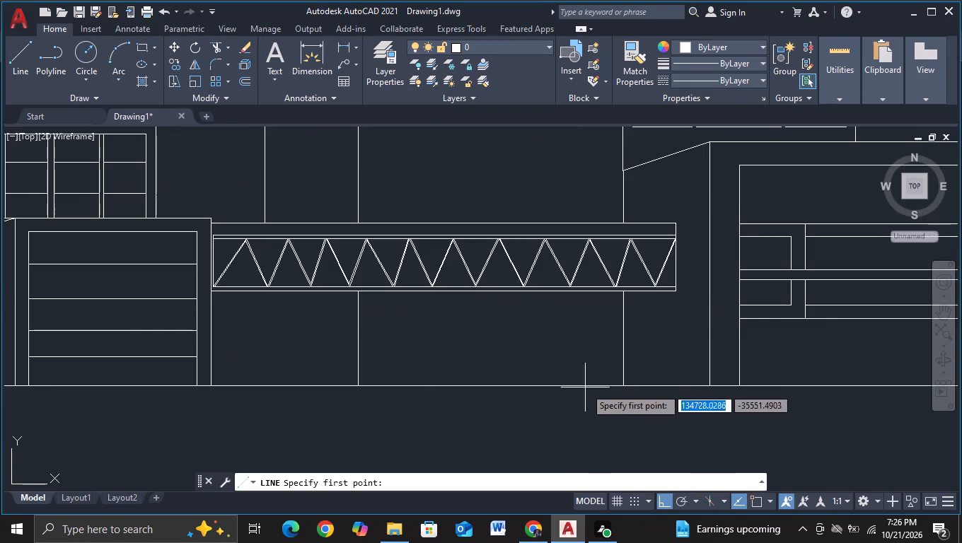
scroll(601, 387, up, 2)
middle_drag(608, 392, 518, 421)
click(600, 311)
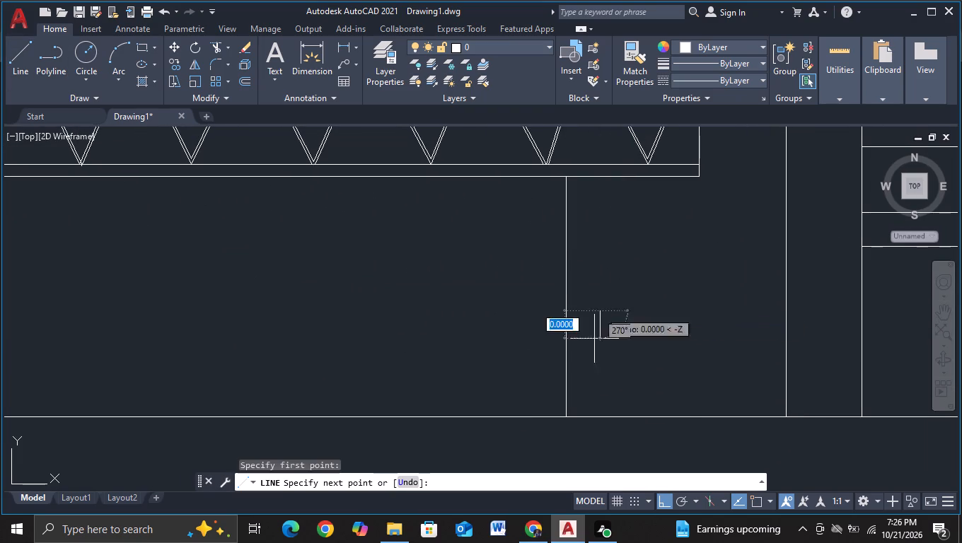
click(587, 426)
key(Escape)
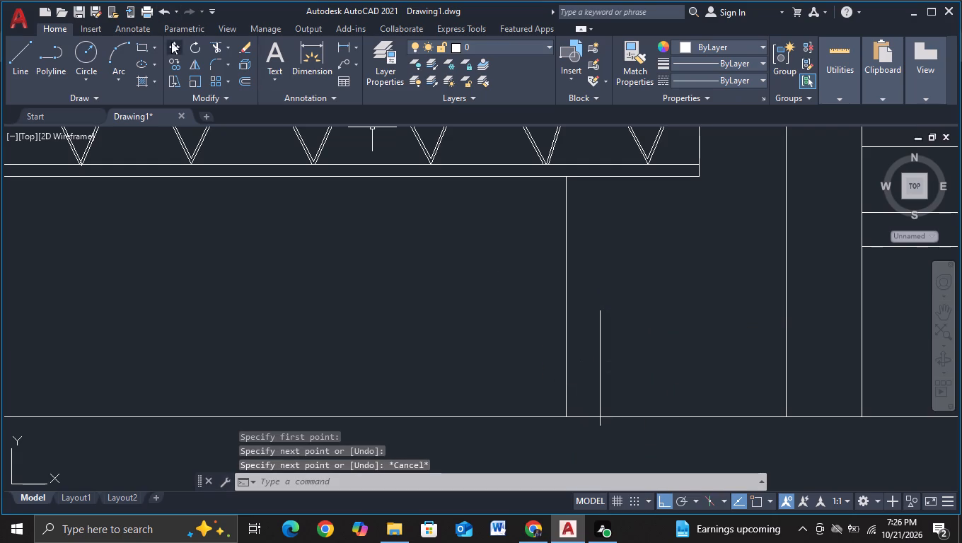
click(216, 44)
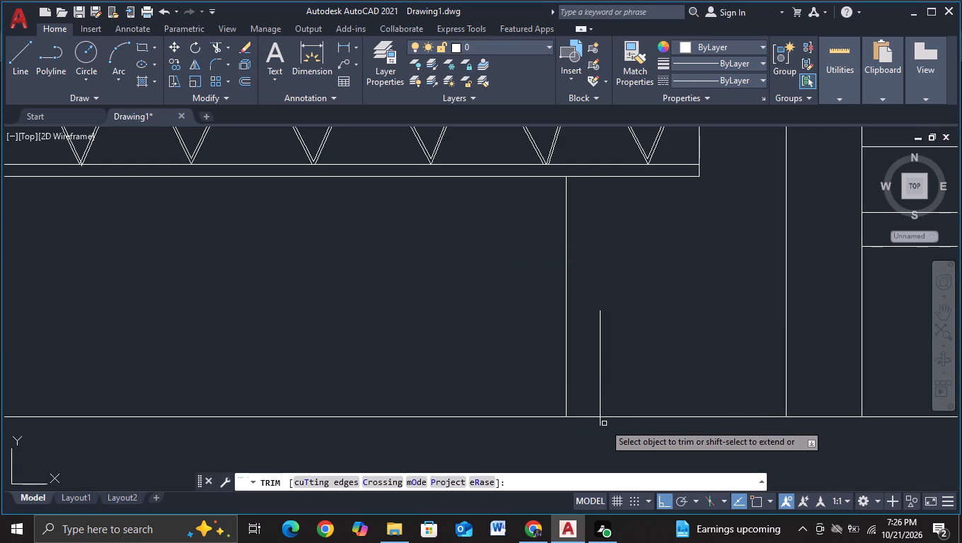
click(600, 424)
key(Escape)
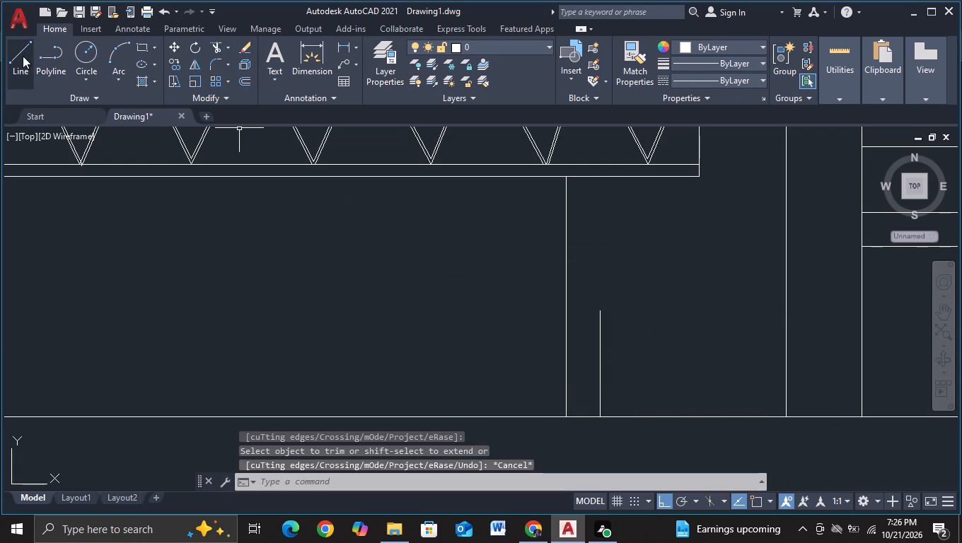
With object snap on, draw the narrow post's top and second side from the vertical line's upper end and trim the overhang below the ground line.
click(23, 56)
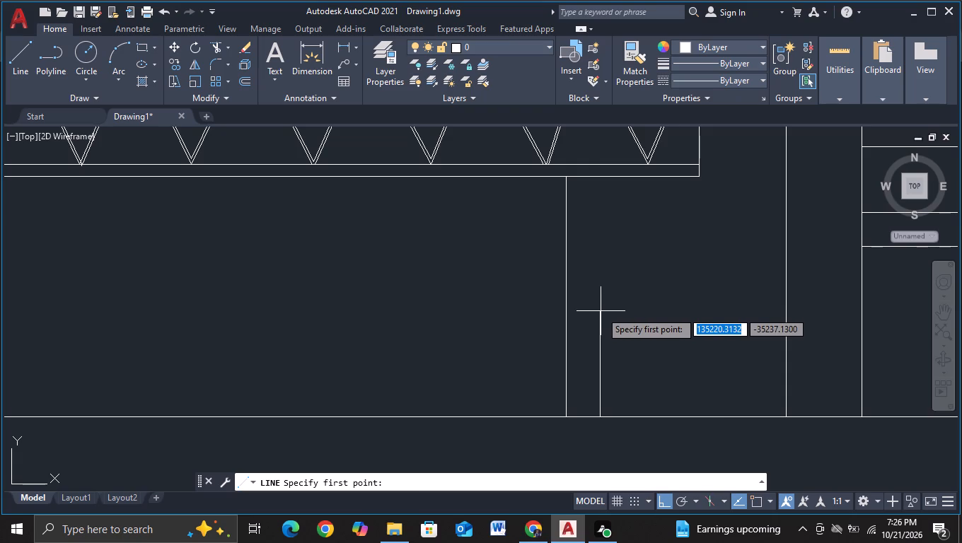
key(F3)
click(601, 311)
click(615, 313)
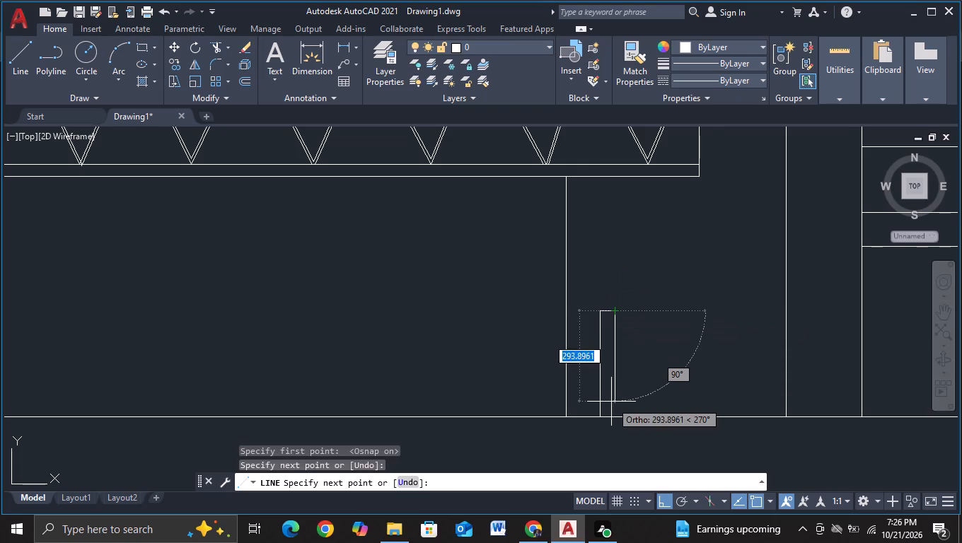
middle_drag(611, 402, 584, 327)
click(582, 379)
key(Escape)
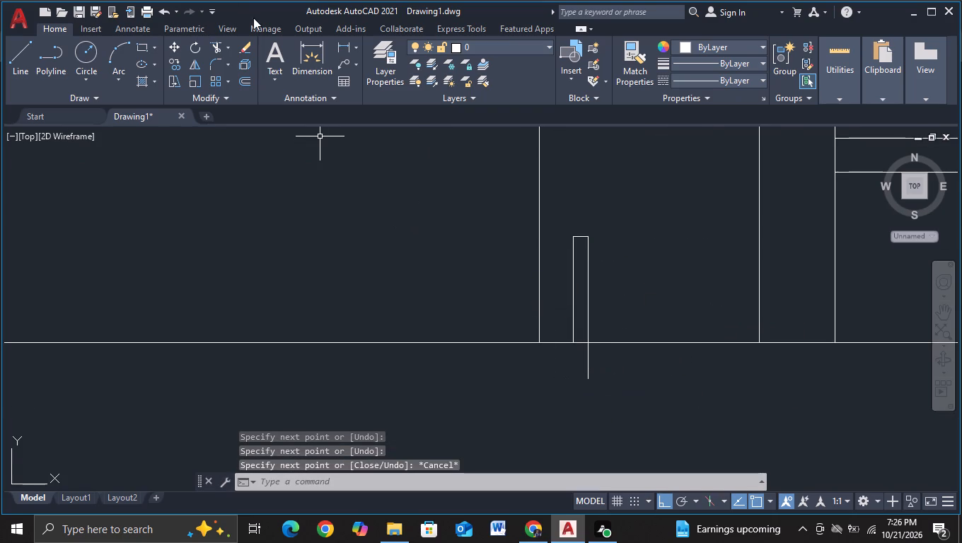
click(217, 47)
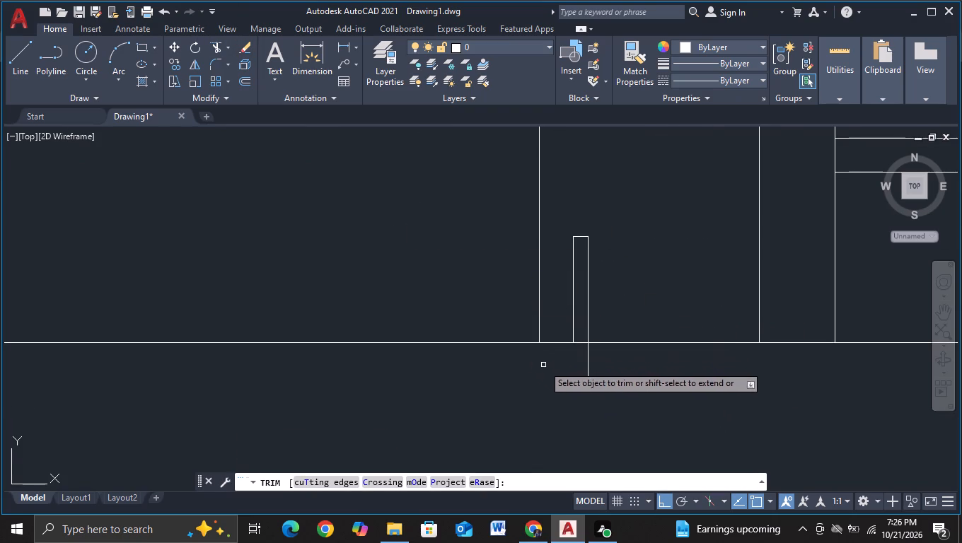
drag(554, 368, 635, 370)
key(Escape)
Copy the post's two vertical lines twice horizontally along the ground line, toward the neighbouring block with the large framed opening.
drag(564, 296, 637, 288)
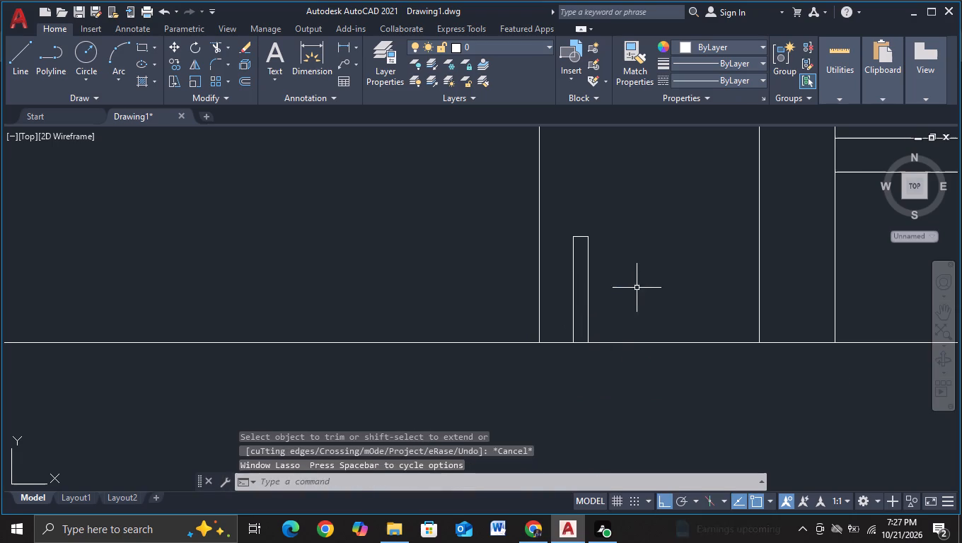
drag(620, 276, 569, 301)
key(c)
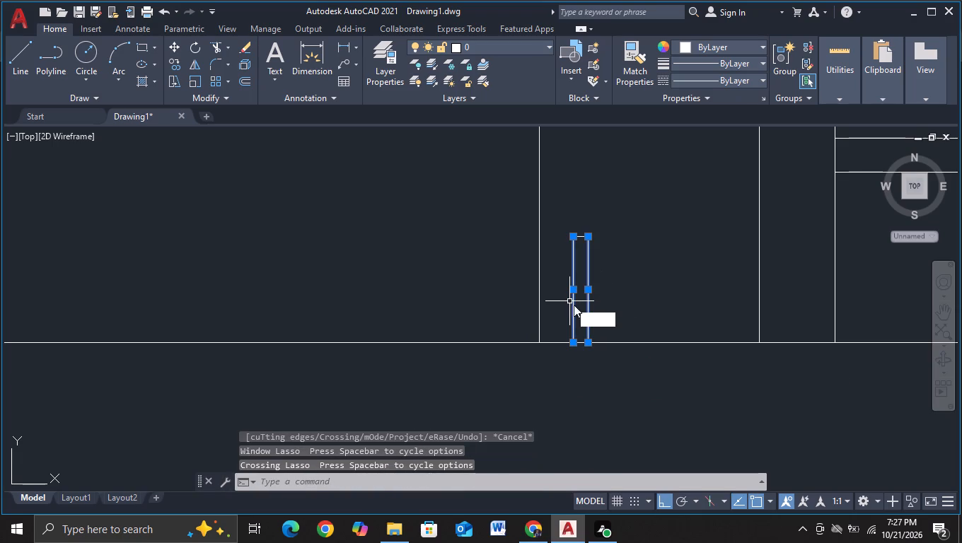
click(640, 345)
click(586, 298)
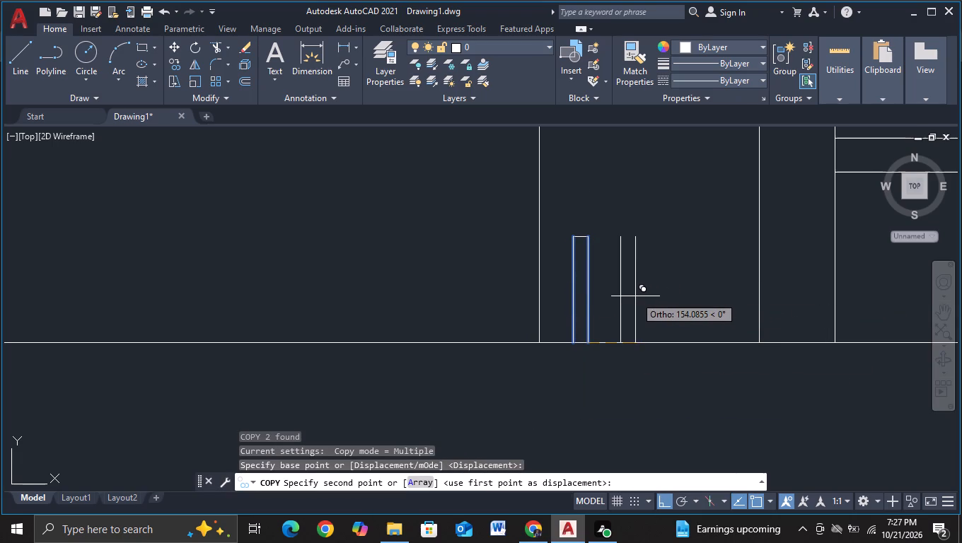
click(624, 317)
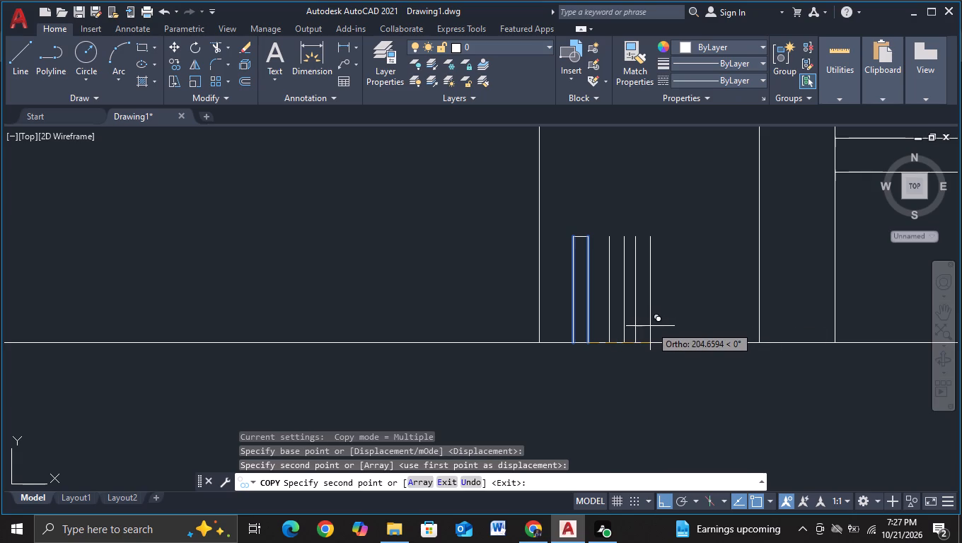
click(656, 328)
key(Escape)
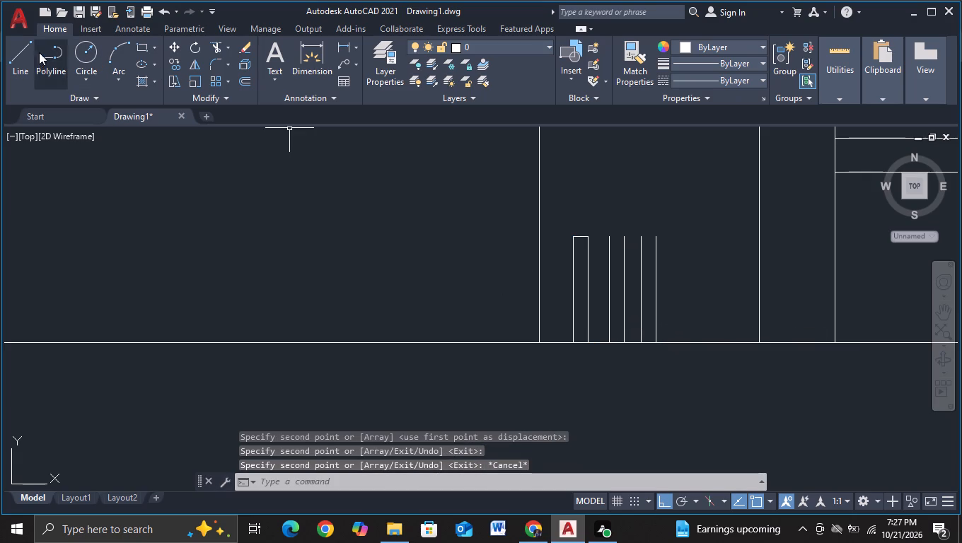
Draw a horizontal line with object snap joining the tops of the four copied vertical lines.
drag(23, 59, 48, 67)
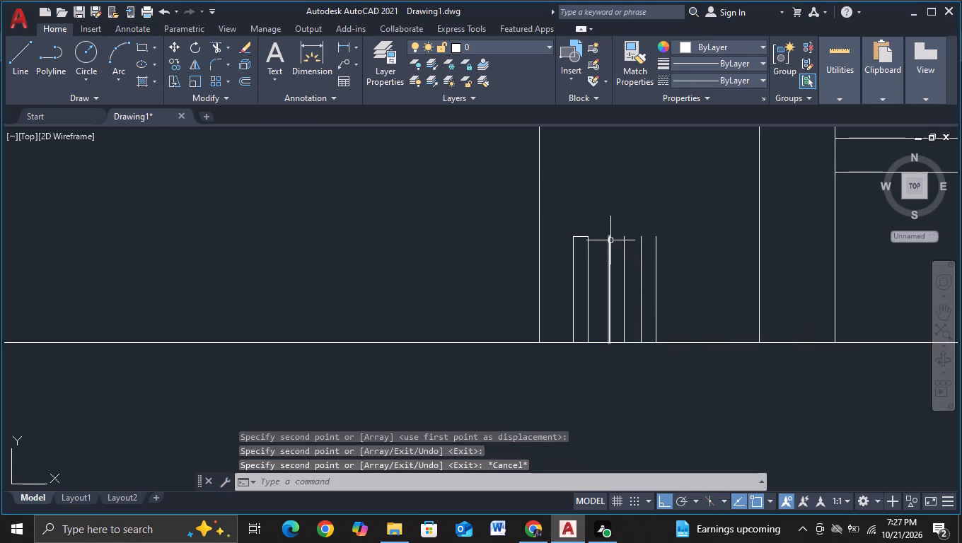
key(F3)
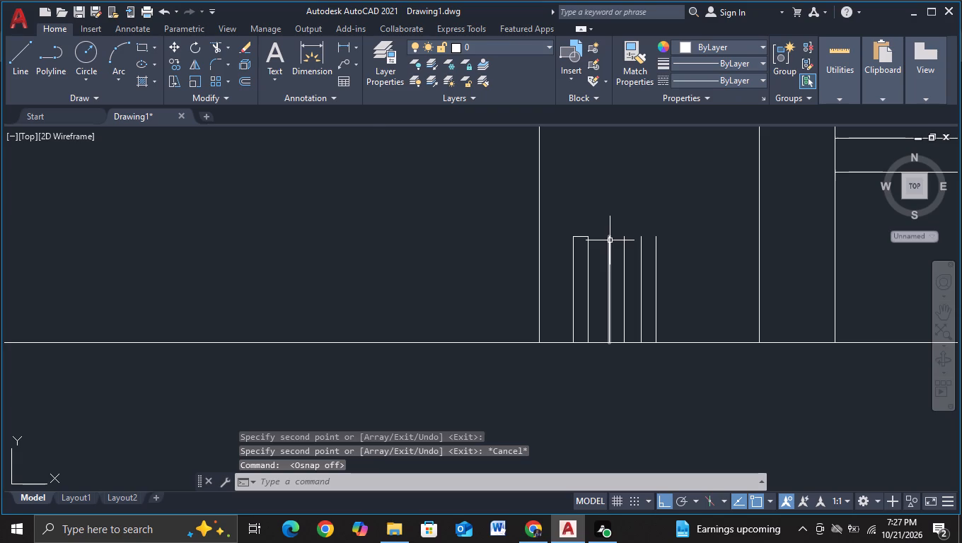
click(23, 70)
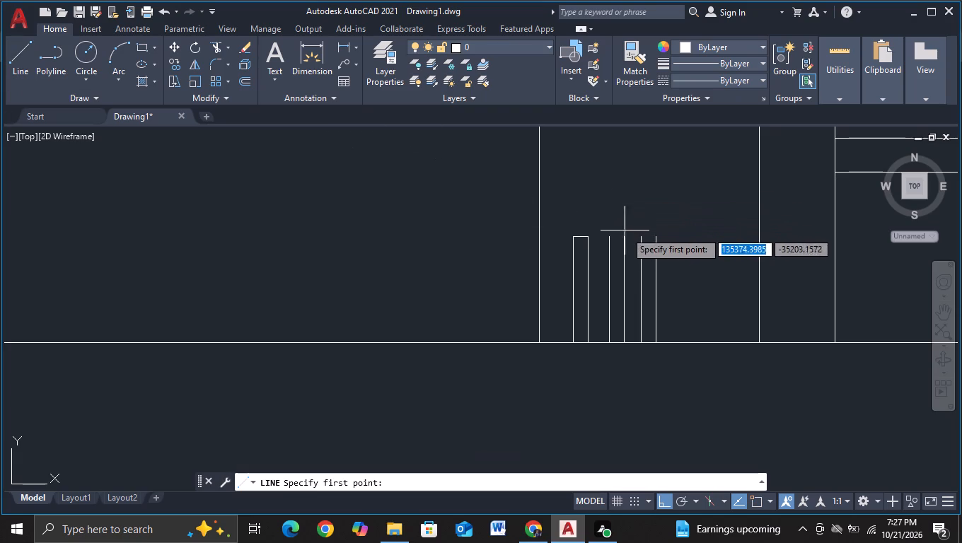
key(F3)
click(609, 238)
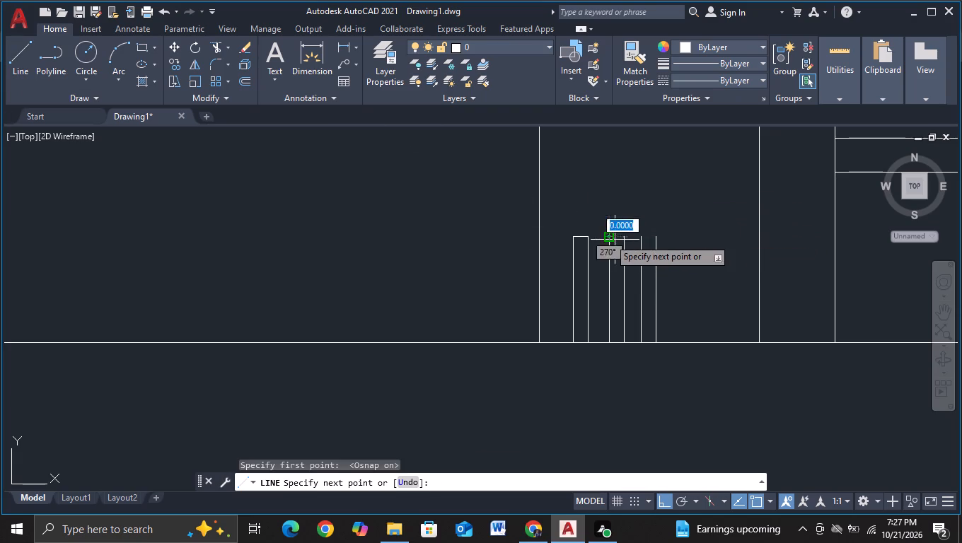
click(651, 243)
key(Escape)
scroll(651, 243, down, 3)
scroll(644, 311, down, 2)
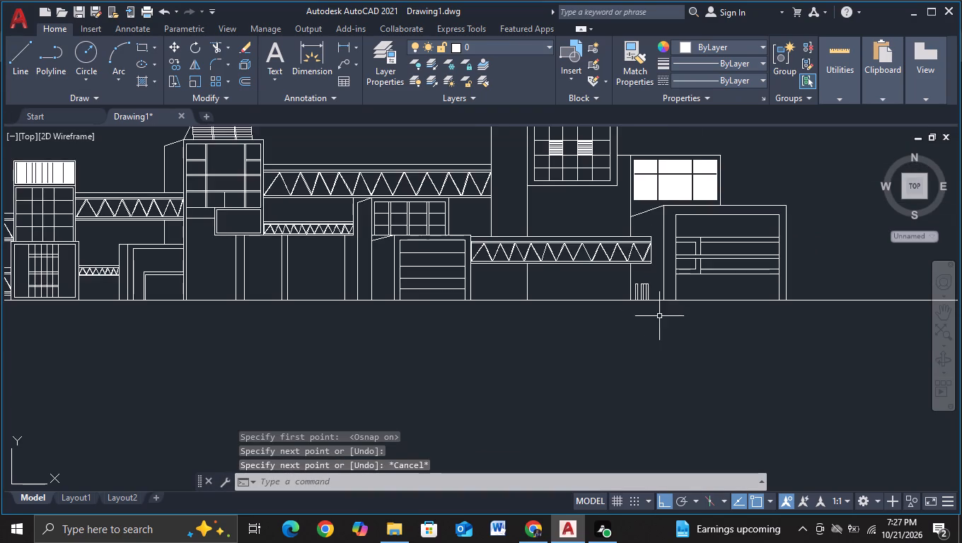
Draw a vertical line through the horizontally divided panel beside the lower truss bridge and trim it at the panel's top and ground line.
middle_drag(659, 316, 526, 318)
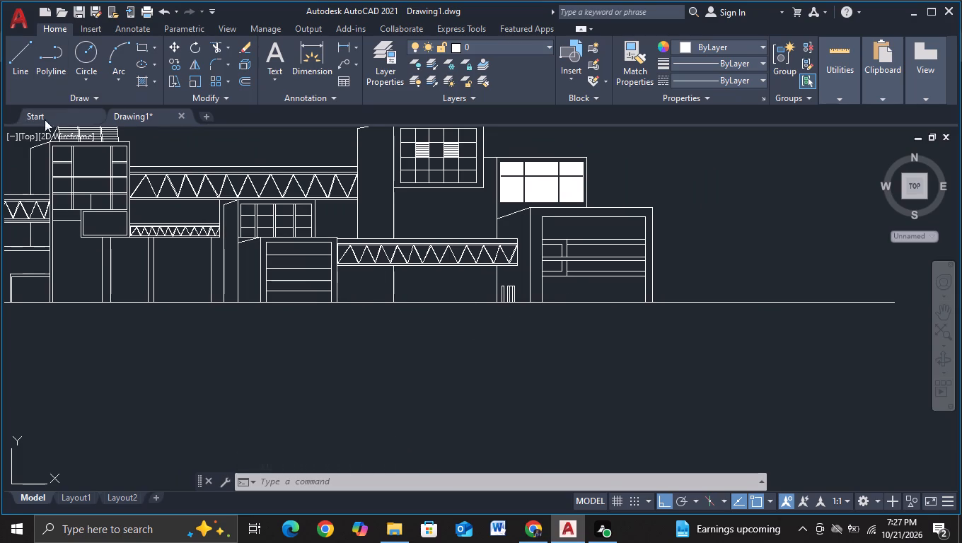
click(28, 66)
scroll(251, 315, up, 2)
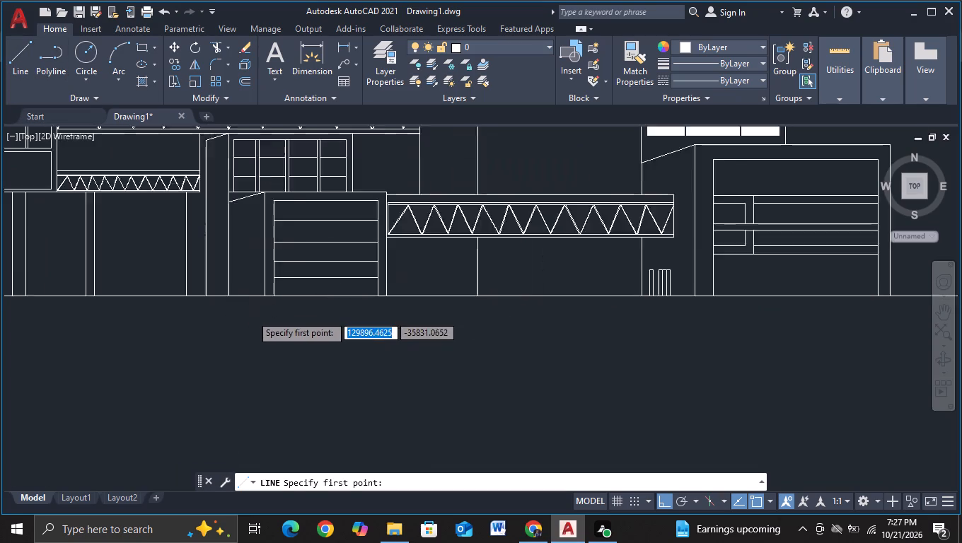
middle_drag(317, 325, 309, 362)
click(315, 340)
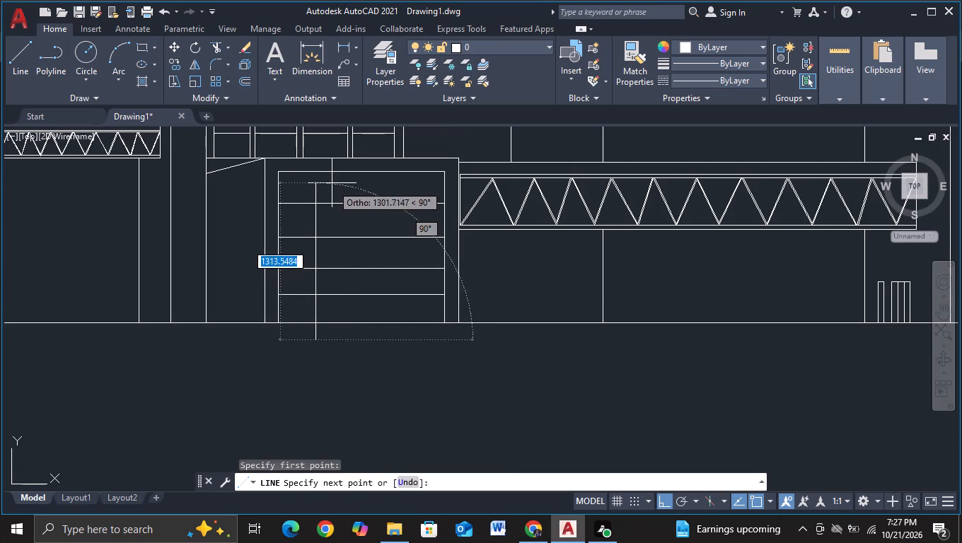
scroll(332, 164, up, 2)
click(332, 164)
key(Escape)
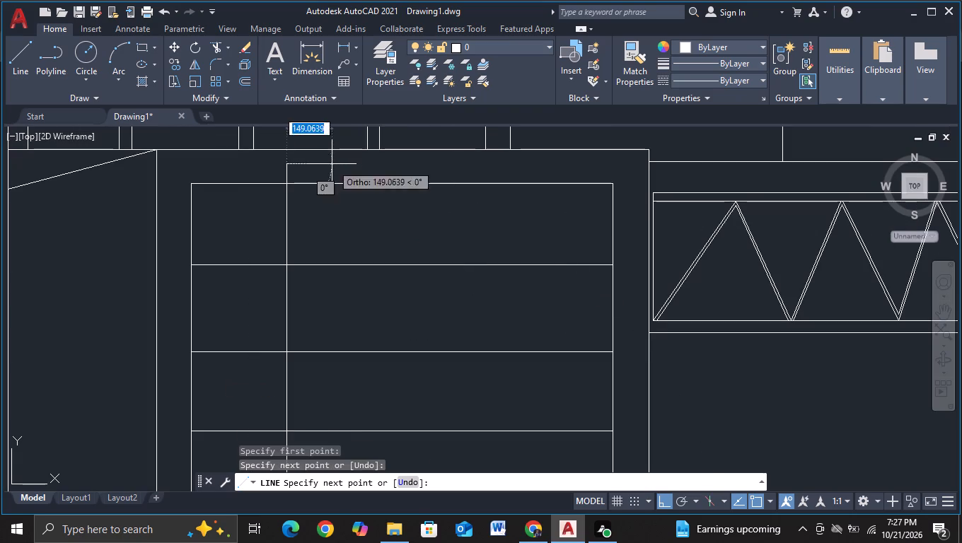
click(218, 48)
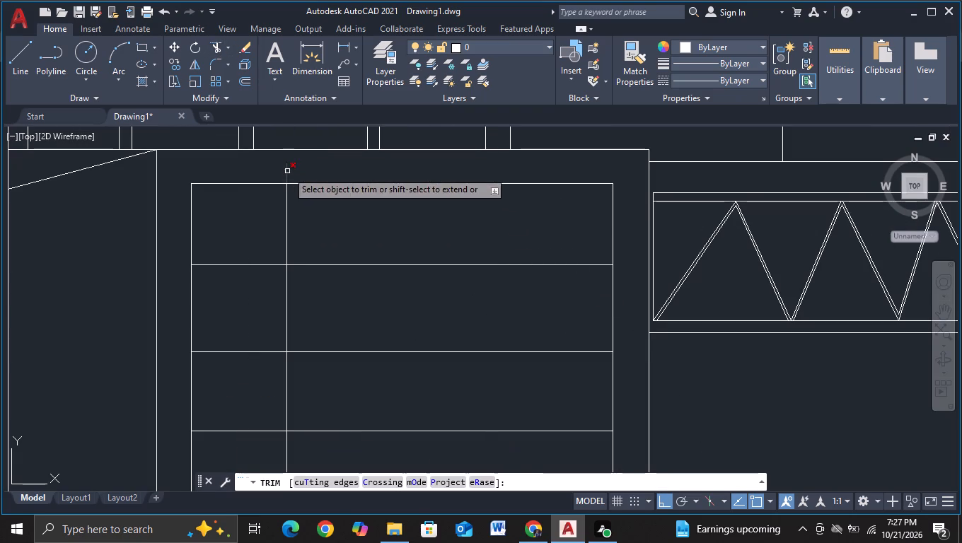
click(287, 171)
scroll(335, 255, down, 3)
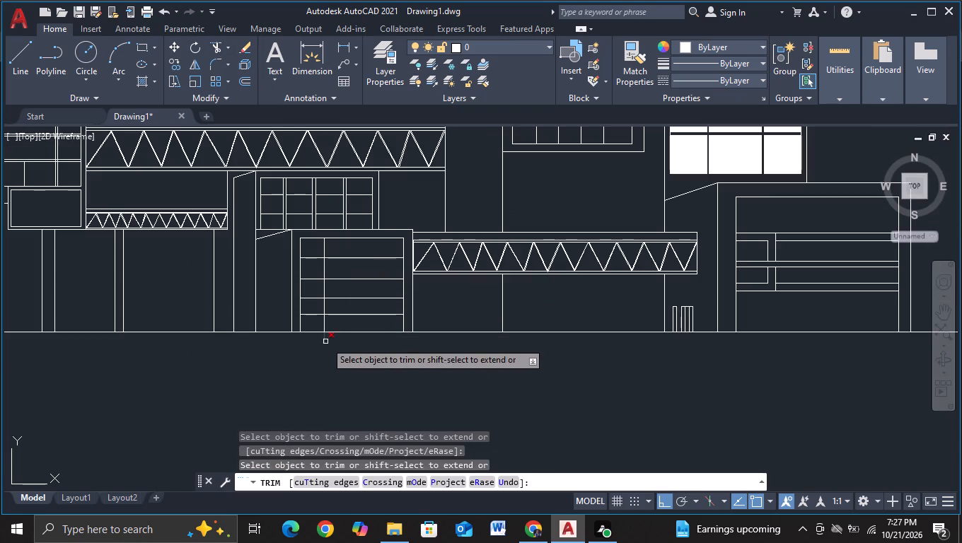
click(325, 341)
key(Escape)
With object snap off, copy the vertical divider three times horizontally across the panel, spaced about 330 units apart.
click(325, 317)
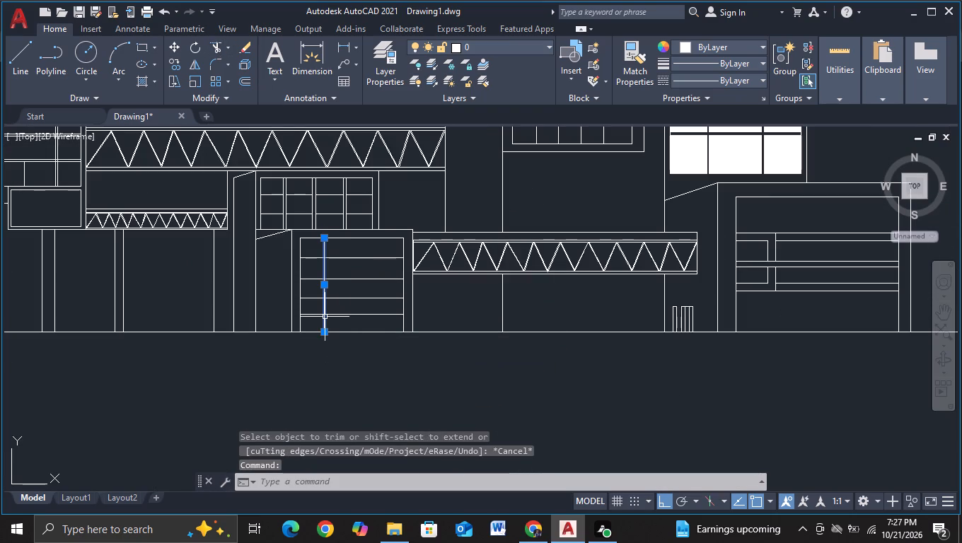
key(c)
click(388, 366)
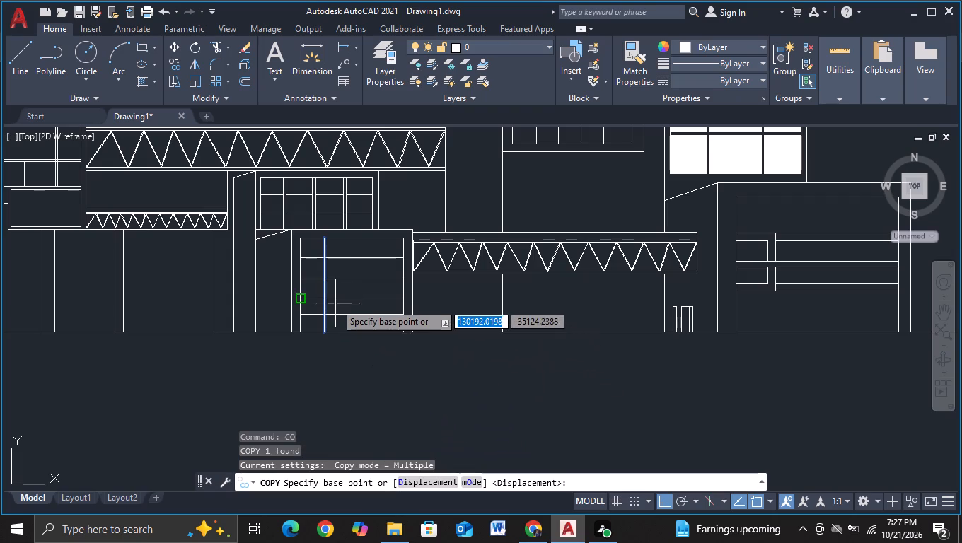
click(328, 303)
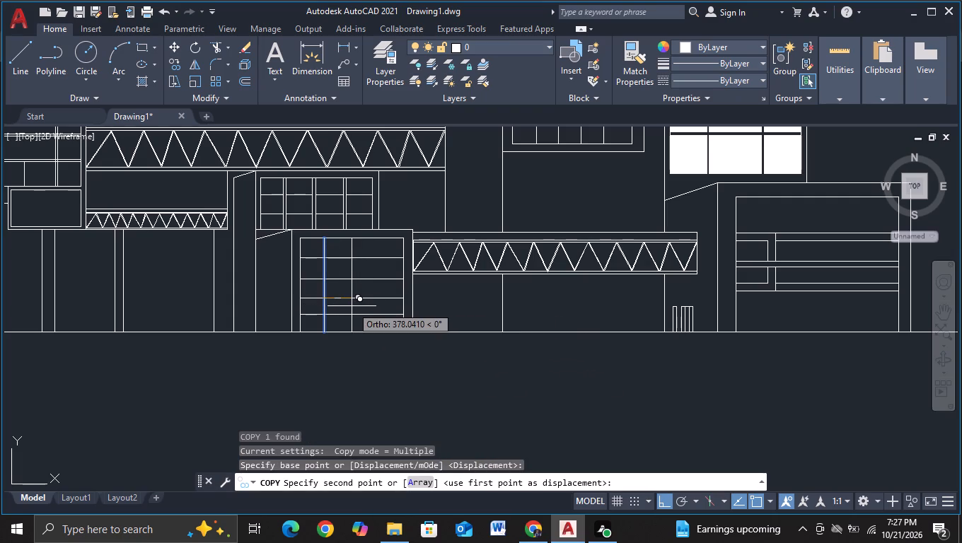
click(349, 308)
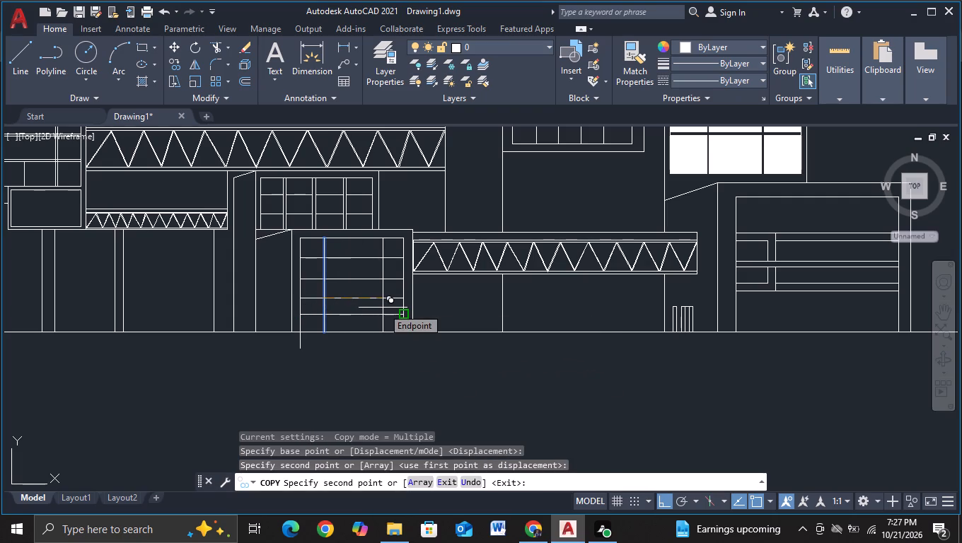
key(ctrl+z)
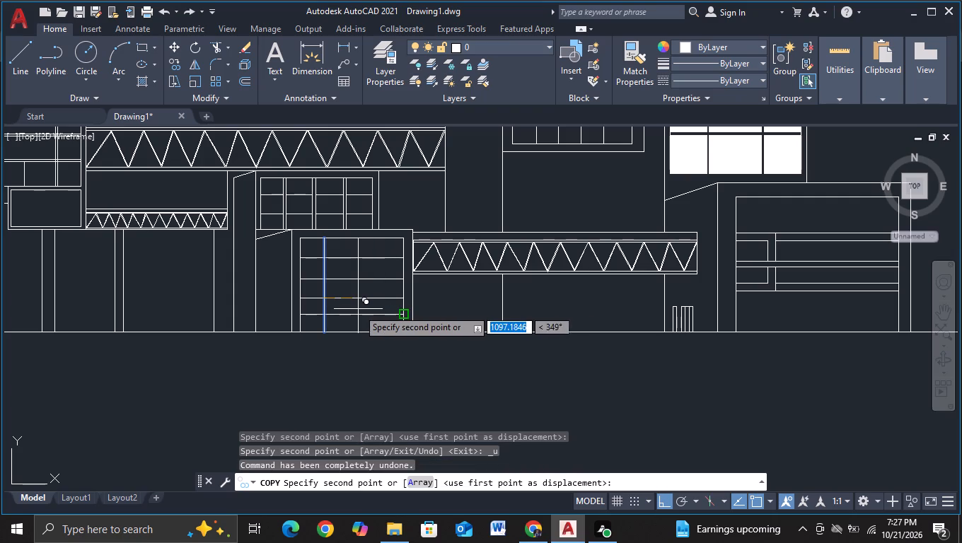
key(F3)
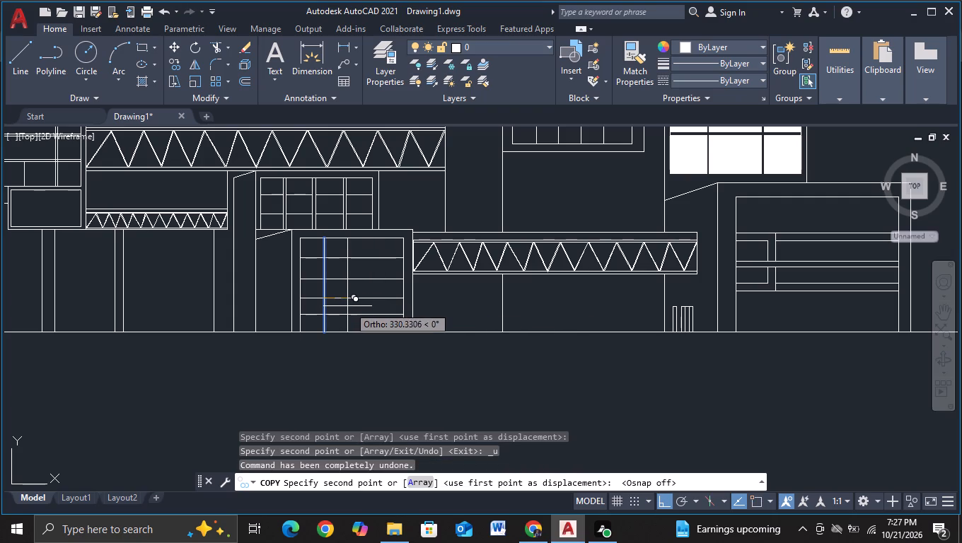
click(349, 306)
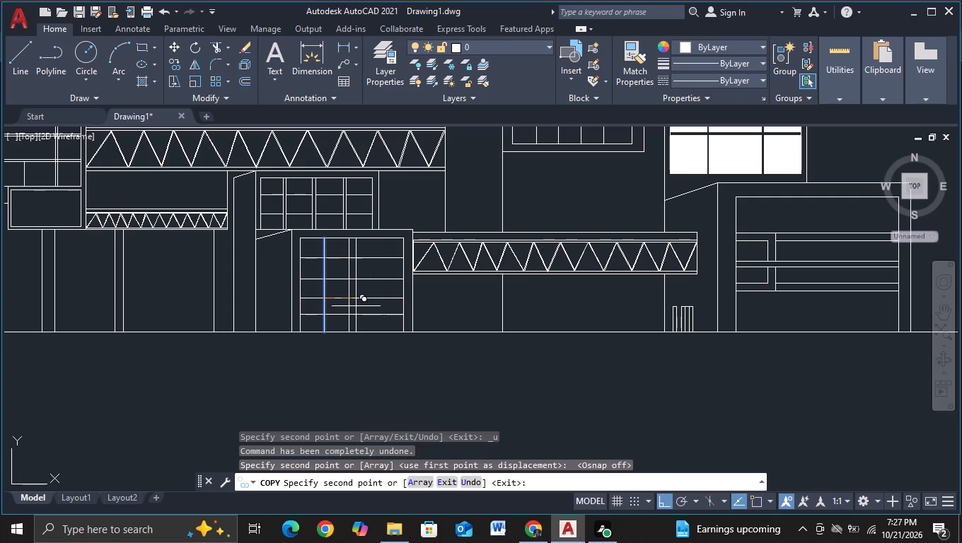
click(372, 304)
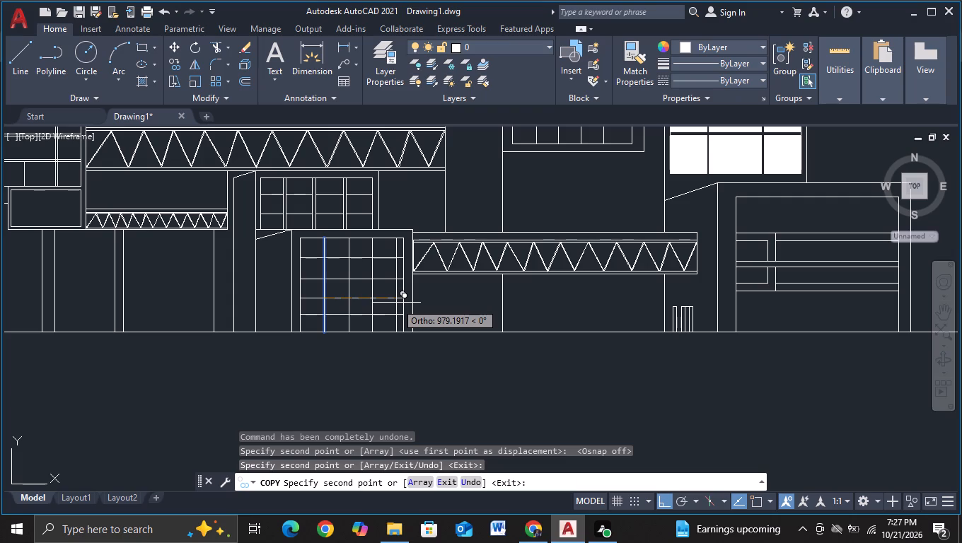
click(396, 303)
key(Escape)
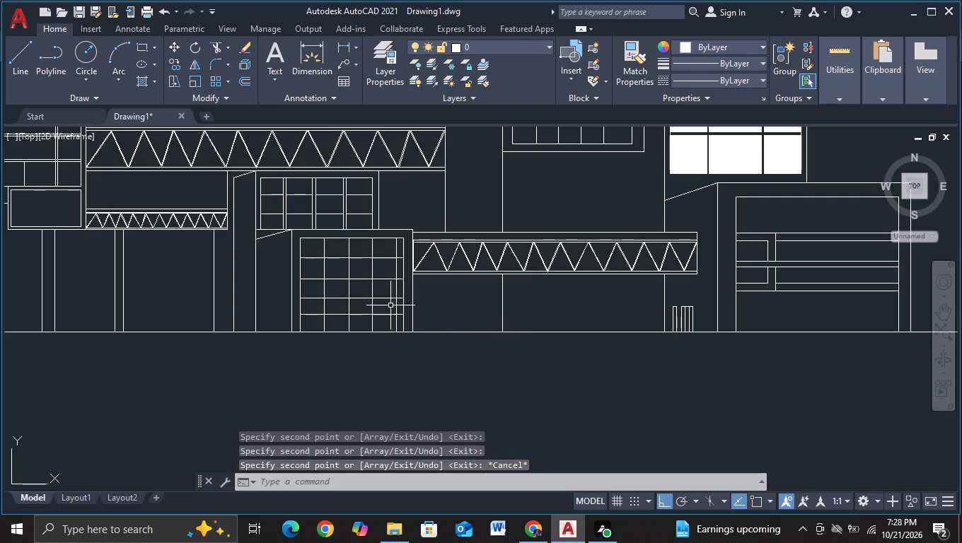
Trim the horizontal dividers between the last vertical divider and the panel's side edge.
click(216, 47)
scroll(403, 261, up, 1)
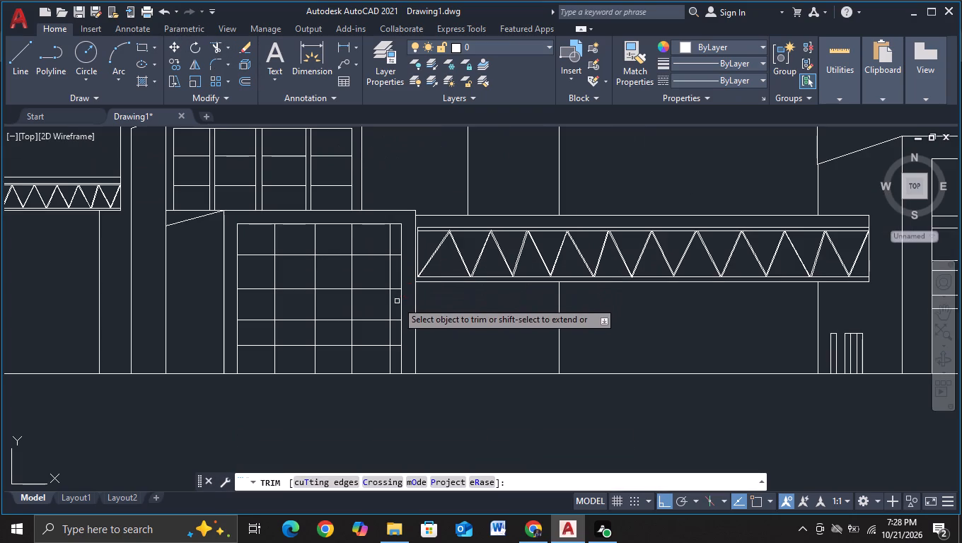
click(397, 284)
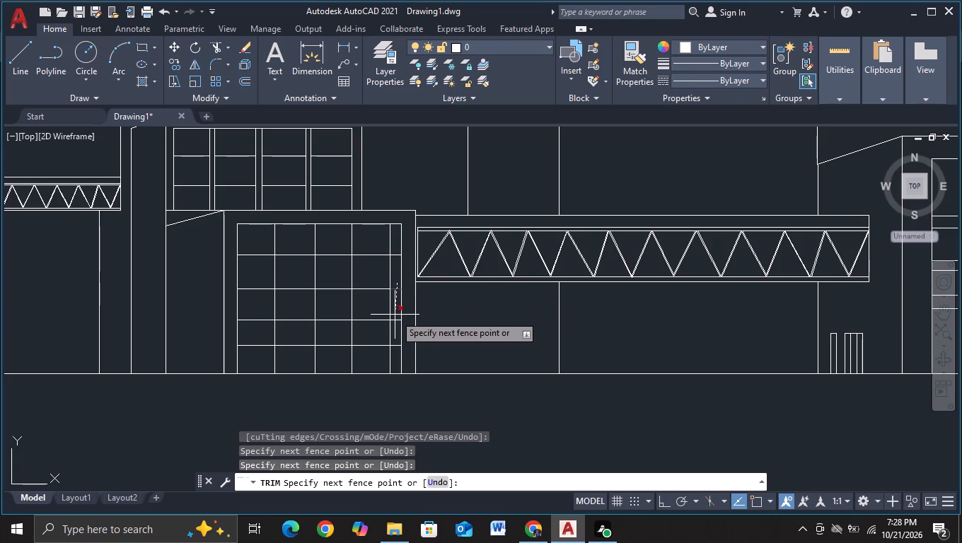
click(393, 328)
scroll(458, 368, down, 1)
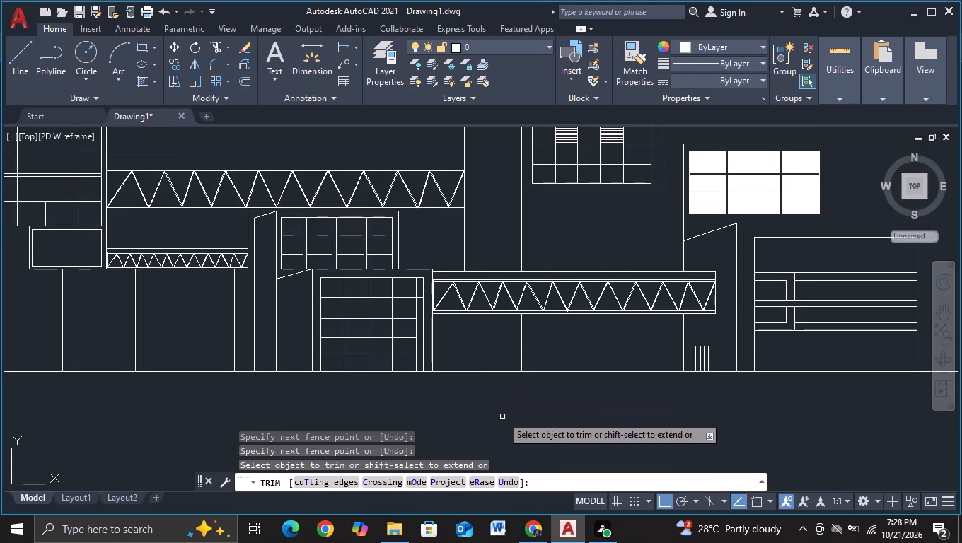
key(Escape)
Examine the whole elevation and its individual blocks for areas that still lack detail.
scroll(560, 414, down, 1)
middle_drag(604, 418, 244, 313)
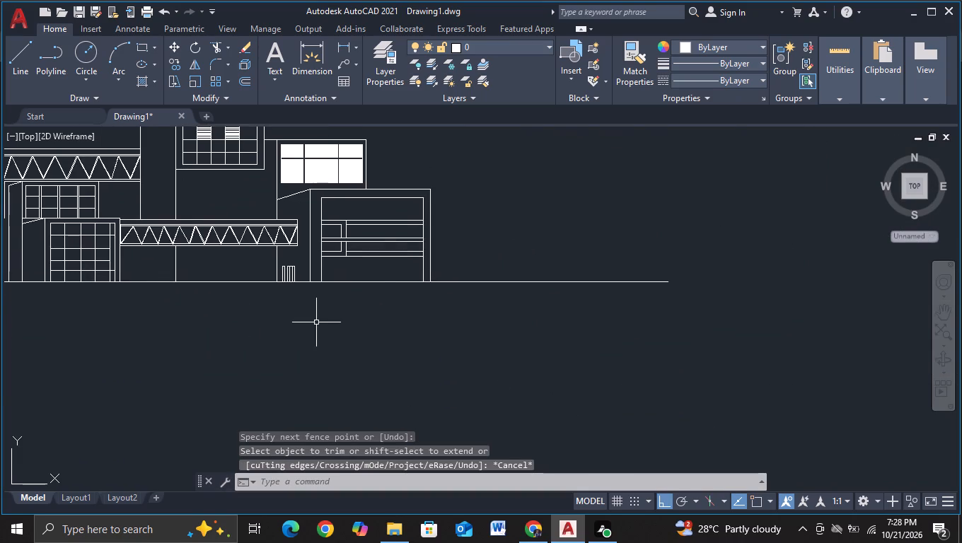
middle_drag(320, 325, 387, 373)
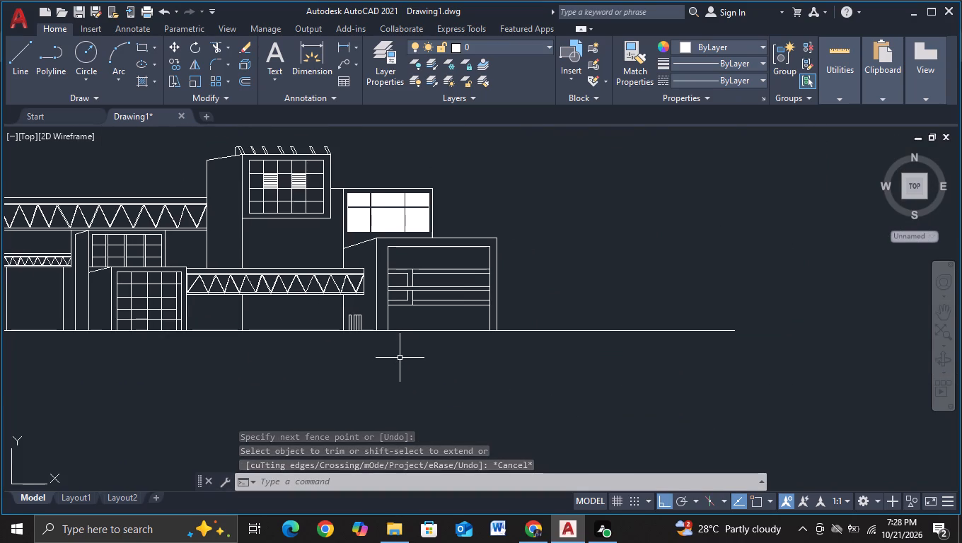
scroll(395, 360, down, 1)
middle_drag(401, 373, 439, 330)
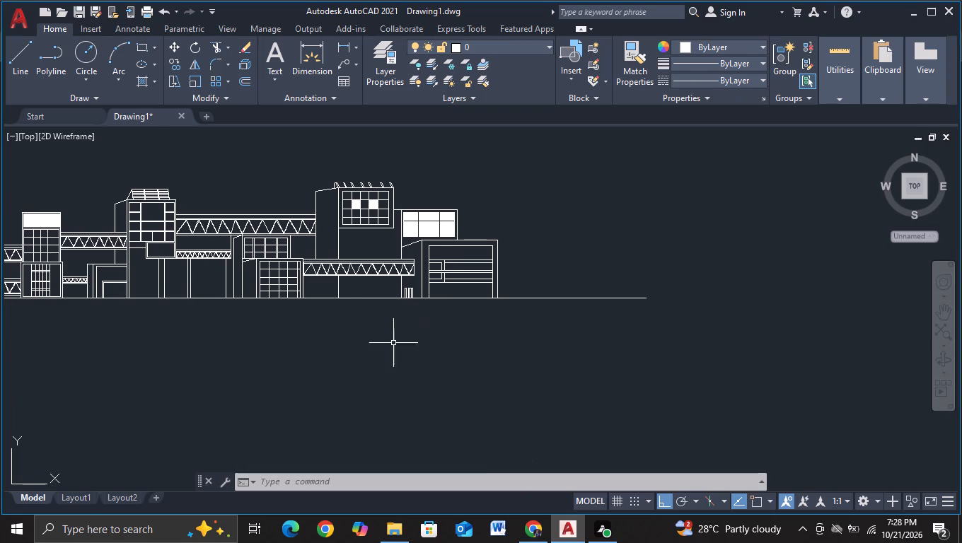
middle_drag(383, 354, 586, 339)
middle_drag(378, 343, 533, 320)
middle_drag(299, 308, 467, 305)
scroll(460, 305, up, 1)
middle_drag(530, 274, 434, 333)
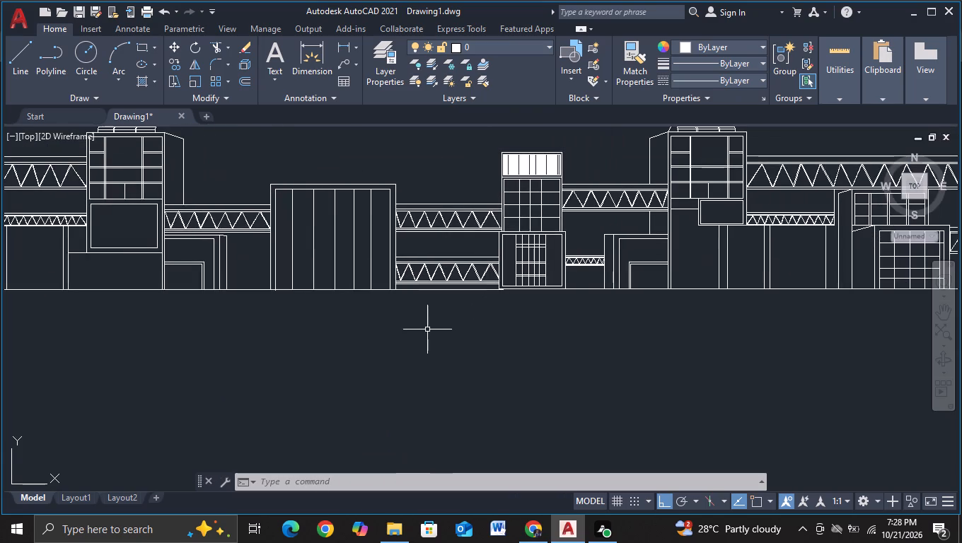
scroll(431, 326, down, 2)
middle_drag(424, 333, 434, 297)
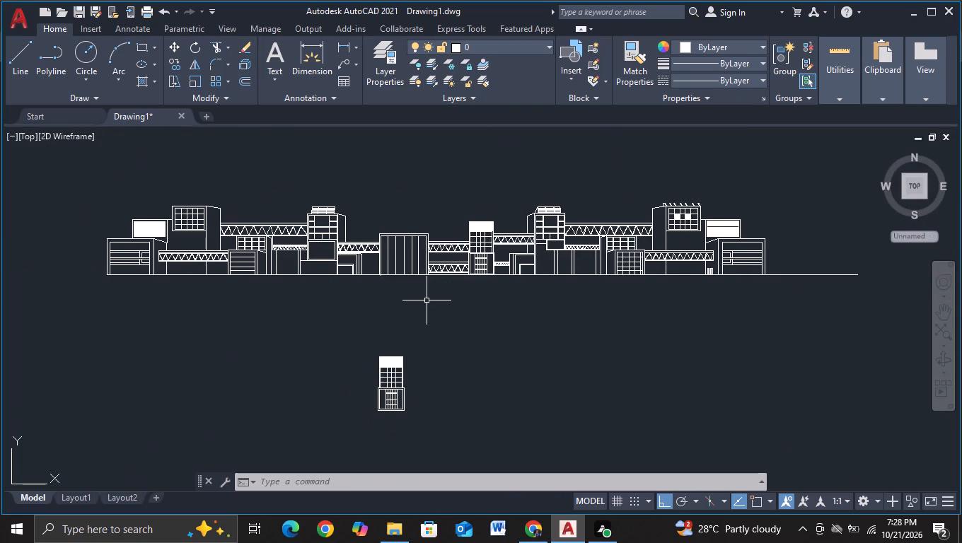
middle_drag(639, 298, 635, 317)
scroll(635, 317, up, 3)
middle_drag(562, 321, 543, 445)
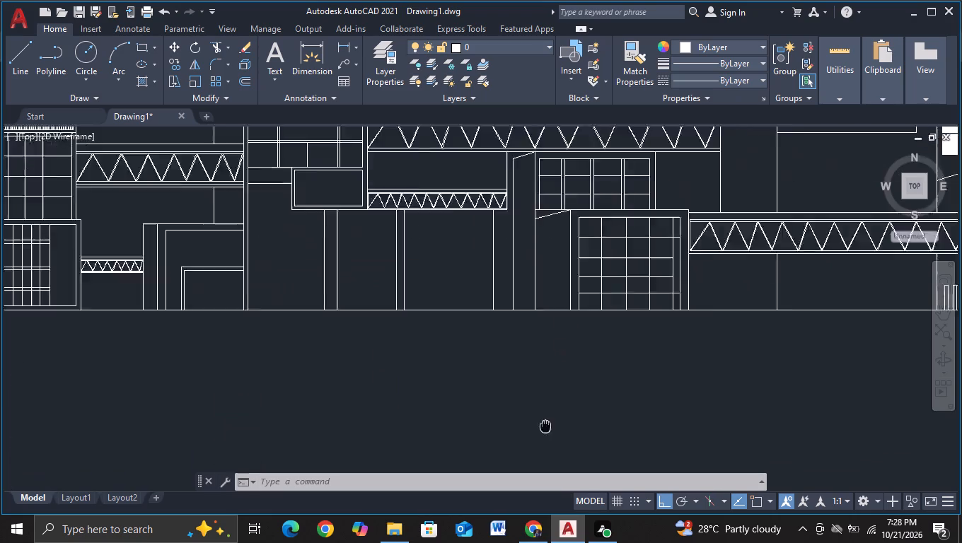
middle_drag(543, 445, 539, 456)
middle_drag(438, 317, 434, 358)
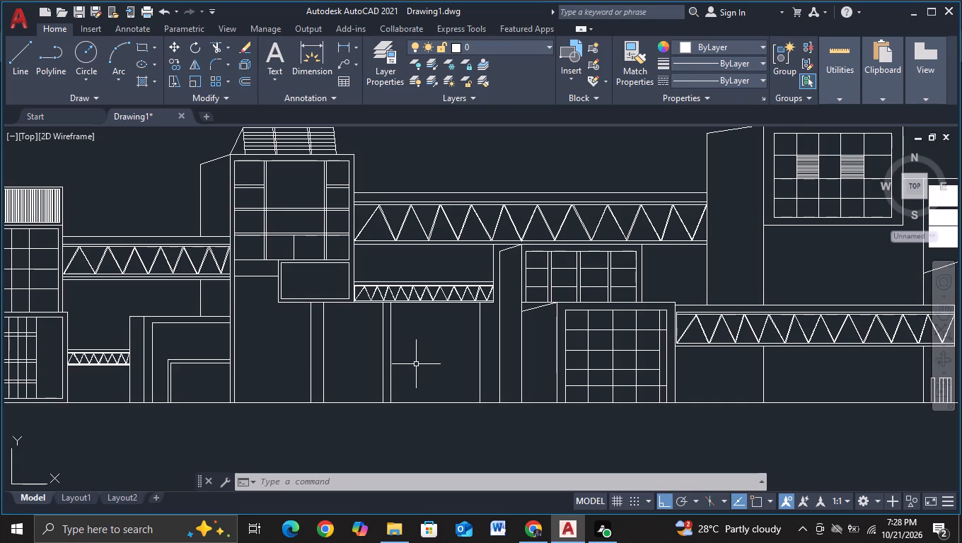
scroll(335, 358, down, 1)
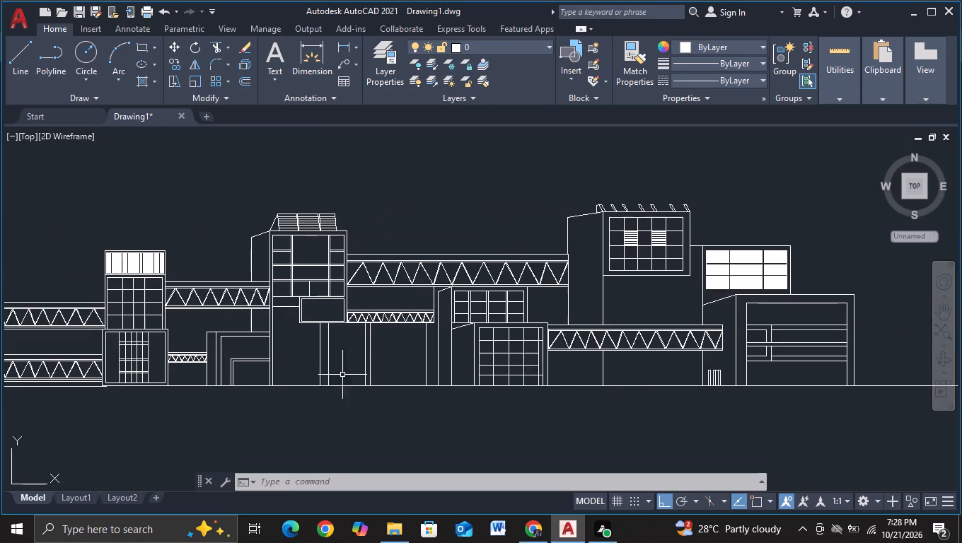
middle_drag(317, 413, 453, 414)
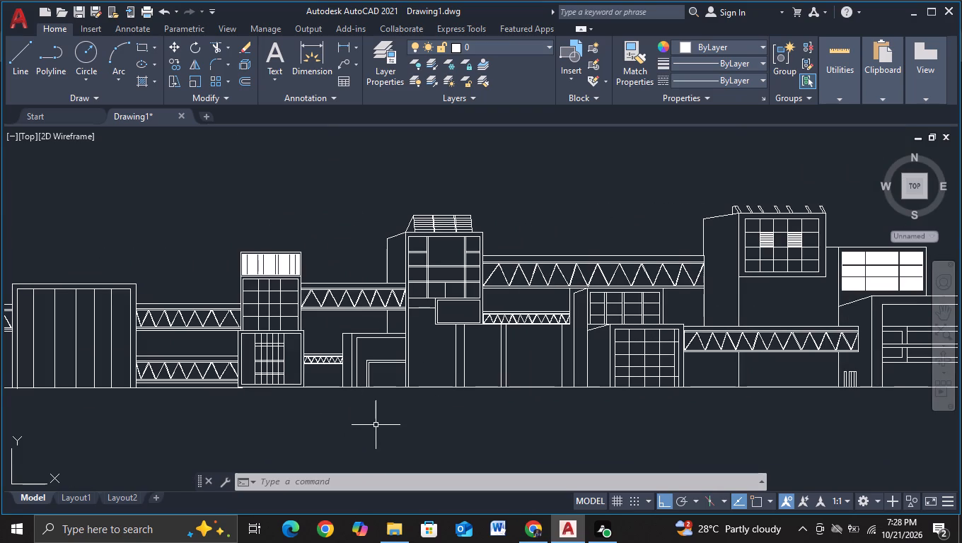
Draw a horizontal line across the small inner ground-level opening beside the short truss bridge and trim it to the opening's inner edges.
click(19, 62)
scroll(287, 346, up, 2)
middle_drag(526, 448, 514, 401)
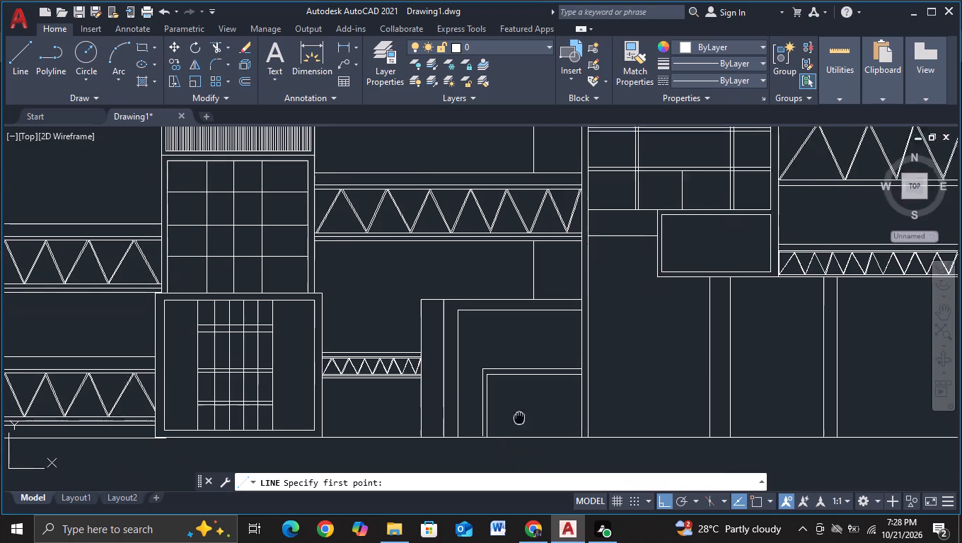
middle_drag(514, 401, 500, 375)
scroll(483, 356, up, 1)
click(434, 345)
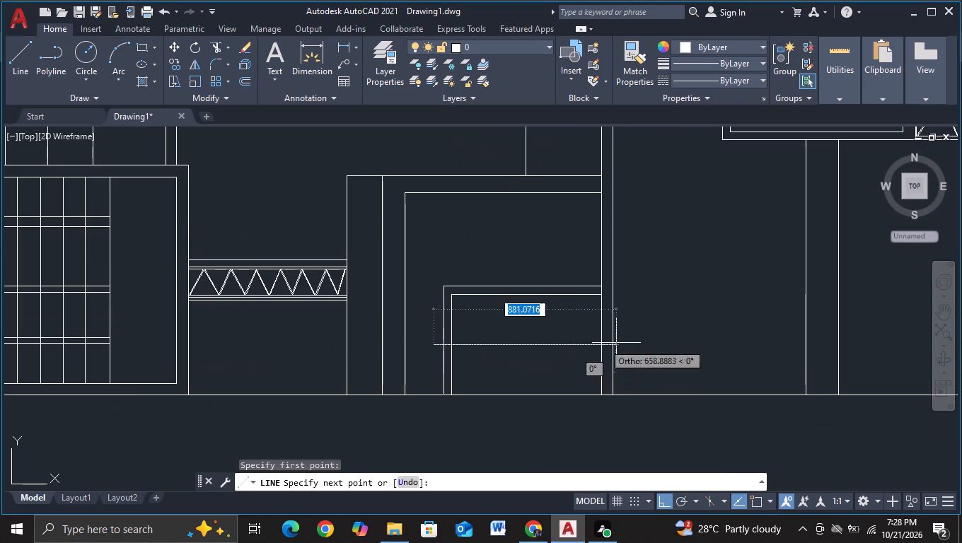
click(654, 344)
key(Escape)
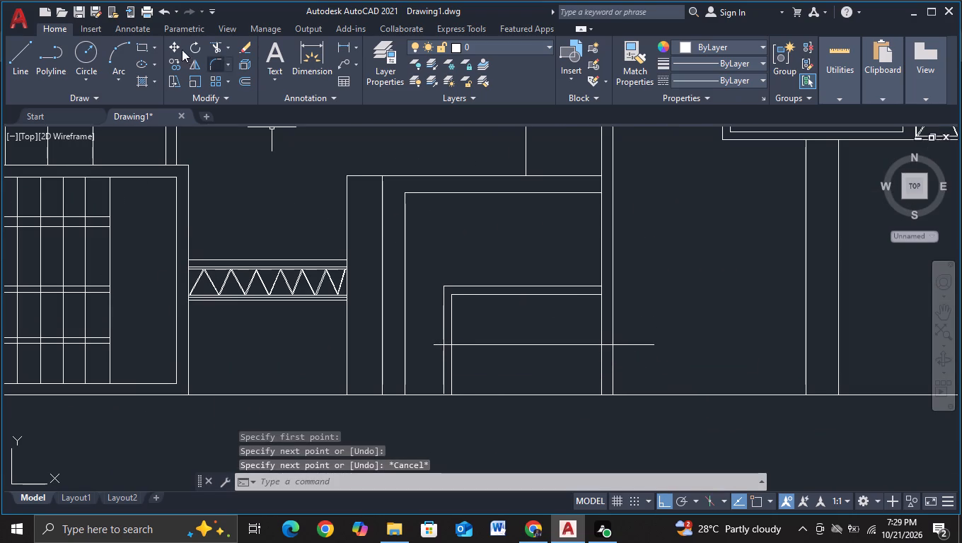
click(214, 43)
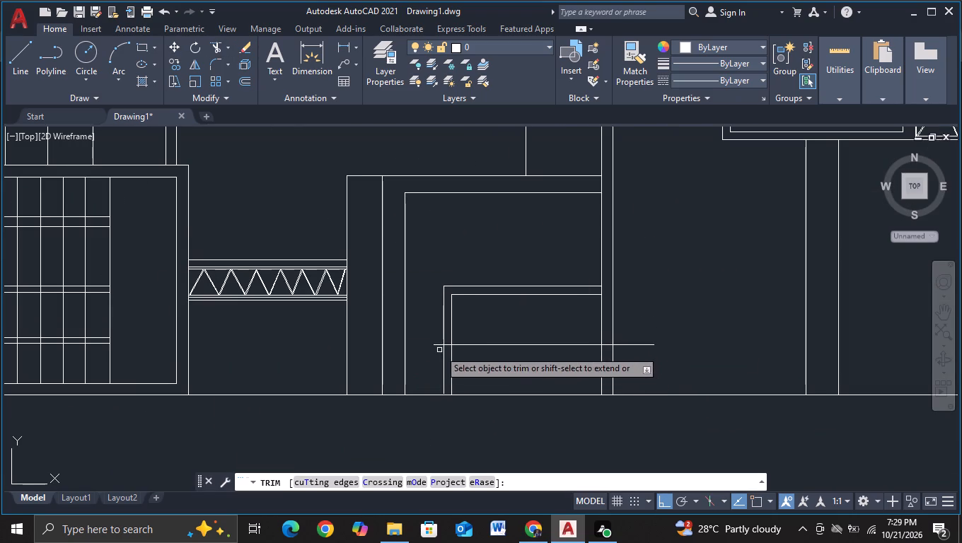
click(437, 345)
click(444, 344)
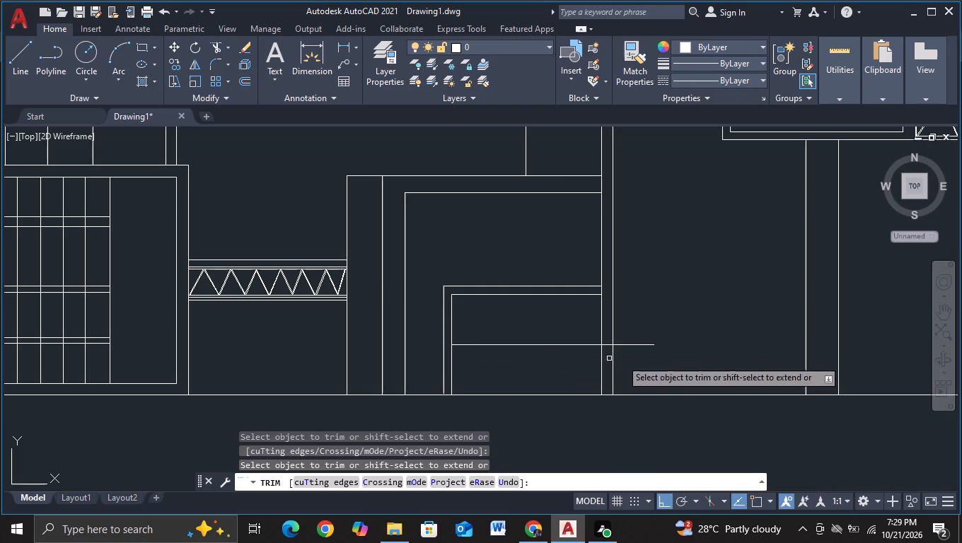
drag(637, 325, 647, 371)
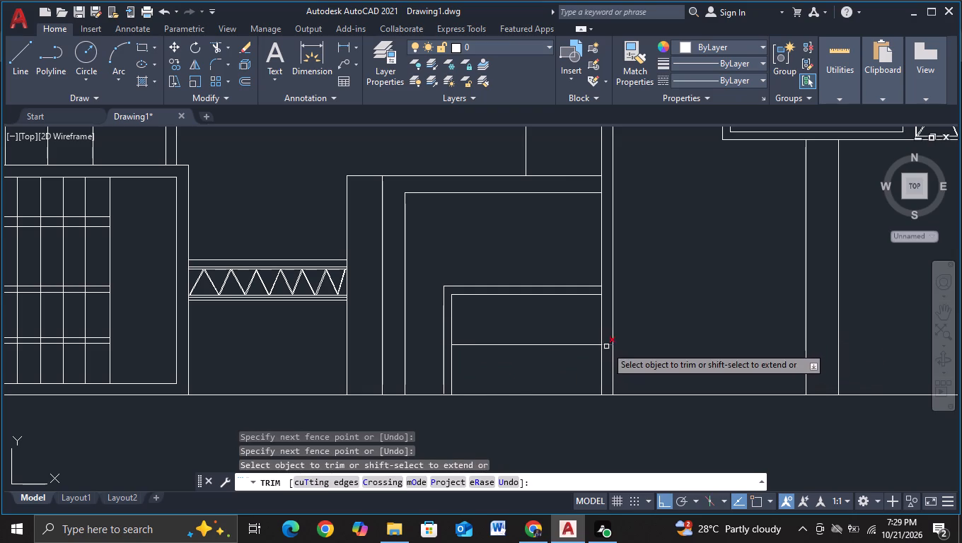
click(606, 346)
key(Escape)
Copy the horizontal line in the small inner ground-level opening four times vertically, two above and two below, to form horizontal dividers.
click(549, 344)
key(c)
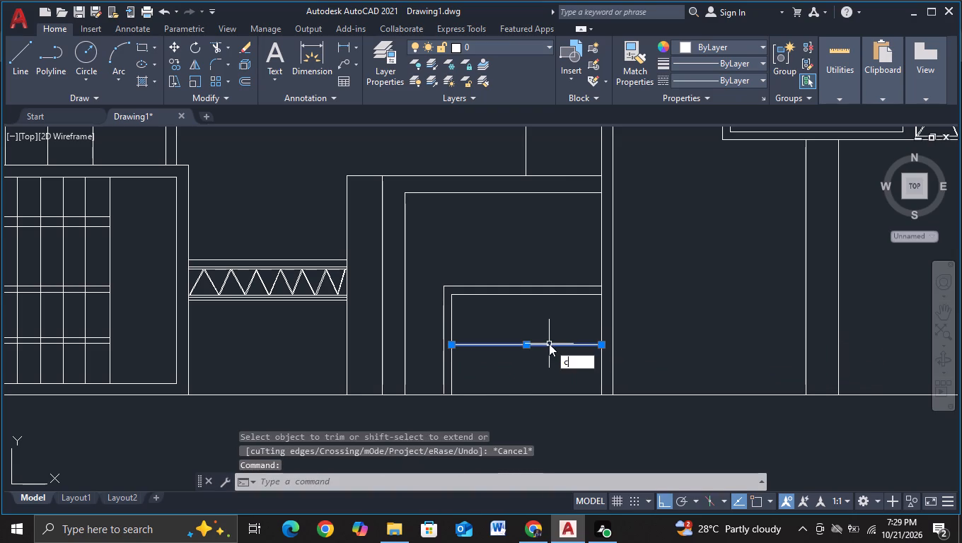
click(613, 389)
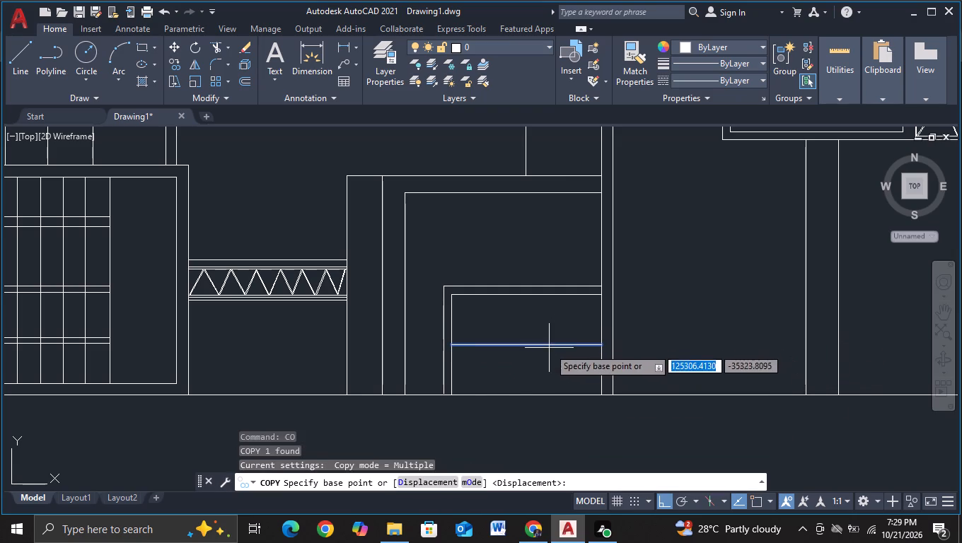
click(549, 348)
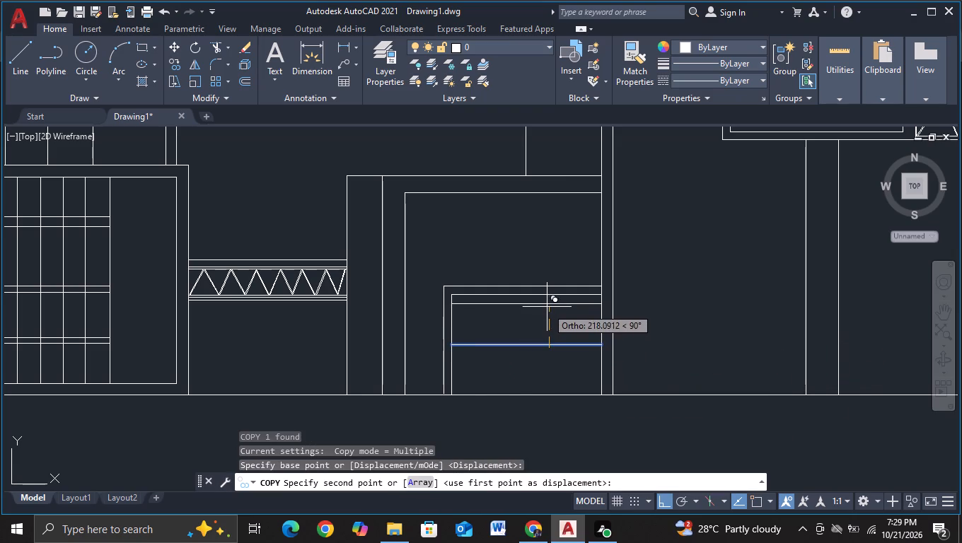
click(547, 320)
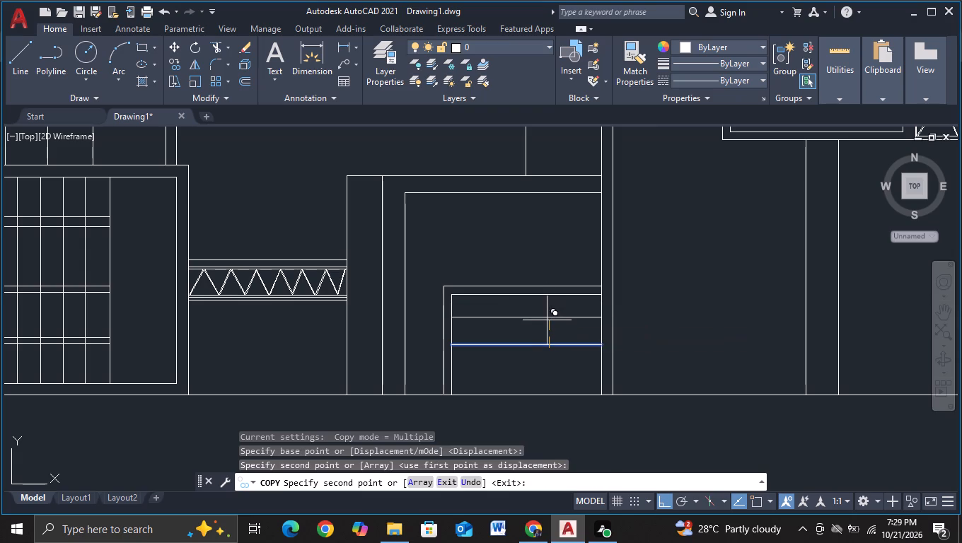
click(548, 325)
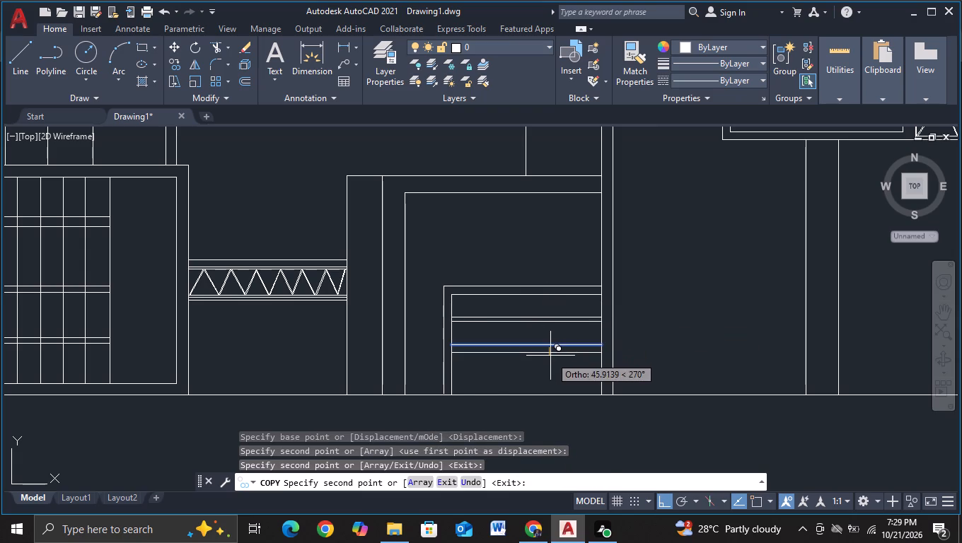
click(550, 354)
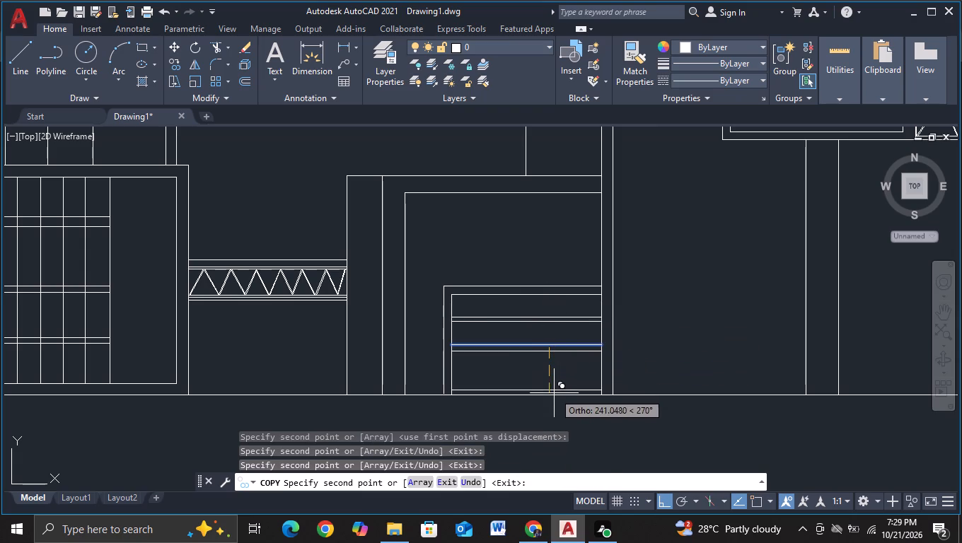
click(554, 391)
key(Escape)
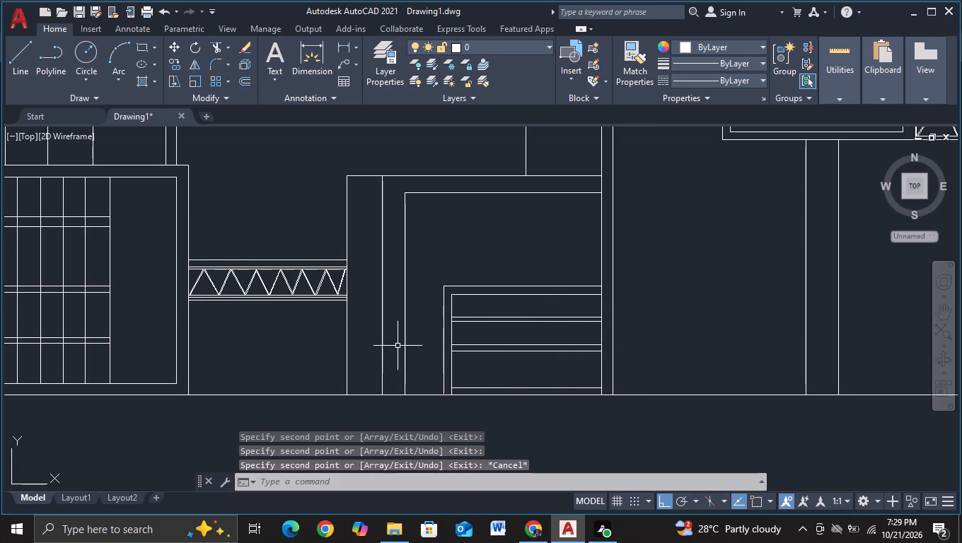
Draw a horizontal line across the larger surrounding opening above the inner frame and trim it to the opening's side edges.
click(13, 79)
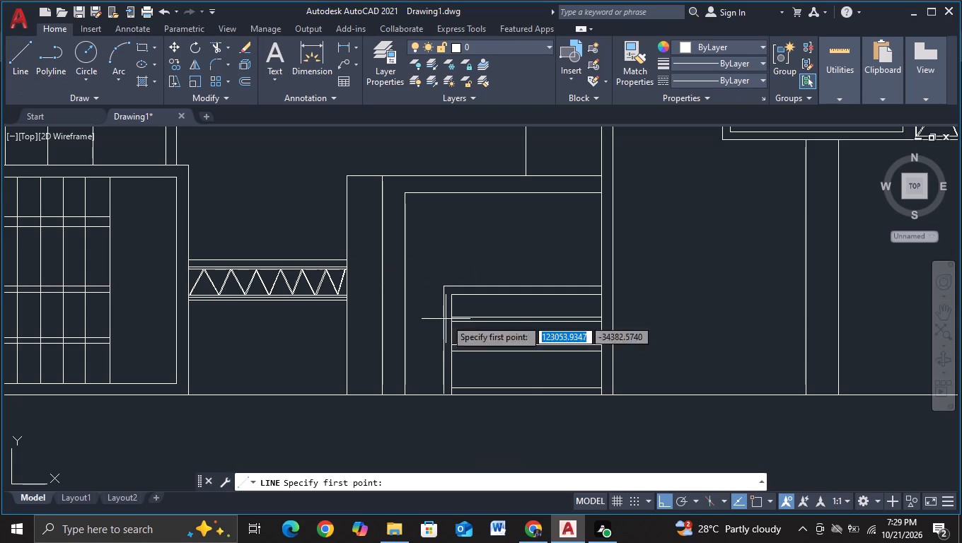
click(396, 235)
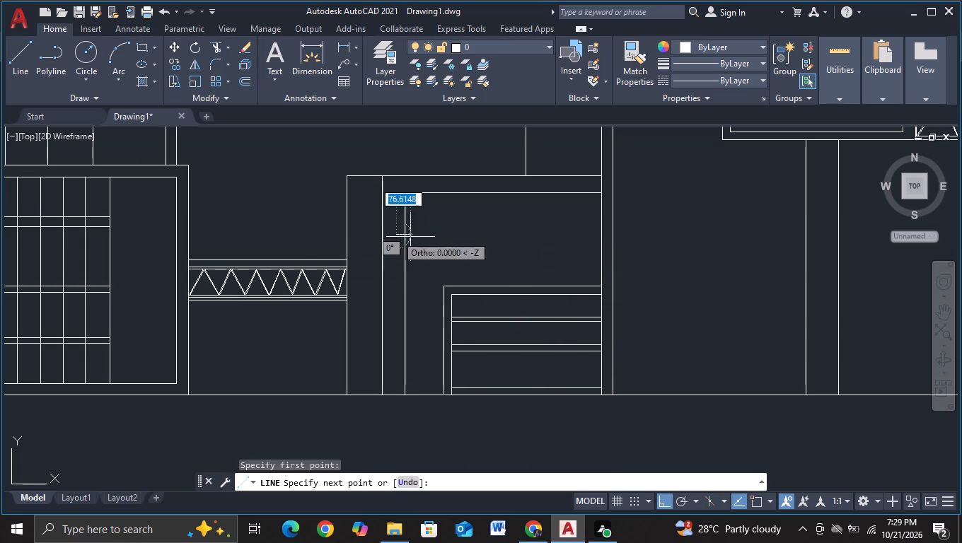
click(705, 242)
key(Escape)
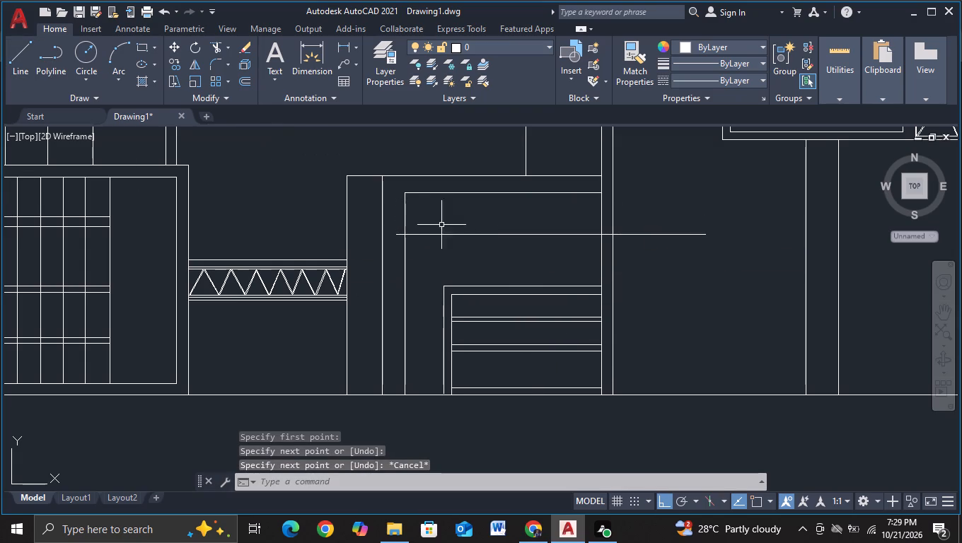
click(210, 42)
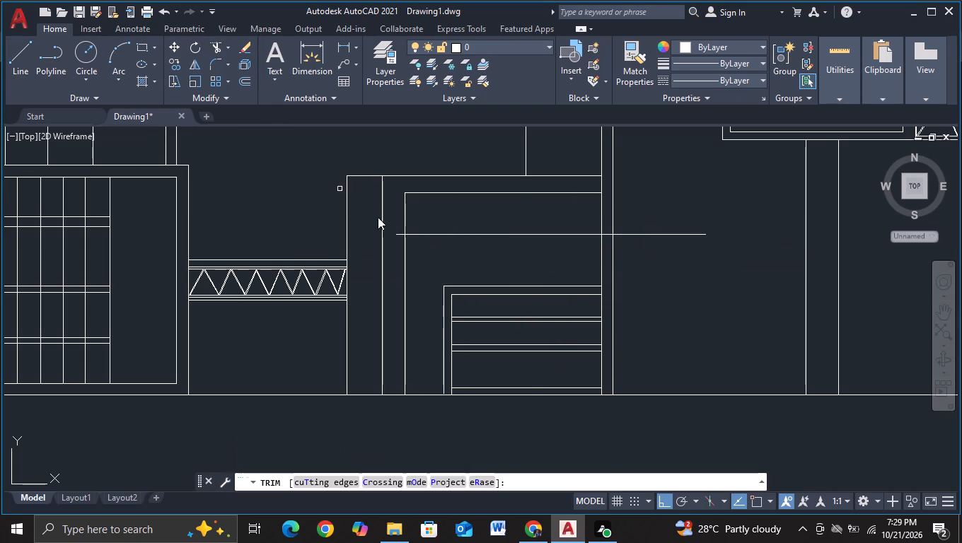
click(400, 236)
drag(641, 226, 646, 246)
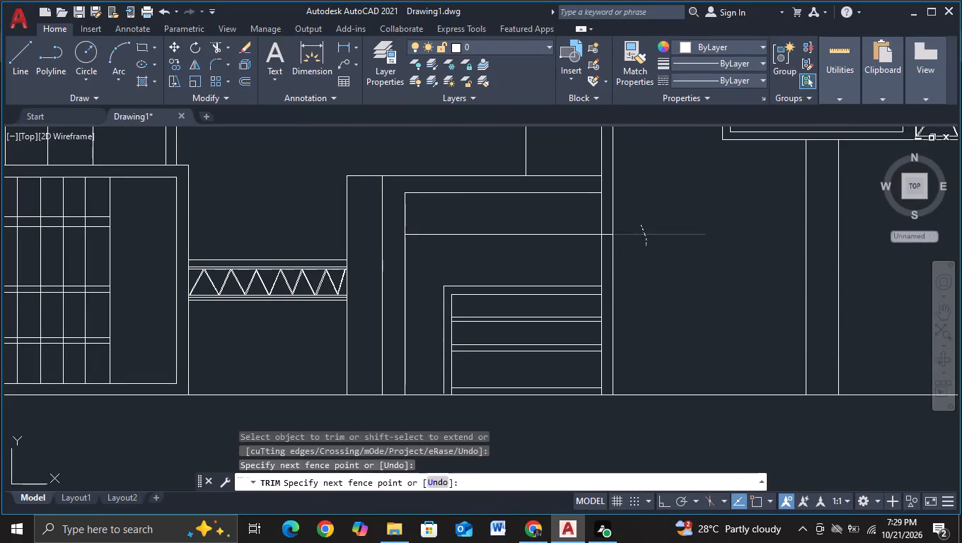
click(605, 234)
key(Escape)
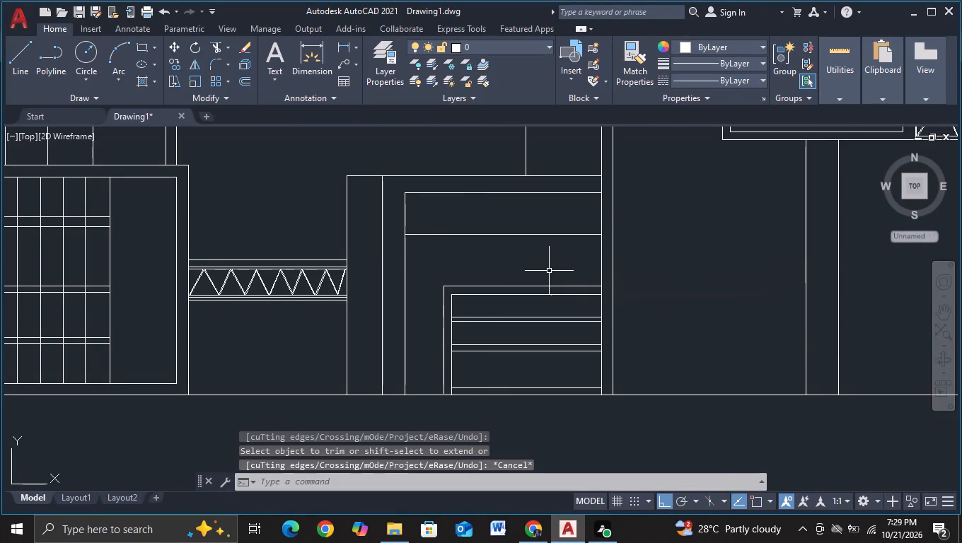
Copy the new horizontal divider twice downward, about 46 and 225 units below it, above the inner frame.
click(503, 233)
key(c)
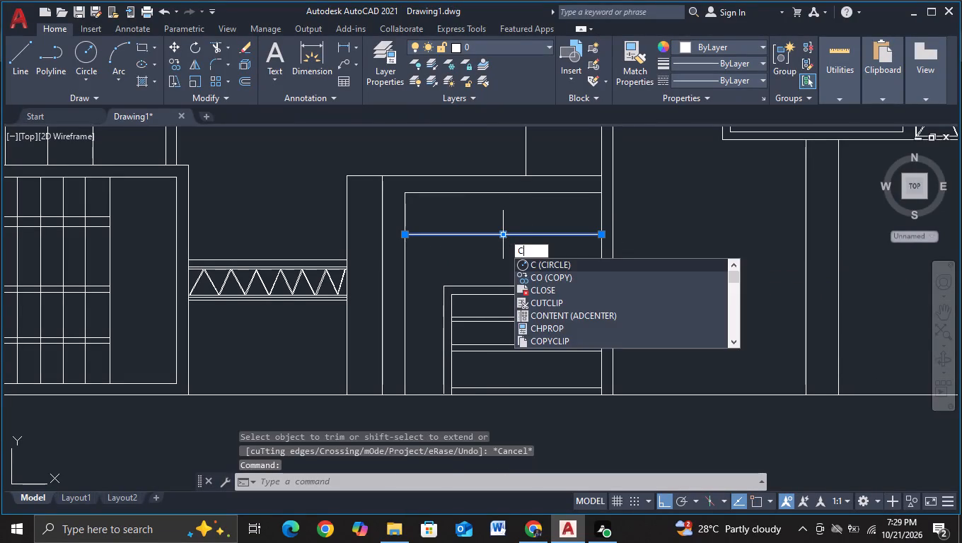
click(532, 275)
click(514, 234)
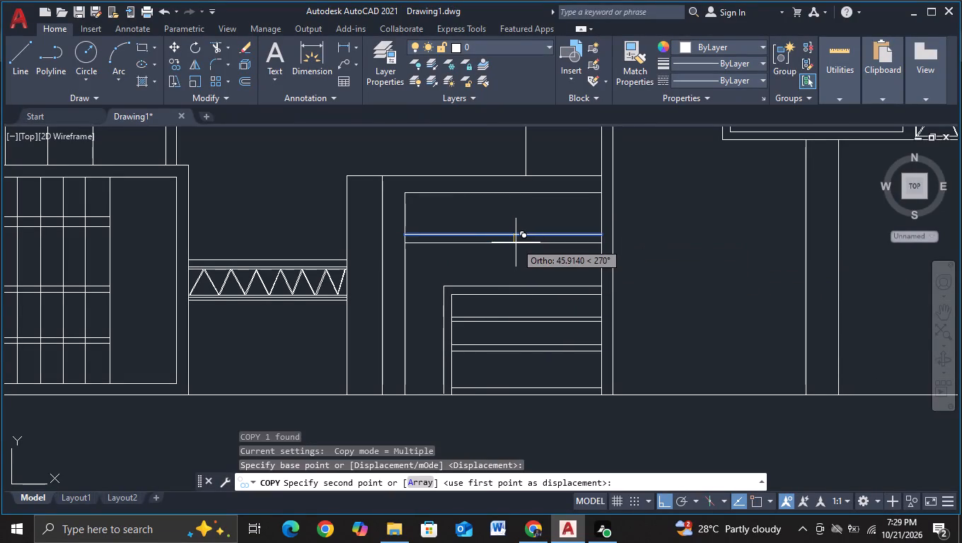
click(516, 243)
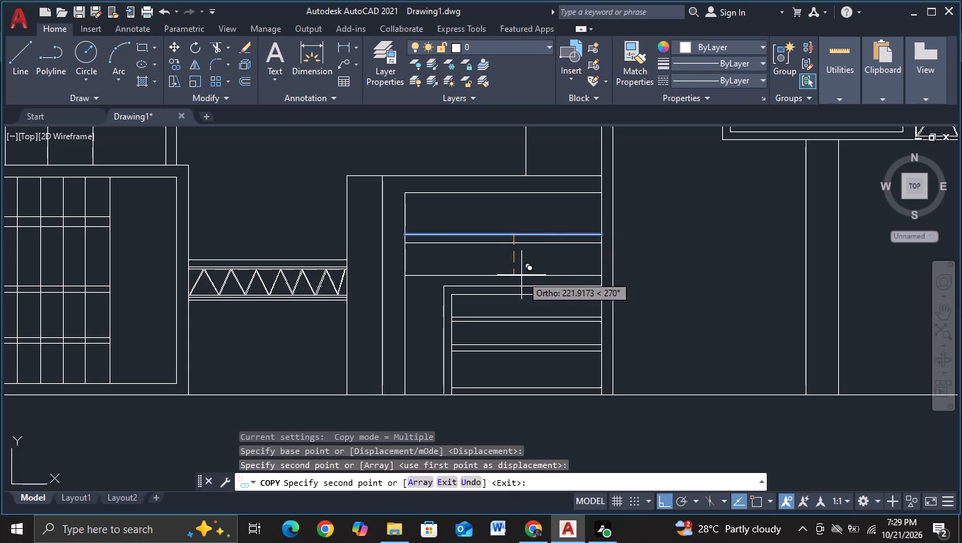
click(521, 276)
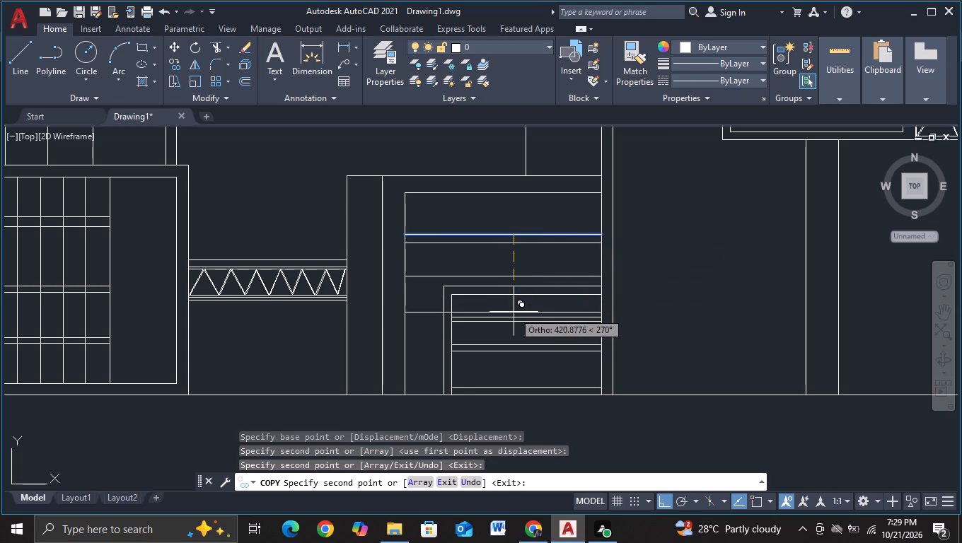
key(Escape)
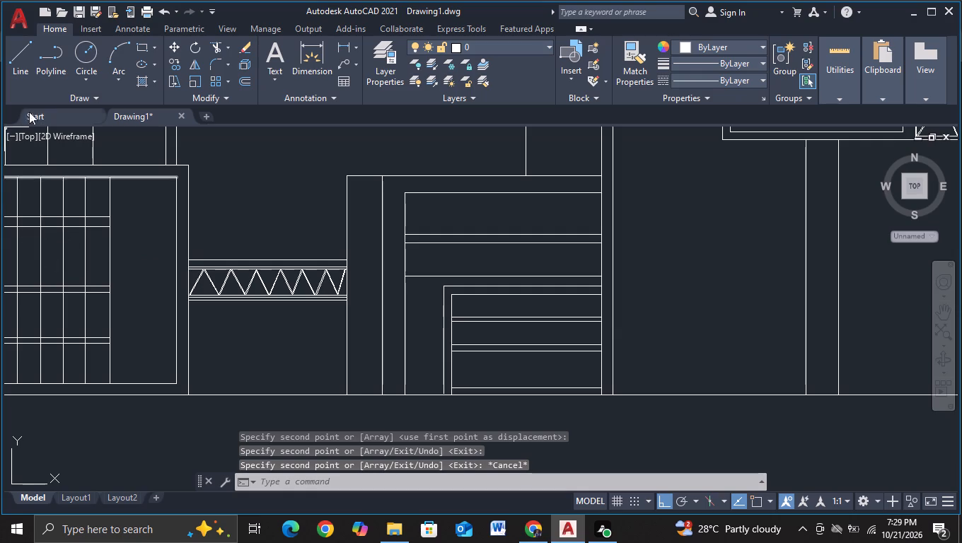
Draw a vertical line through the surrounding opening's dividers and trim it between the opening's top edge and the inner frame.
click(19, 73)
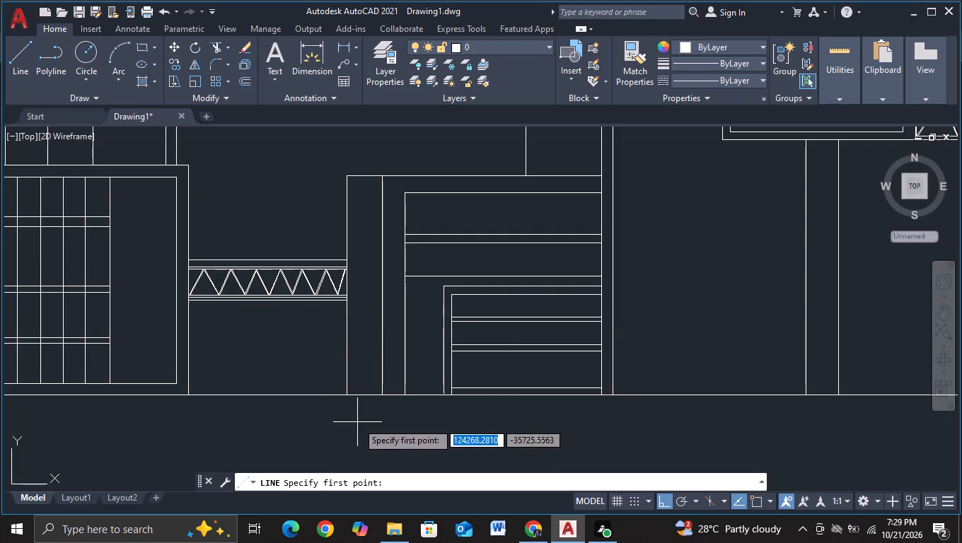
middle_drag(357, 422, 279, 419)
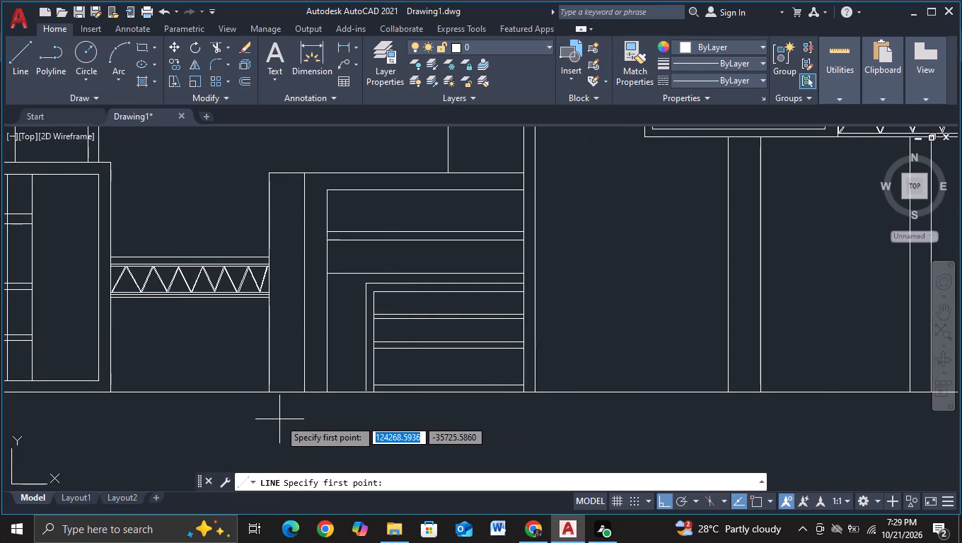
scroll(323, 378, up, 1)
middle_drag(332, 376, 312, 479)
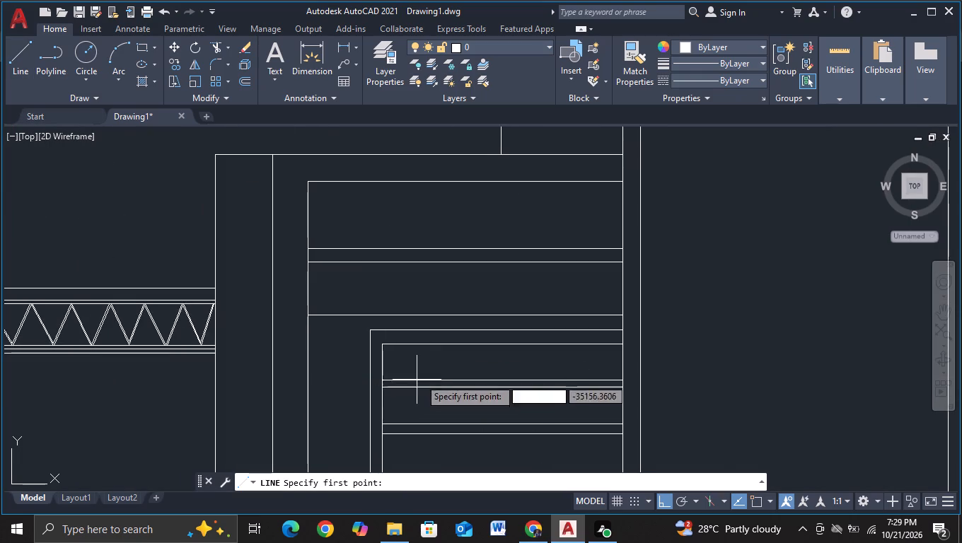
click(422, 359)
middle_drag(431, 235, 430, 313)
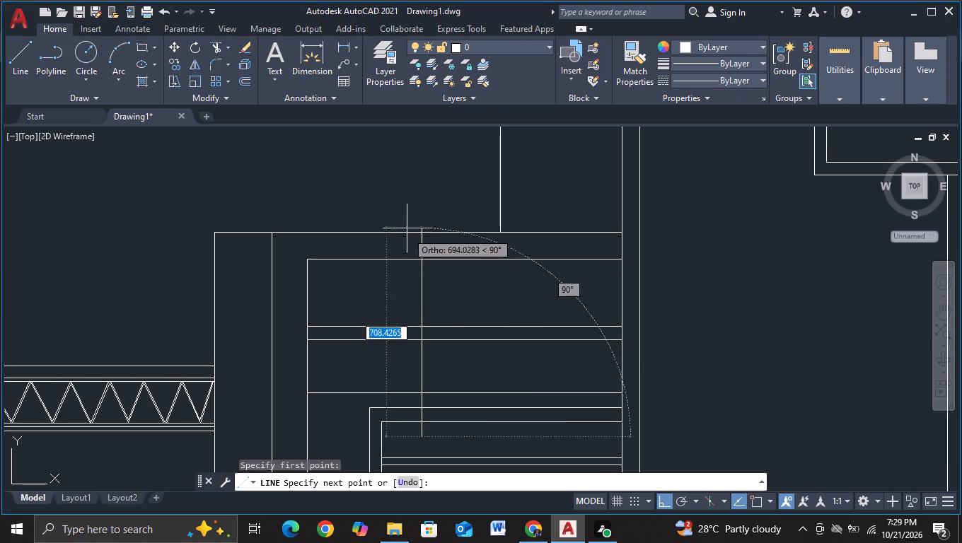
click(406, 206)
key(Escape)
click(213, 45)
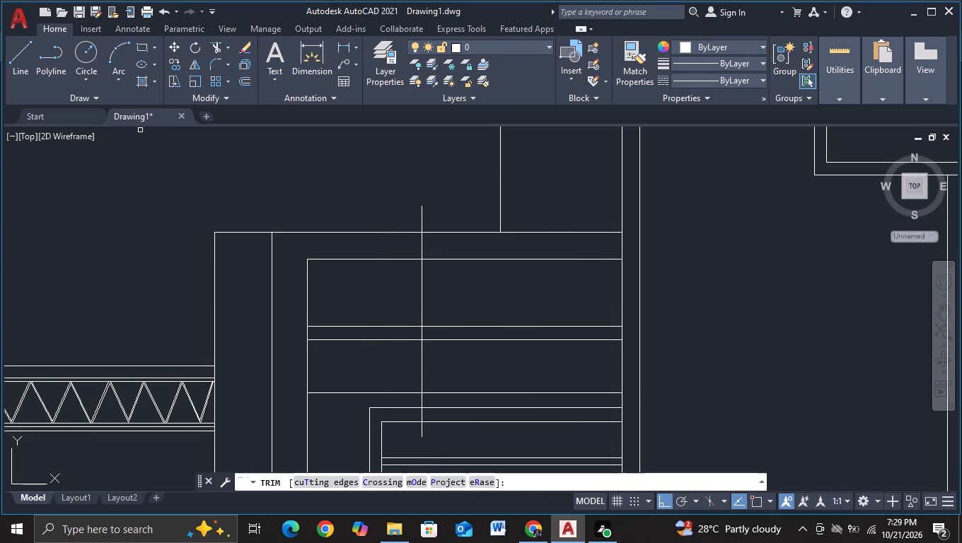
drag(405, 216, 431, 215)
drag(412, 248, 449, 246)
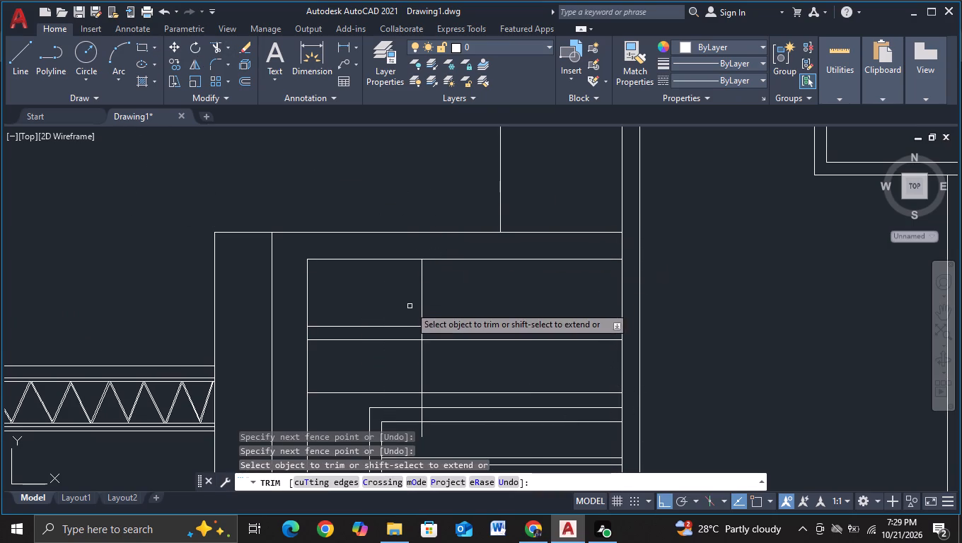
middle_drag(447, 308, 444, 260)
drag(411, 384, 430, 383)
drag(415, 367, 429, 366)
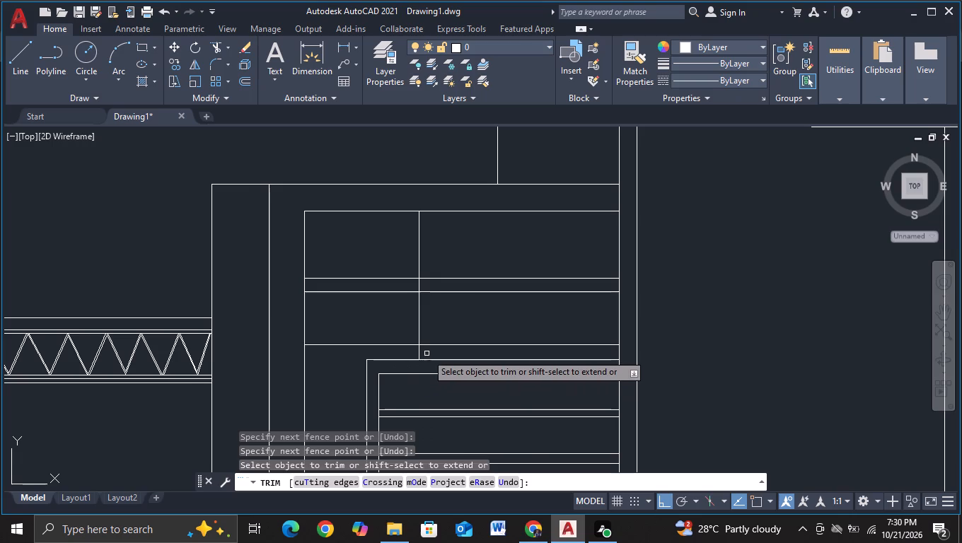
key(Escape)
Copy the vertical divider three times horizontally to form two narrow pairs, with the farthest copy about 360 units away.
click(419, 310)
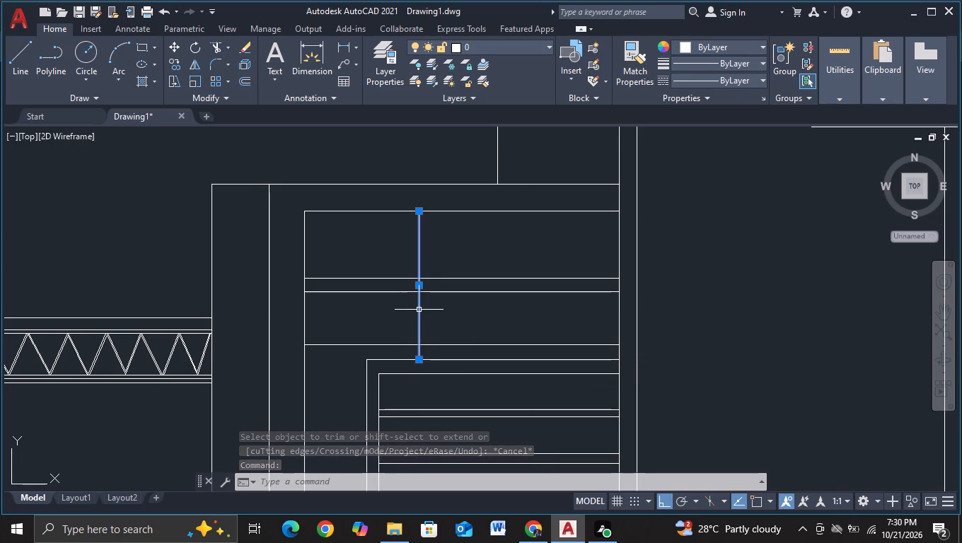
key(c)
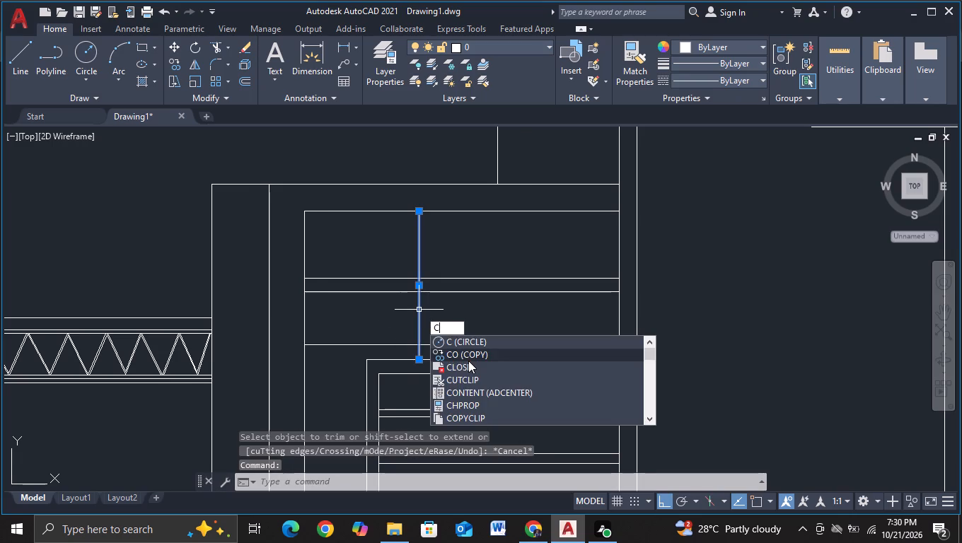
click(469, 357)
click(420, 315)
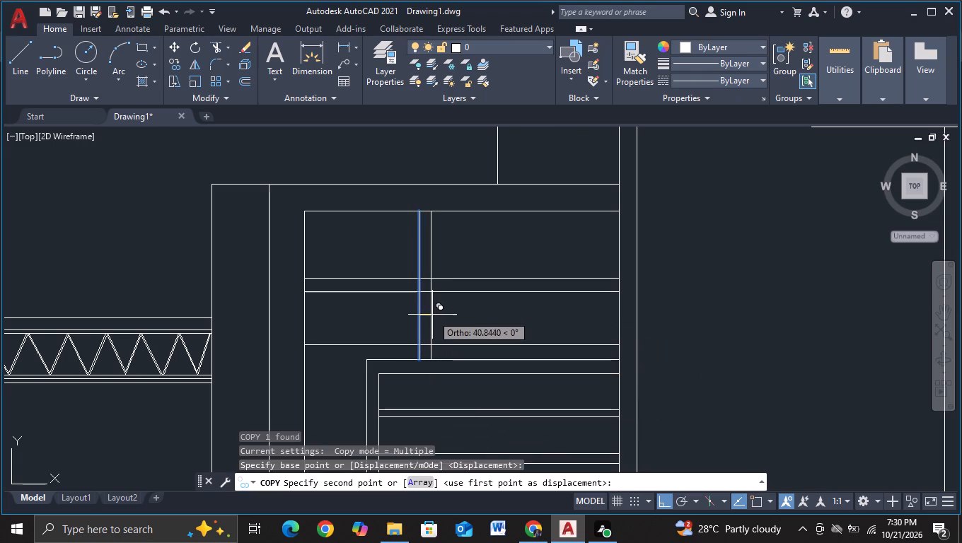
click(429, 315)
click(516, 314)
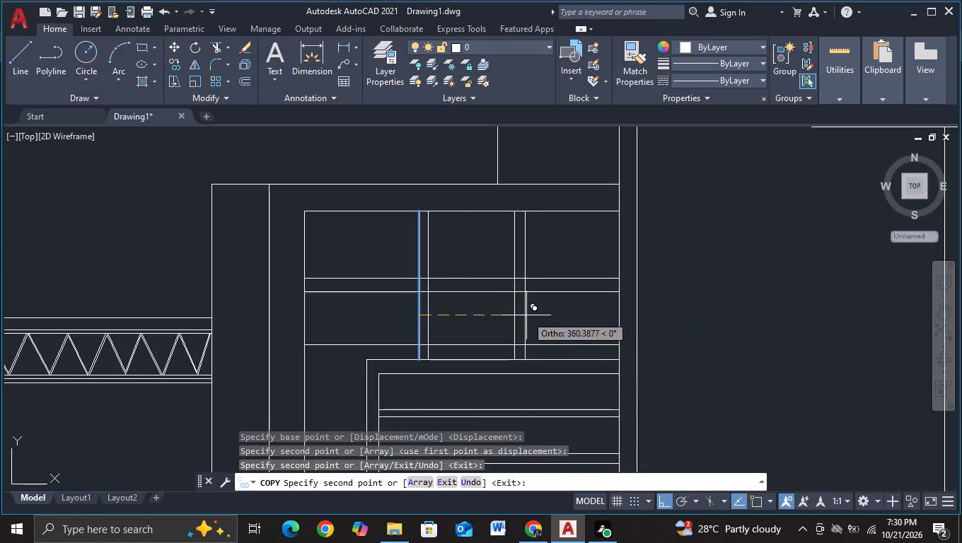
click(526, 315)
key(Escape)
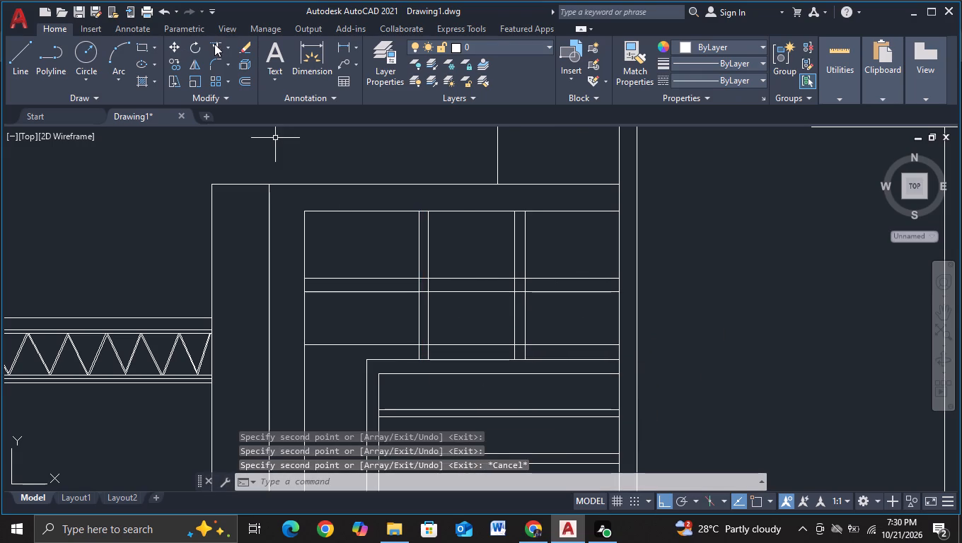
Trim the overlapping segments where the paired vertical dividers cross the horizontal dividers above the inner frame.
click(214, 44)
drag(424, 277, 422, 284)
drag(412, 285, 431, 282)
drag(425, 286, 424, 296)
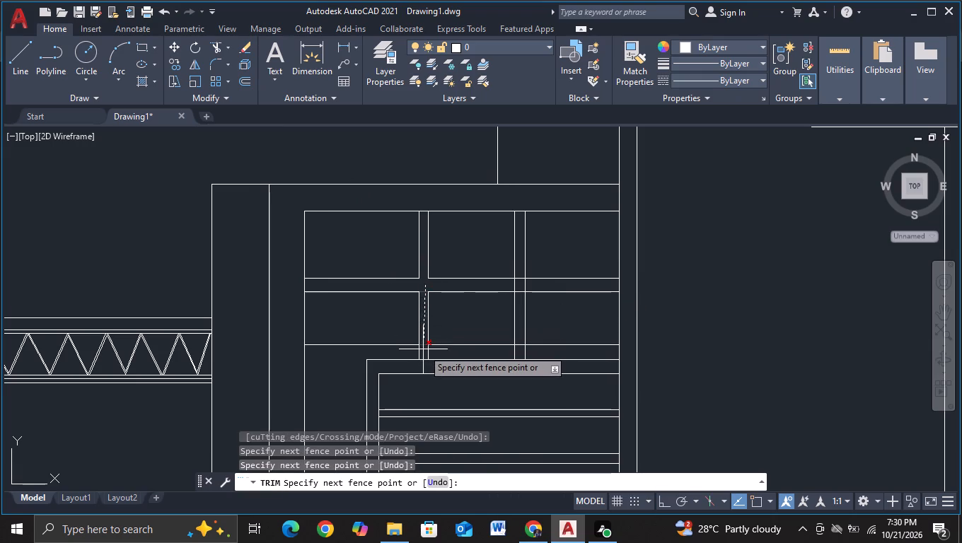
click(423, 349)
drag(497, 285, 530, 285)
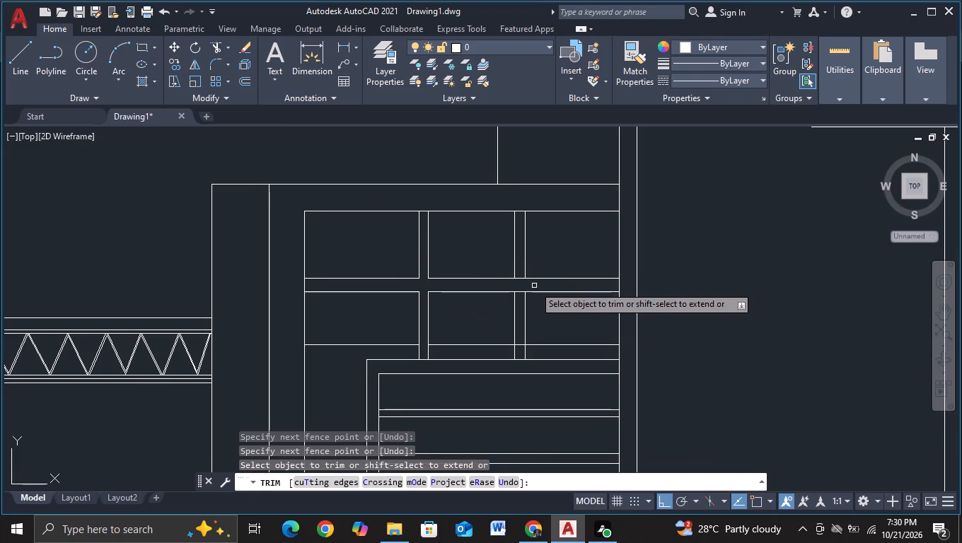
click(521, 275)
click(519, 301)
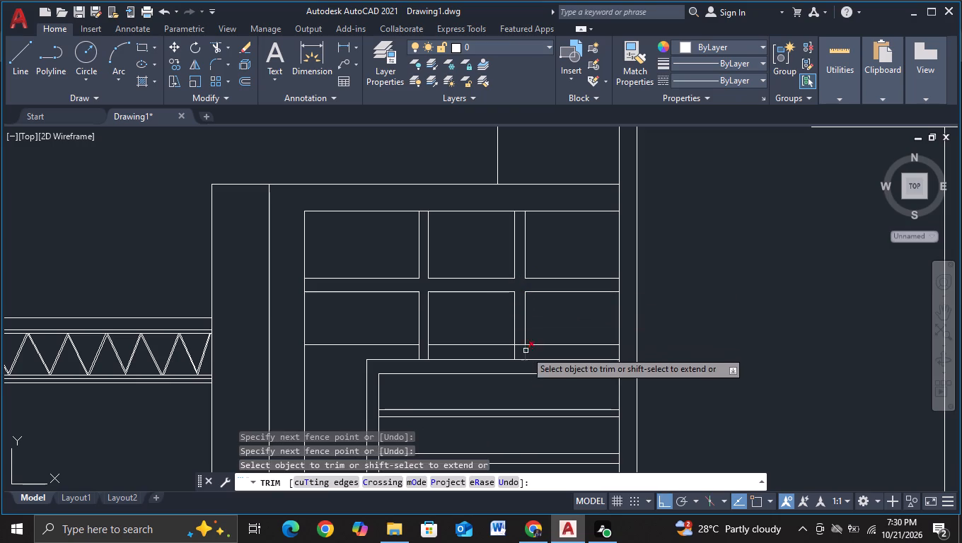
click(521, 349)
click(517, 331)
scroll(527, 329, down, 2)
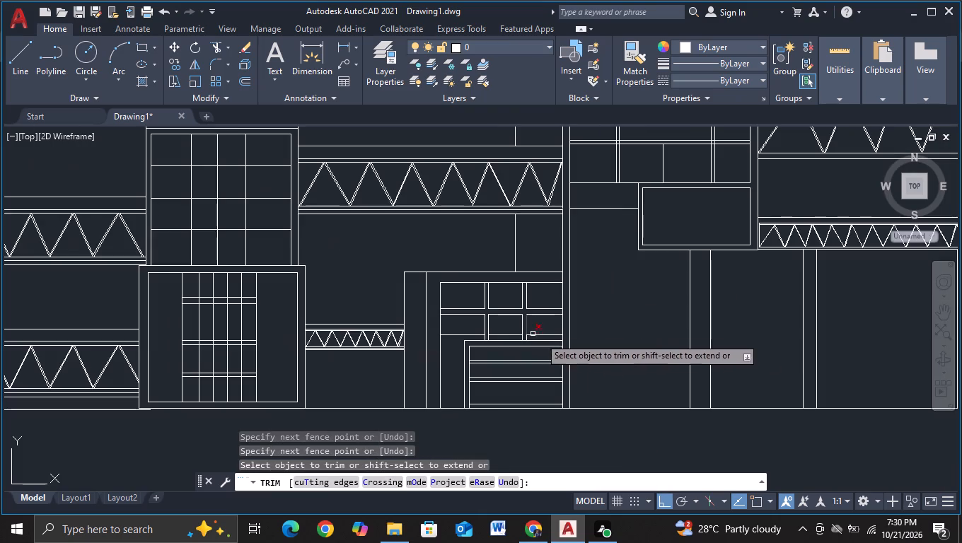
middle_drag(592, 344, 589, 302)
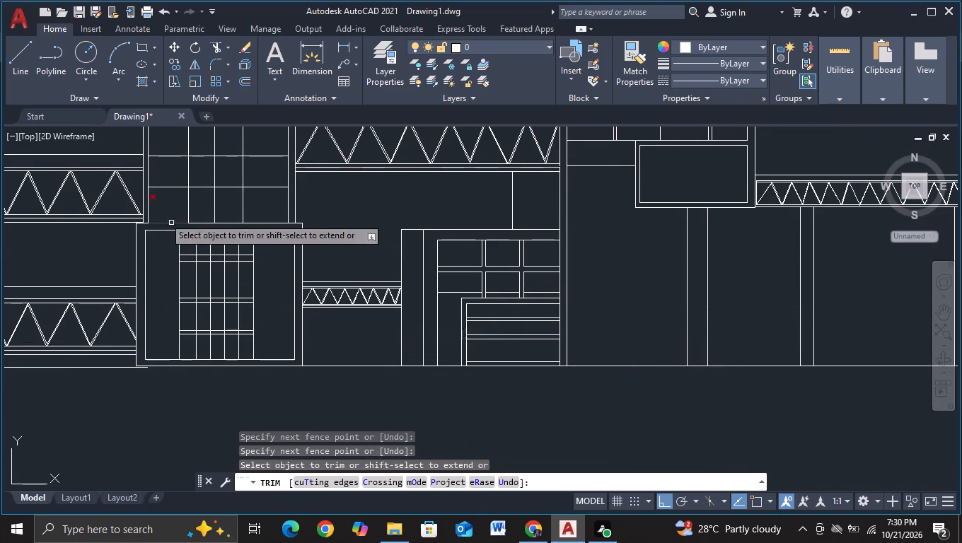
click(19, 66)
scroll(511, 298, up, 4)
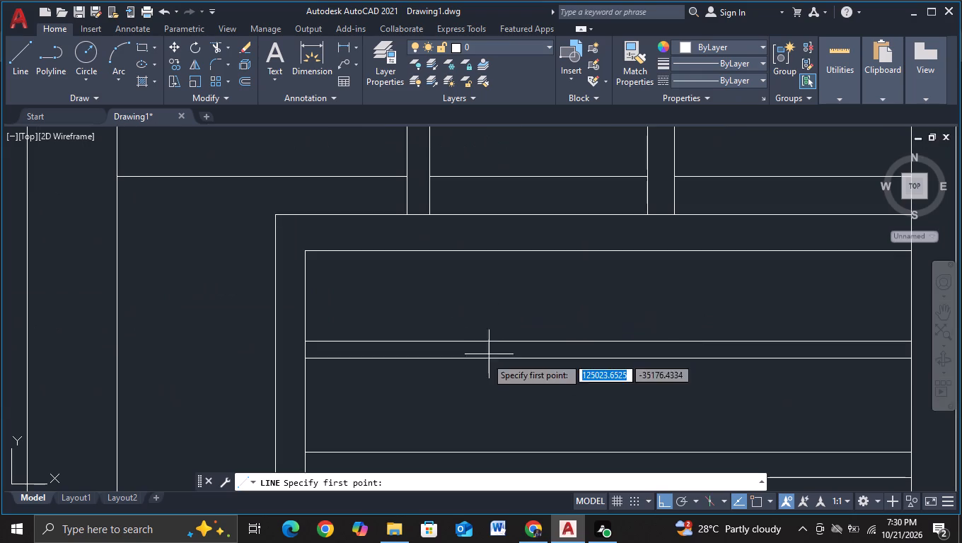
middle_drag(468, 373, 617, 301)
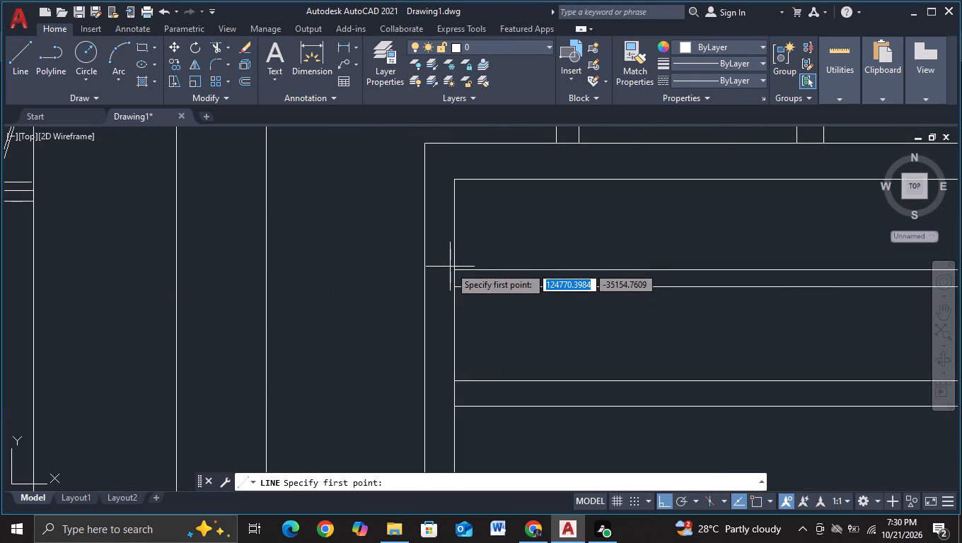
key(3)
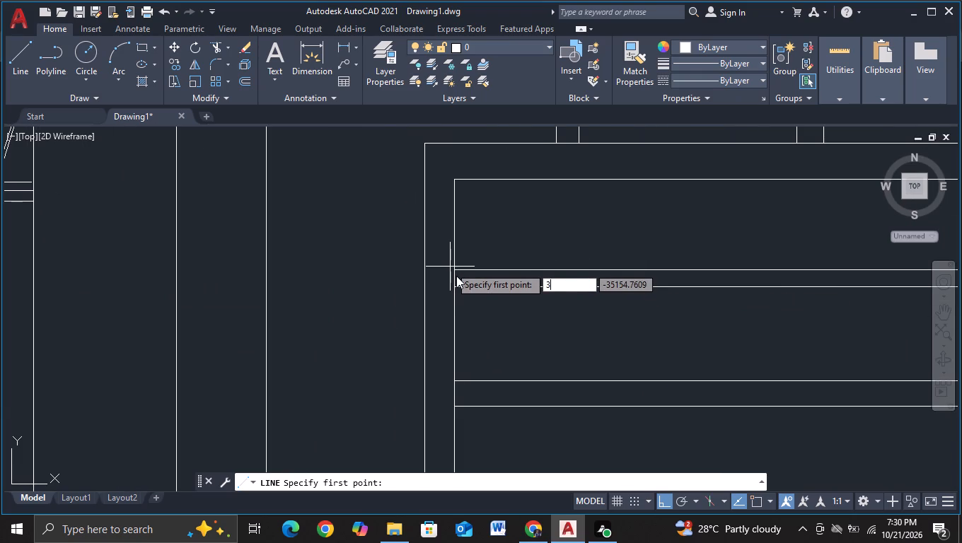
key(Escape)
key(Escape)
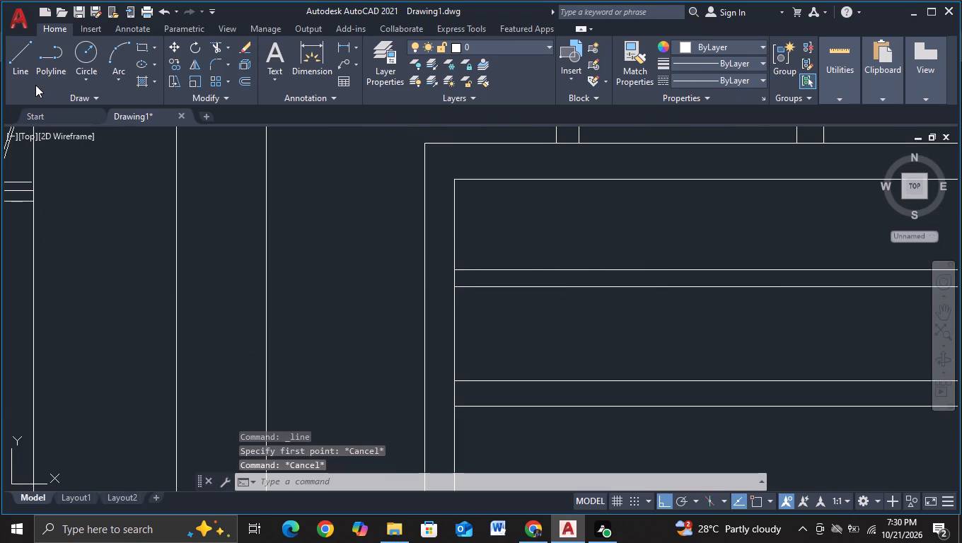
Draw a horizontal line level with the inner frame's top louvre and trim it between the surrounding opening's left edge and the frame.
click(21, 74)
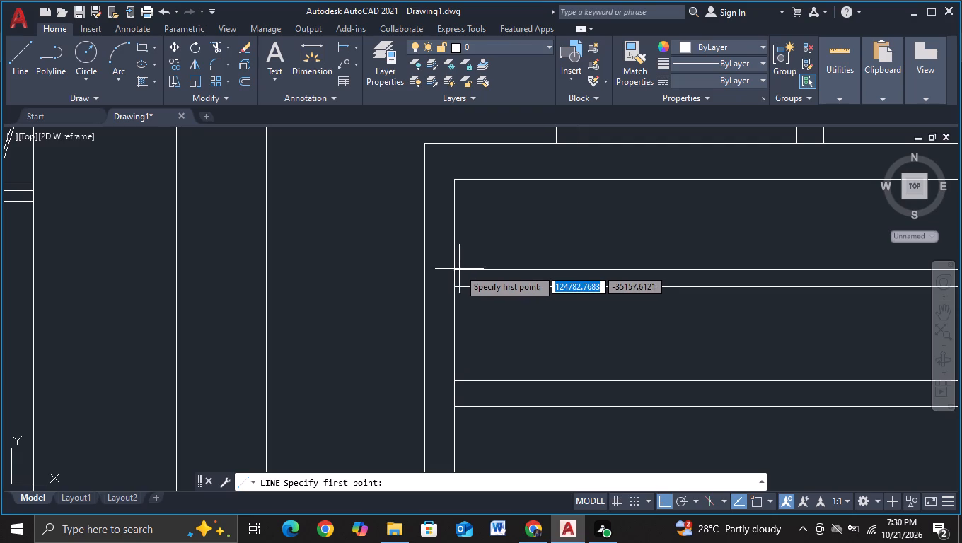
key(F3)
click(456, 271)
scroll(332, 277, down, 1)
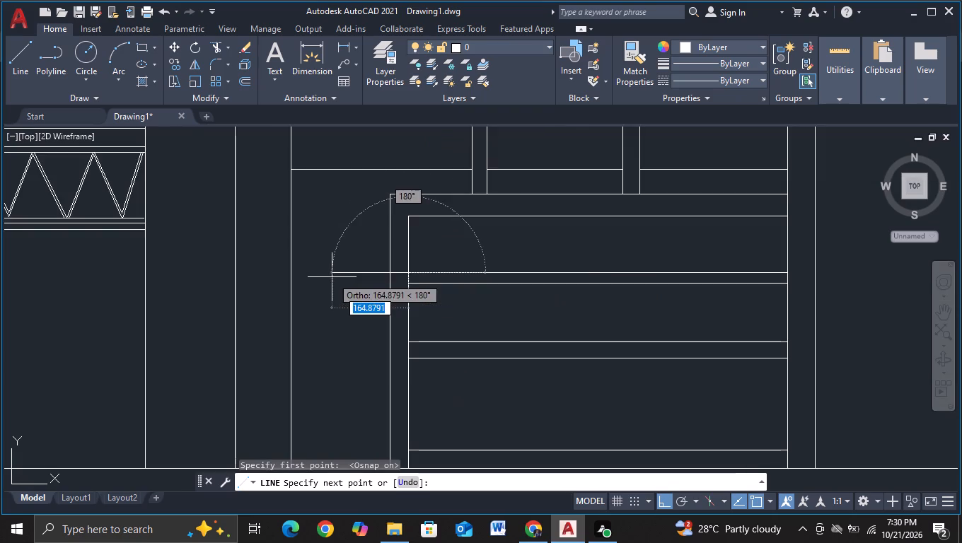
middle_drag(332, 277, 371, 269)
click(306, 264)
key(Escape)
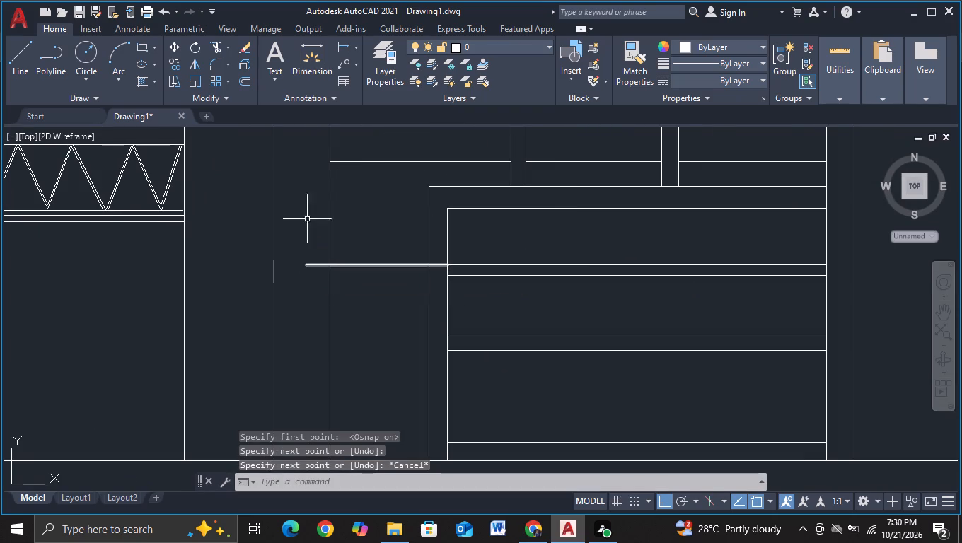
click(219, 46)
drag(313, 253, 326, 312)
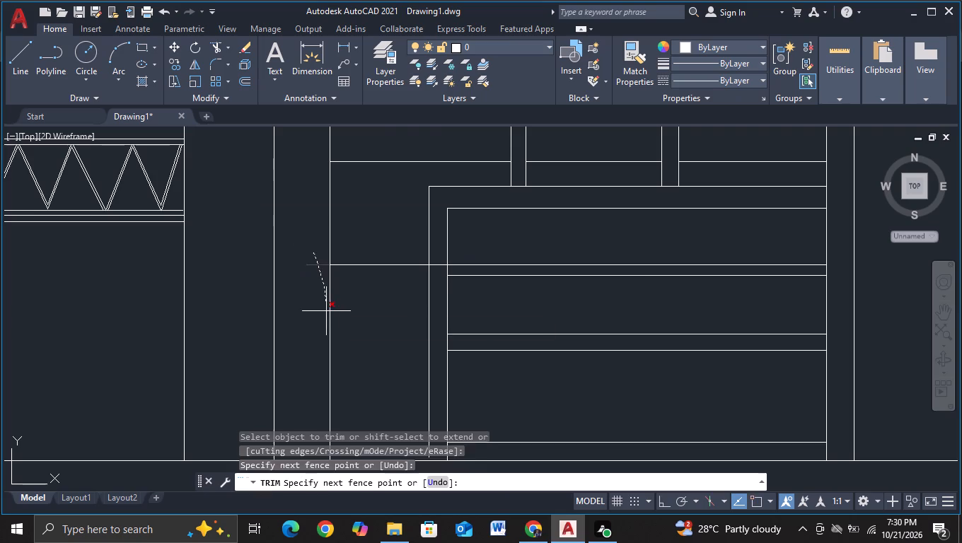
drag(435, 262, 438, 293)
key(Escape)
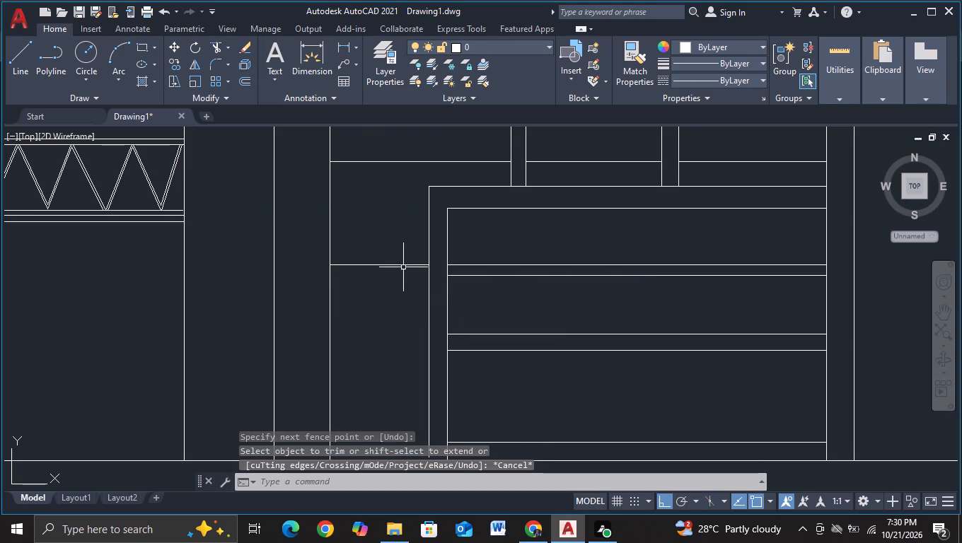
Copy the short horizontal divider three times downward, about 26, 157 and 179 units below it, in the strip left of the inner frame.
click(404, 264)
key(c)
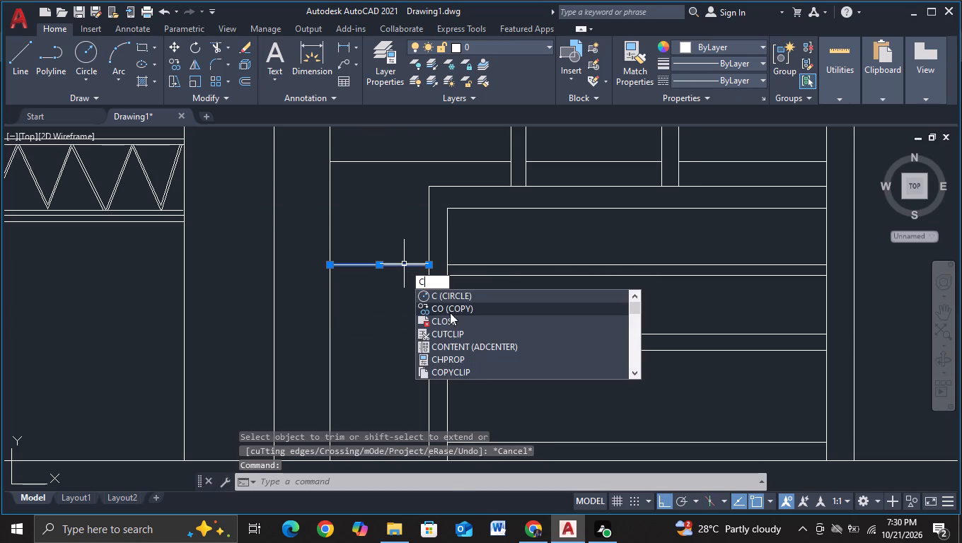
click(451, 310)
click(359, 260)
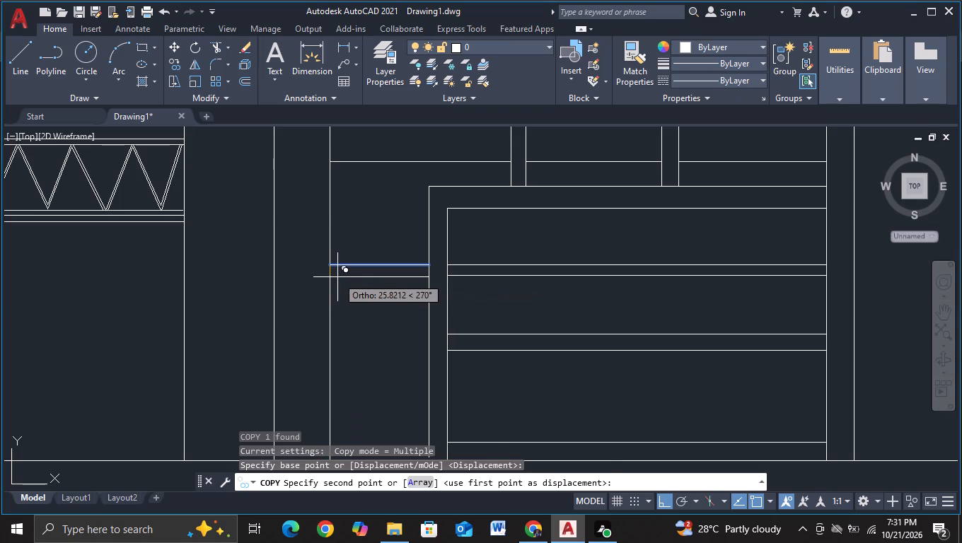
click(337, 277)
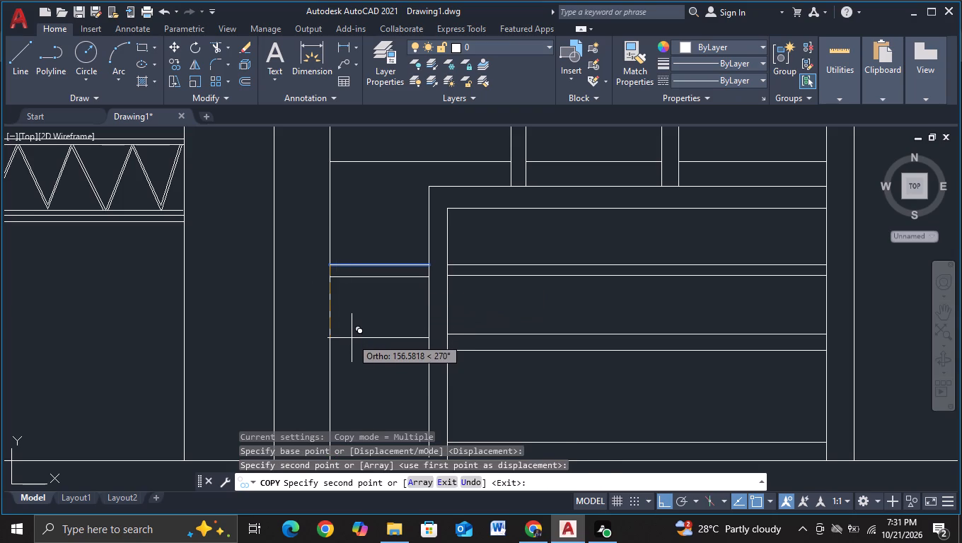
click(352, 338)
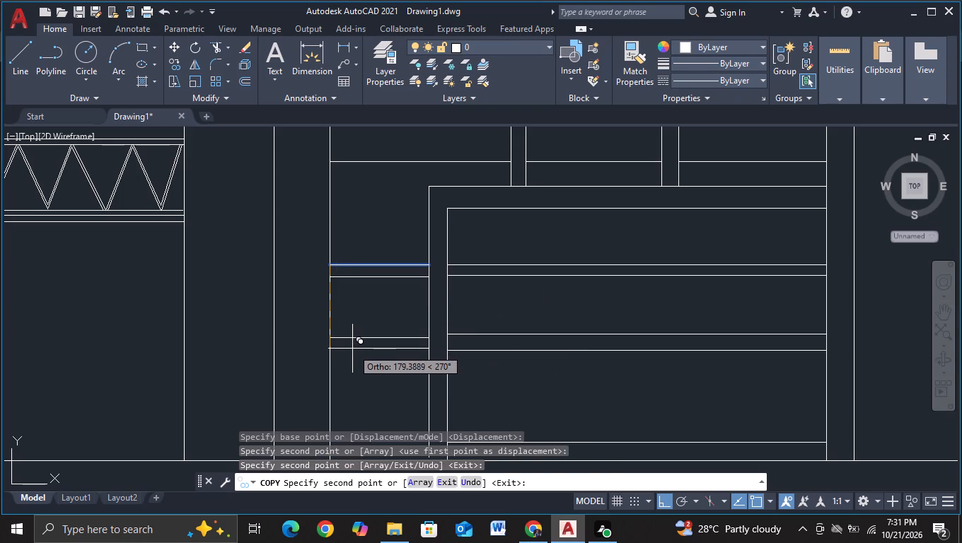
click(352, 349)
middle_drag(356, 345, 359, 274)
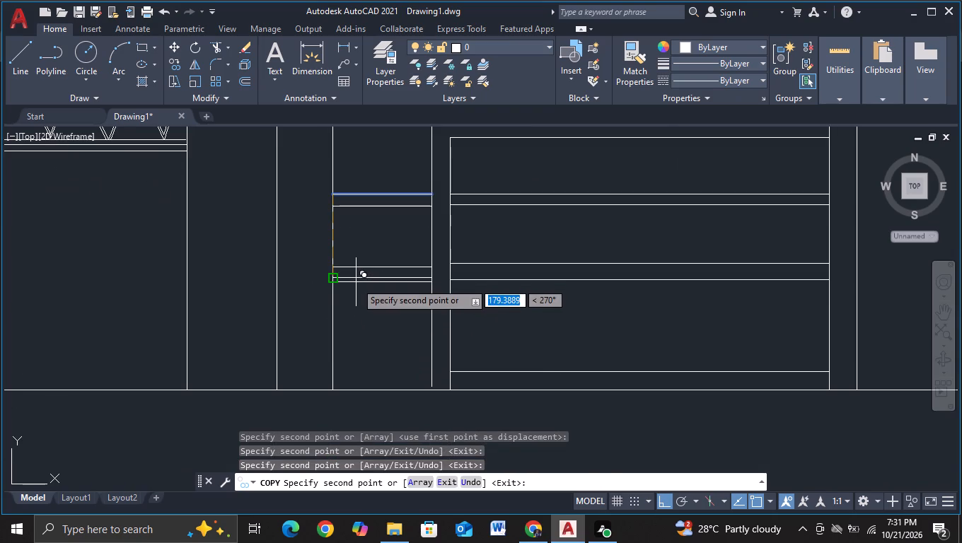
key(Escape)
Draw a vertical line in two segments through the middle of the narrow strip, from below the ground line past the horizontal divider above.
scroll(388, 296, down, 3)
middle_drag(388, 335, 290, 312)
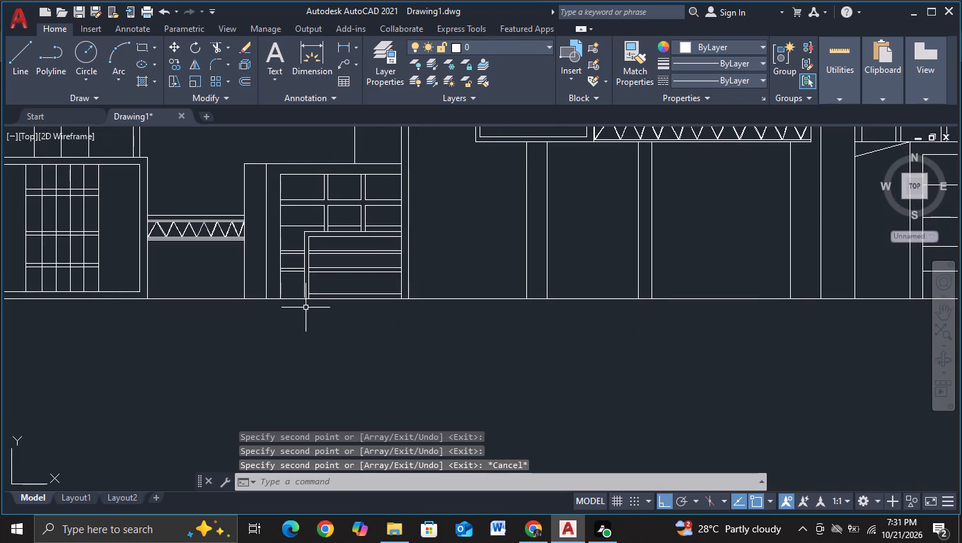
scroll(308, 293, up, 1)
click(16, 77)
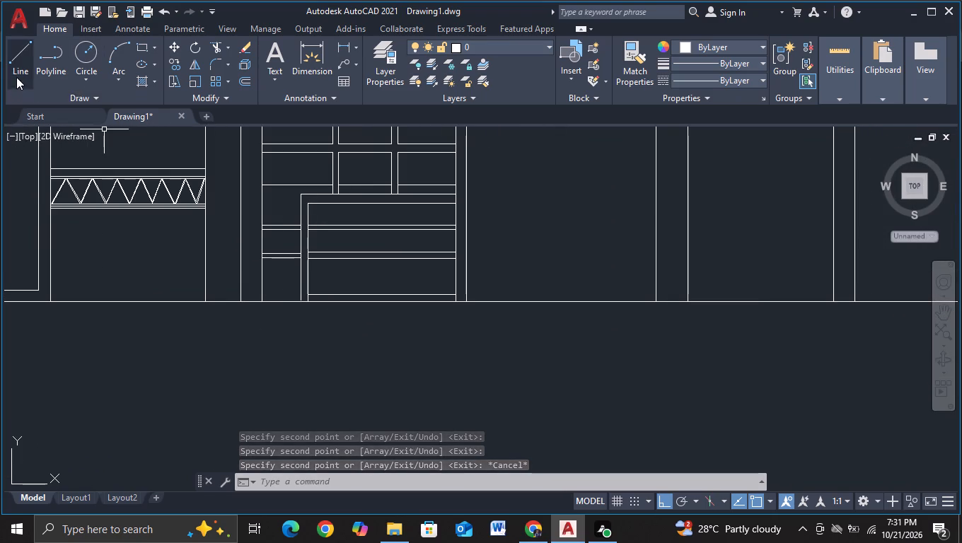
click(282, 313)
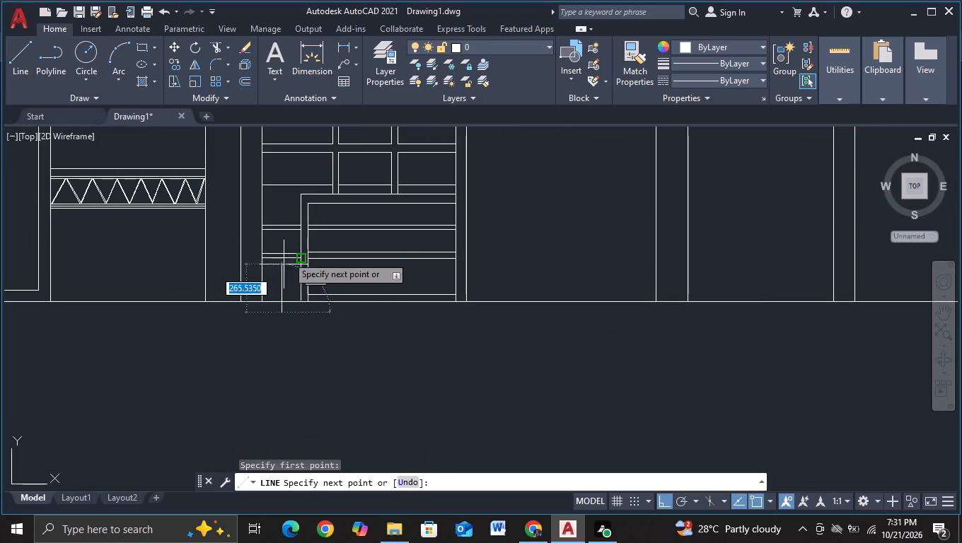
click(280, 202)
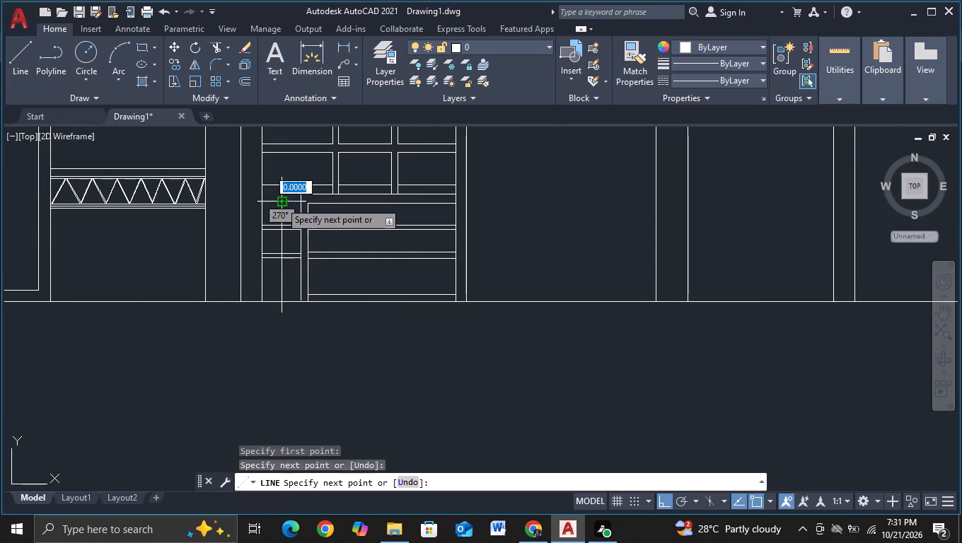
key(Escape)
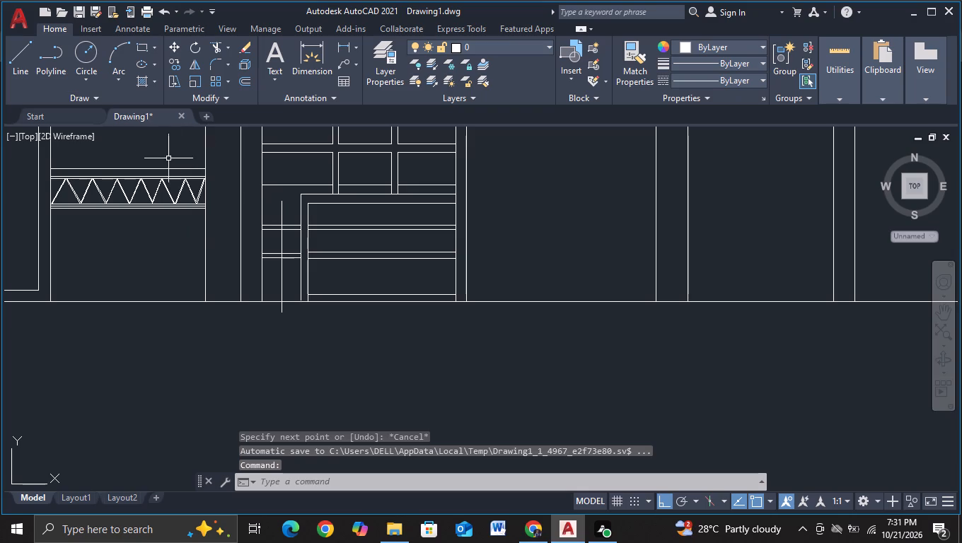
click(16, 70)
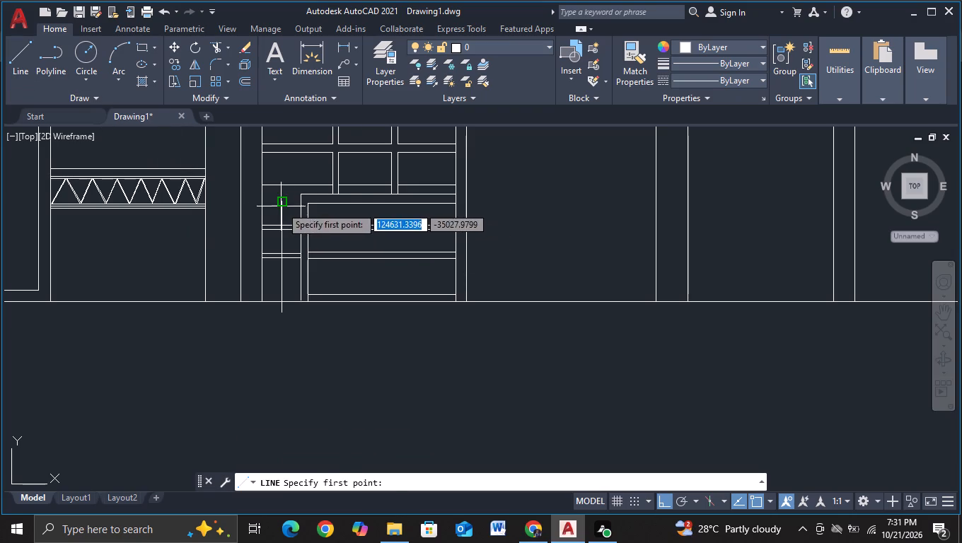
click(281, 206)
click(281, 168)
key(Escape)
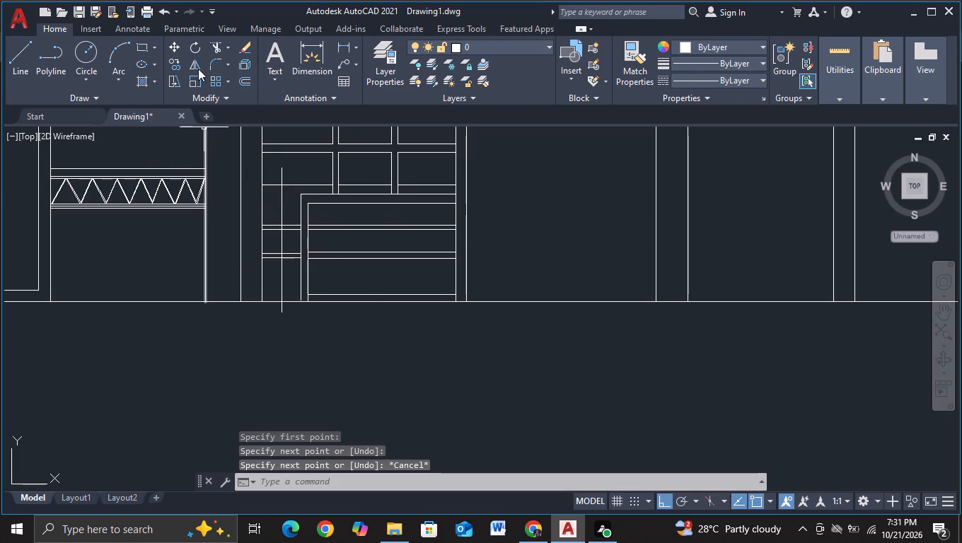
Trim the strip's vertical line at the upper divider and ground line, and remove its pieces between the two pairs of horizontal dividers.
click(213, 44)
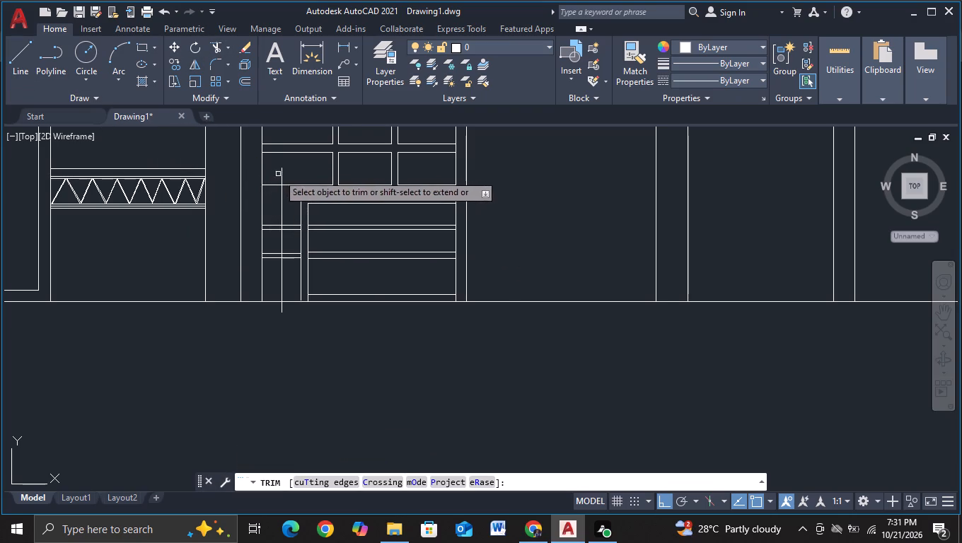
drag(279, 174, 320, 175)
click(302, 170)
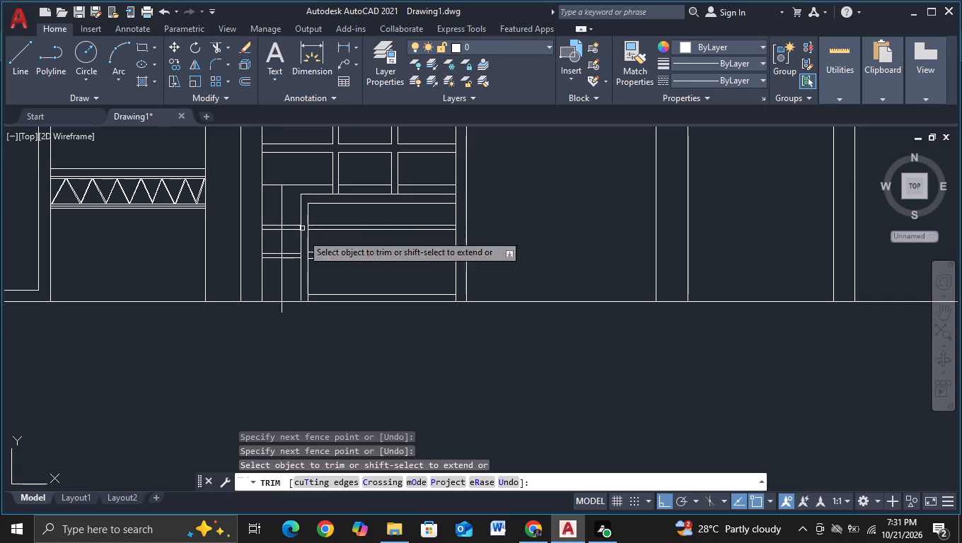
drag(273, 310, 333, 317)
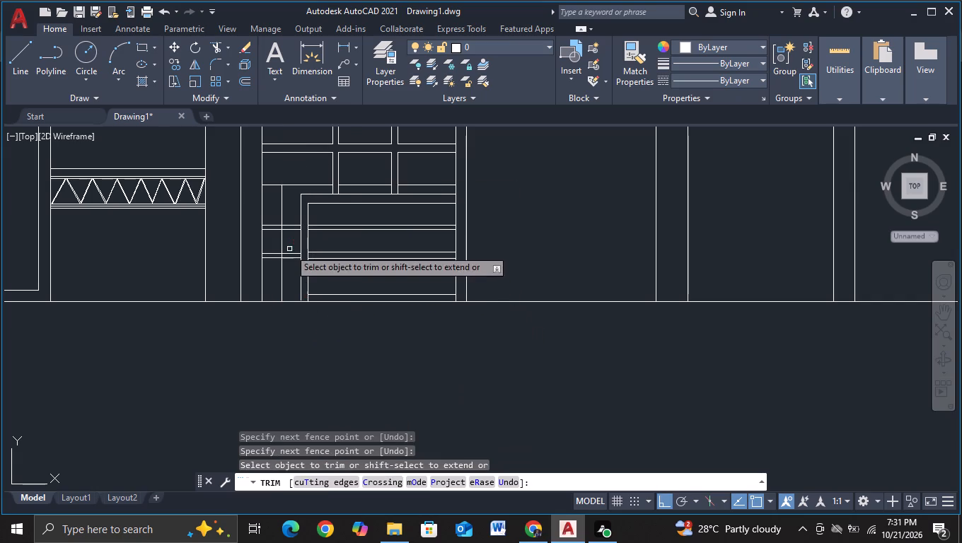
scroll(289, 252, up, 2)
click(269, 259)
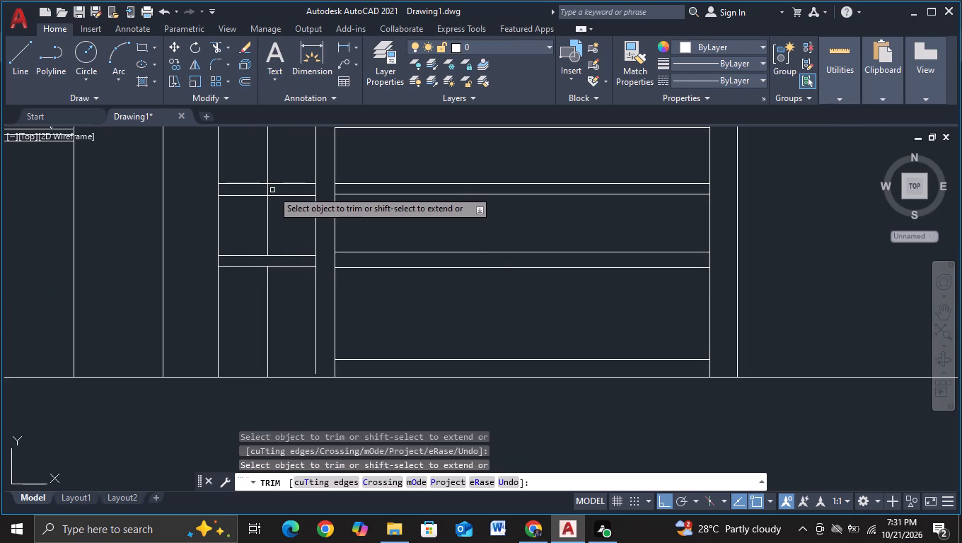
click(267, 190)
scroll(298, 238, down, 2)
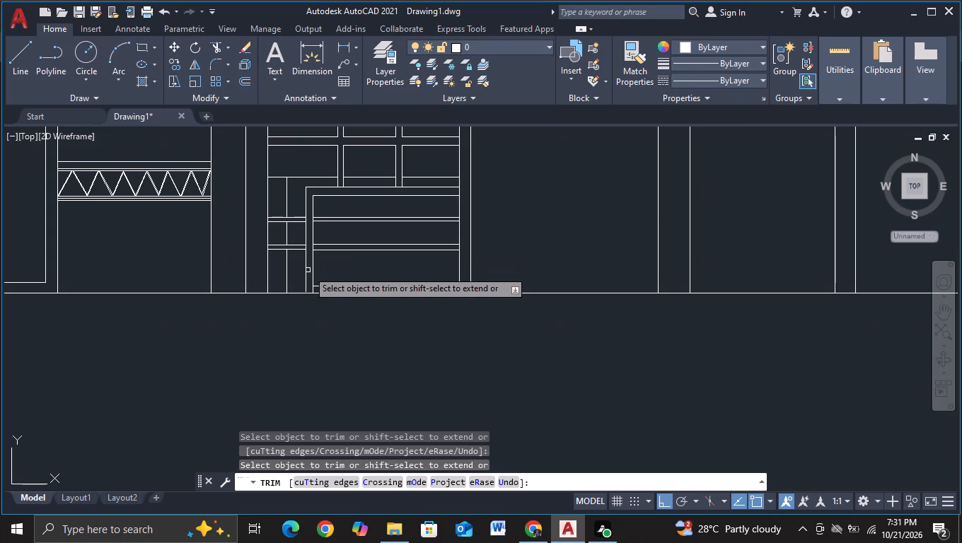
scroll(366, 311, down, 1)
key(Escape)
Select the vertical divider segments in the narrow strip left of the inner frame, starting with the upper one.
scroll(395, 345, down, 1)
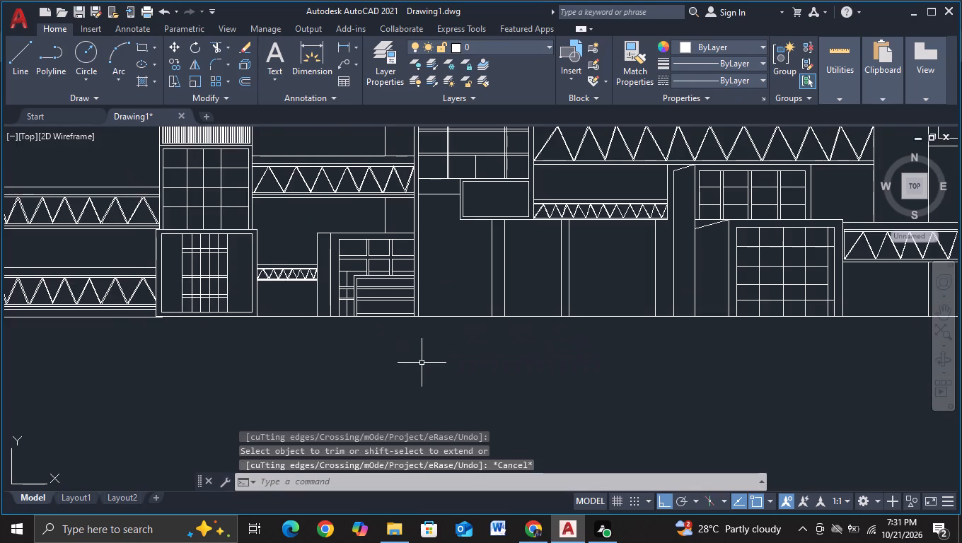
middle_drag(422, 363, 425, 322)
scroll(429, 317, down, 1)
scroll(417, 319, up, 2)
middle_drag(345, 286, 353, 369)
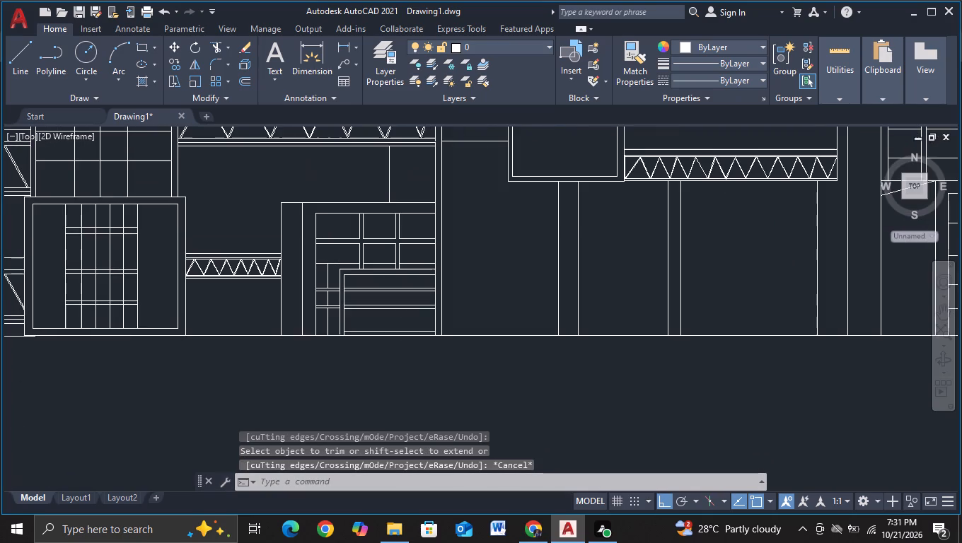
scroll(347, 354, up, 1)
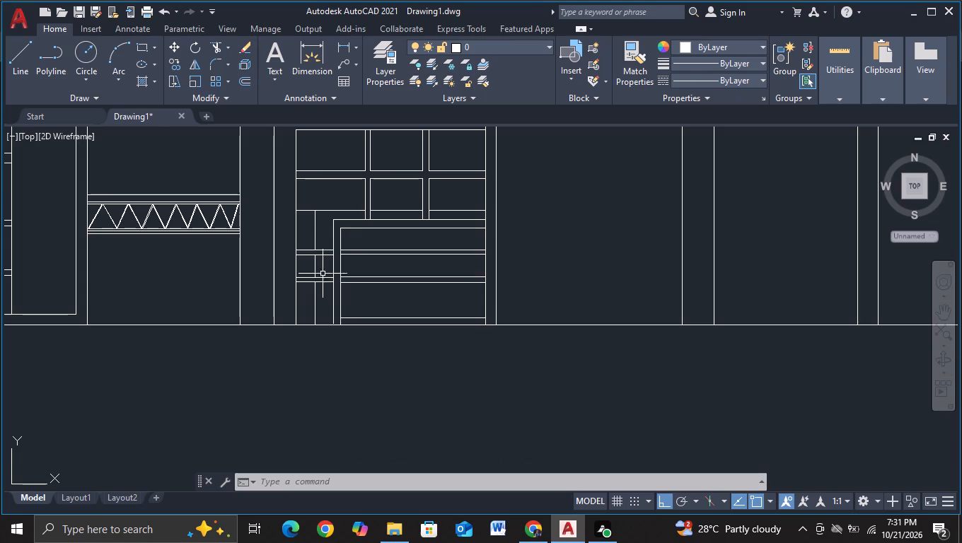
click(314, 226)
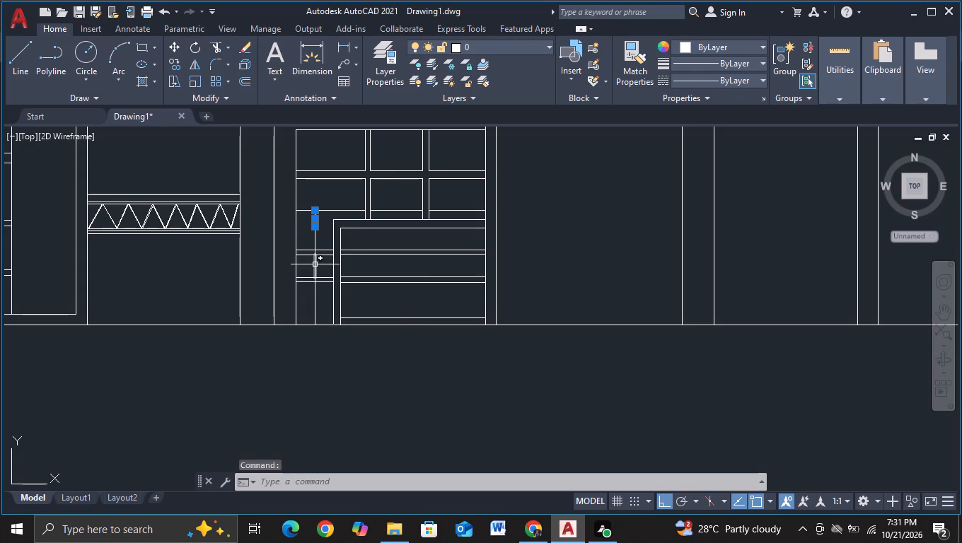
Erase the stacked vertical line segments running down the narrow bay beside the low framed panel of the small building.
click(315, 264)
click(316, 240)
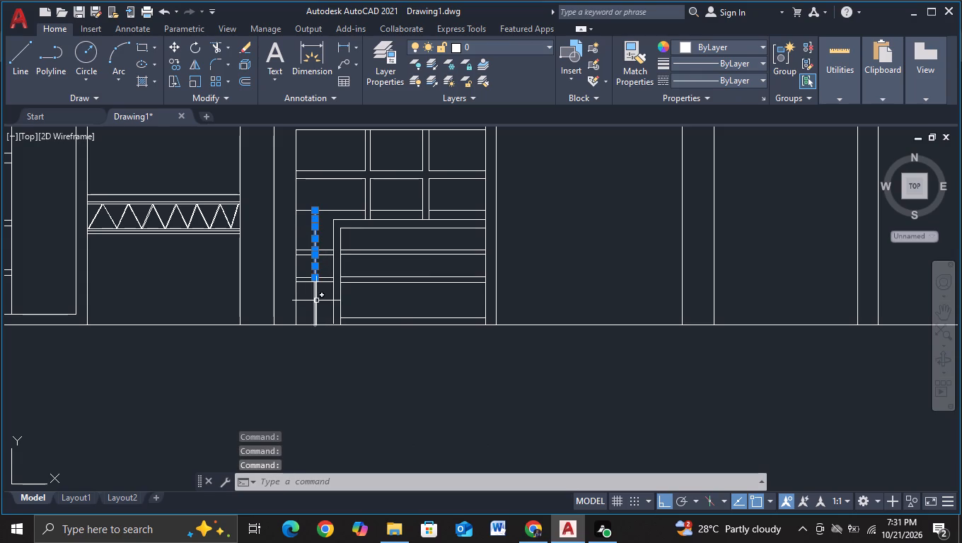
click(316, 301)
key(Delete)
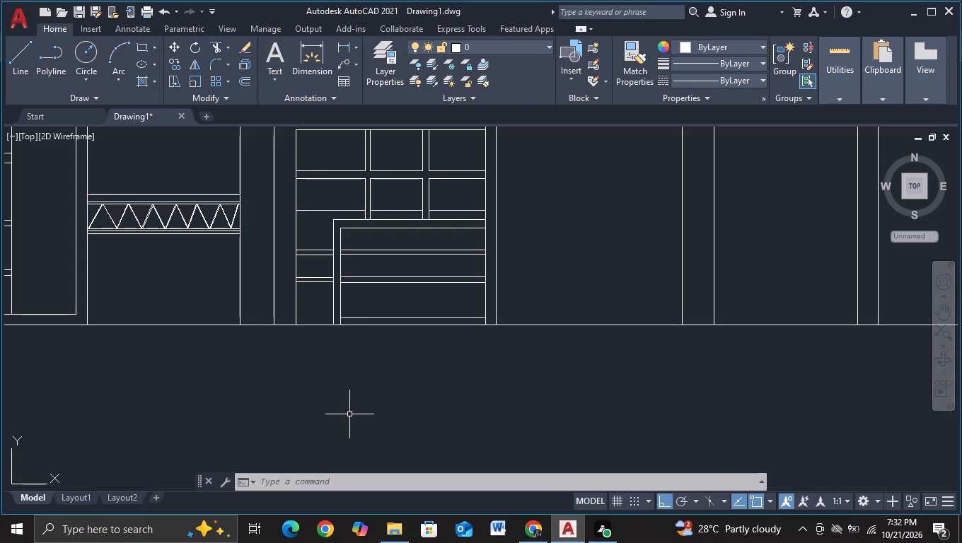
key(Escape)
Erase the upper line of each of the two paired horizontal lines inside the small building's low framed panel.
scroll(356, 411, down, 1)
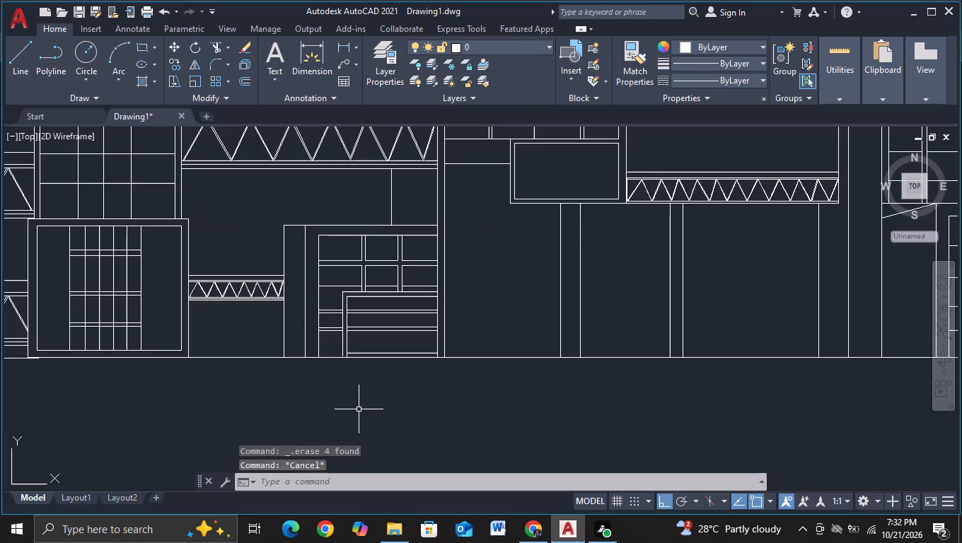
middle_drag(368, 401, 369, 385)
scroll(360, 379, up, 2)
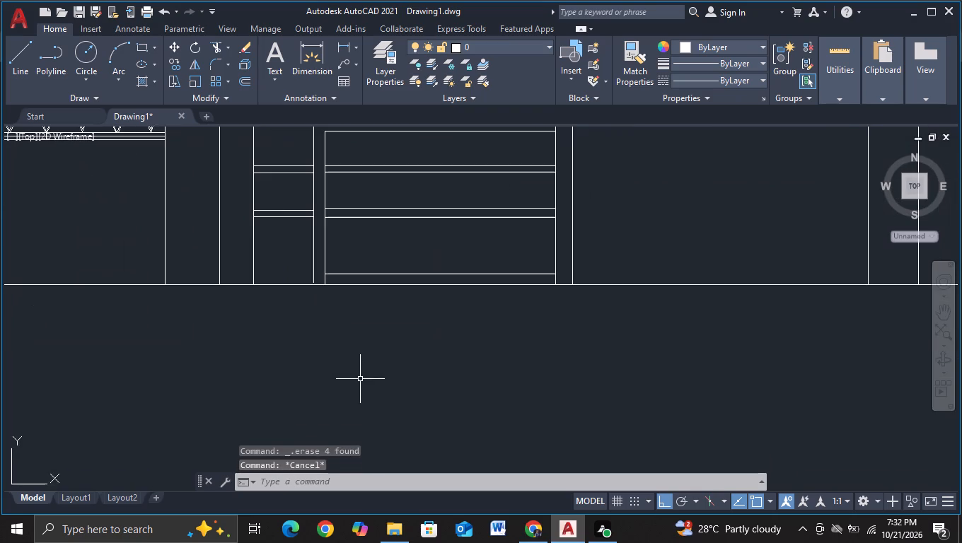
middle_drag(360, 379, 364, 469)
click(407, 243)
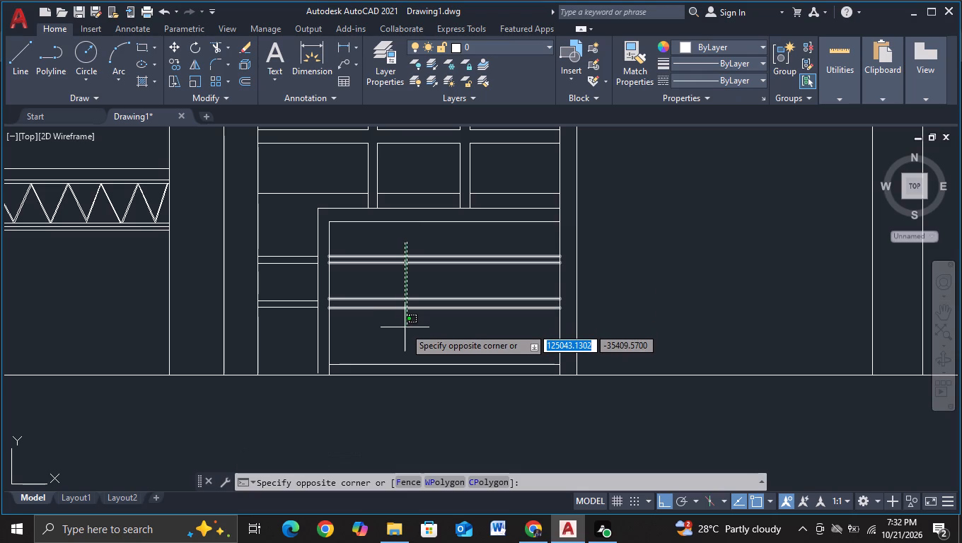
key(Escape)
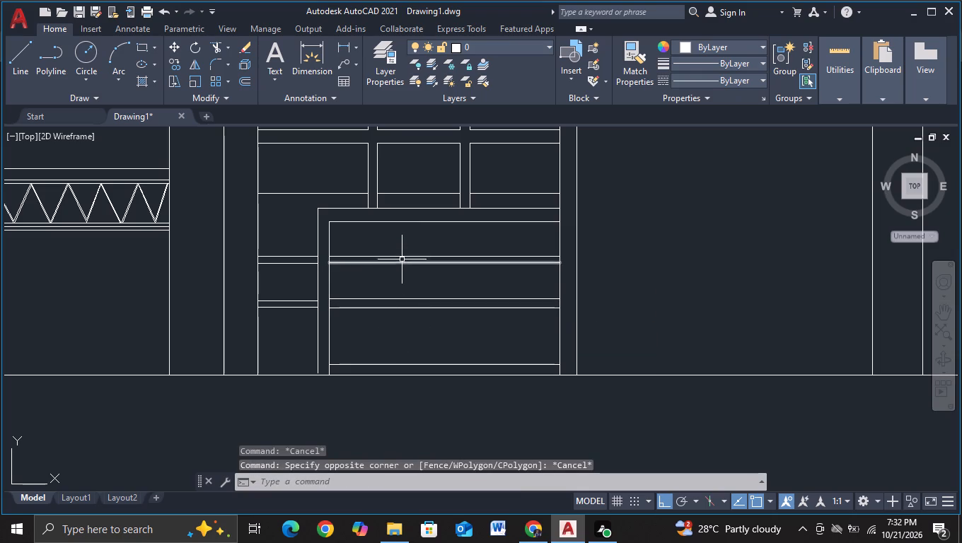
click(402, 257)
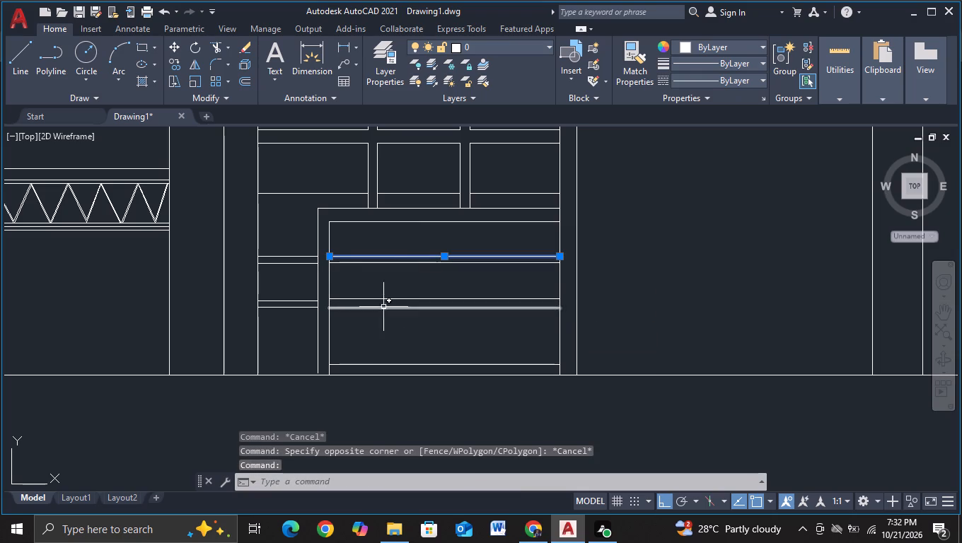
click(384, 298)
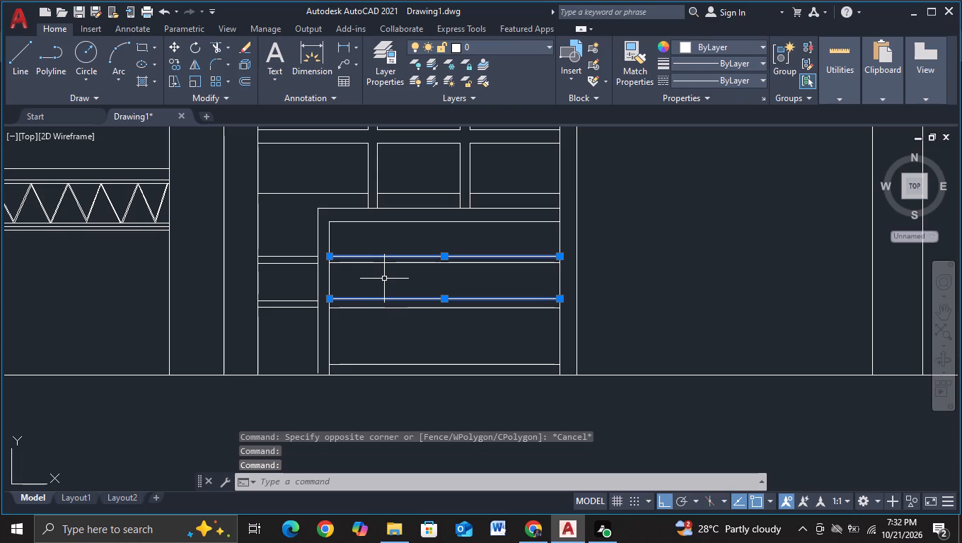
key(Delete)
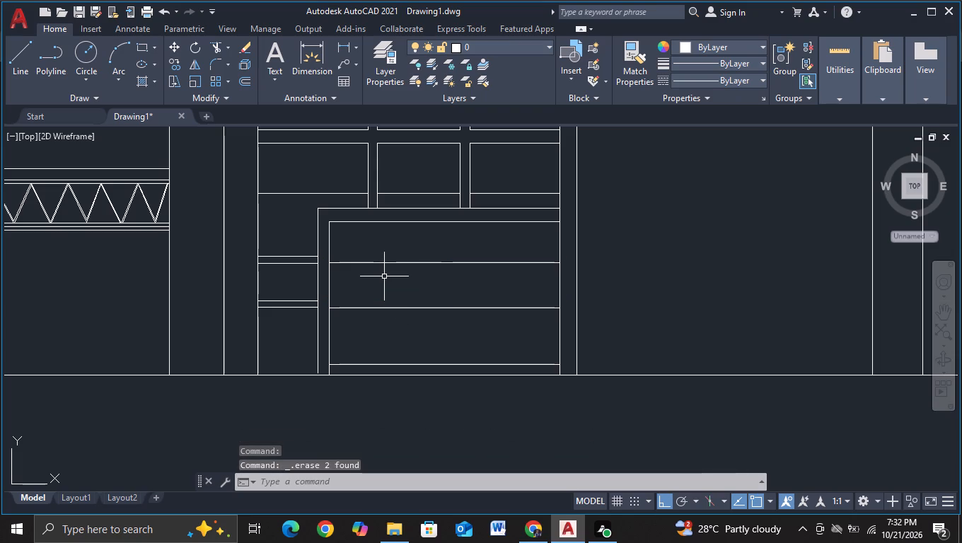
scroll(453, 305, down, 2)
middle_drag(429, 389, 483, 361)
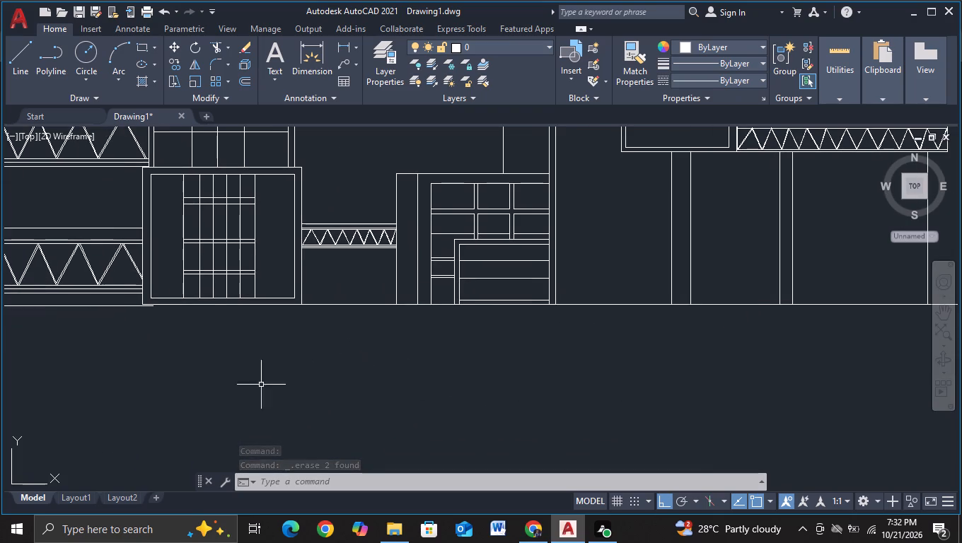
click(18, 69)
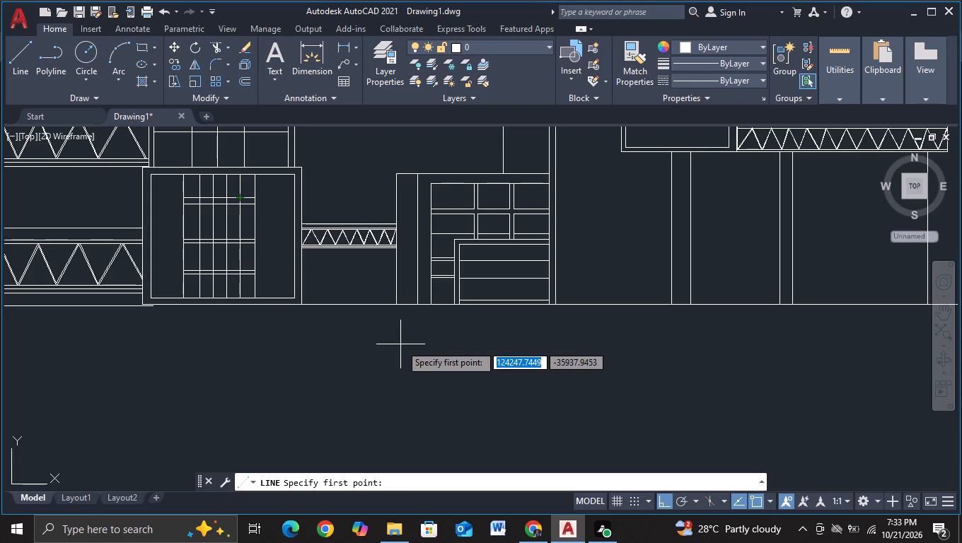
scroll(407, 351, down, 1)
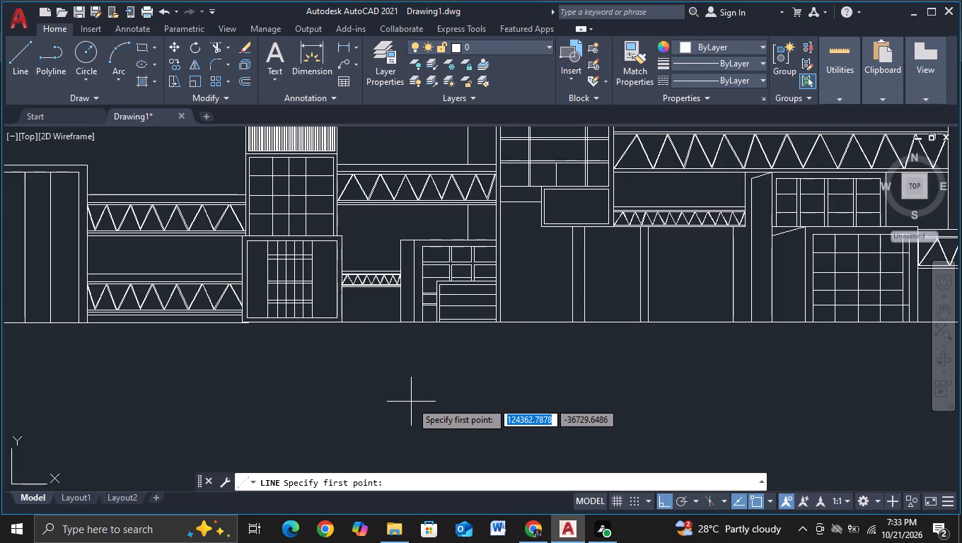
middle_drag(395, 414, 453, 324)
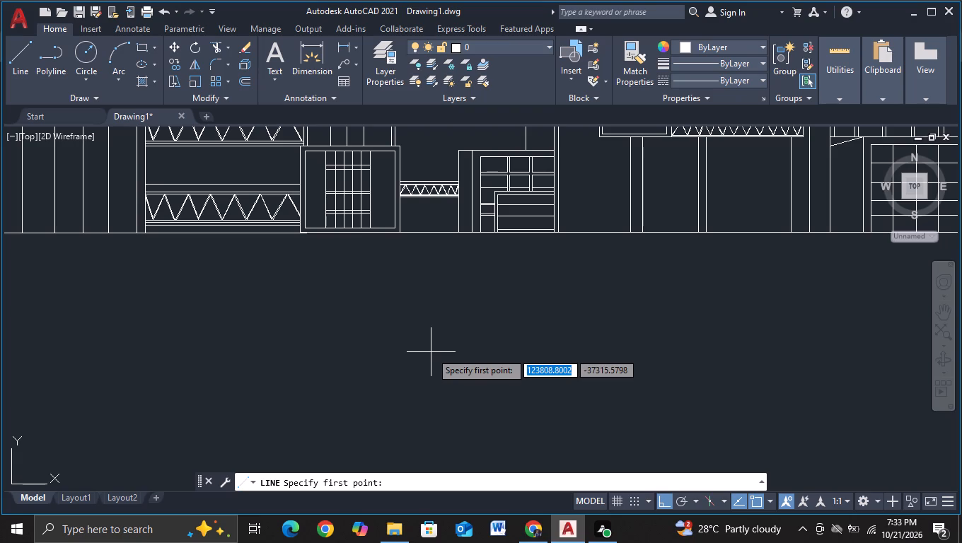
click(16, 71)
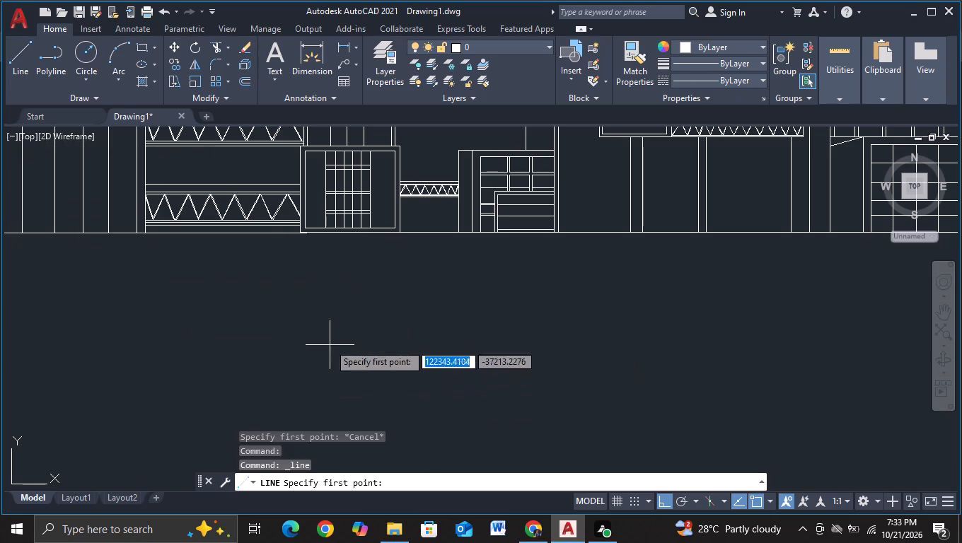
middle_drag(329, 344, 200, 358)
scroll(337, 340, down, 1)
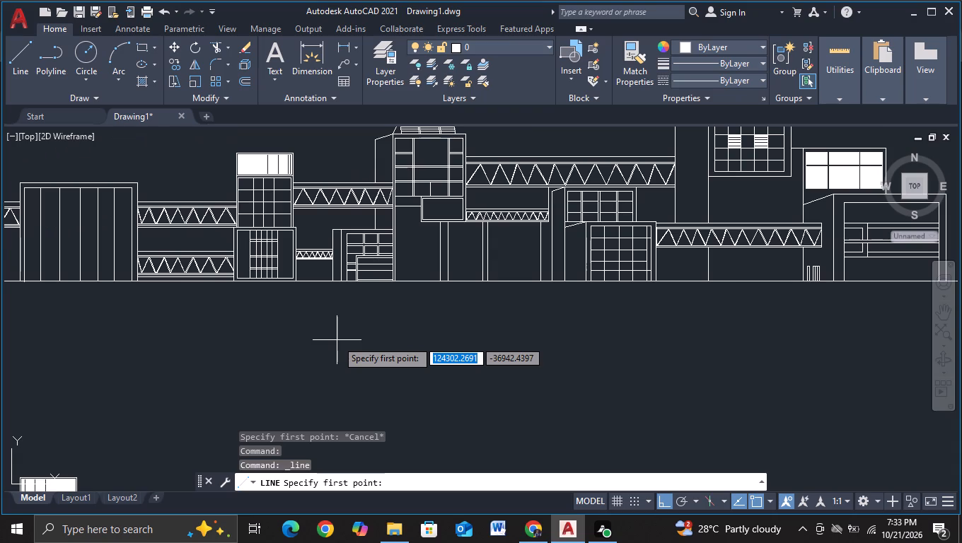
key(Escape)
Draw a vertical line from the underside of the lower truss bridge, just beyond the gridded-window block, down past the ground line.
middle_drag(543, 304, 318, 337)
click(19, 74)
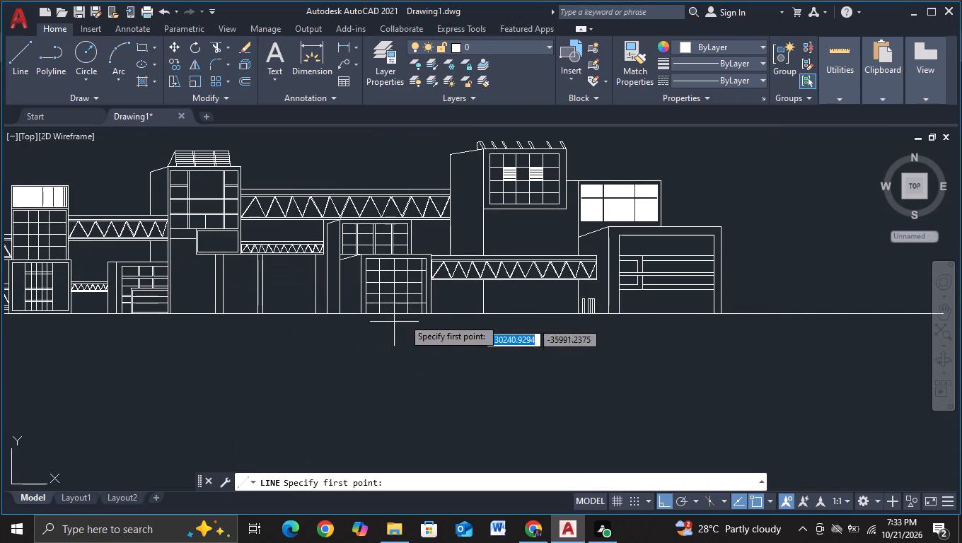
middle_drag(432, 360, 352, 380)
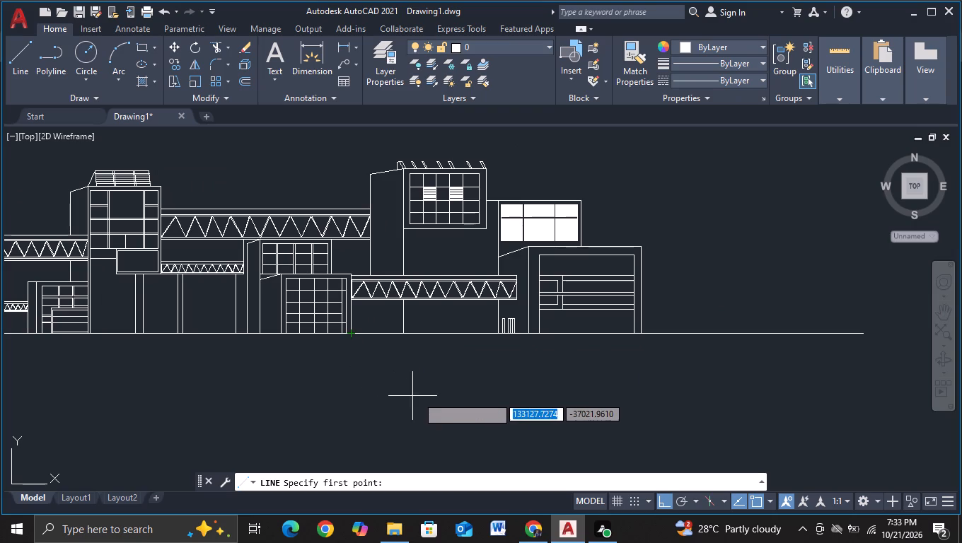
middle_drag(433, 396, 383, 385)
middle_drag(378, 403, 463, 363)
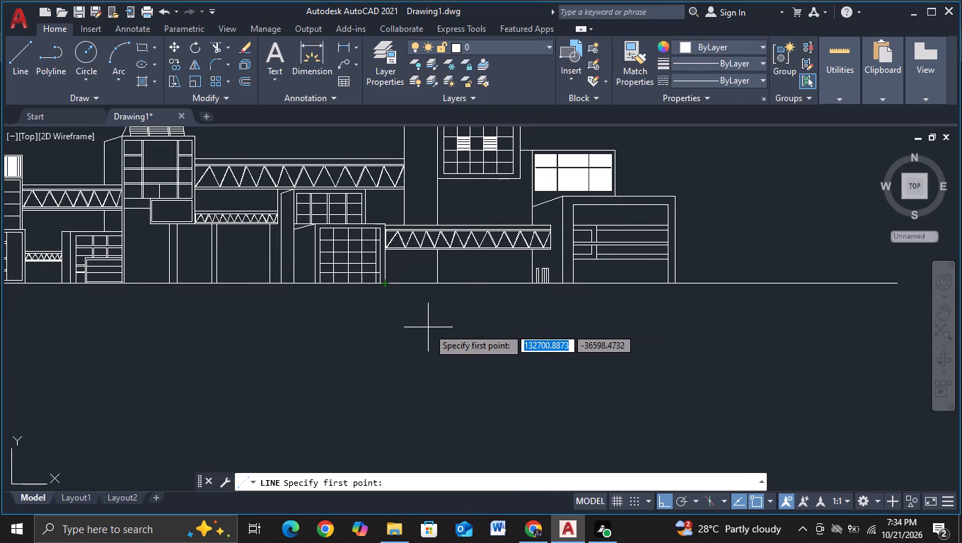
middle_drag(337, 337, 407, 332)
scroll(419, 334, down, 1)
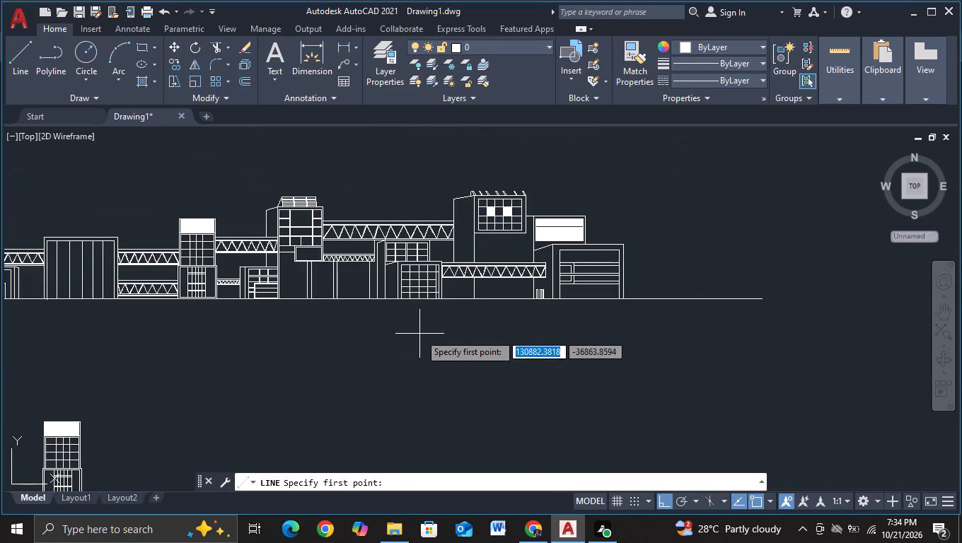
middle_drag(391, 338, 357, 339)
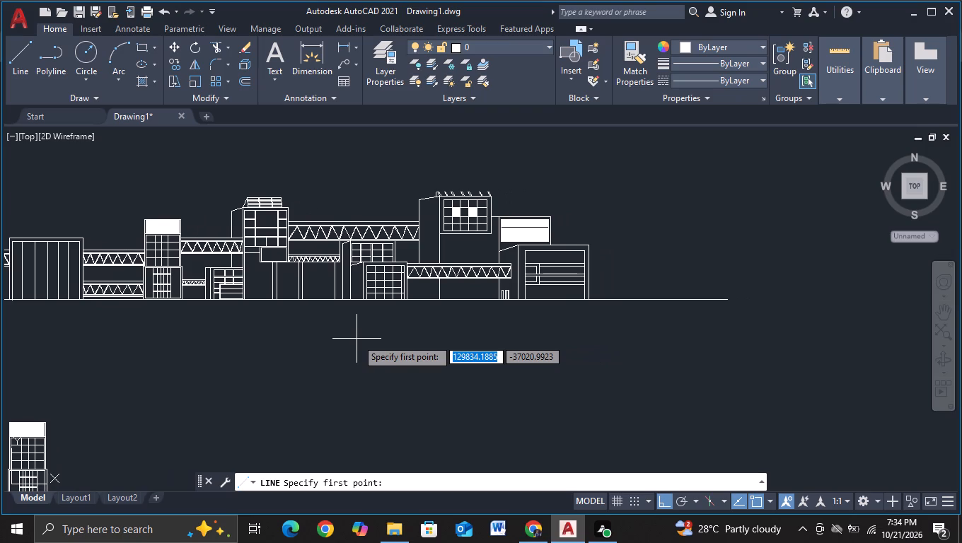
scroll(362, 332, up, 1)
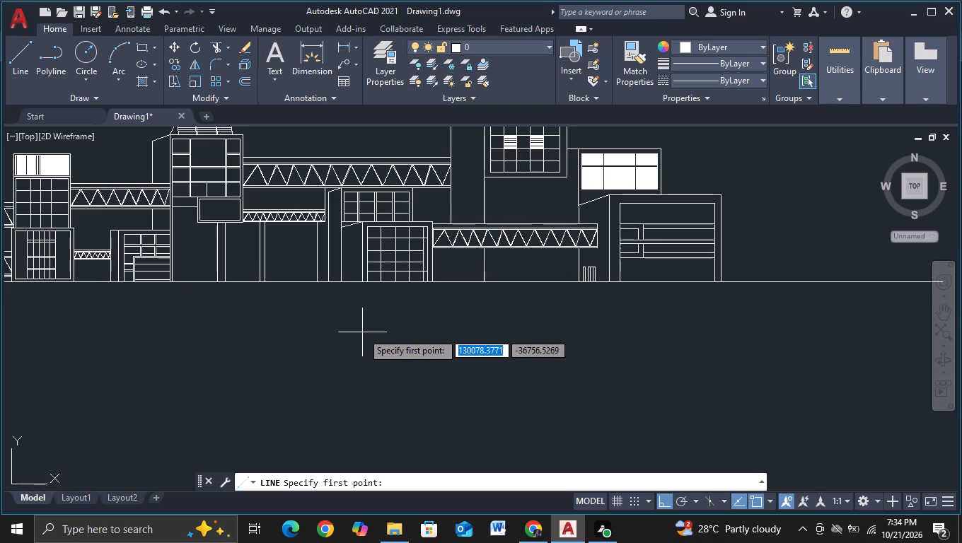
middle_drag(423, 323, 374, 368)
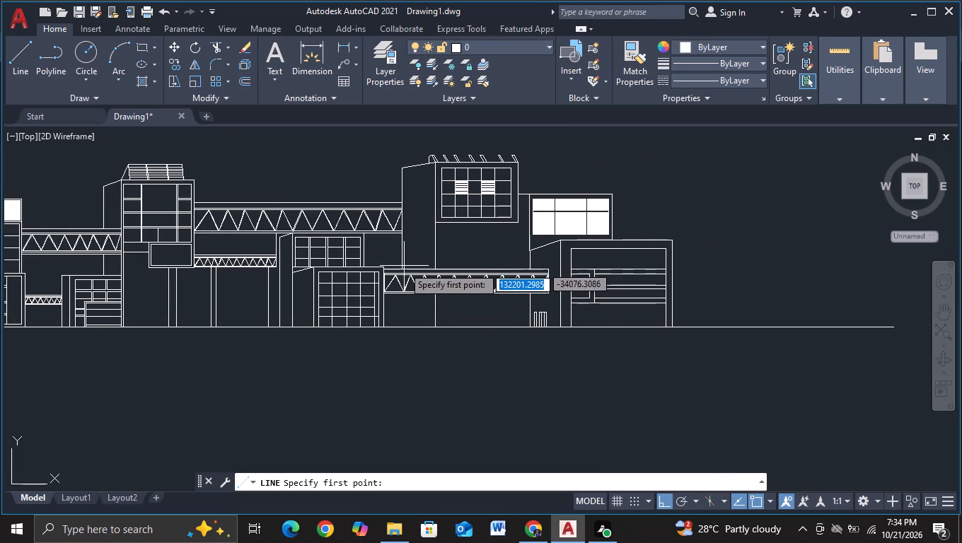
scroll(408, 303, up, 1)
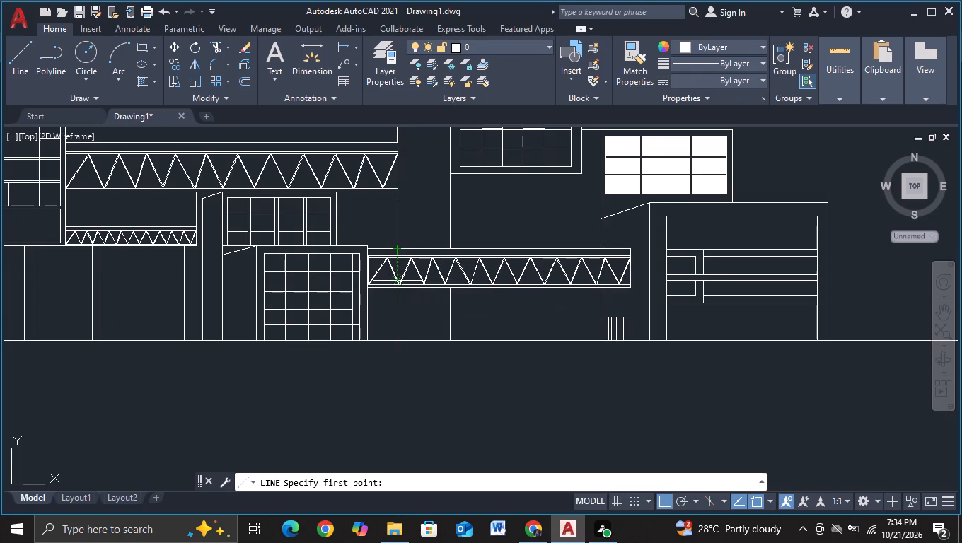
click(400, 289)
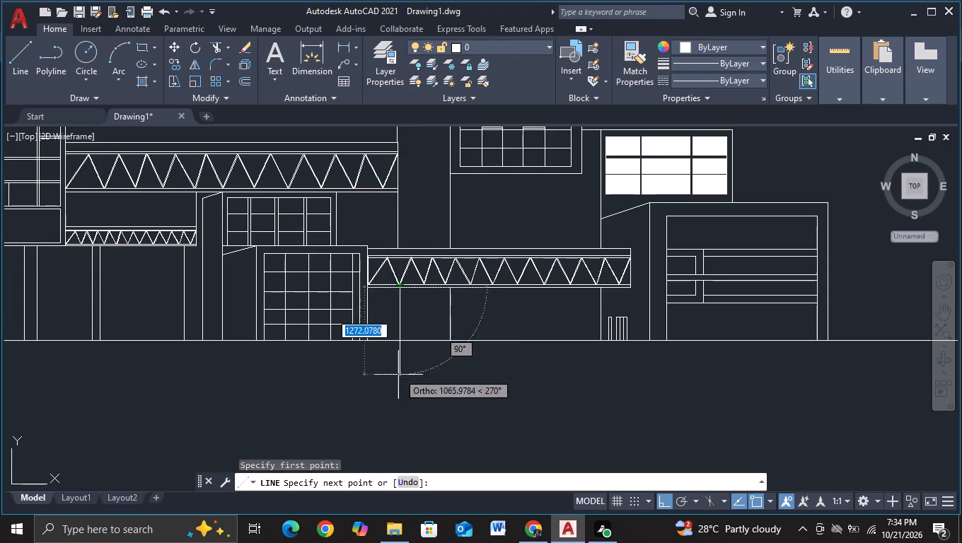
click(398, 384)
key(Escape)
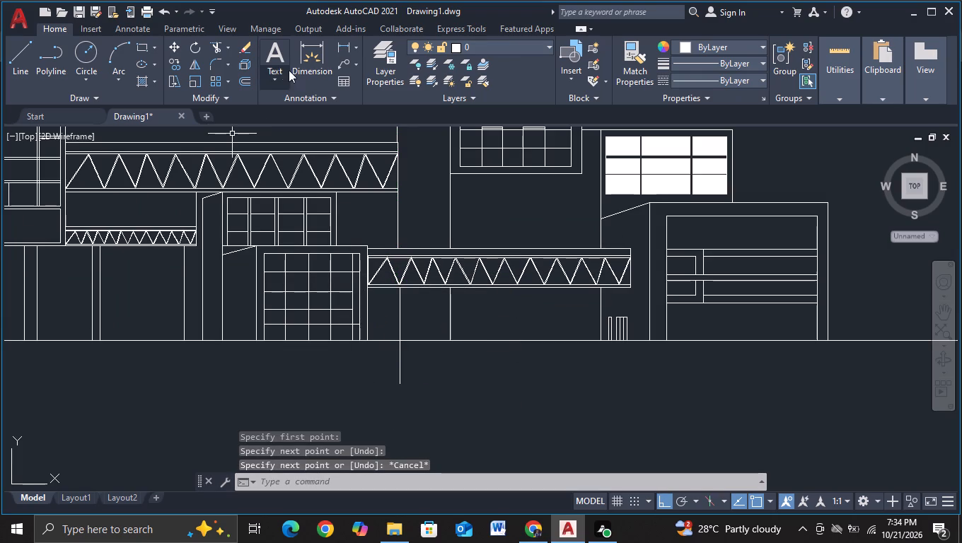
Trim the part of the new vertical support line that extends below the ground line.
click(217, 45)
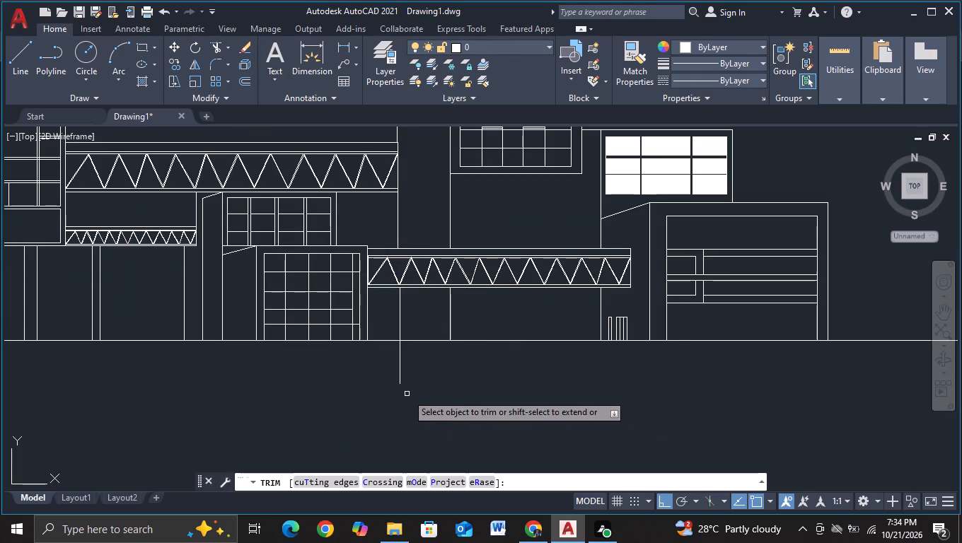
drag(373, 382, 460, 364)
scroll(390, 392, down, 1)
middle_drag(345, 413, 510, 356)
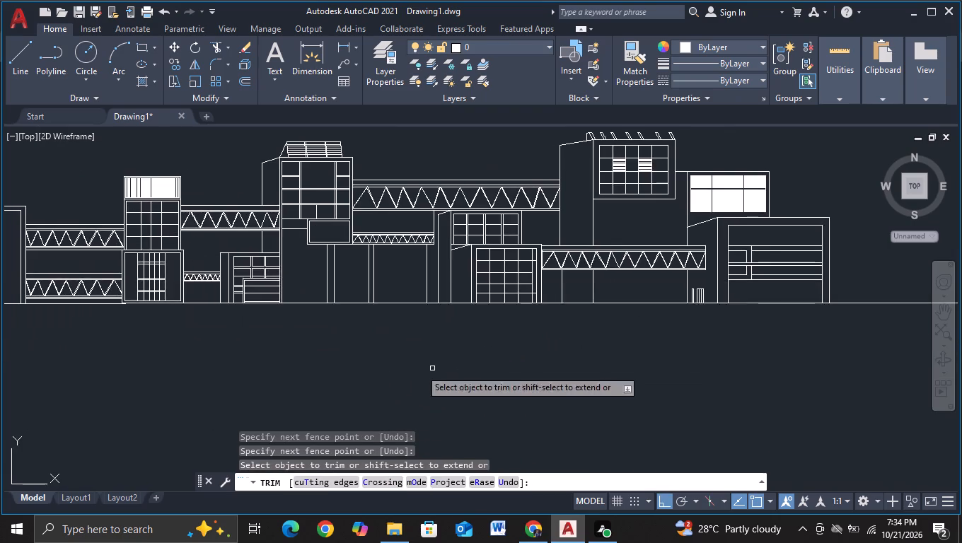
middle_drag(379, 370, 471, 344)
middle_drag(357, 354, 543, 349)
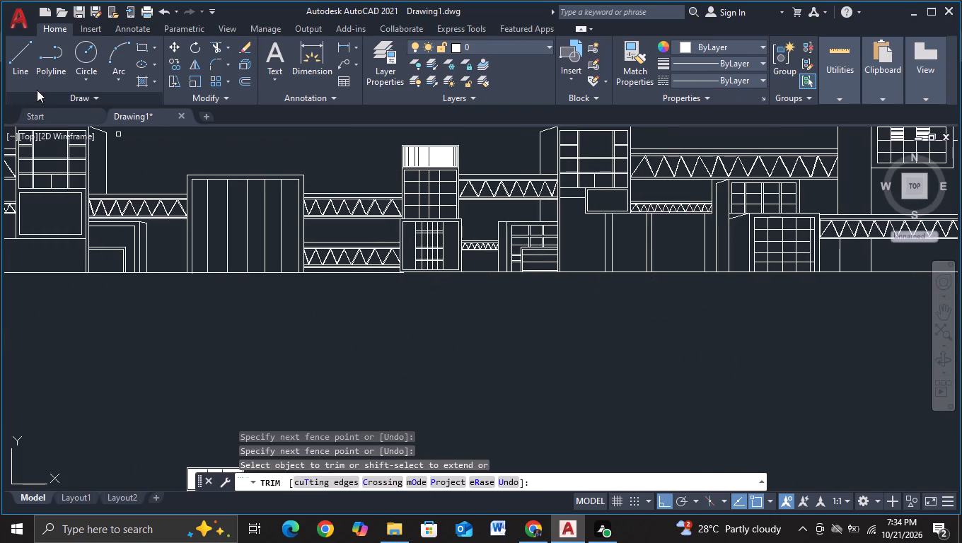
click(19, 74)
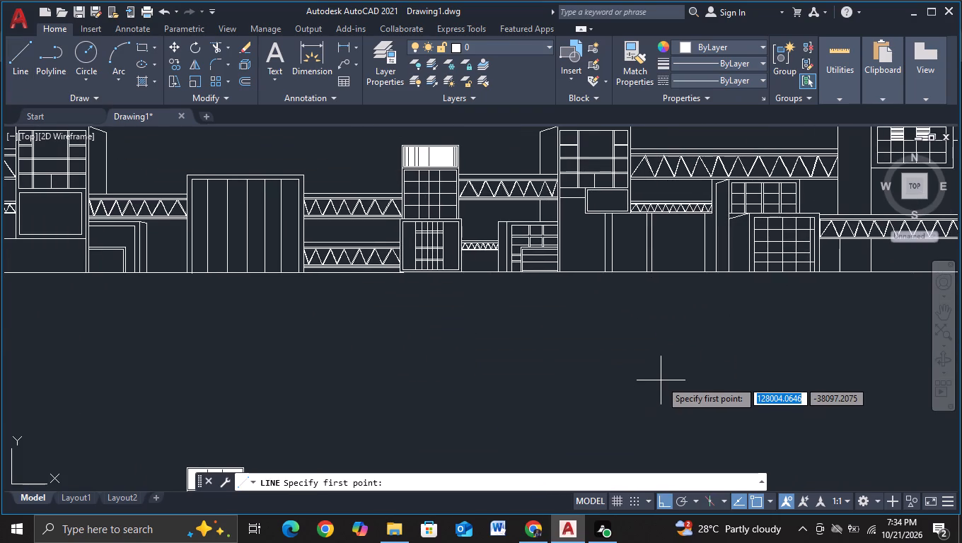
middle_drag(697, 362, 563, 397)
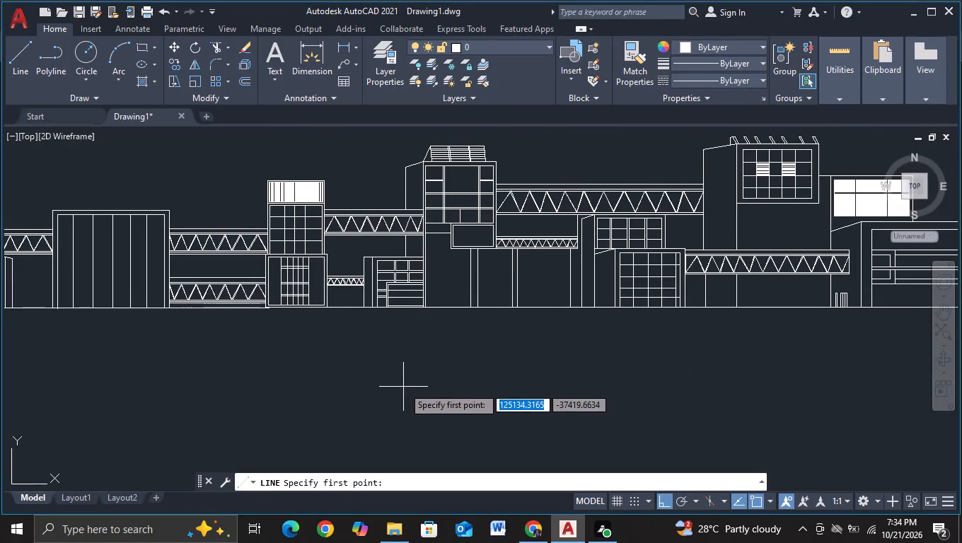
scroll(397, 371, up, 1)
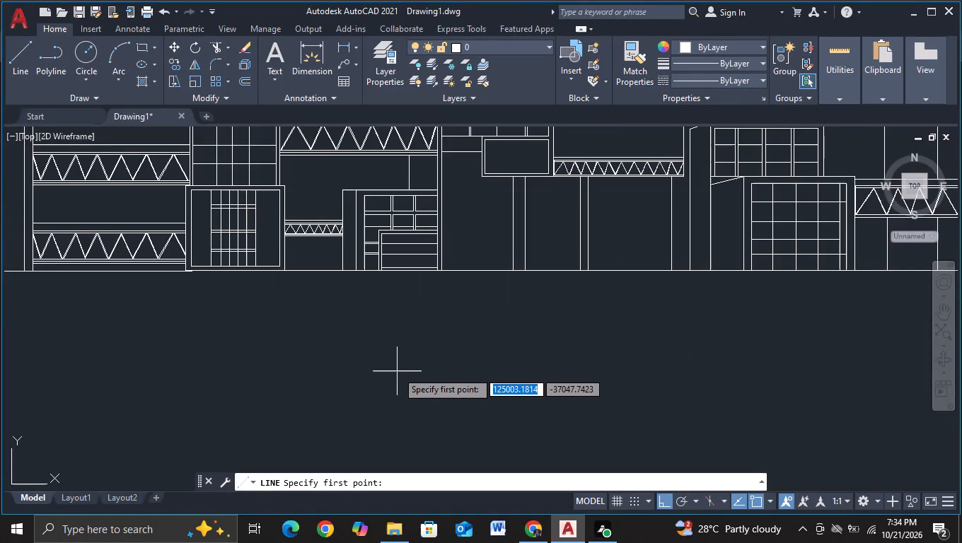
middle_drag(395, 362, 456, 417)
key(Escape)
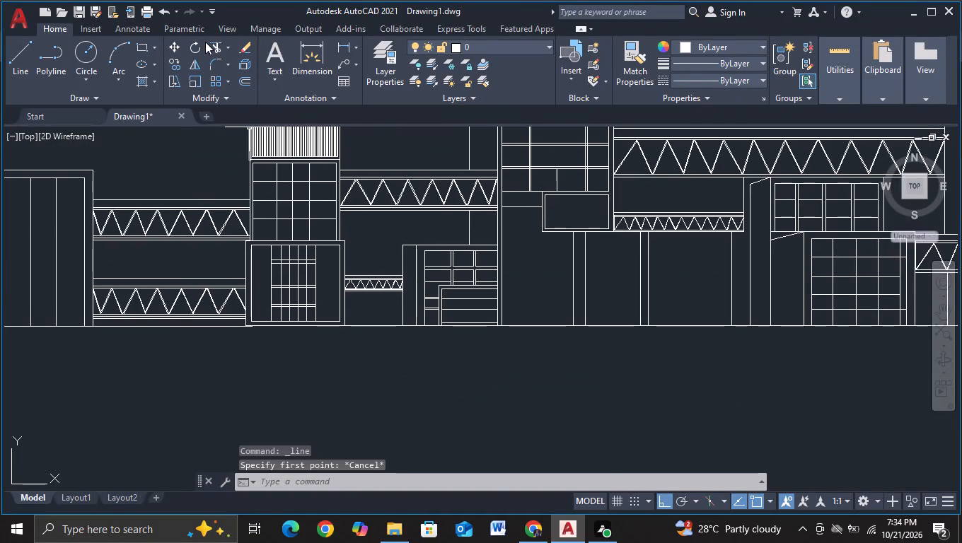
Trim the small building's top edge beyond its inner wall line and the outer wall line above the short truss bridge.
click(211, 53)
click(414, 245)
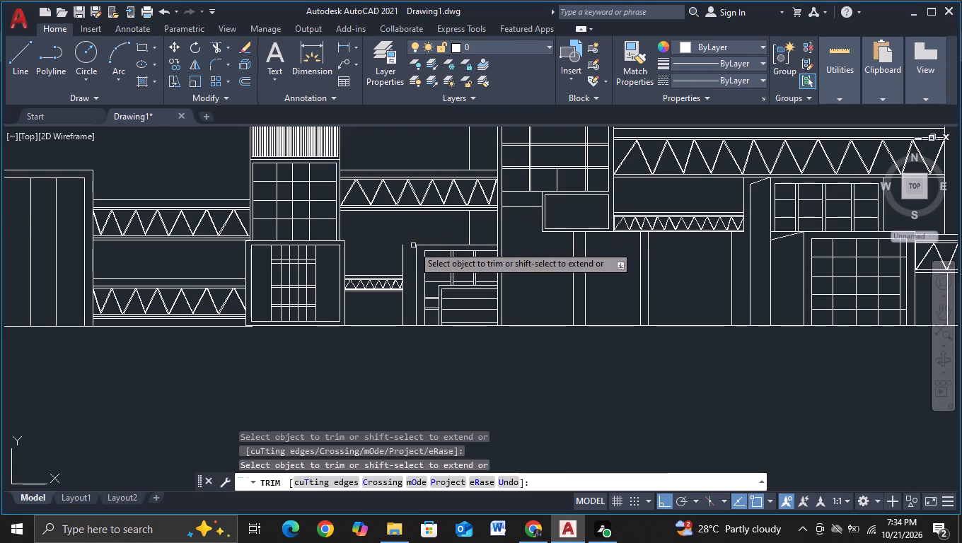
click(404, 247)
key(Escape)
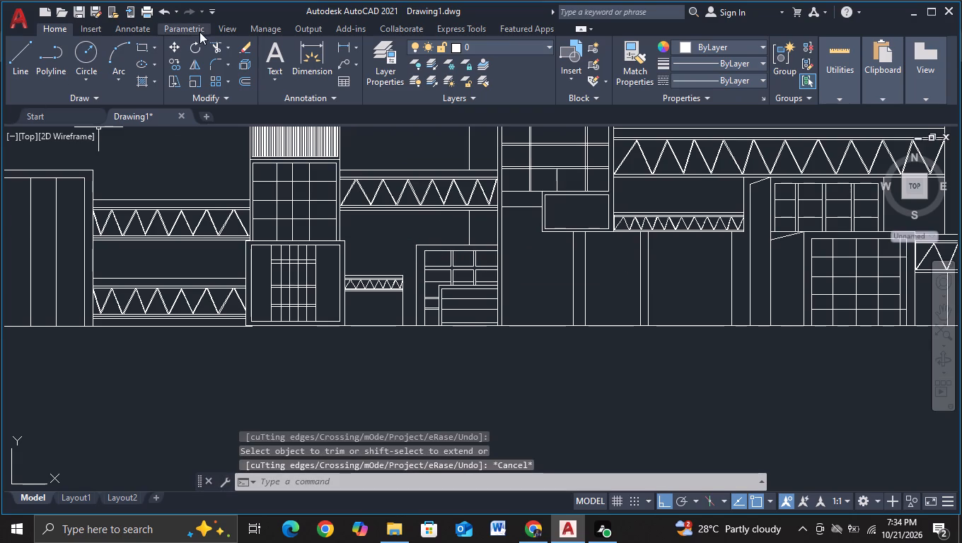
Draw a sloped line from the small building's top outer corner toward the short truss bridge, continuing vertically down to the bridge's upper end corner.
click(214, 46)
key(Escape)
click(9, 67)
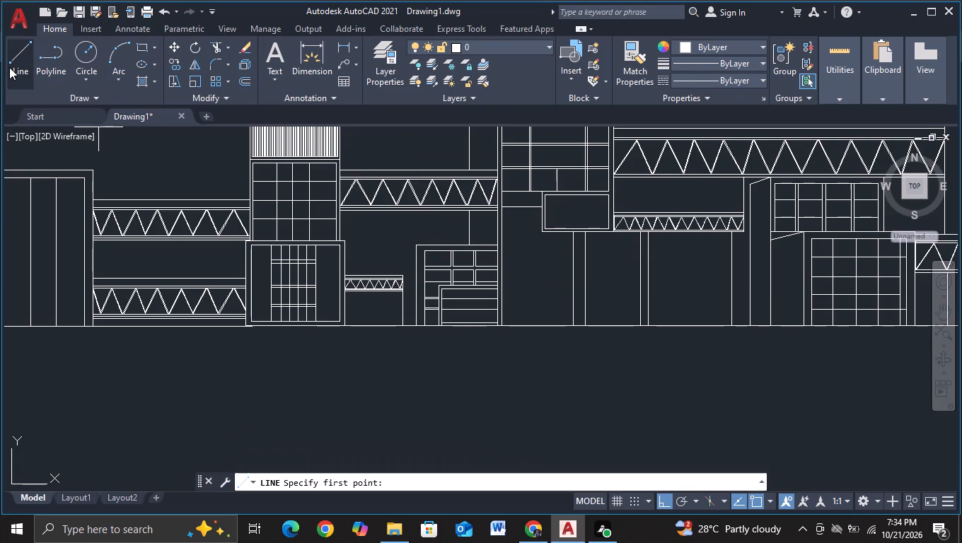
key(F8)
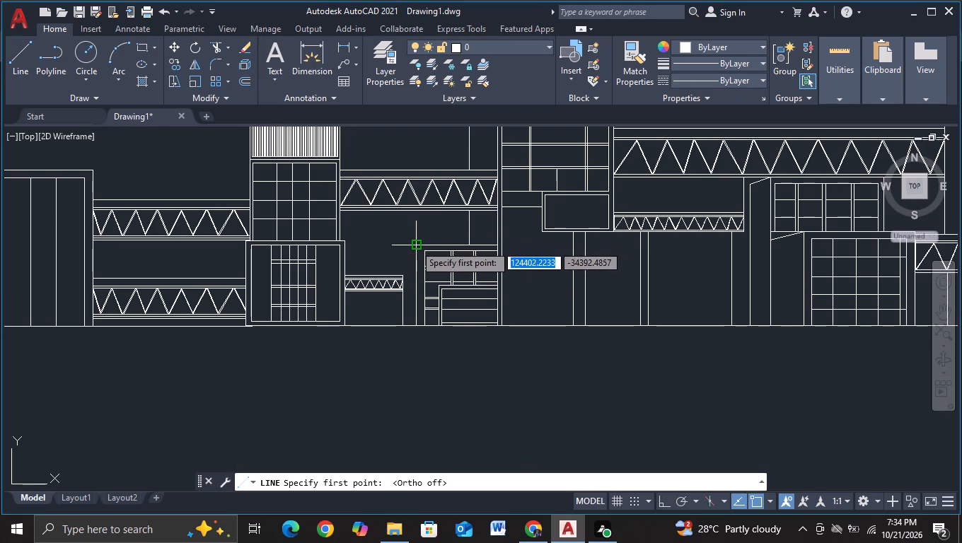
click(415, 245)
scroll(396, 254, up, 2)
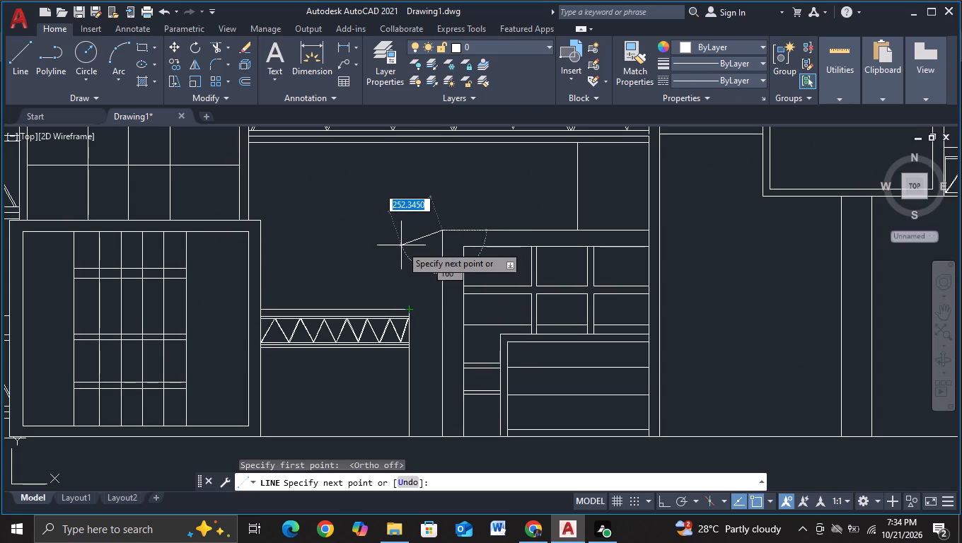
click(403, 245)
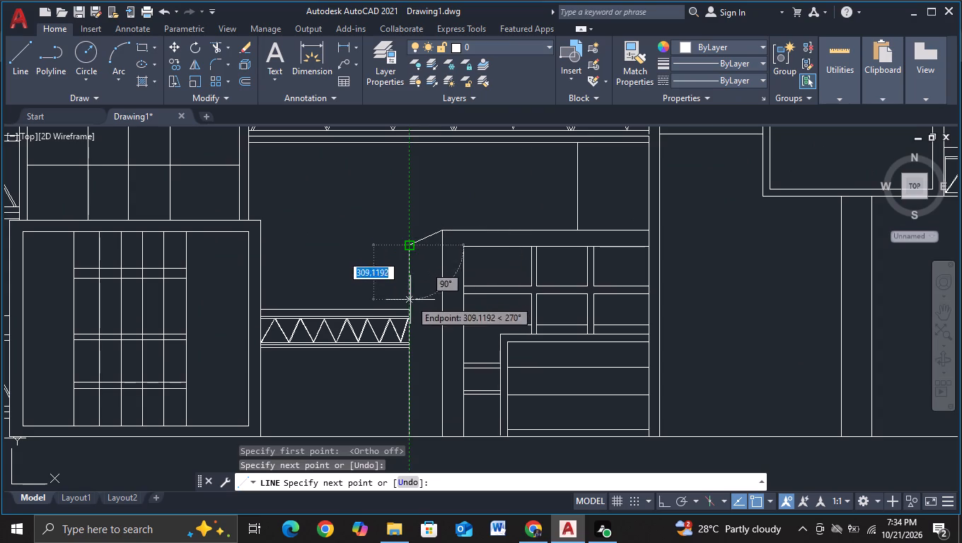
click(405, 305)
key(Escape)
Draw a vertical line from below the ground line up into the slatted panel of the leftmost building in the elevation.
scroll(405, 305, down, 2)
middle_drag(412, 397, 410, 375)
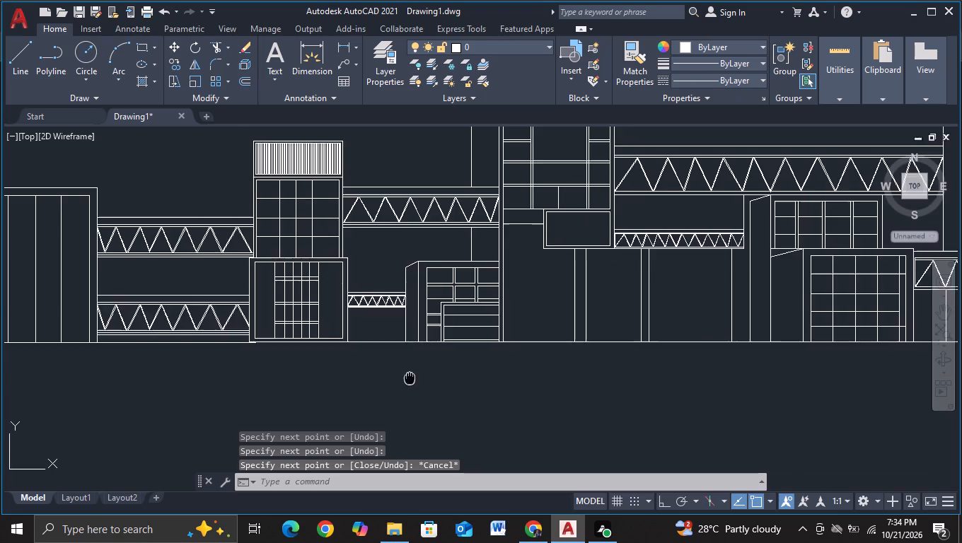
middle_drag(410, 375, 403, 351)
middle_drag(408, 334, 401, 424)
middle_drag(477, 423, 475, 400)
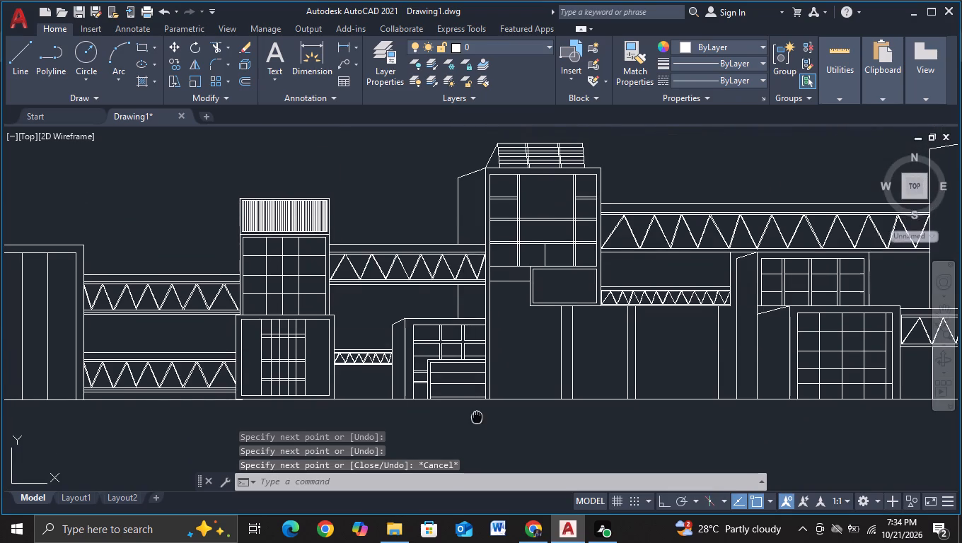
middle_drag(475, 400, 476, 382)
scroll(456, 407, down, 2)
middle_drag(438, 414, 540, 332)
middle_drag(429, 349, 466, 327)
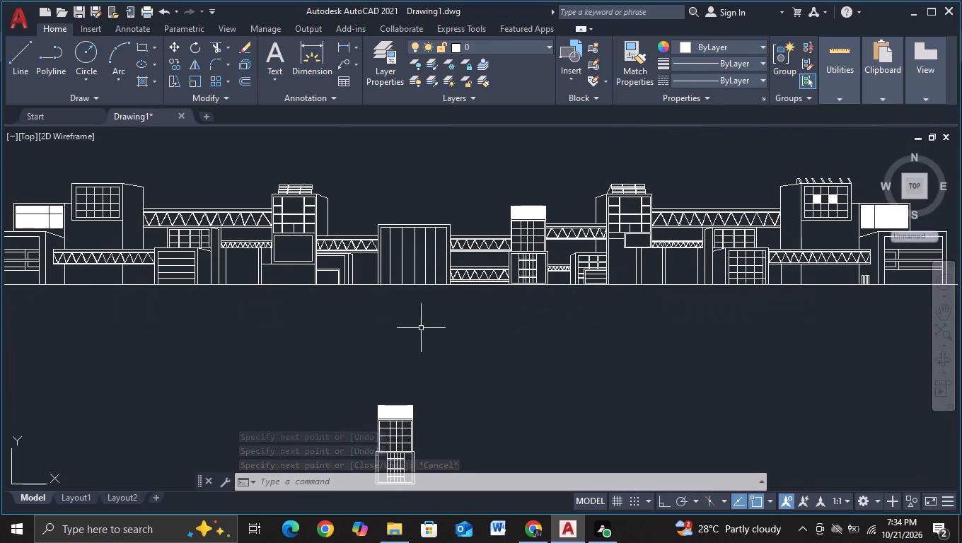
middle_drag(347, 325, 402, 313)
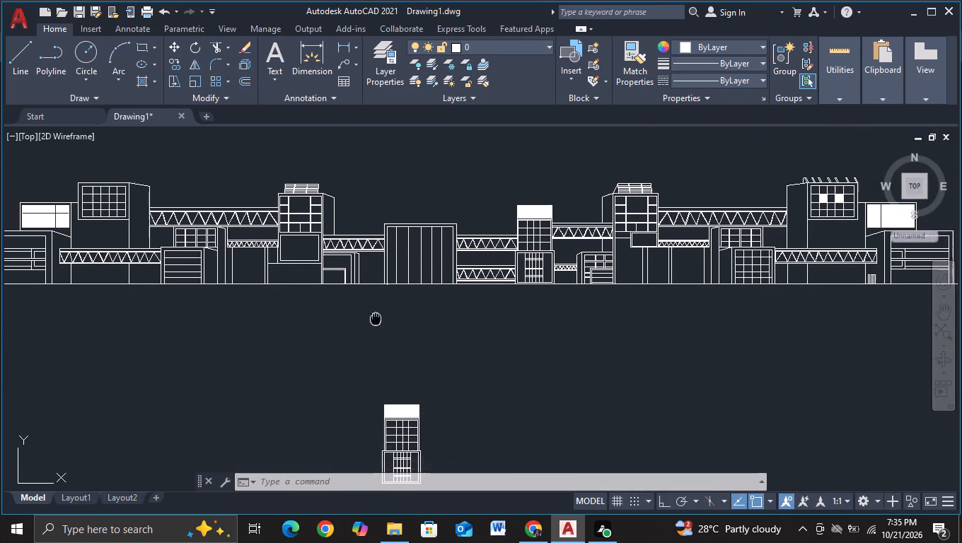
middle_drag(402, 313, 481, 300)
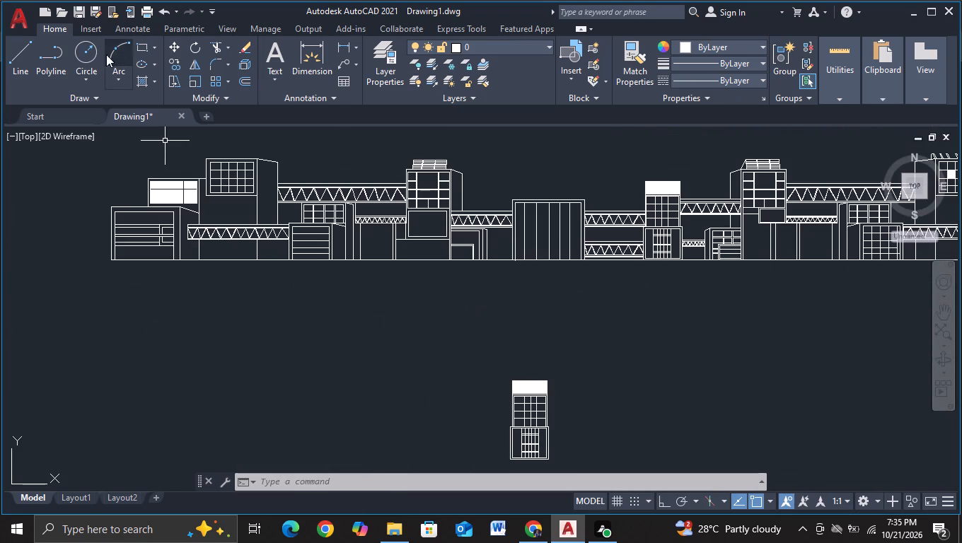
click(28, 59)
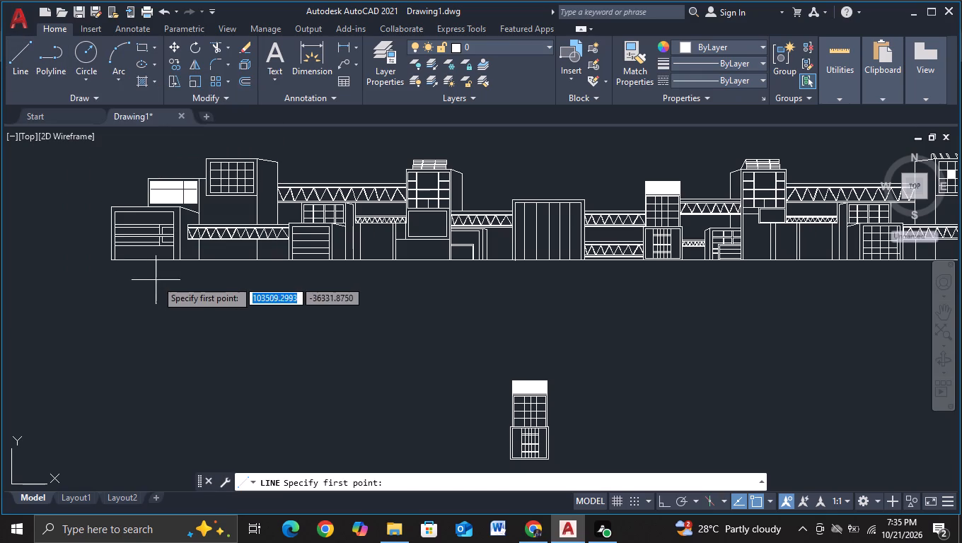
scroll(162, 319, up, 1)
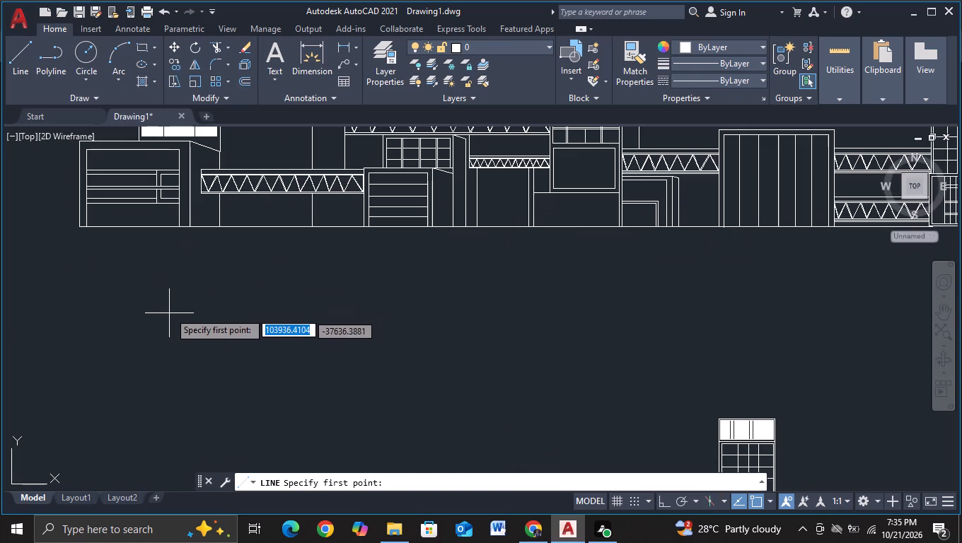
middle_drag(169, 276, 187, 333)
middle_drag(168, 322, 260, 306)
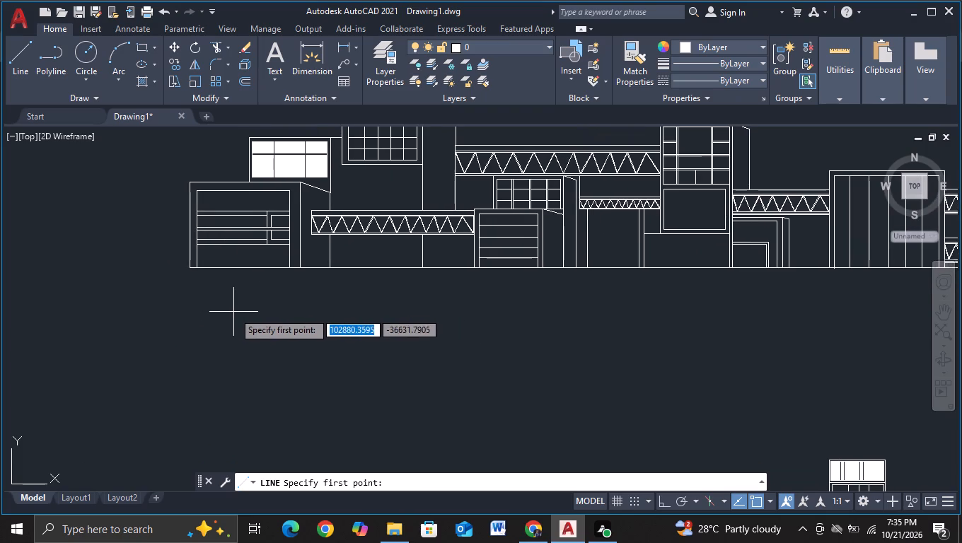
scroll(233, 312, up, 1)
middle_drag(211, 265, 211, 322)
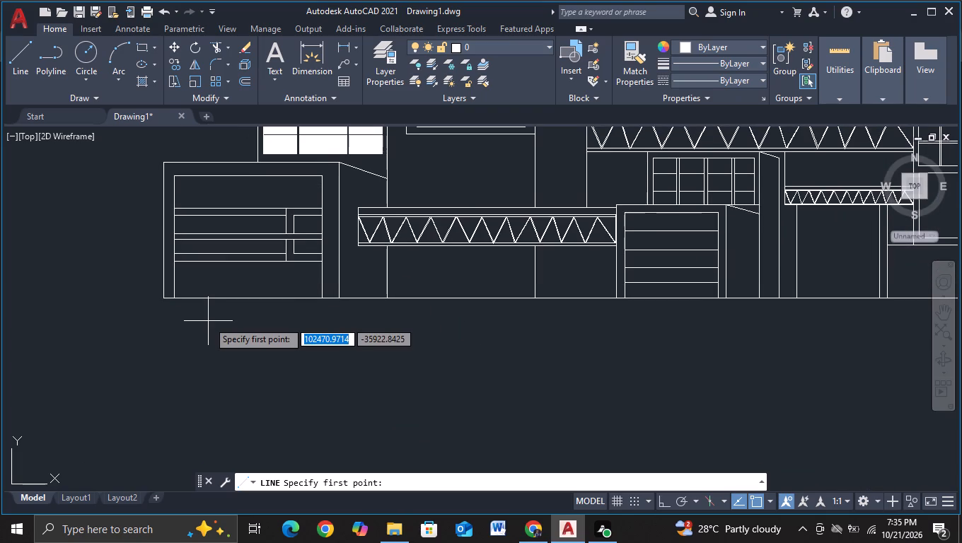
click(201, 313)
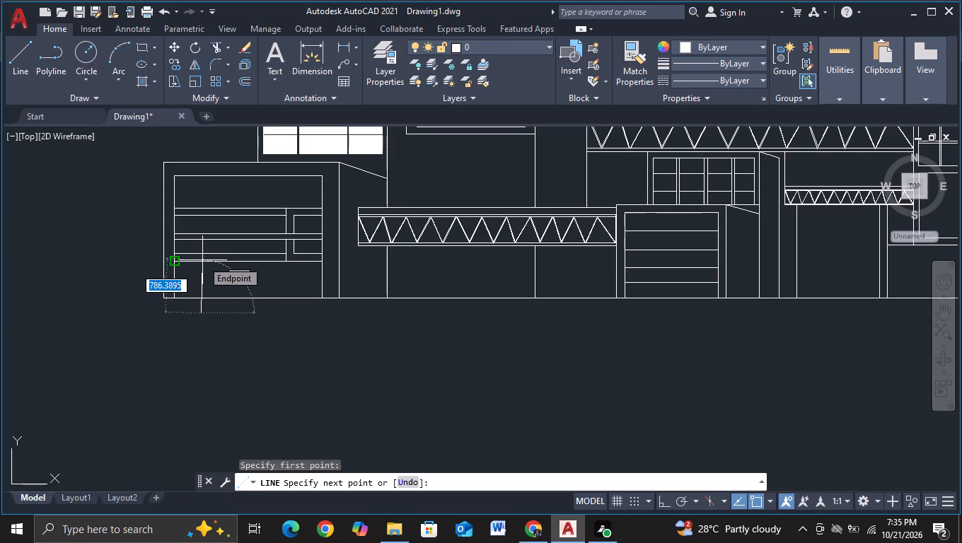
key(F8)
key(F3)
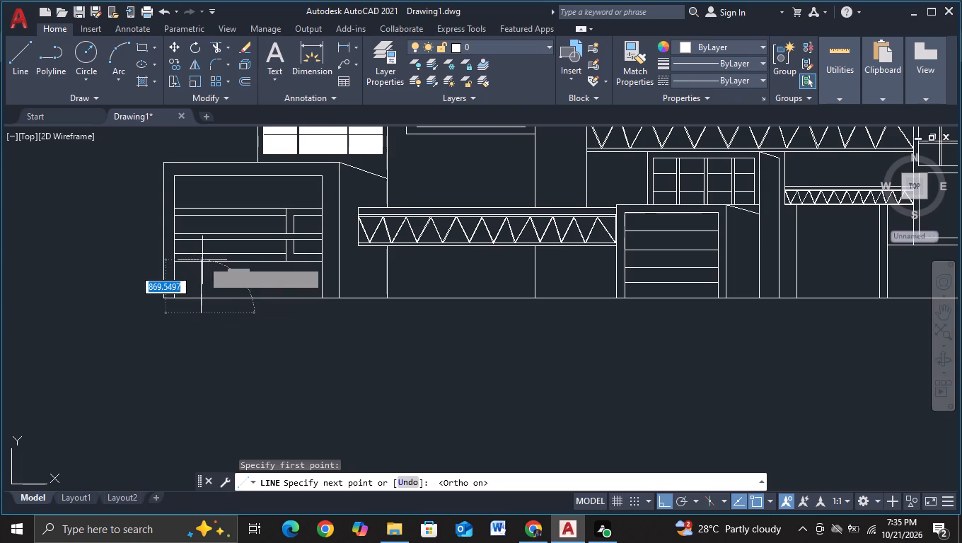
scroll(202, 259, up, 2)
click(199, 221)
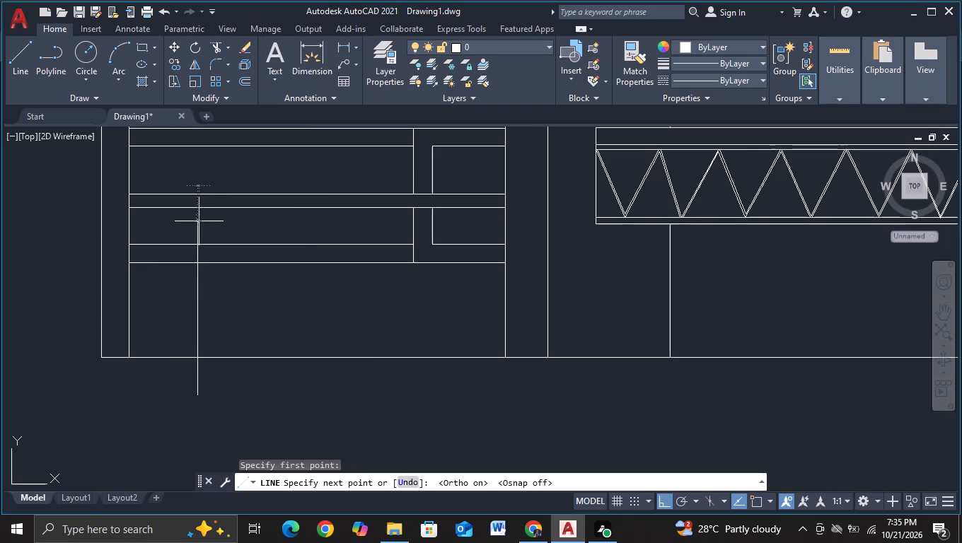
key(Escape)
Trim the new vertical line's parts below the ground line and above the panel's lowest horizontal line.
click(211, 43)
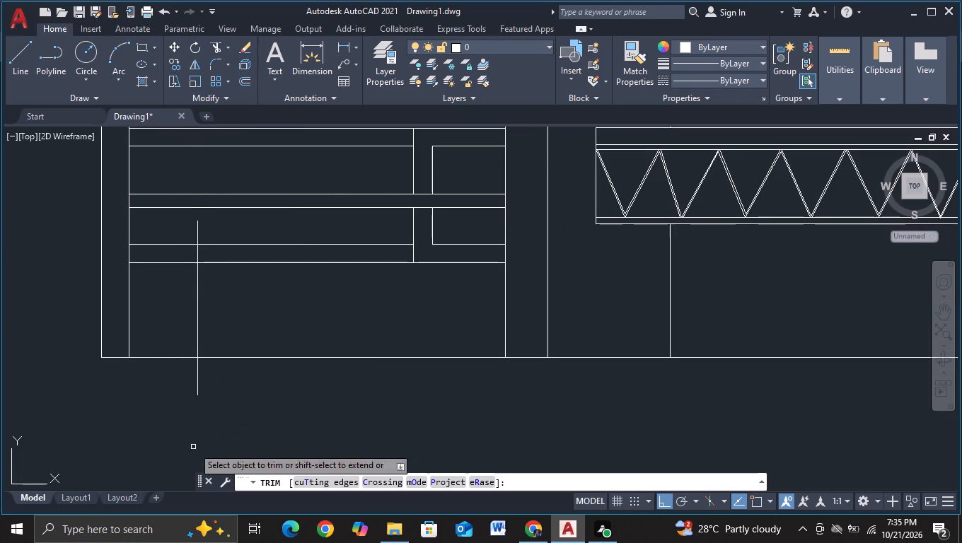
drag(186, 392, 236, 392)
drag(190, 225, 241, 232)
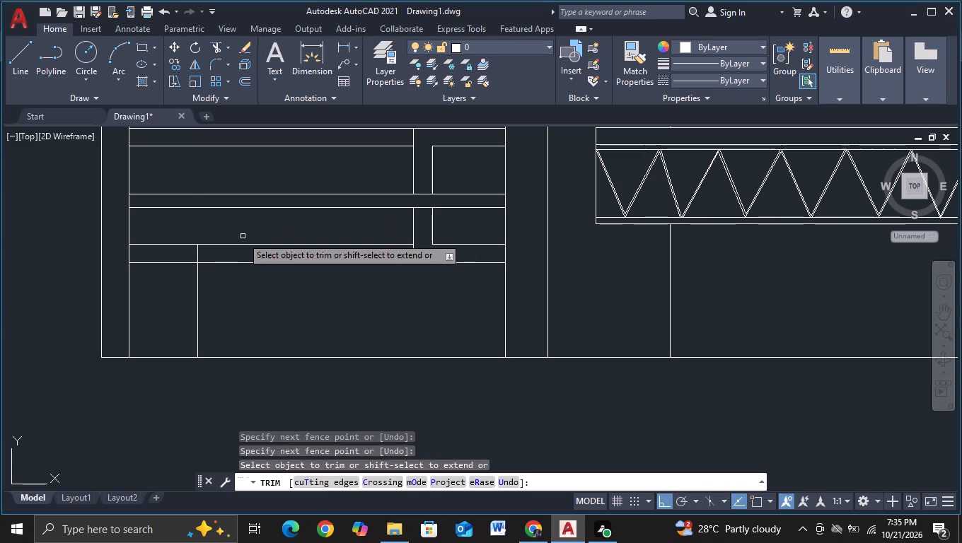
click(195, 254)
click(224, 254)
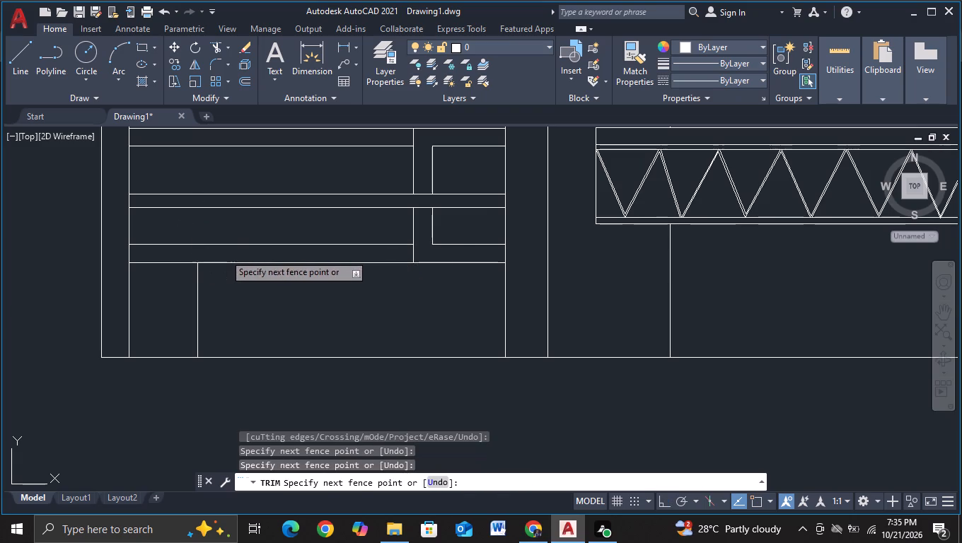
scroll(340, 311, down, 1)
middle_drag(337, 315, 302, 314)
key(Escape)
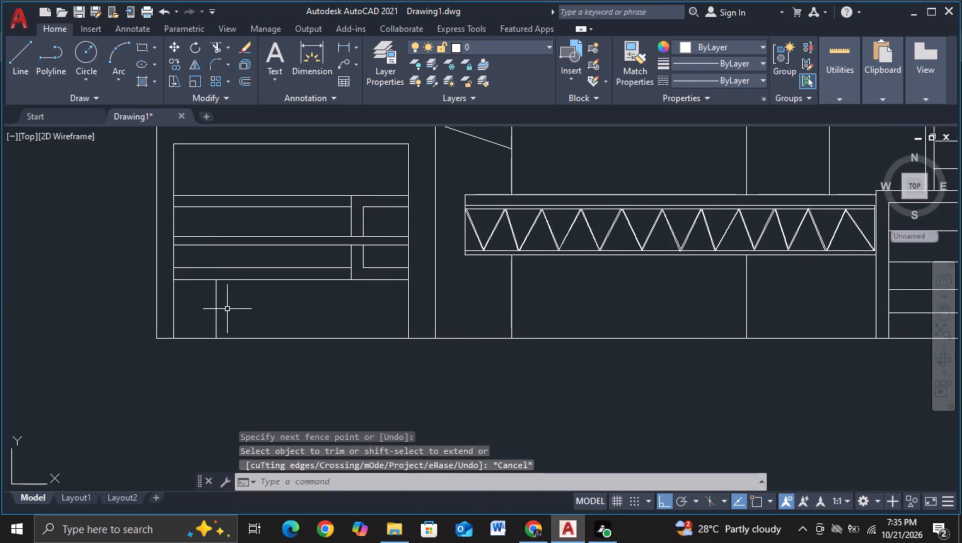
Copy the short vertical line four times horizontally at roughly even spacing across the open bay beneath the slats.
click(214, 313)
key(c)
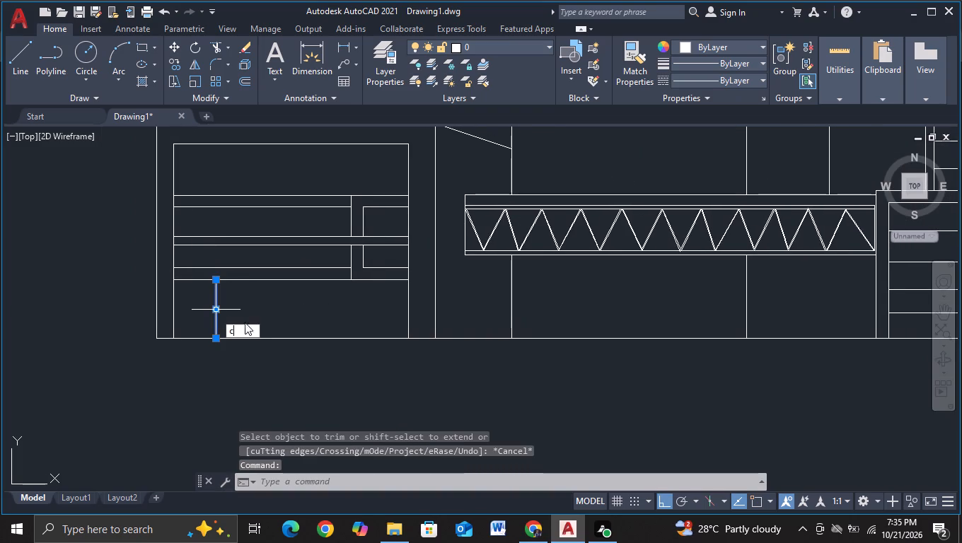
click(286, 361)
click(212, 310)
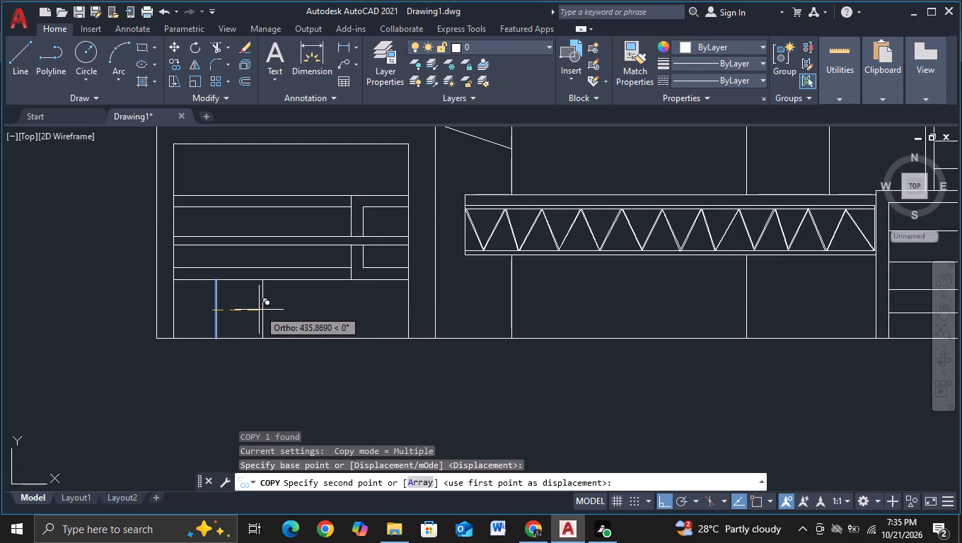
click(255, 309)
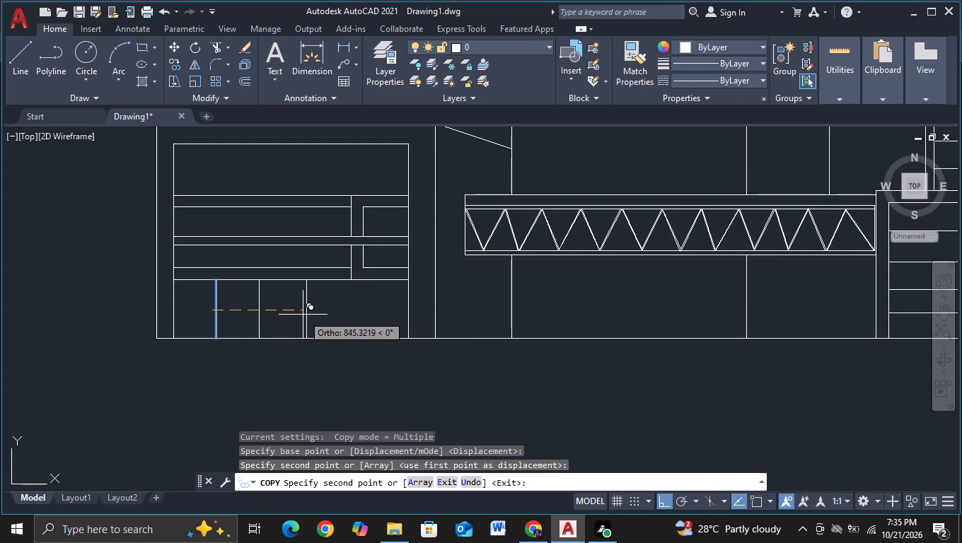
click(299, 314)
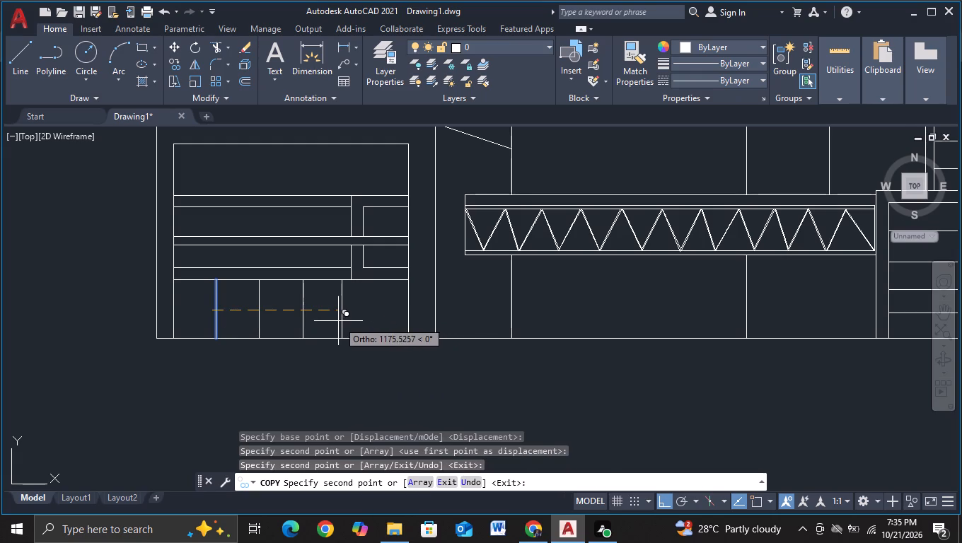
click(339, 321)
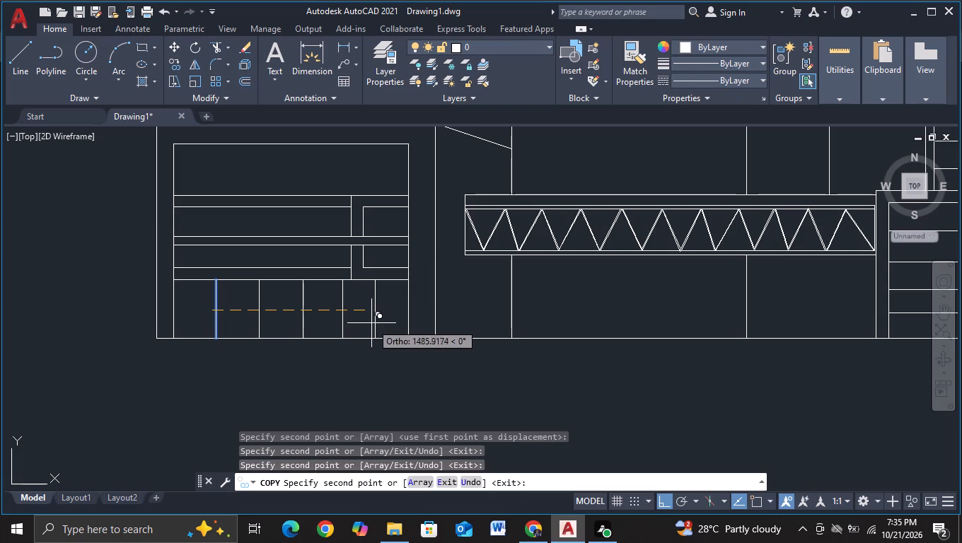
click(377, 323)
key(Escape)
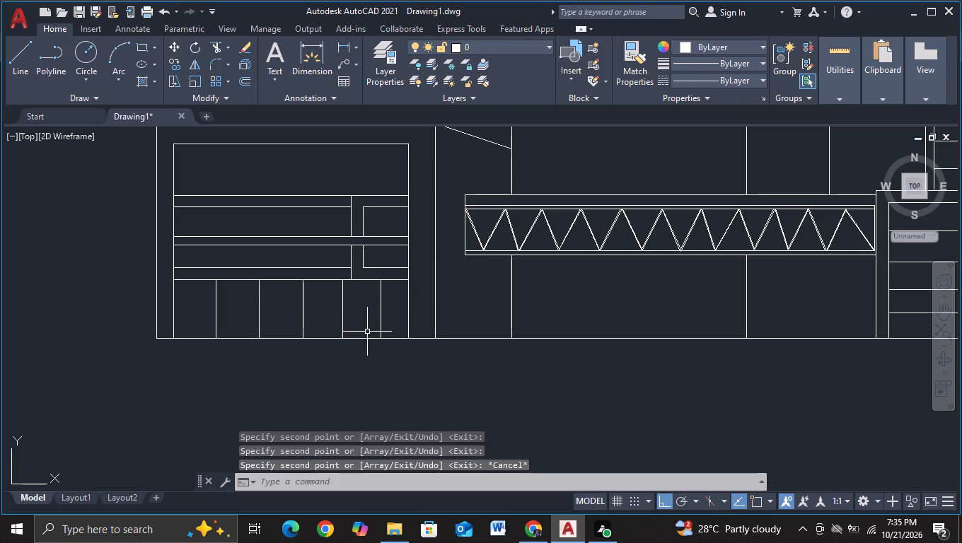
Trim the short vertical segment between the panel's two lowest horizontal lines.
scroll(274, 366, up, 1)
click(212, 43)
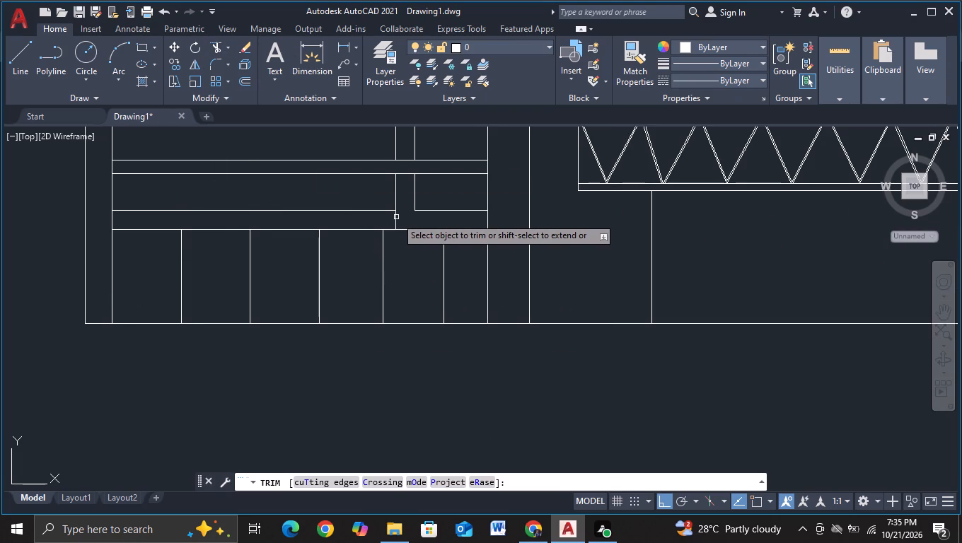
click(396, 217)
key(Escape)
Draw a short horizontal line closing the gap between the two small uprights at their lower ends in the slatted panel.
click(32, 77)
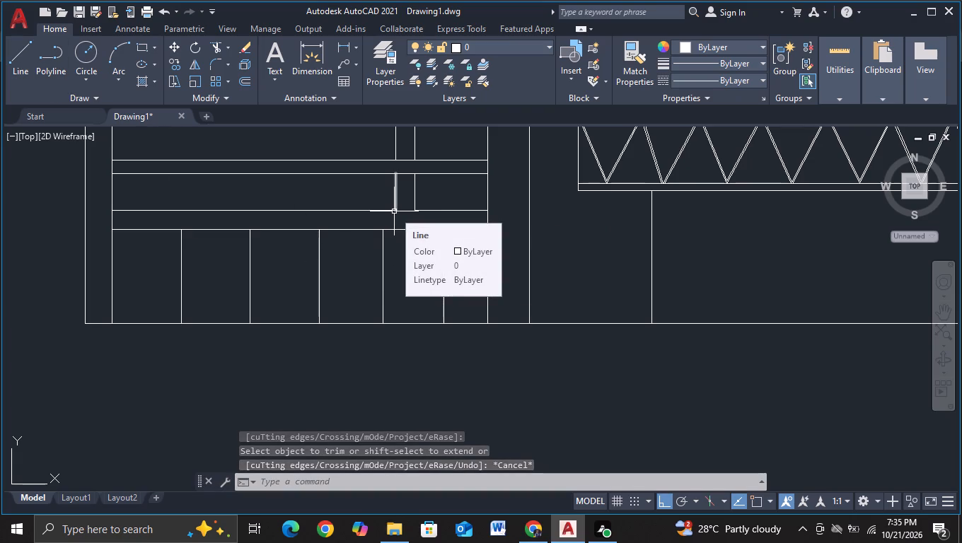
key(F3)
click(16, 68)
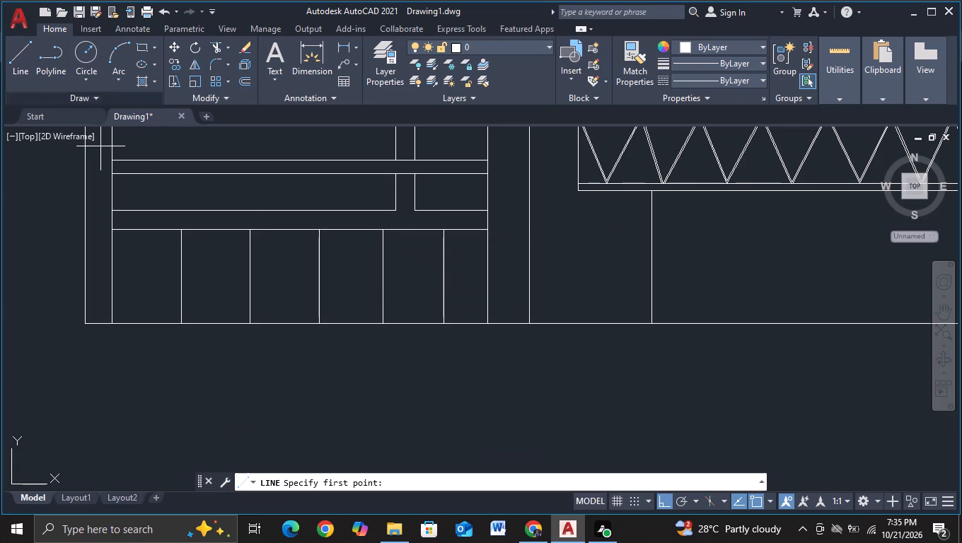
click(389, 209)
click(416, 211)
key(Escape)
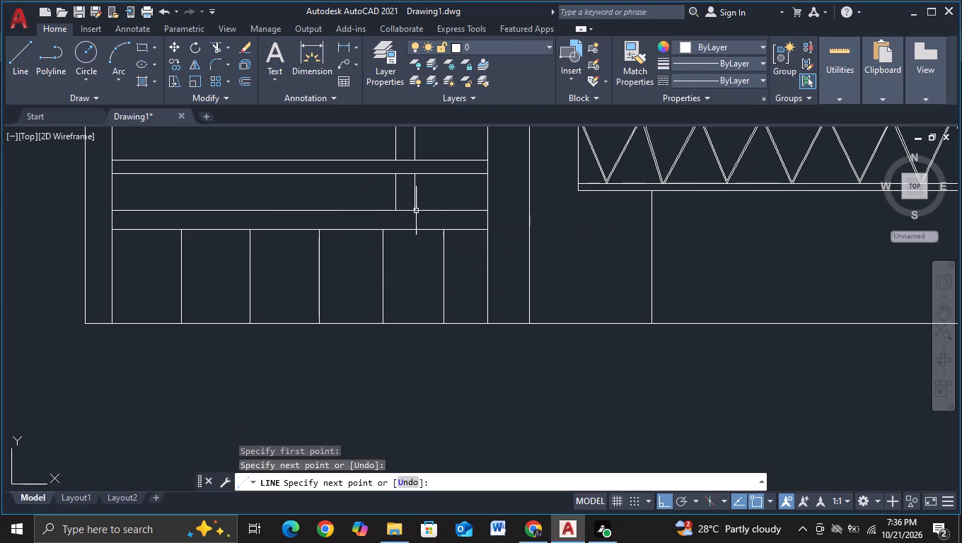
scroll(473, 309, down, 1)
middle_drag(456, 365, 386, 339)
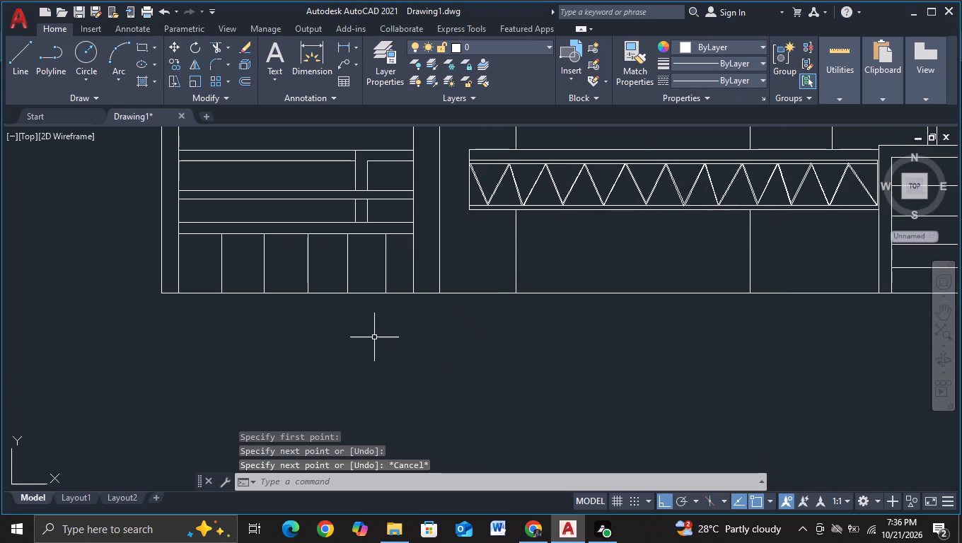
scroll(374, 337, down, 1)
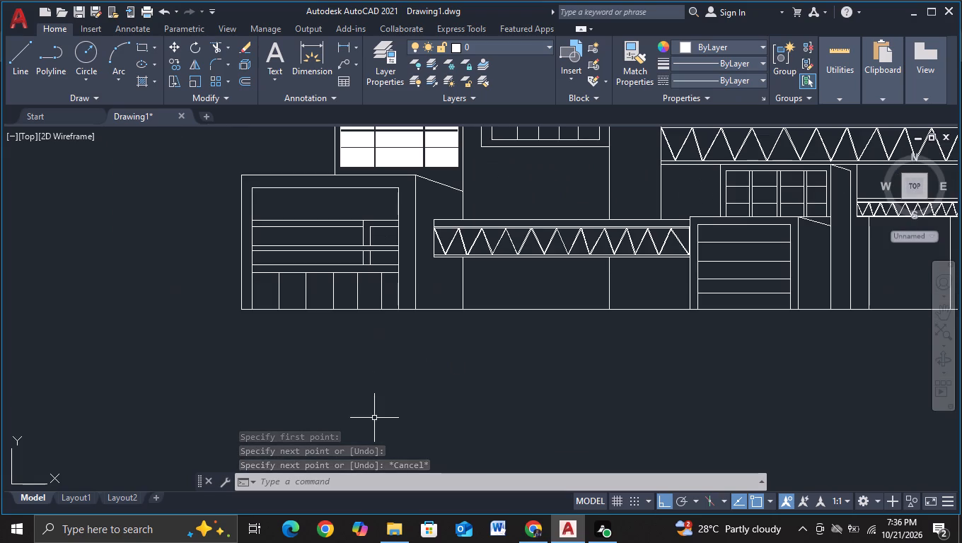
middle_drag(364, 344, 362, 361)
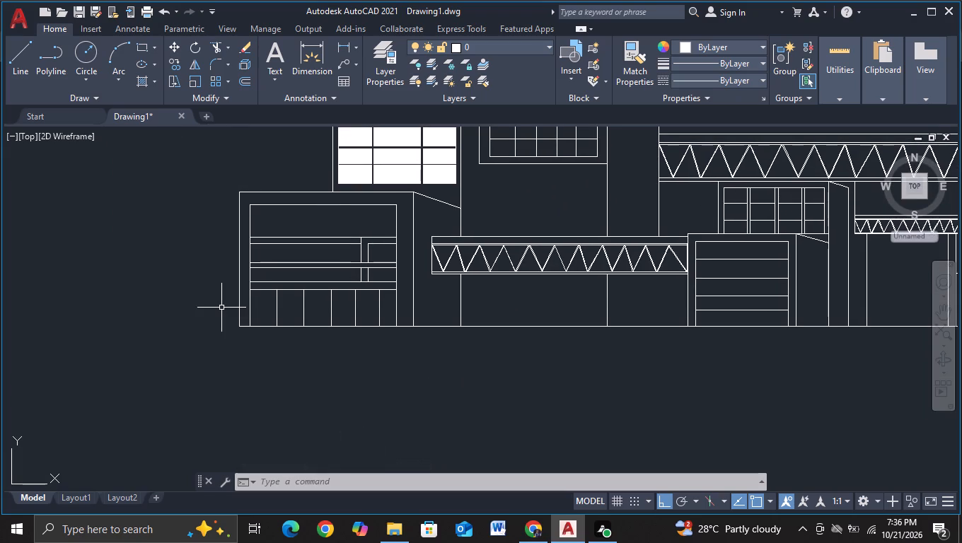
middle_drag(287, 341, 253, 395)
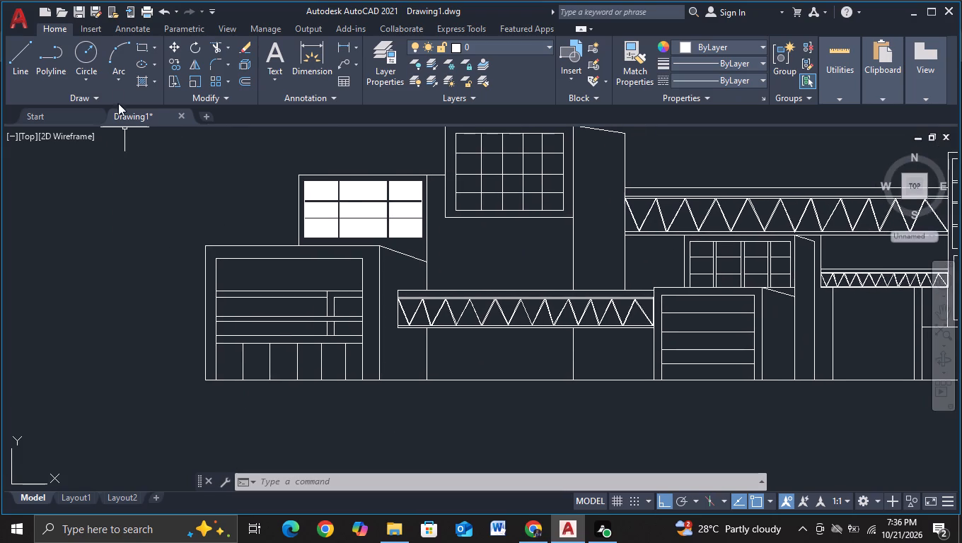
Draw a slanted line leaning inward at about 80° from just below the lowest block's roof line, near its outer left corner.
click(30, 64)
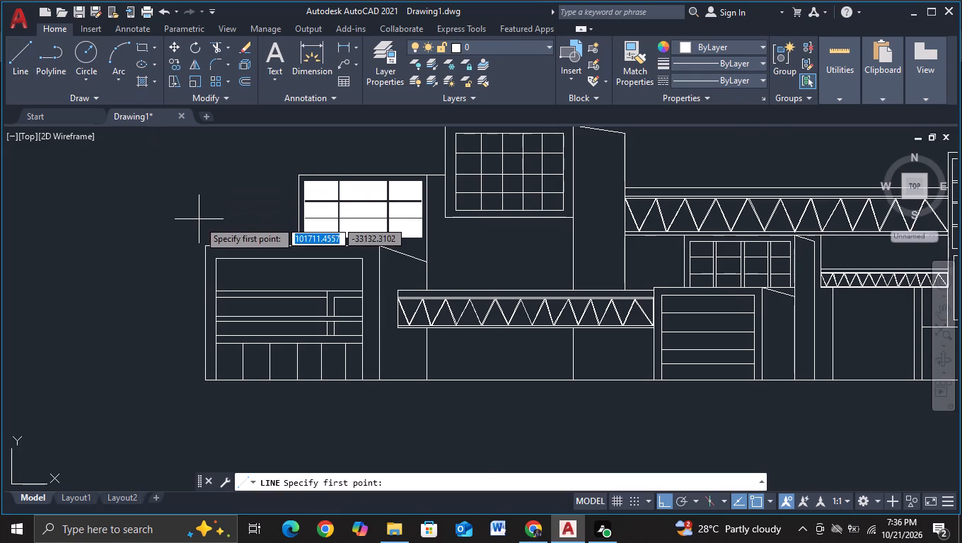
scroll(199, 221, up, 3)
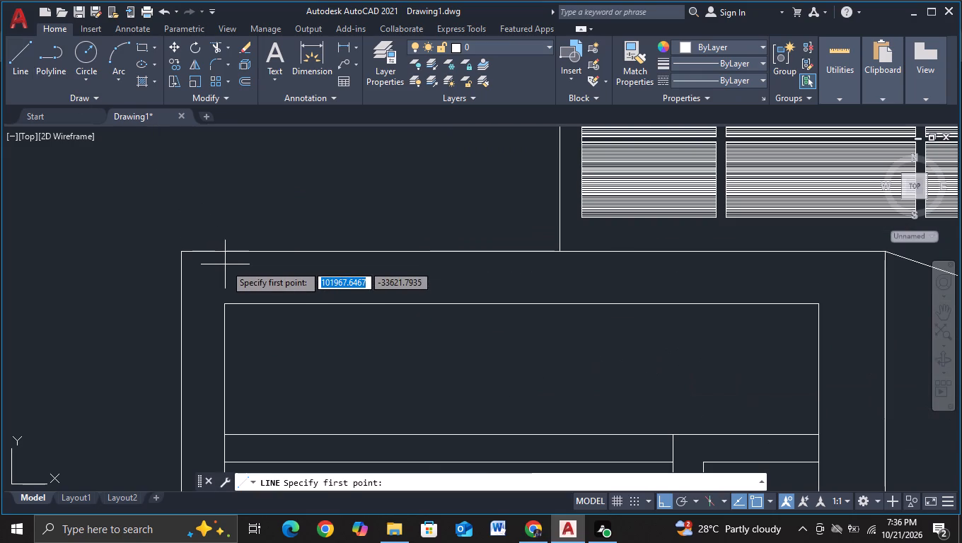
click(212, 261)
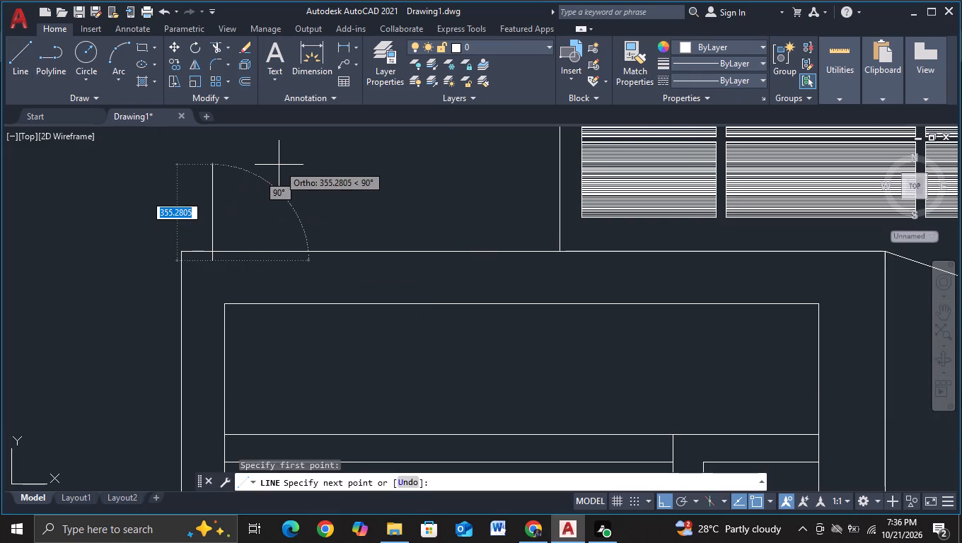
key(F8)
middle_drag(279, 165, 261, 269)
middle_drag(267, 206, 250, 283)
scroll(252, 261, down, 1)
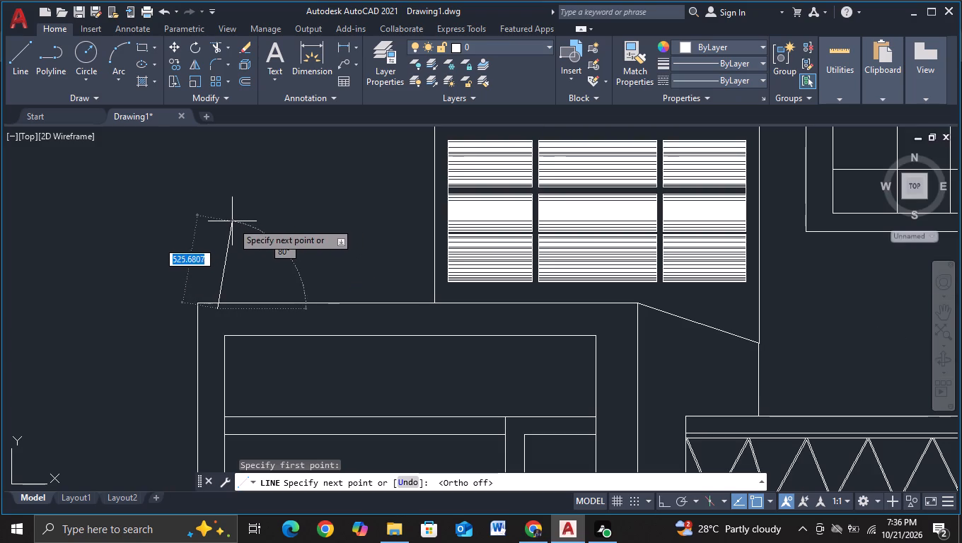
click(231, 226)
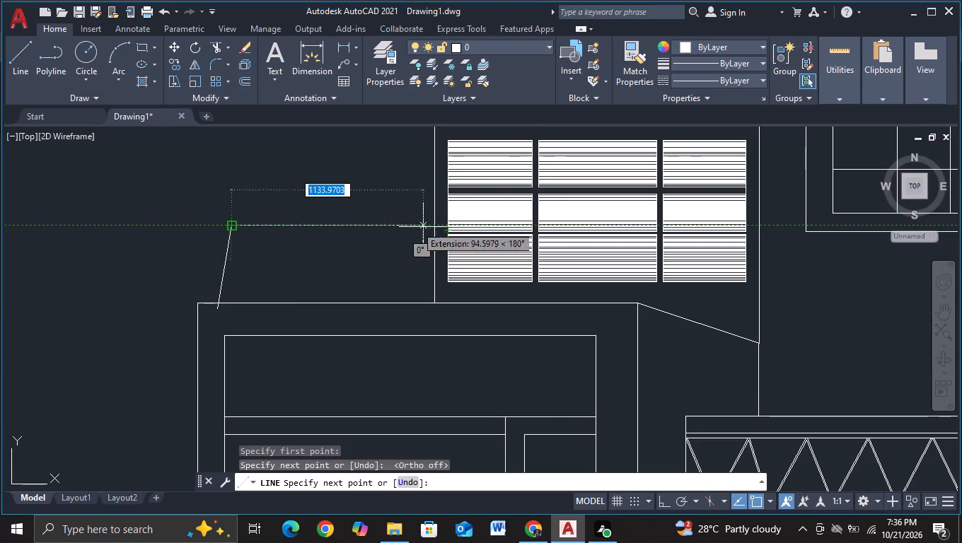
key(Escape)
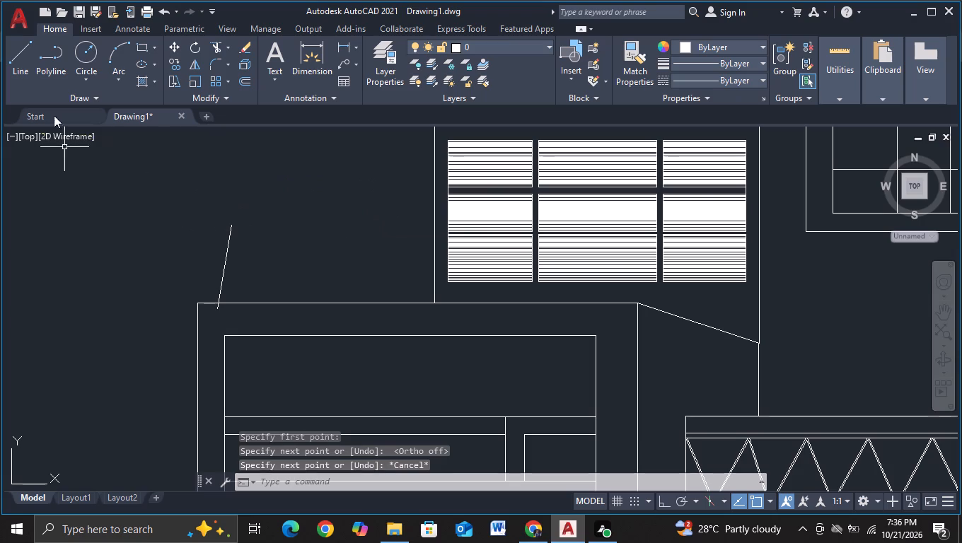
Trim the slanted line's overshoot below the roof line.
click(217, 43)
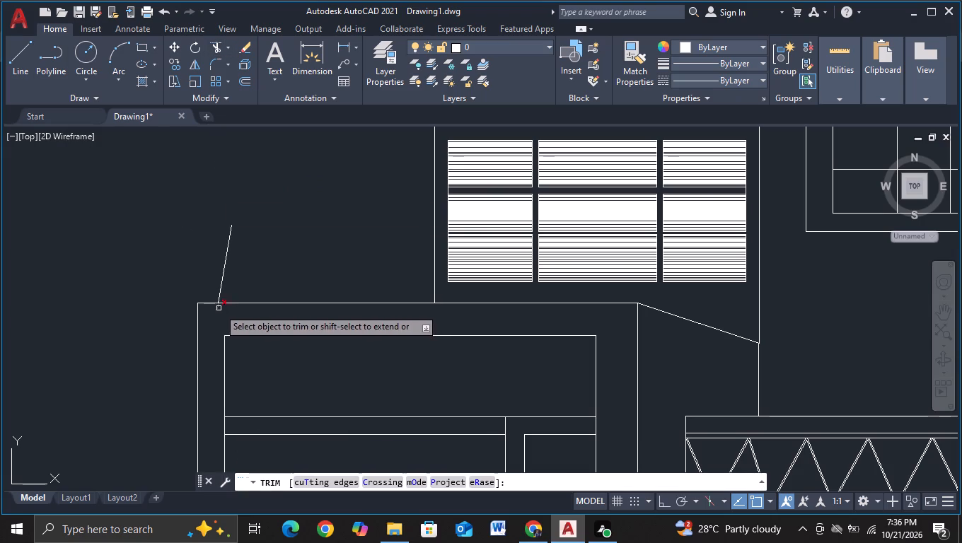
click(219, 308)
key(Escape)
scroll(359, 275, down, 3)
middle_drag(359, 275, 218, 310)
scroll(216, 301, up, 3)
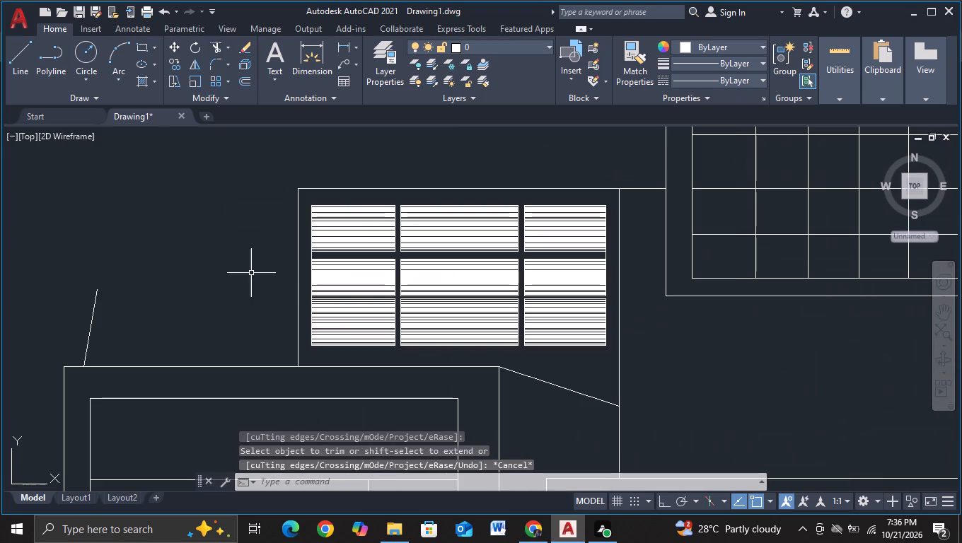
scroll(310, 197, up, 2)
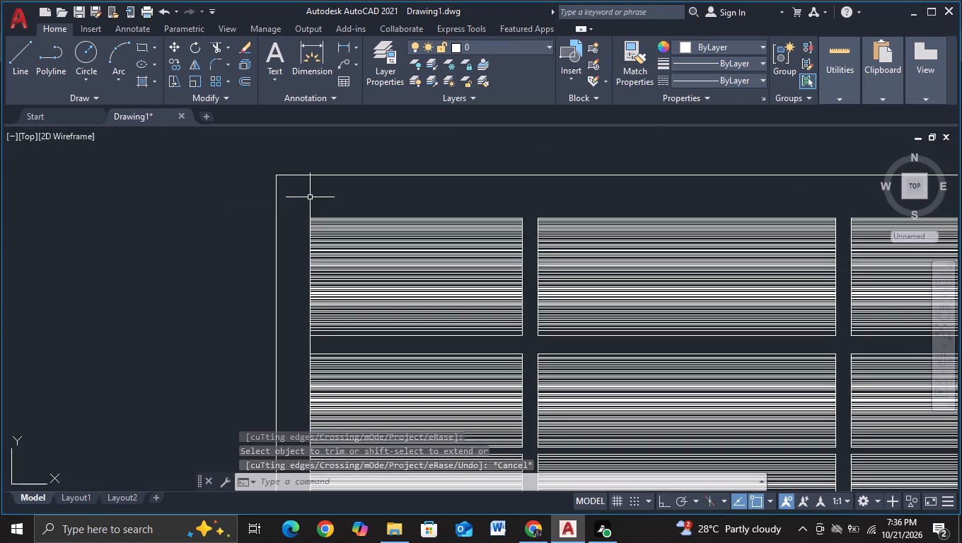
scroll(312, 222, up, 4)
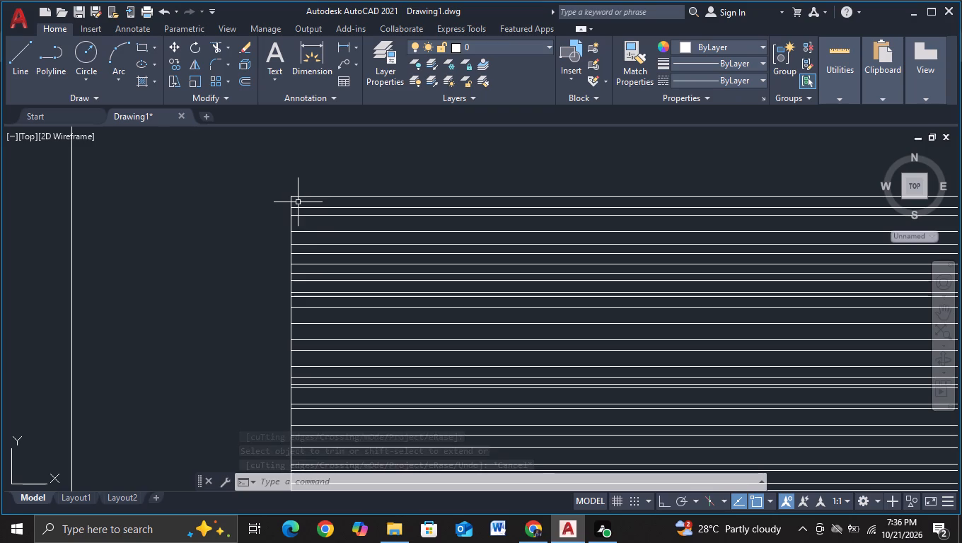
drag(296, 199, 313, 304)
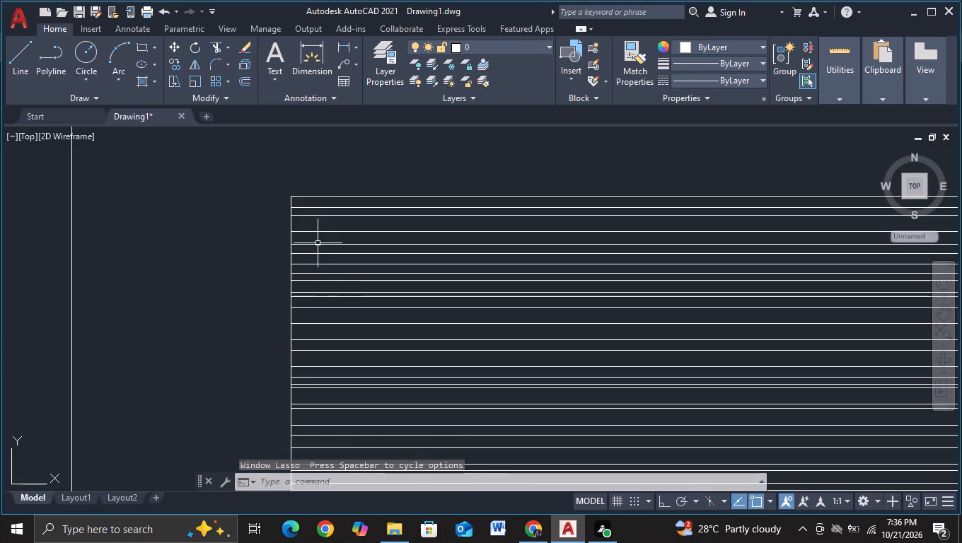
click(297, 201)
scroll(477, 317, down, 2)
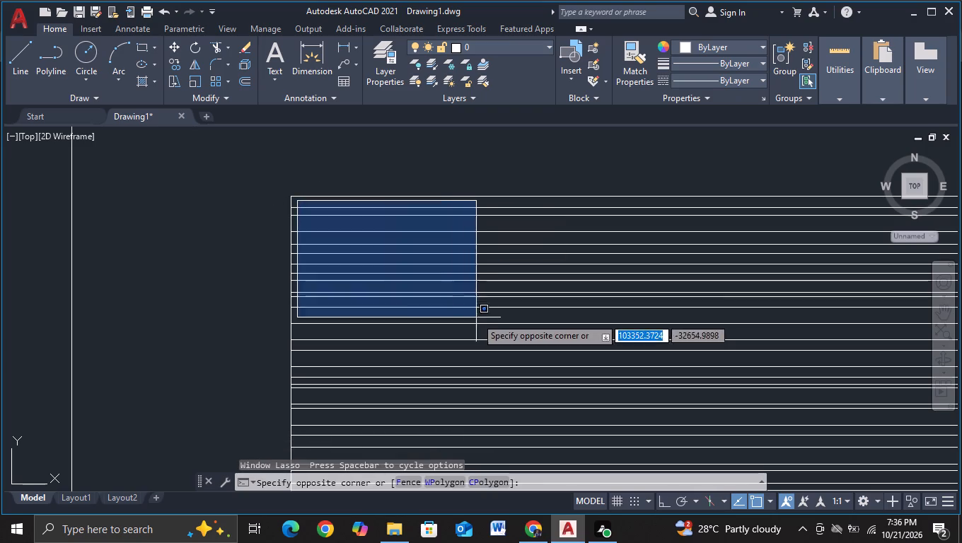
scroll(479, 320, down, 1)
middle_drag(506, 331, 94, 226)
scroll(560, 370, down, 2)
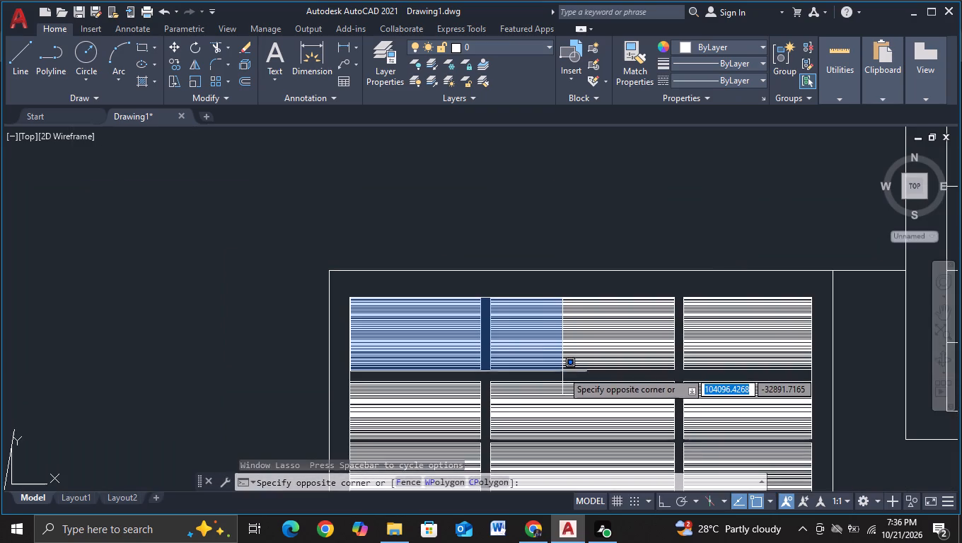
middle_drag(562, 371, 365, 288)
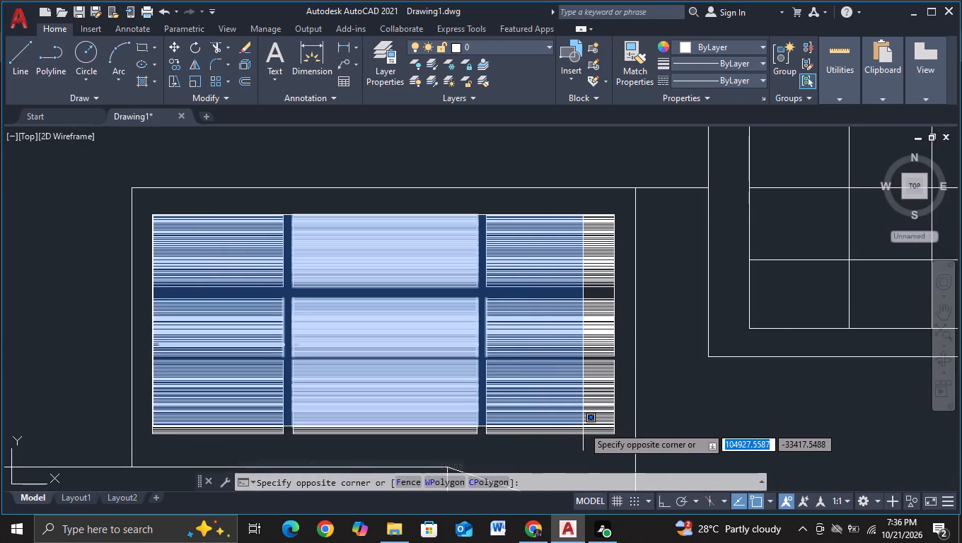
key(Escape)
Erase the entire window of horizontal louvre lines on the block behind the lowest building.
click(144, 198)
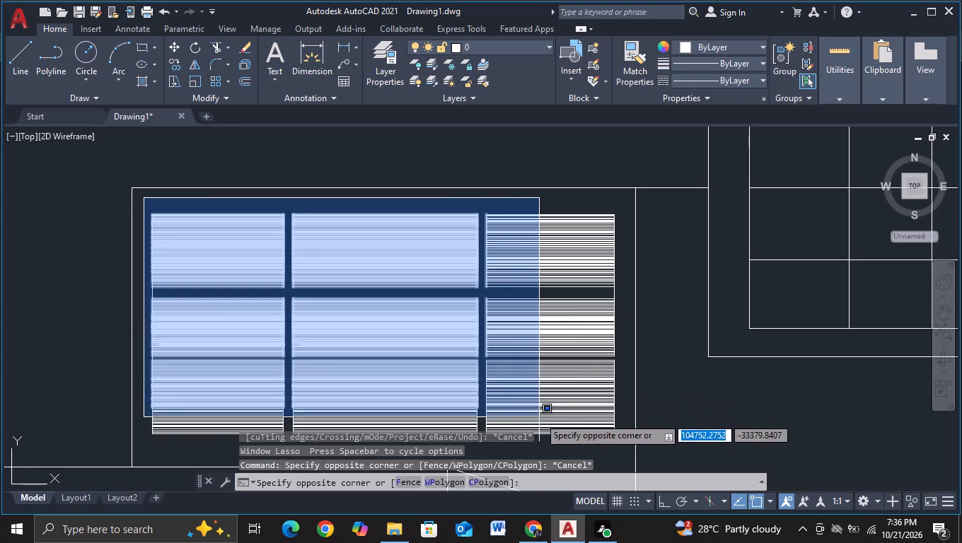
click(622, 452)
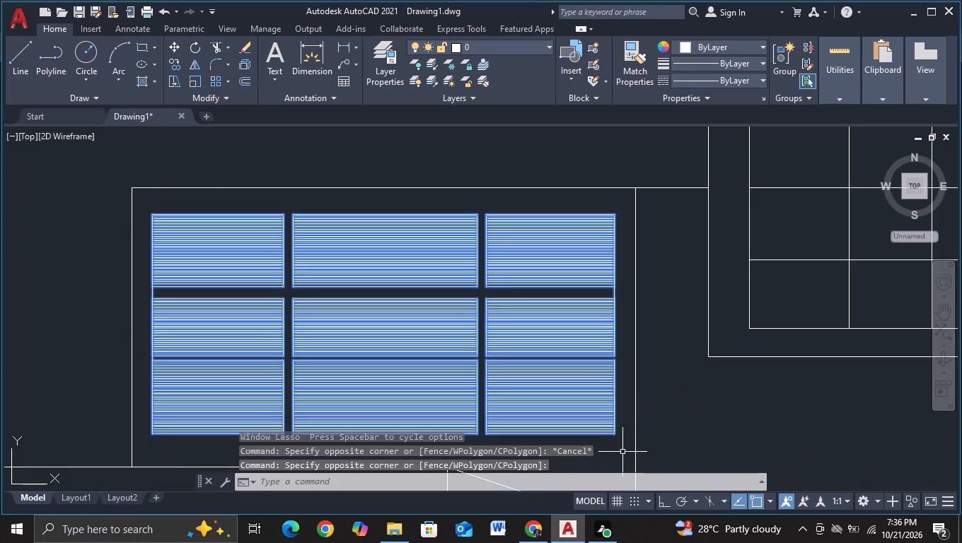
key(Delete)
Draw a horizontal line about 2177 units long from the slanted line's upper end, continuing with a slanted side down past the roof line.
scroll(622, 452, down, 2)
middle_drag(622, 452, 583, 259)
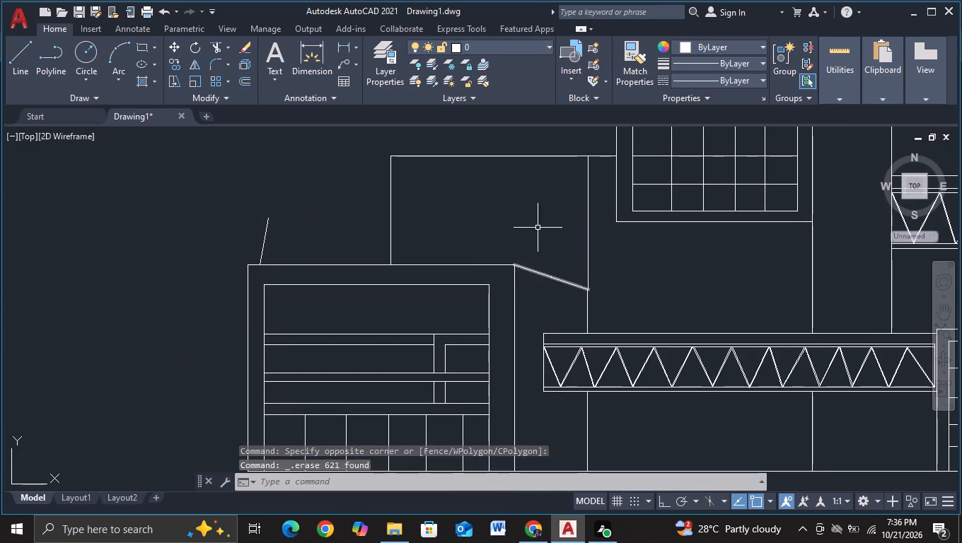
click(26, 62)
click(267, 221)
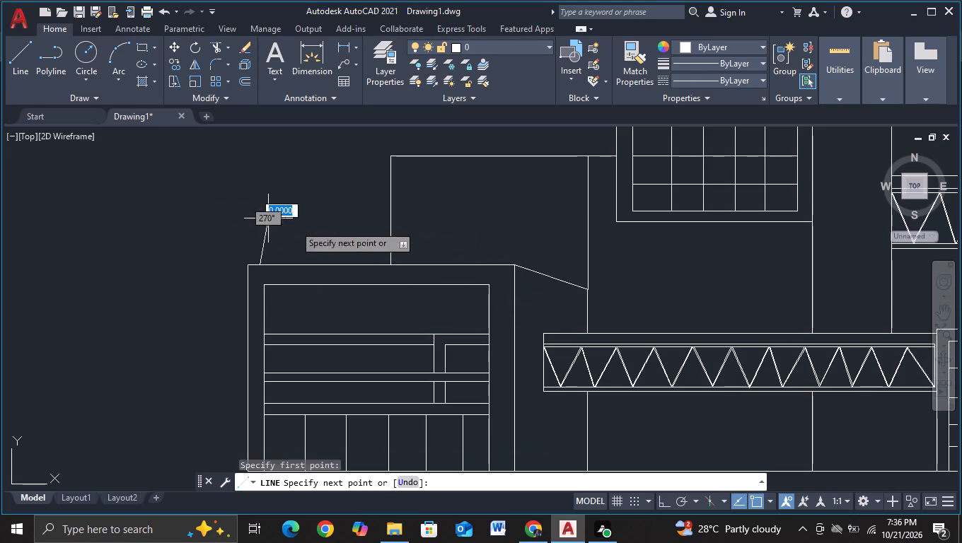
click(491, 216)
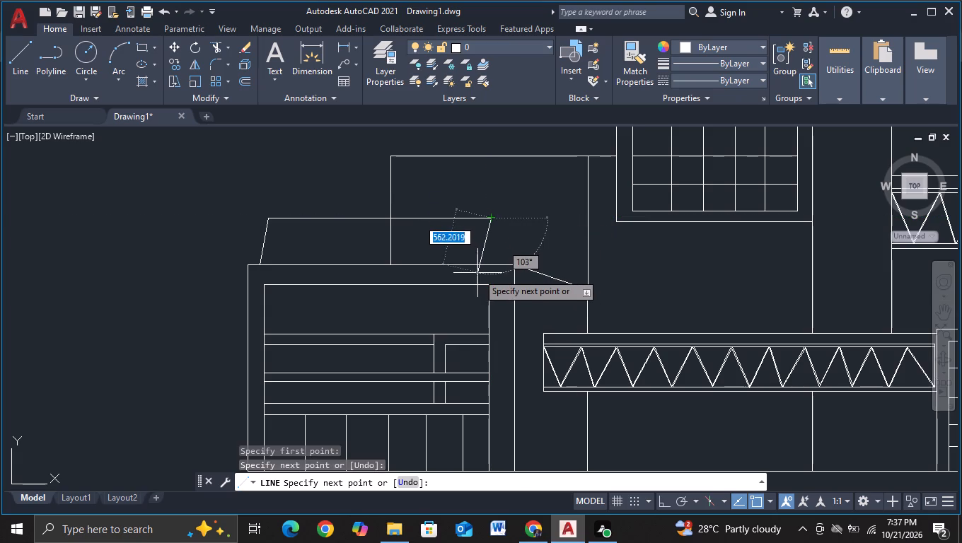
click(480, 274)
key(Escape)
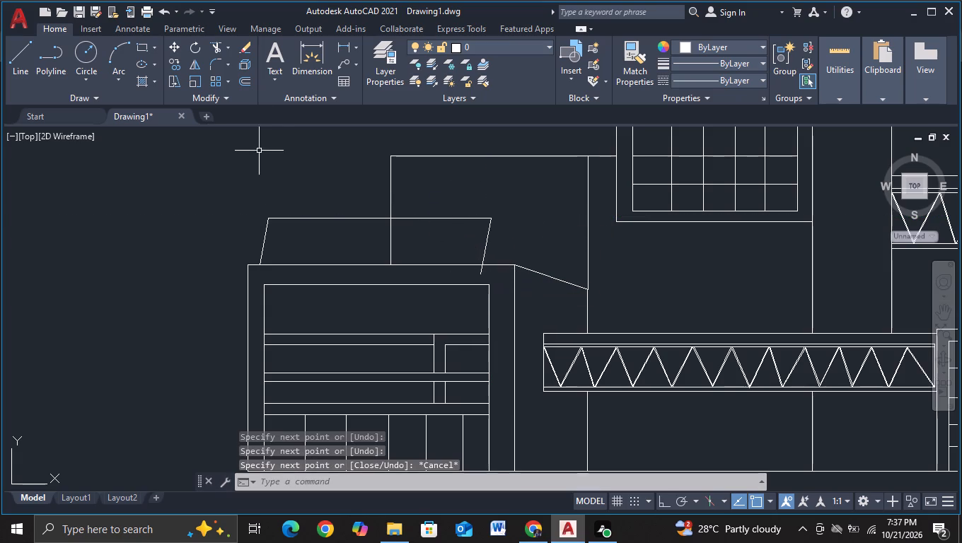
Trim the rear block's vertical edge inside the new slanted roof outline and the right slanted side's overshoot below the roof line.
click(216, 49)
drag(347, 238, 411, 243)
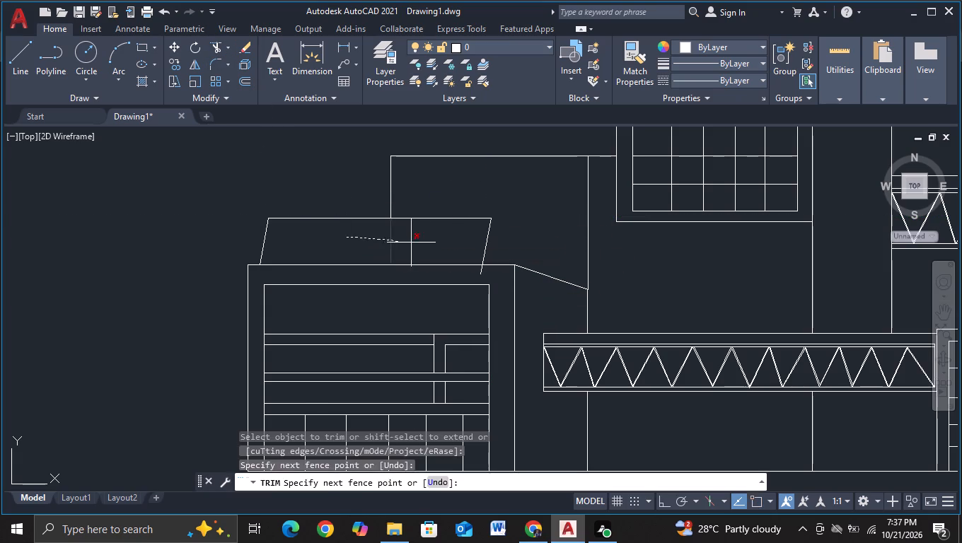
click(479, 271)
key(Escape)
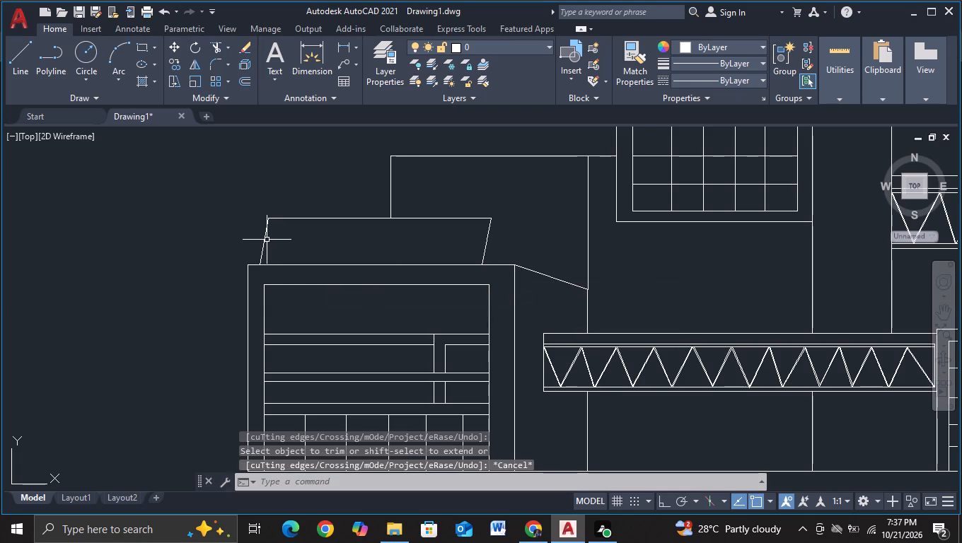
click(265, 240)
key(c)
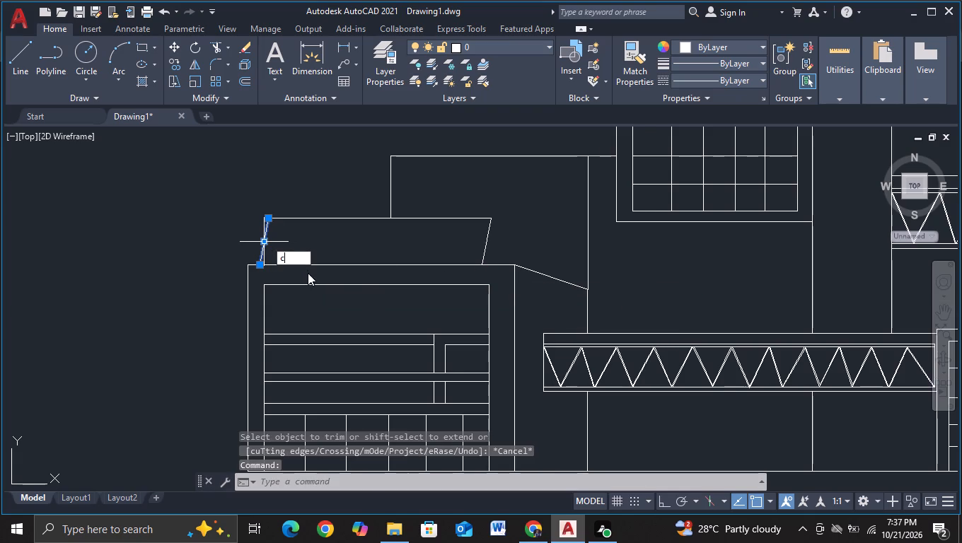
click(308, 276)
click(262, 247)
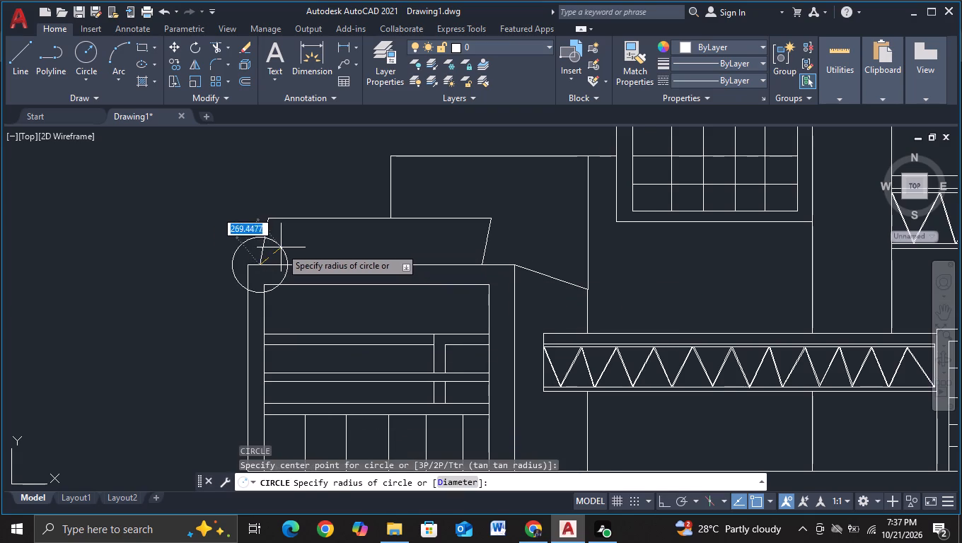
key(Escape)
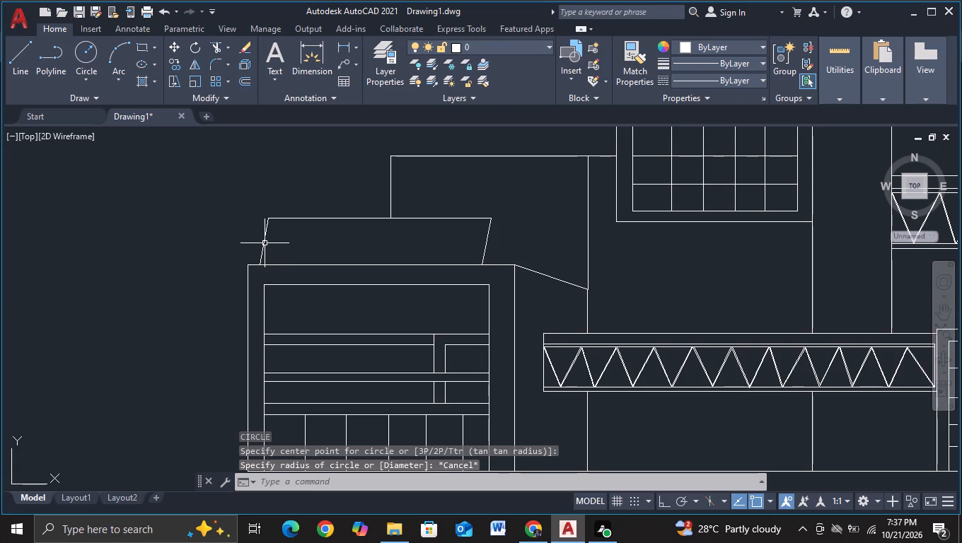
Copy the left slanted edge horizontally six times with ortho on and object snap off, forming four narrow slanted bars across the roof outline.
click(265, 243)
key(c)
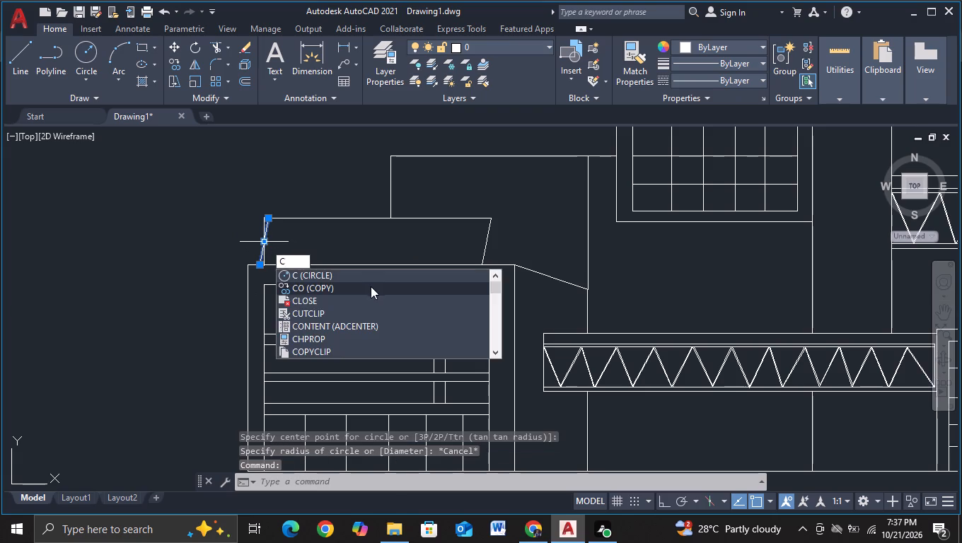
click(371, 286)
click(262, 247)
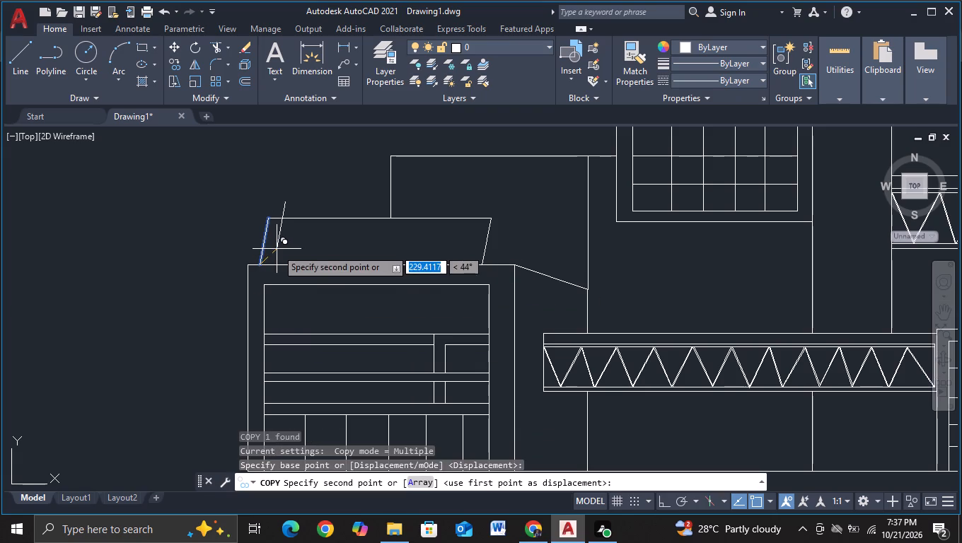
key(F8)
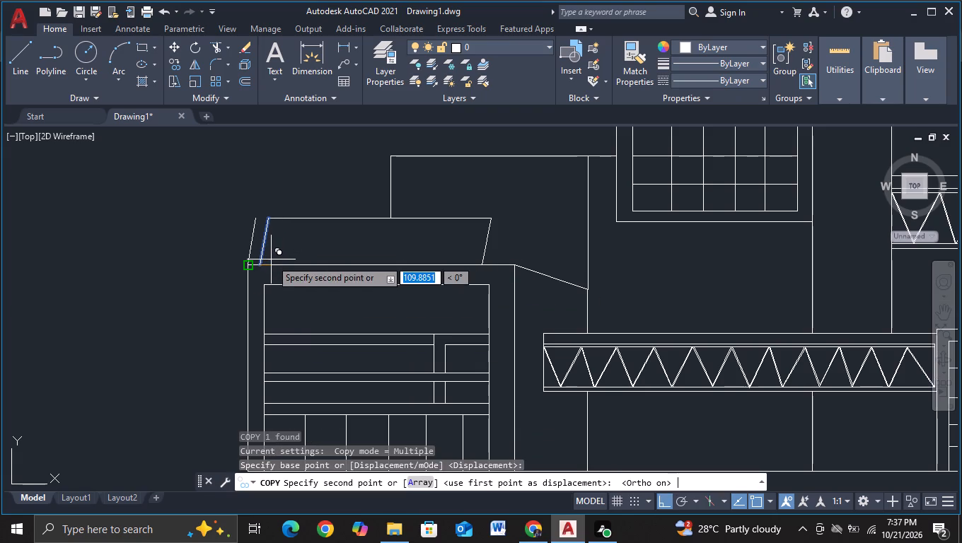
scroll(274, 266, up, 2)
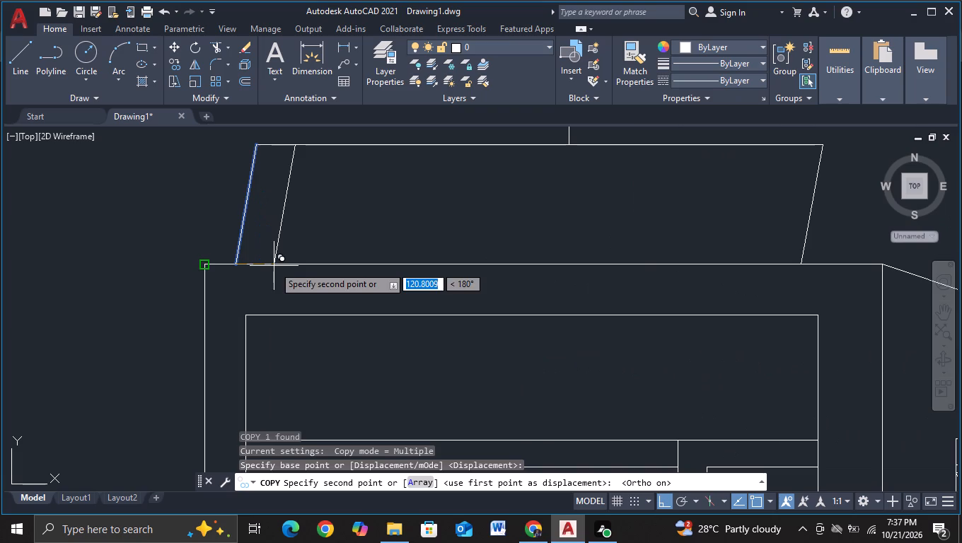
key(F3)
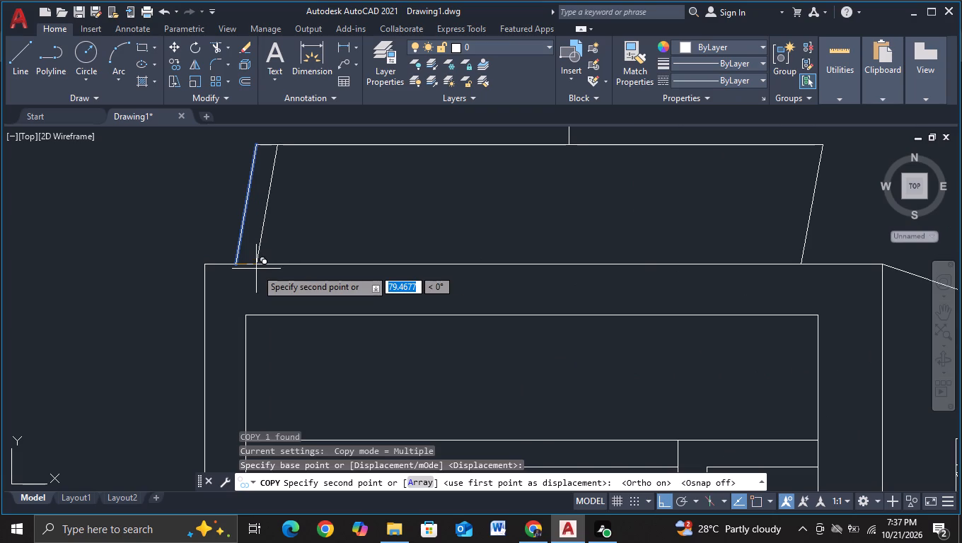
click(256, 269)
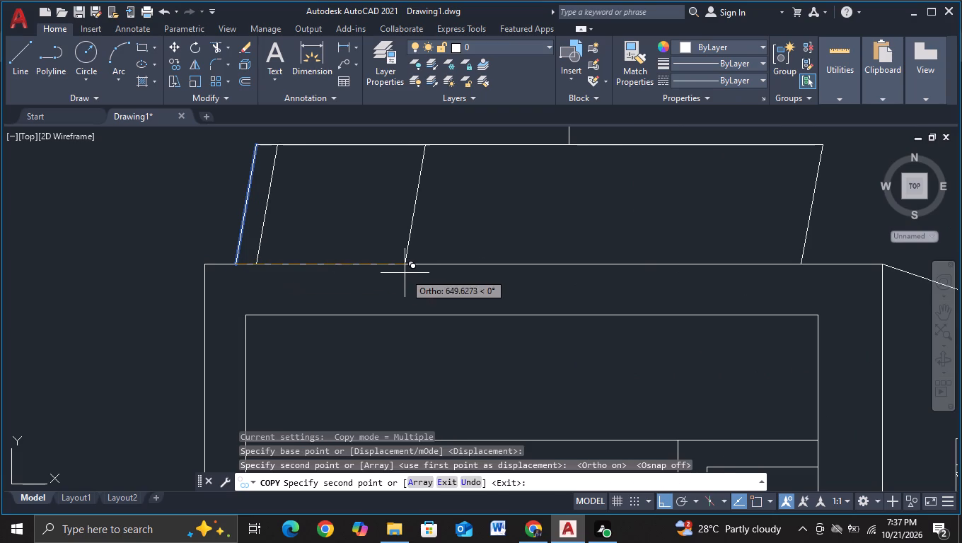
click(401, 273)
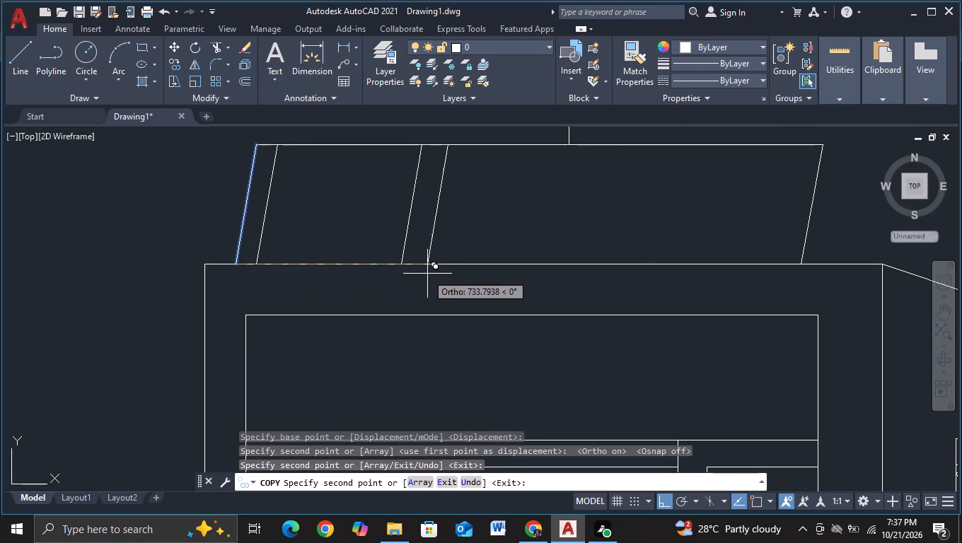
click(427, 274)
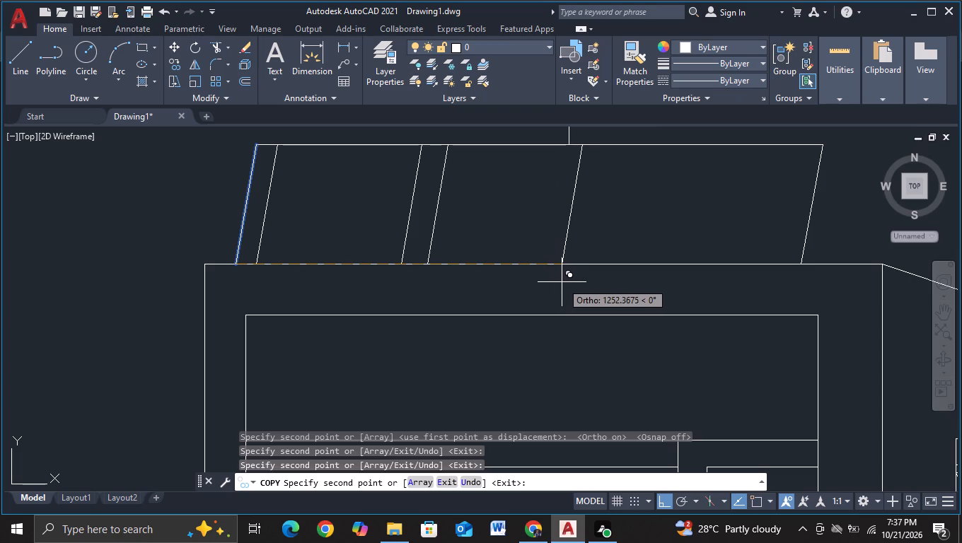
click(562, 282)
click(586, 284)
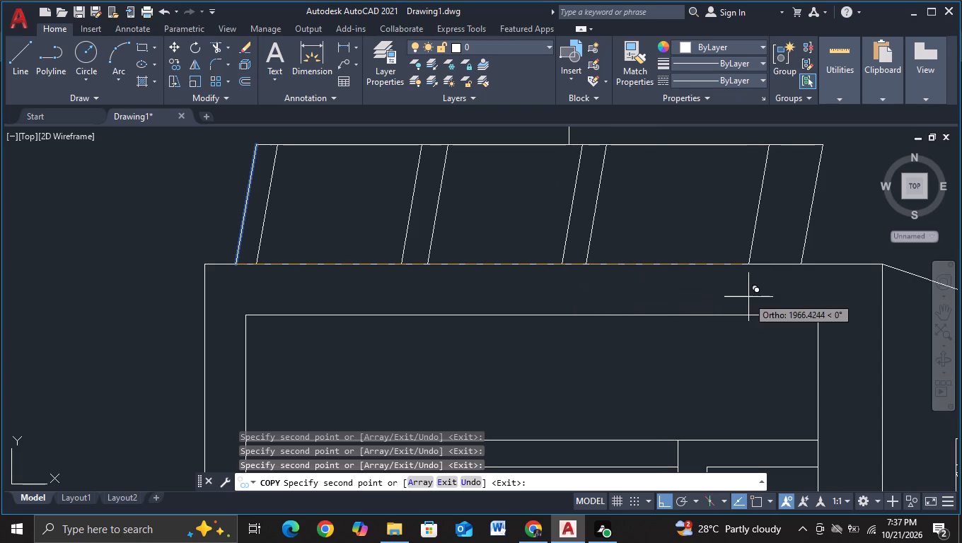
click(775, 296)
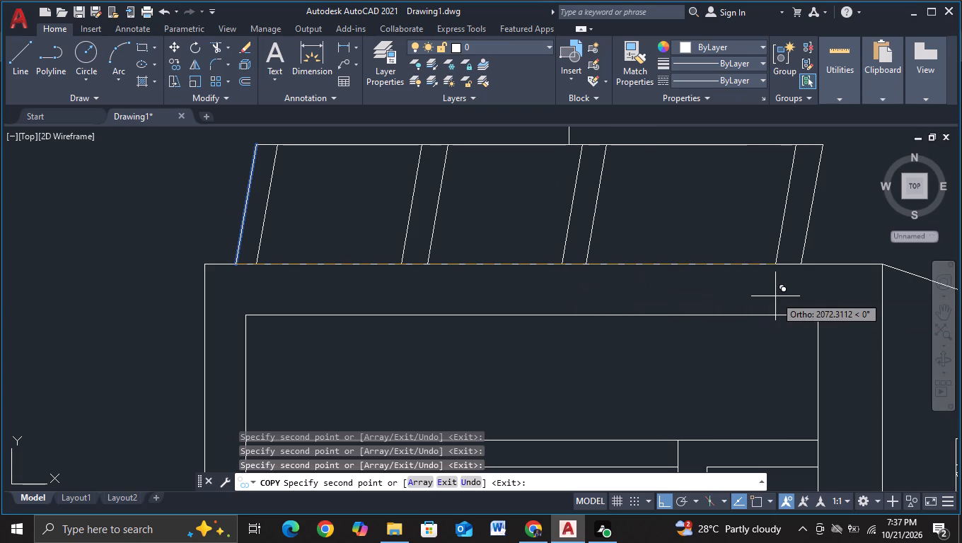
Draw a vertical line from the slanted rooftop frame's upper right corner down past the roof line, with object snap on.
key(Escape)
scroll(775, 296, down, 2)
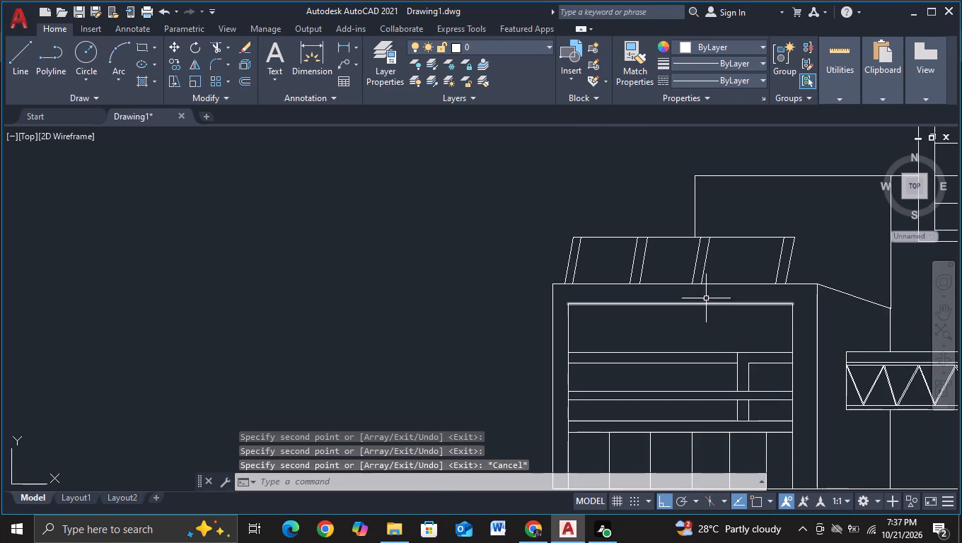
middle_drag(710, 295, 492, 286)
click(31, 65)
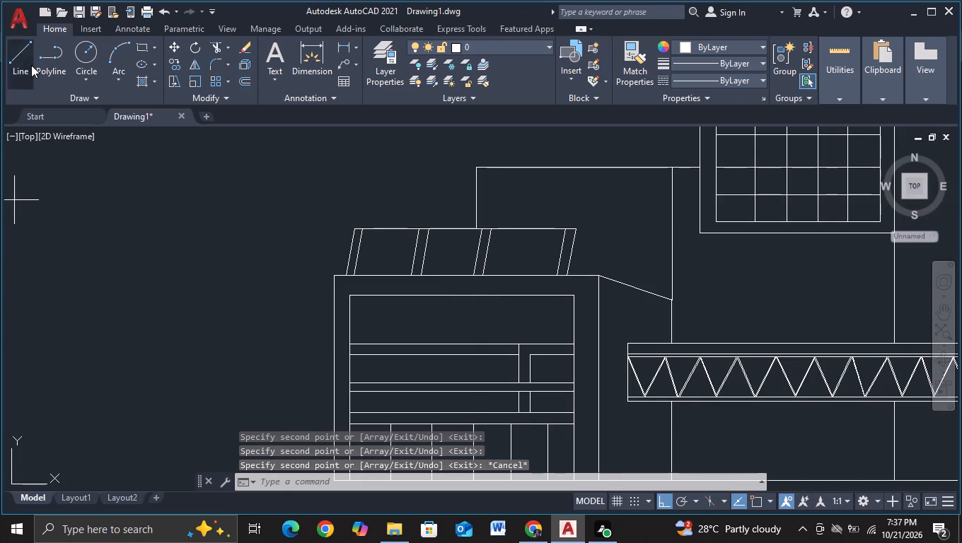
key(F3)
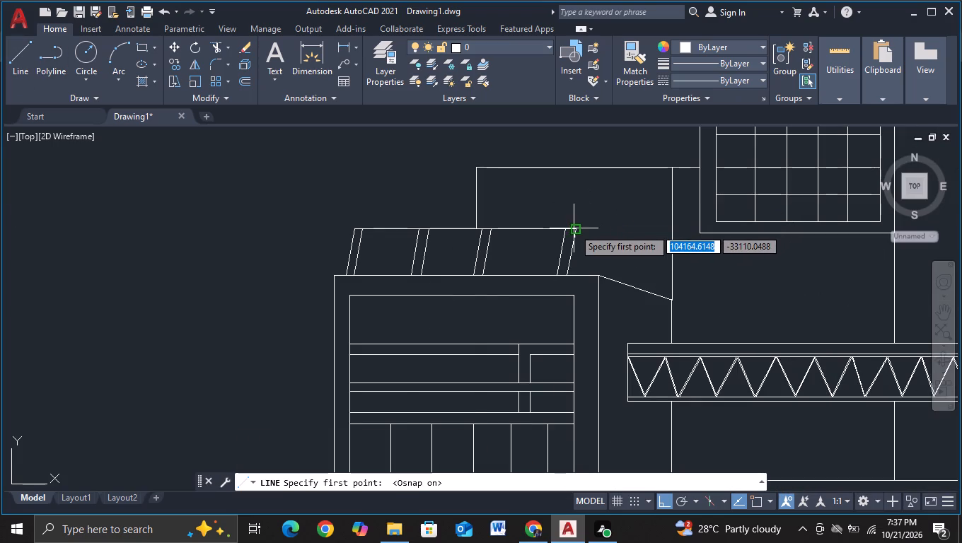
click(574, 228)
scroll(569, 282, up, 2)
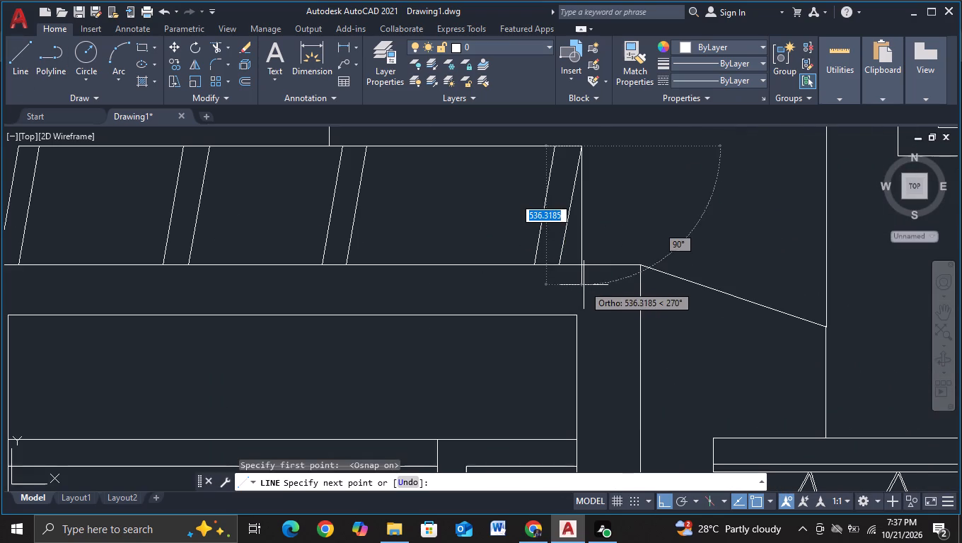
click(584, 300)
key(Escape)
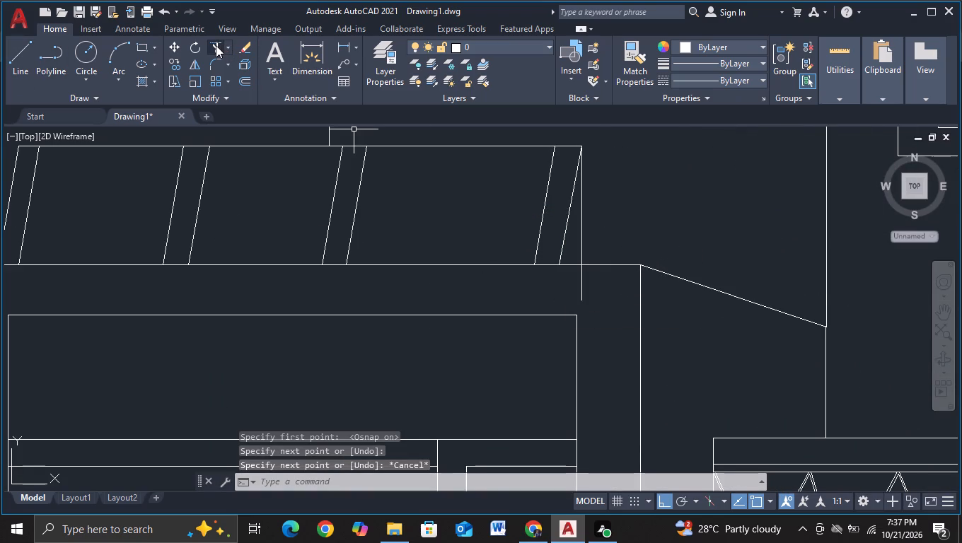
Trim the new vertical line's overshoot below the roof line.
click(216, 45)
drag(578, 284, 603, 284)
scroll(603, 284, down, 2)
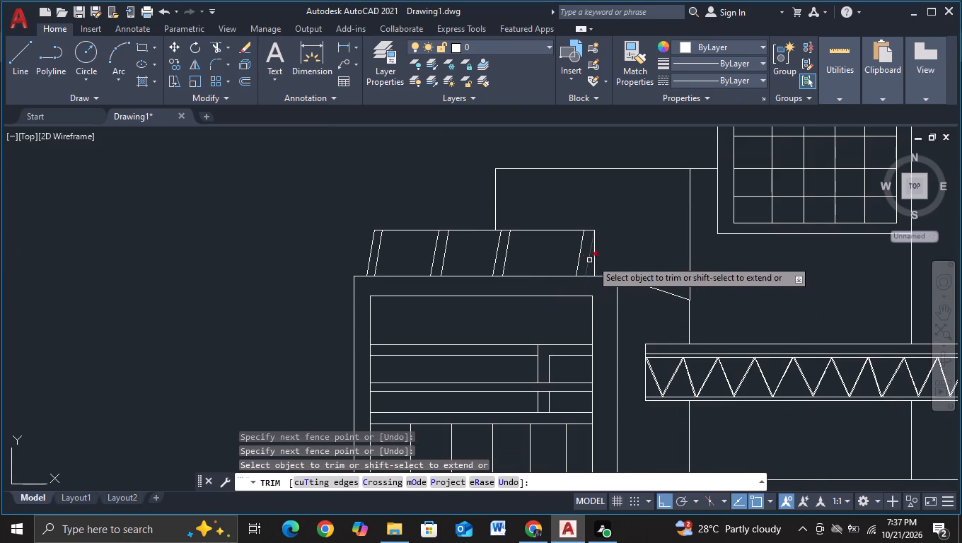
scroll(599, 256, up, 2)
key(Escape)
scroll(604, 256, down, 3)
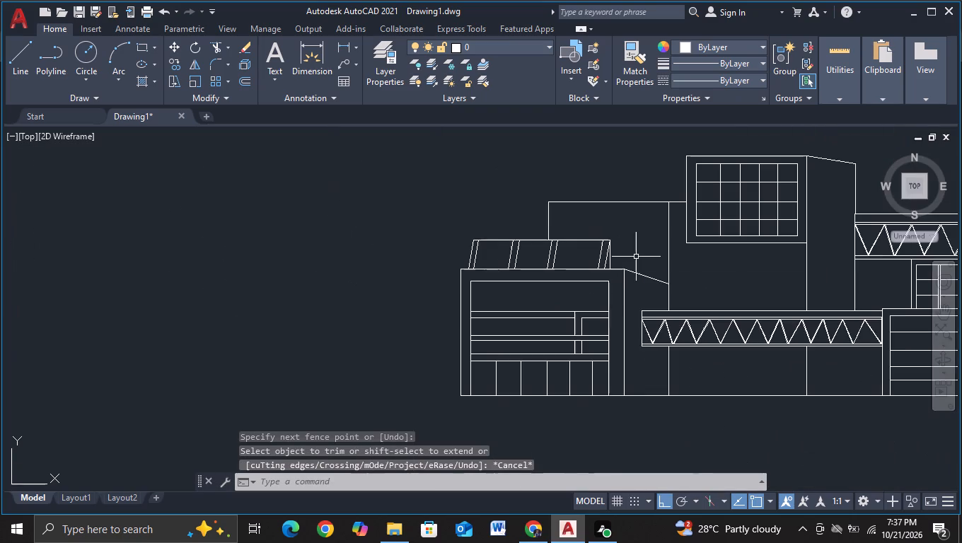
Draw a vertical line near the rear block's right edge, from below the sloping side line to above the block's roof line.
middle_drag(639, 257, 539, 223)
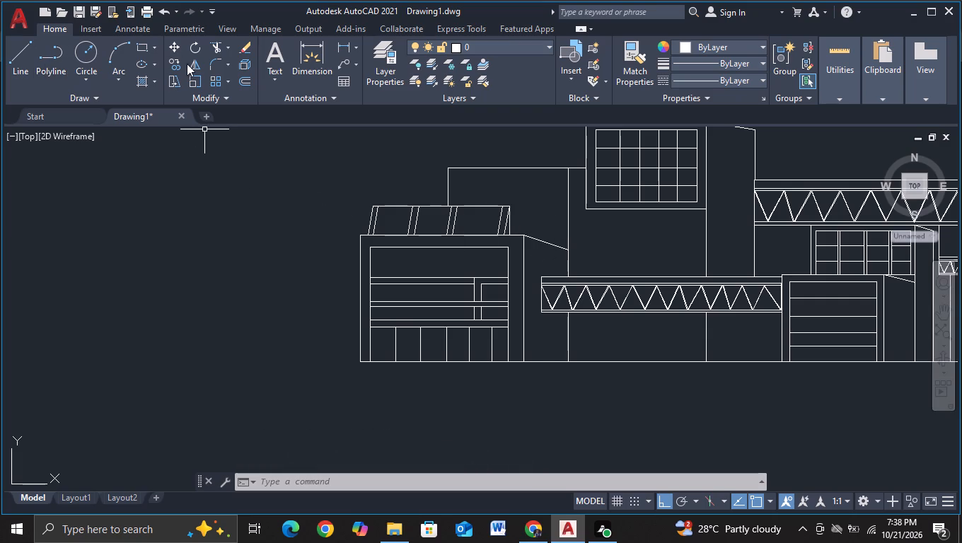
click(29, 78)
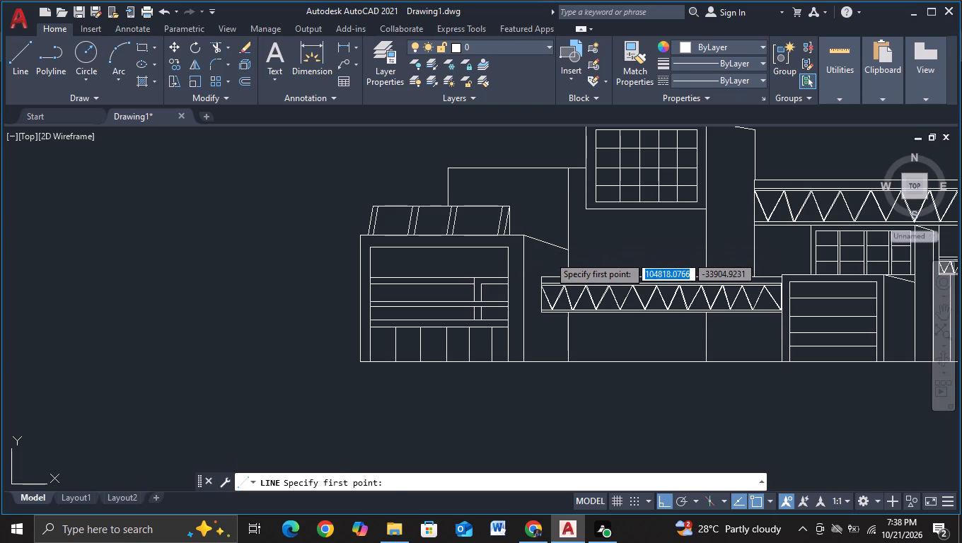
click(549, 256)
middle_drag(545, 144, 549, 212)
click(545, 199)
key(Escape)
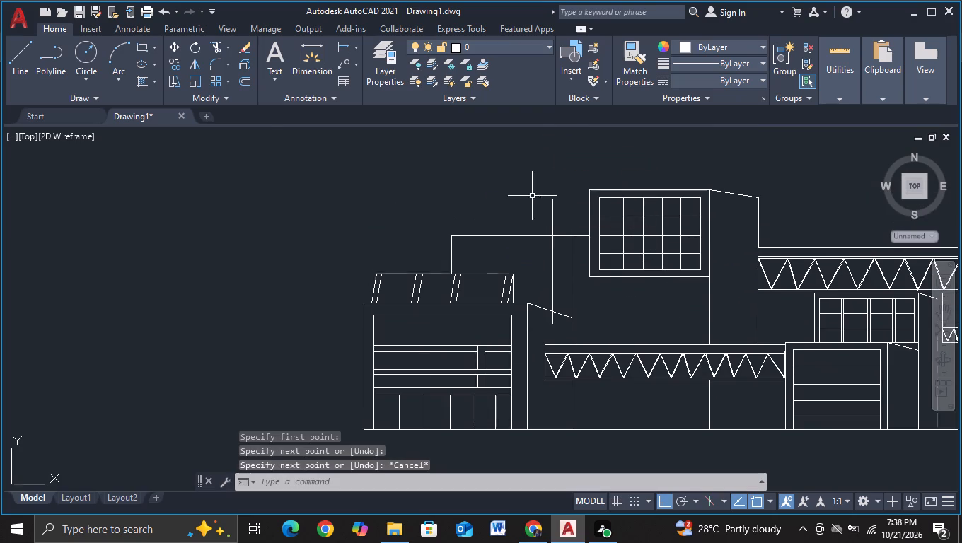
Trim the new vertical line's ends above the rear block's roof line and below the sloping side line.
click(215, 47)
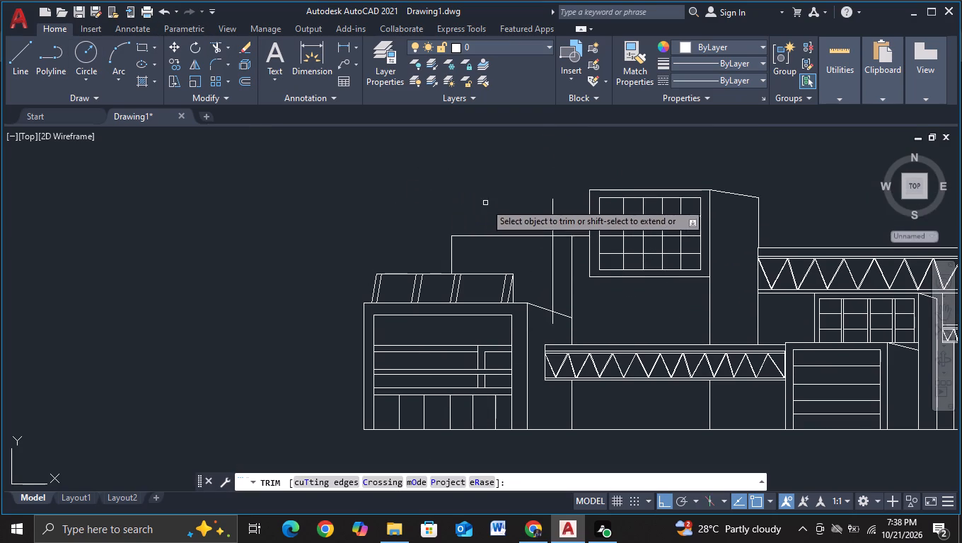
drag(564, 211, 516, 214)
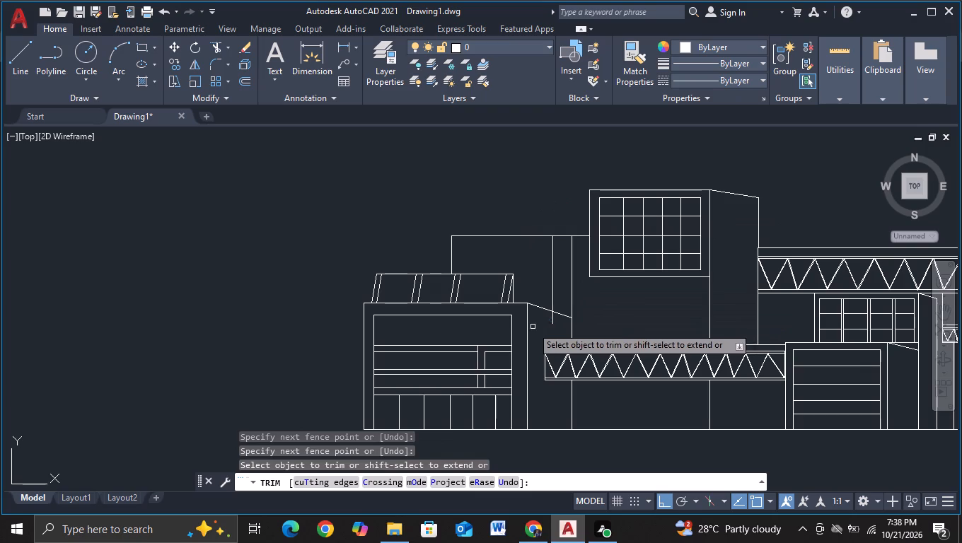
click(555, 320)
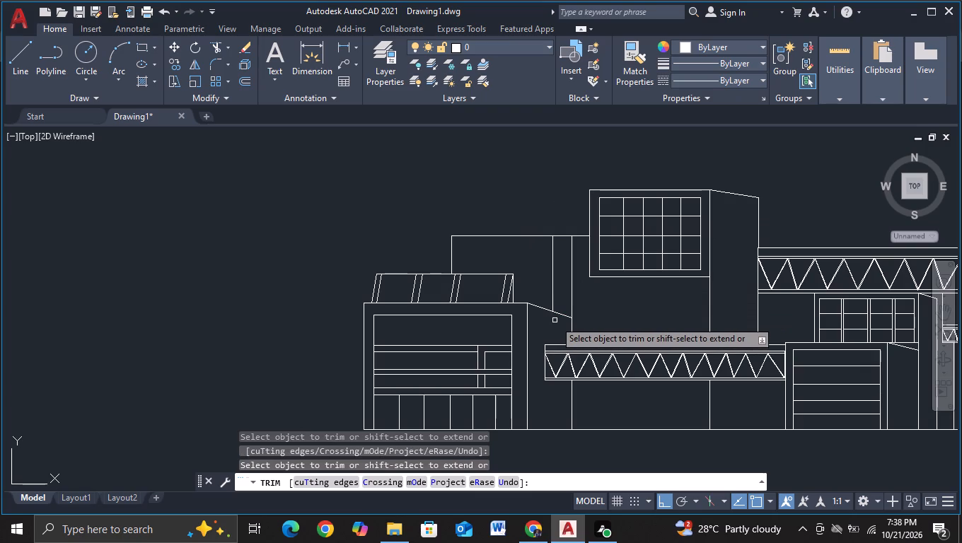
key(Escape)
Copy the trimmed vertical line about 49 units to the right with object snap off.
click(552, 293)
key(c)
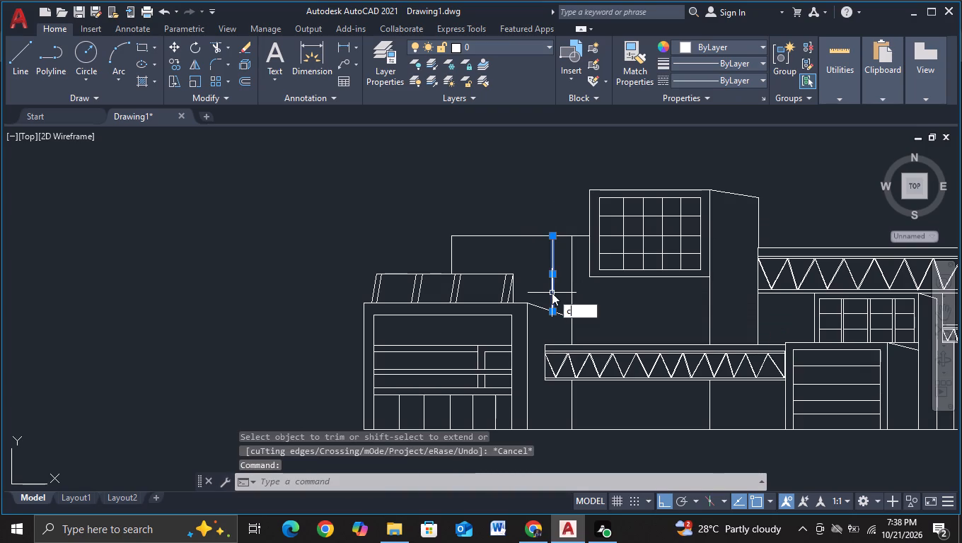
click(584, 336)
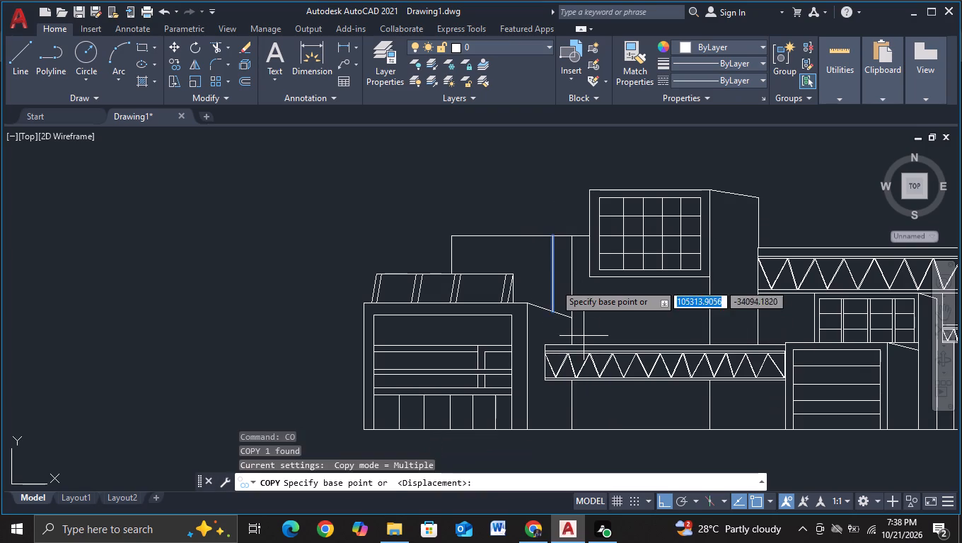
click(552, 275)
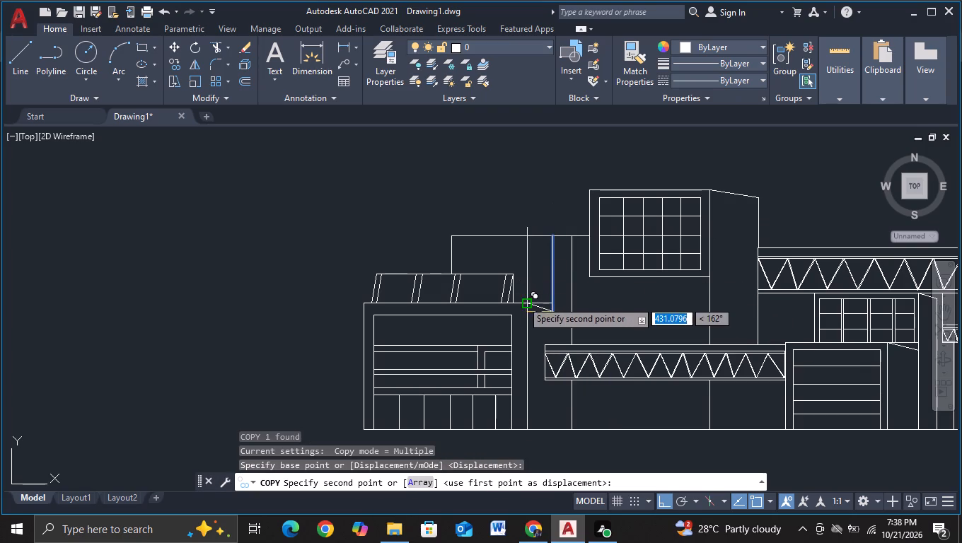
scroll(534, 304, up, 2)
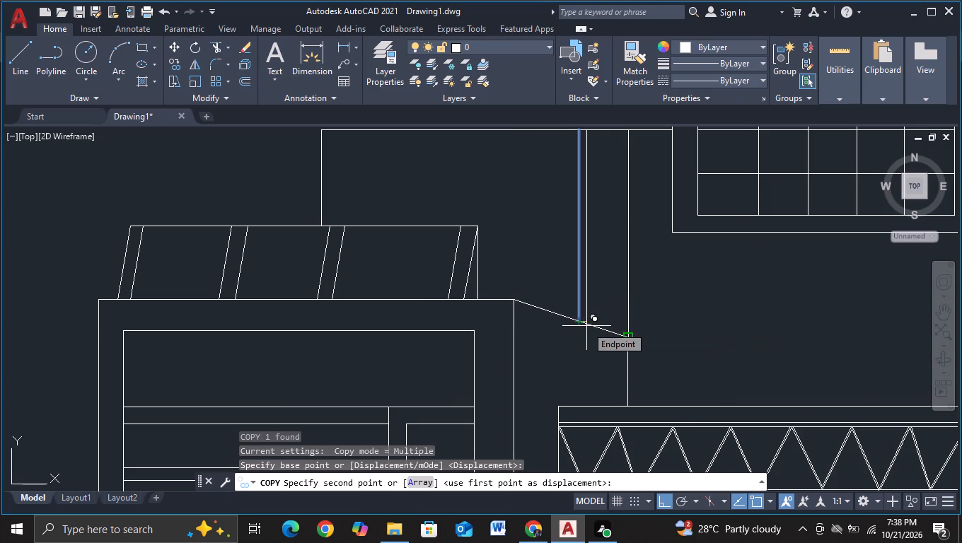
key(F3)
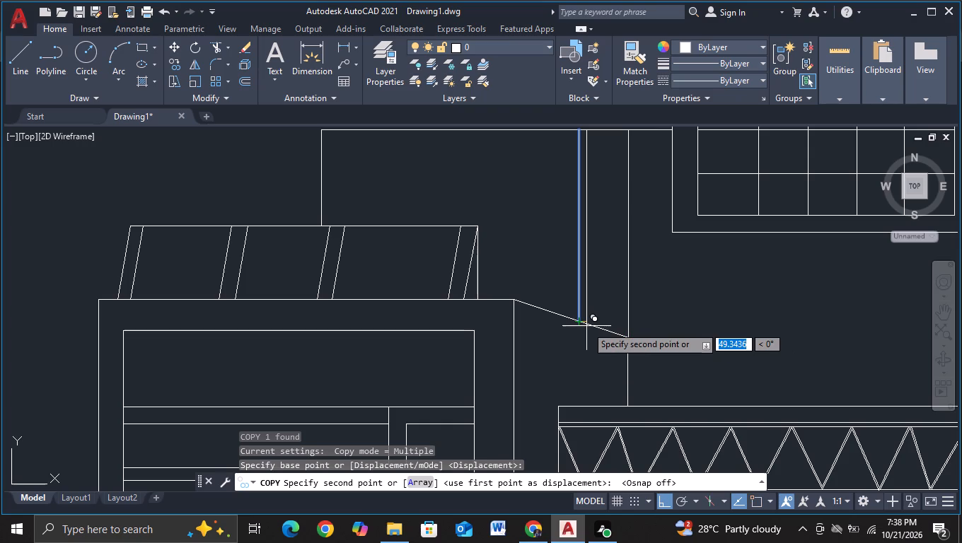
click(586, 326)
middle_drag(586, 326, 535, 384)
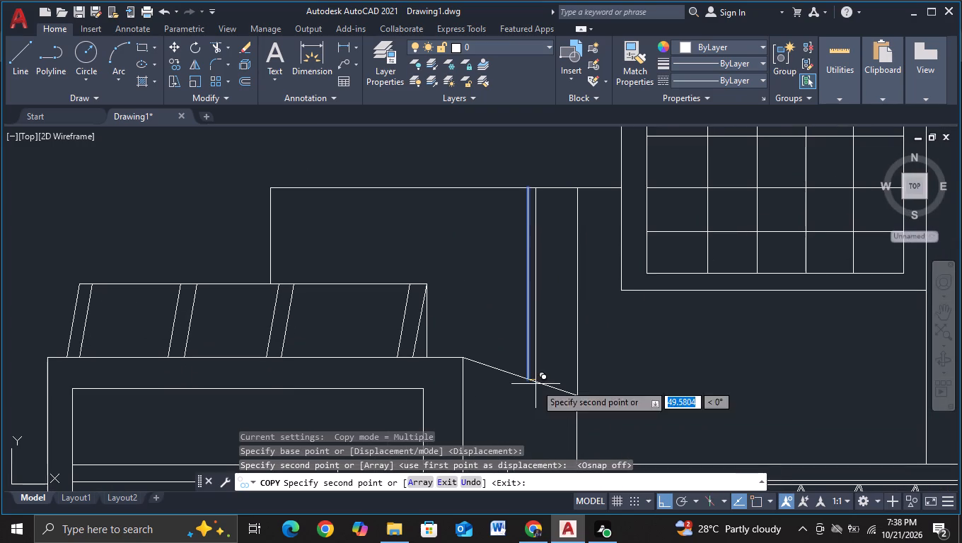
key(Escape)
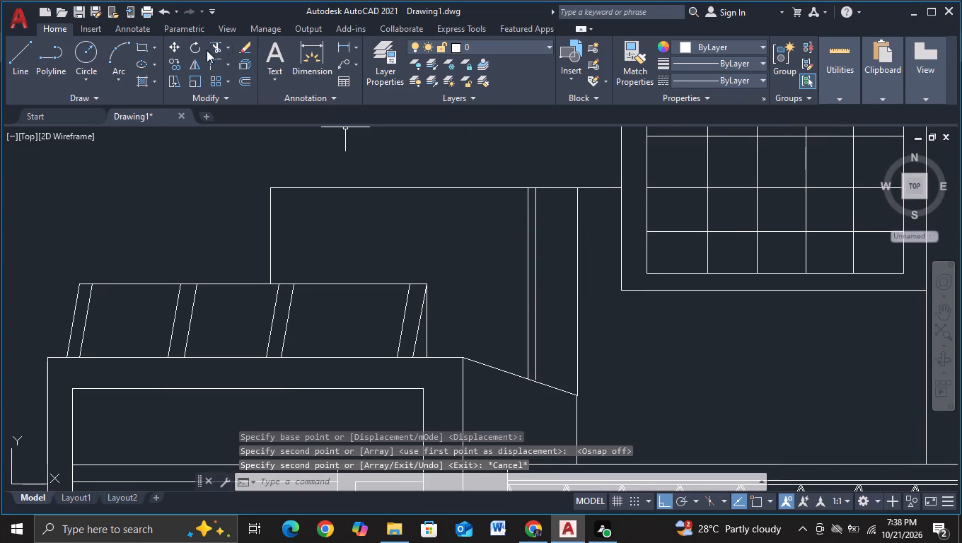
Trim the rear block's roof line between the copied vertical line and the block's right edge.
click(219, 44)
drag(550, 209, 548, 177)
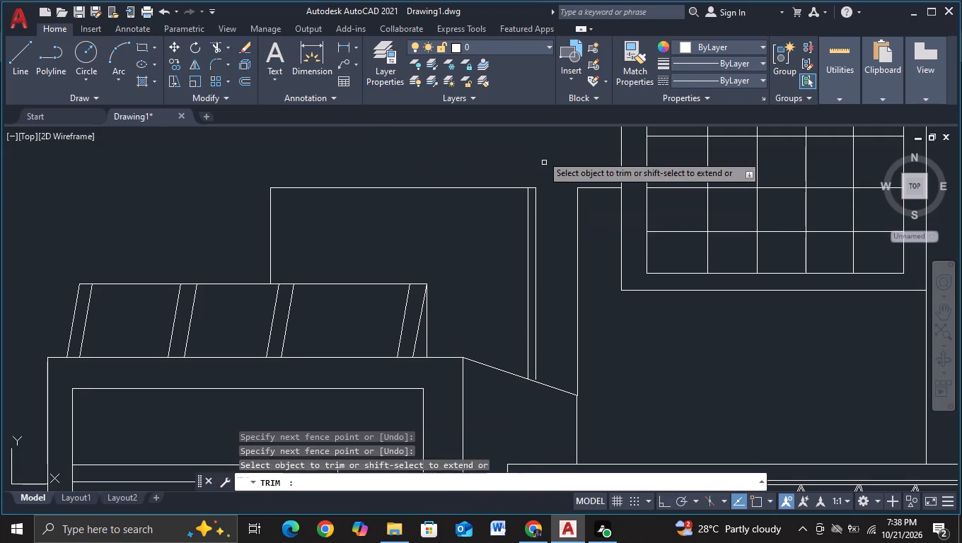
key(Escape)
Draw a line about 451 units long sloping down 34° from the copied line's top past the right edge, with ortho off.
click(18, 68)
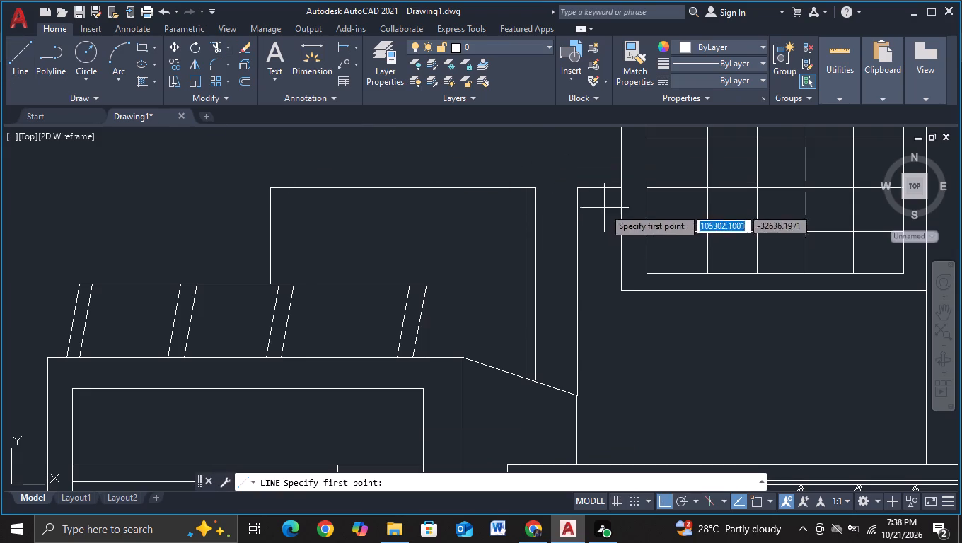
key(F3)
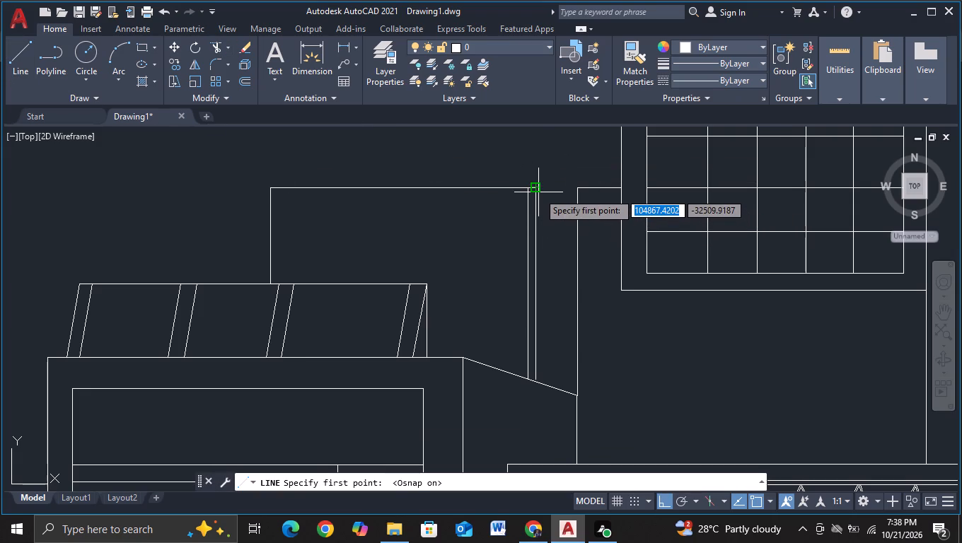
click(538, 192)
key(F8)
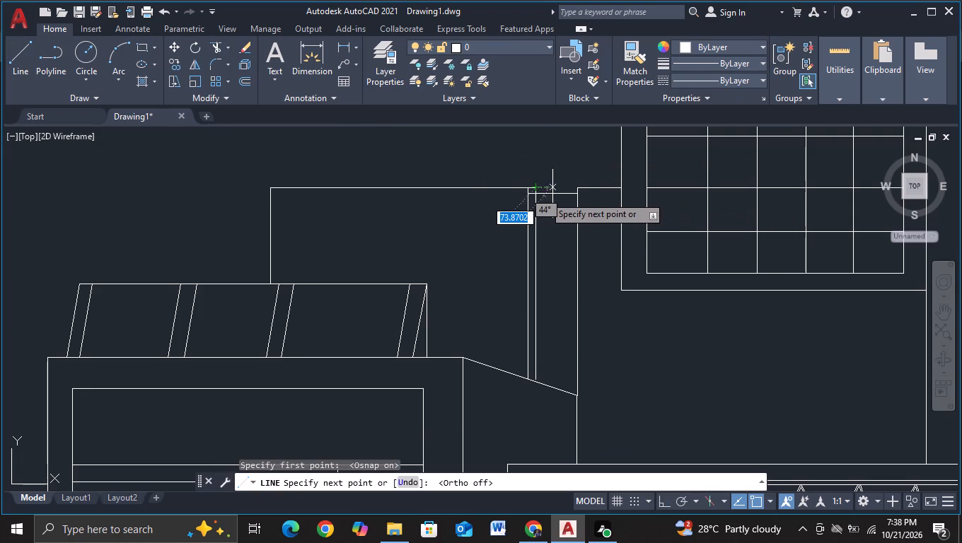
click(595, 229)
key(Escape)
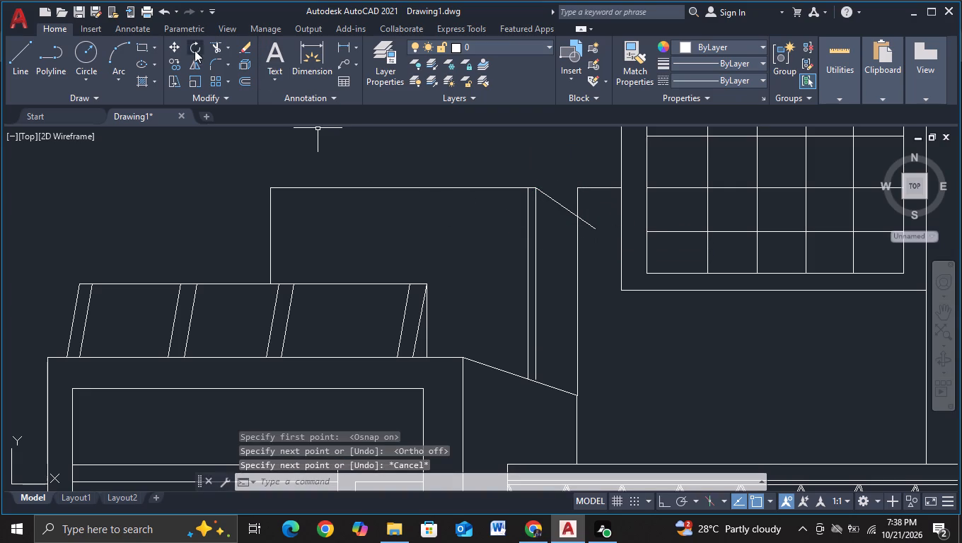
Trim the sloping line's overshoot beyond the rear block's right vertical edge.
click(220, 52)
click(596, 229)
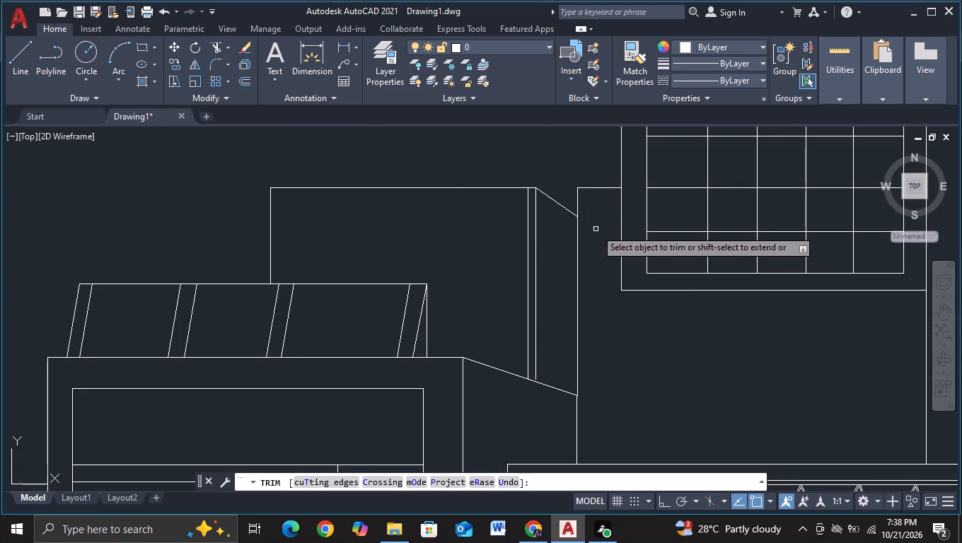
scroll(597, 242, down, 2)
middle_drag(618, 308, 601, 275)
key(Escape)
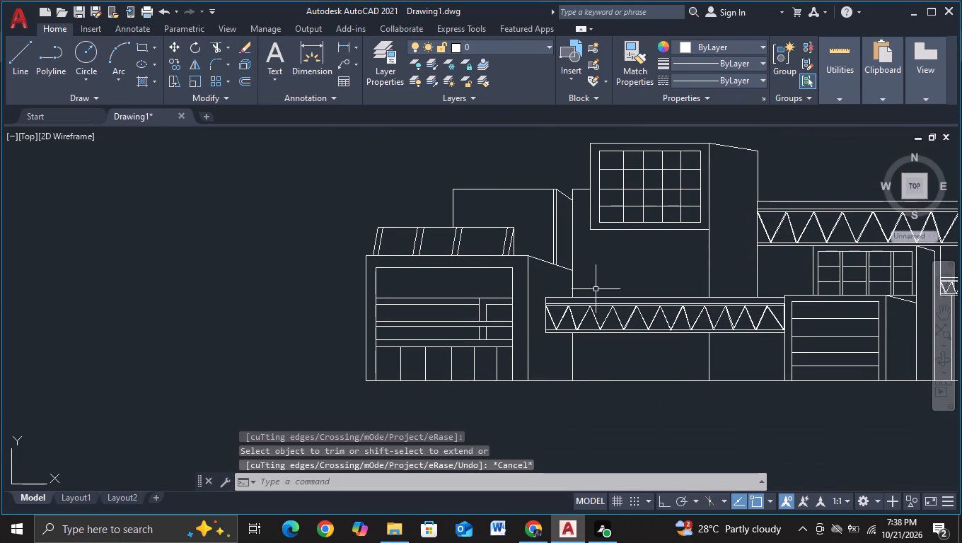
Erase the short horizontal line between the rear block's right vertical edge and the block with the grid window.
middle_drag(600, 413, 490, 394)
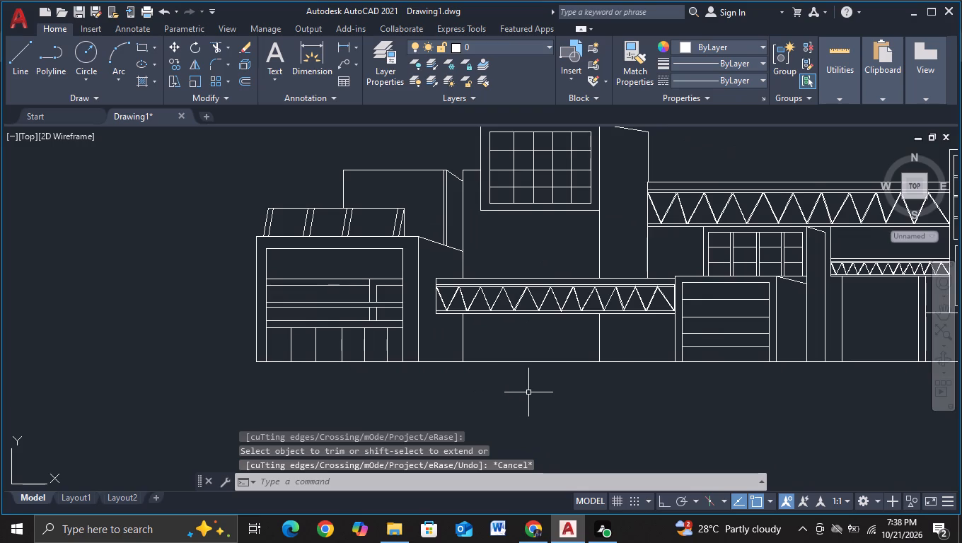
middle_drag(514, 396, 424, 401)
middle_click(475, 384)
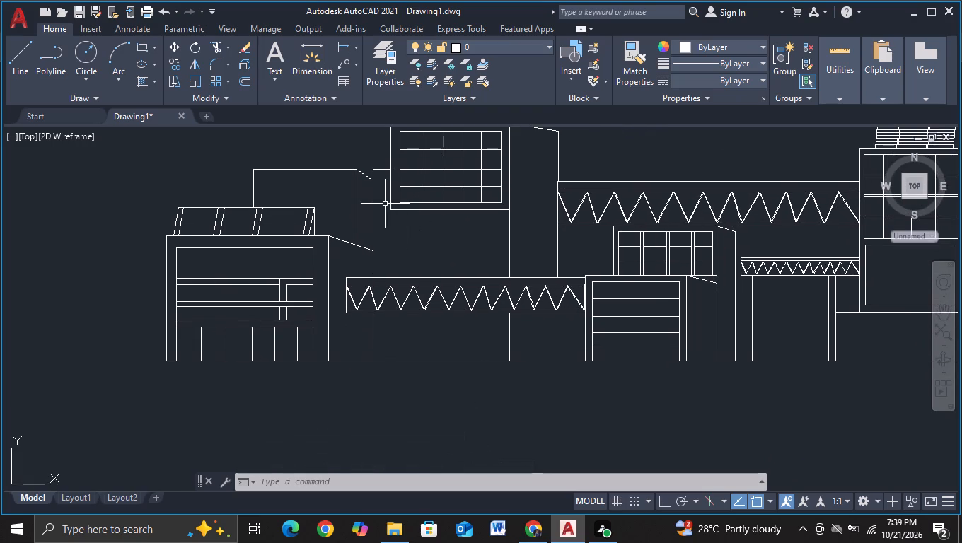
middle_drag(383, 186, 383, 261)
scroll(383, 261, up, 1)
middle_drag(383, 261, 374, 305)
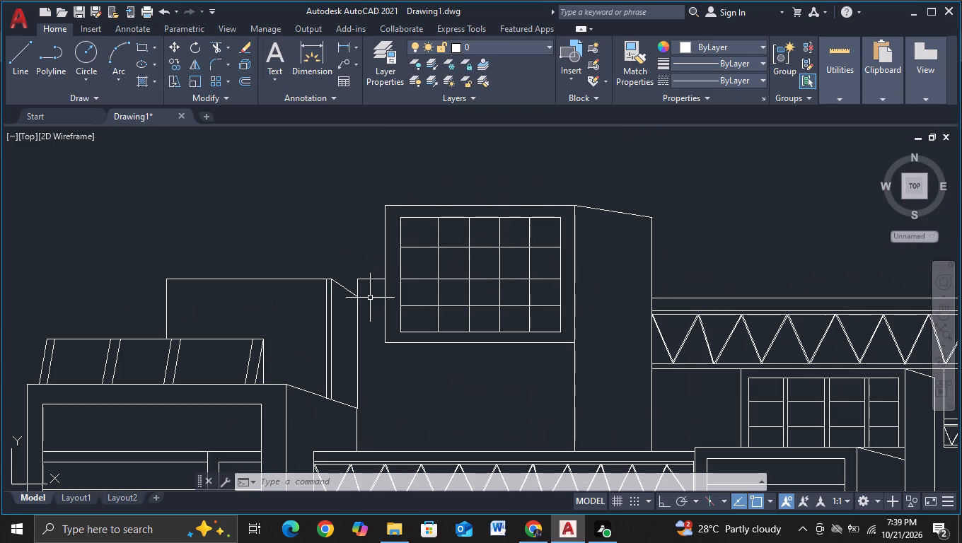
click(364, 279)
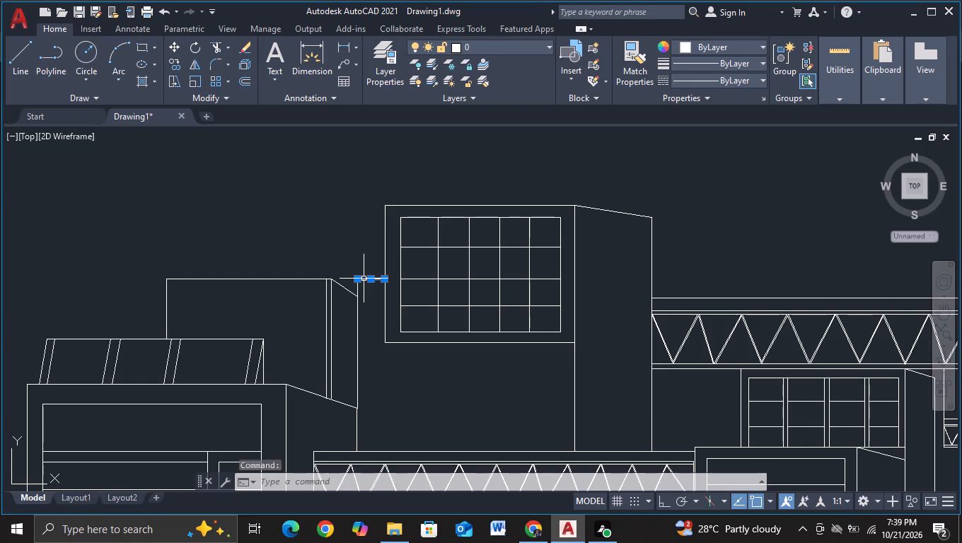
key(Delete)
Draw a line about 374 units long sloping up from the right vertical edge's top past the grid-window block's left edge.
click(28, 74)
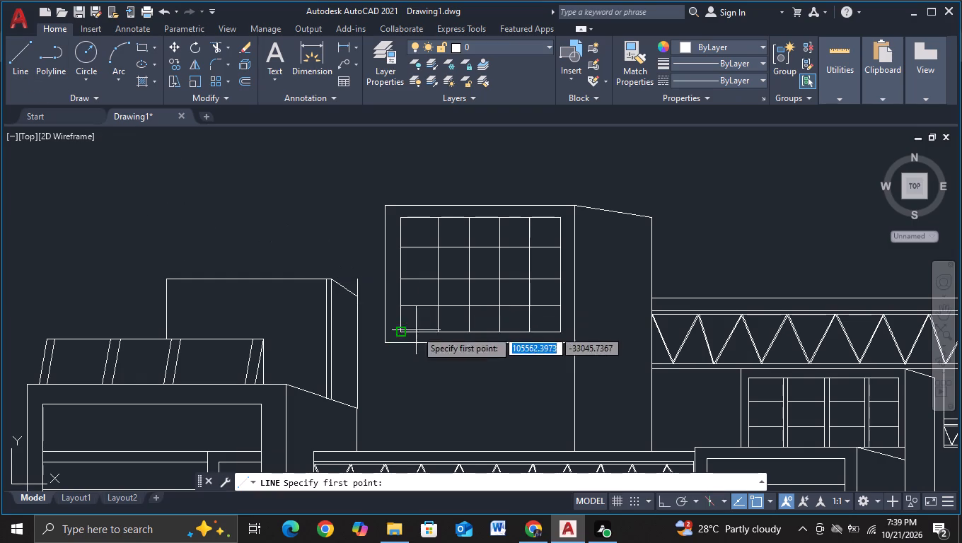
click(359, 282)
scroll(386, 264, up, 2)
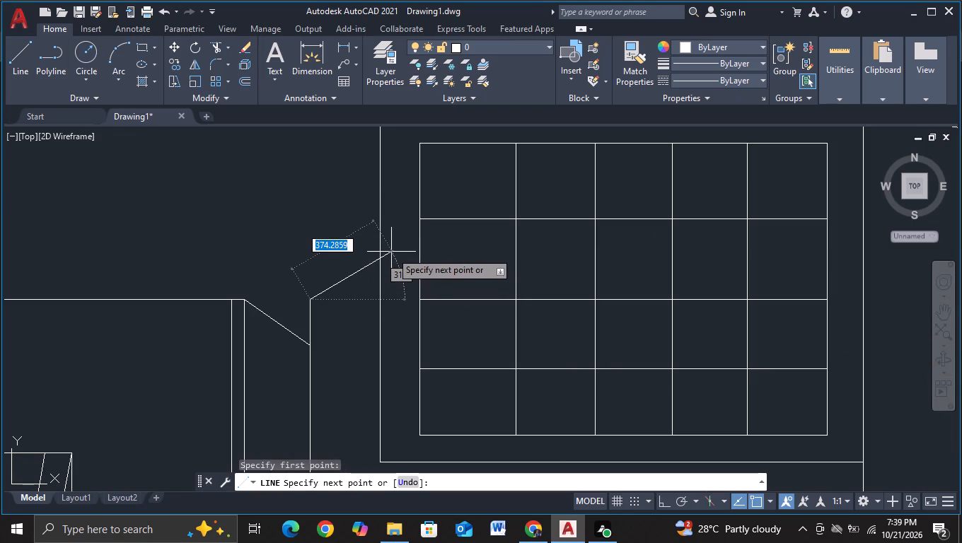
click(391, 252)
key(Escape)
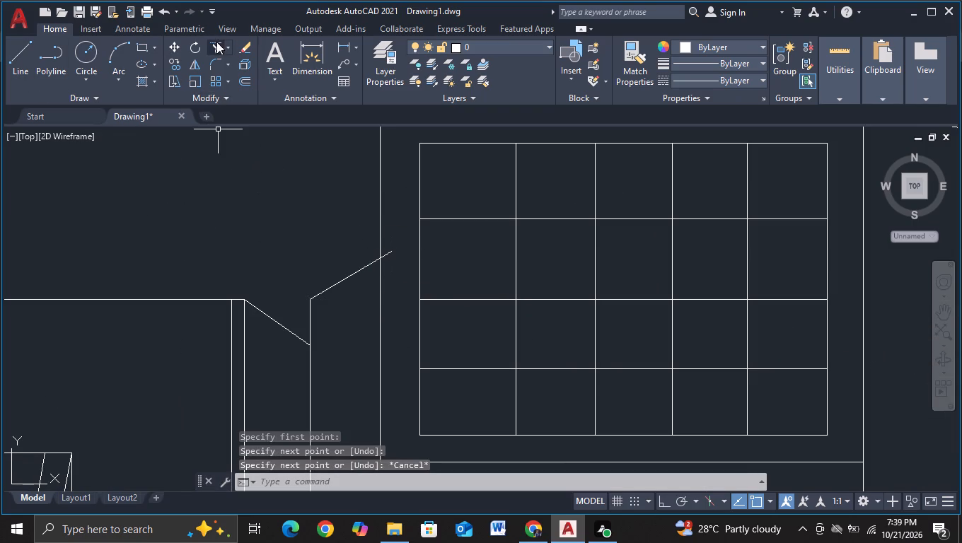
Trim the upward-sloping line's overshoot beyond the grid-window block's left vertical edge.
click(216, 44)
click(393, 253)
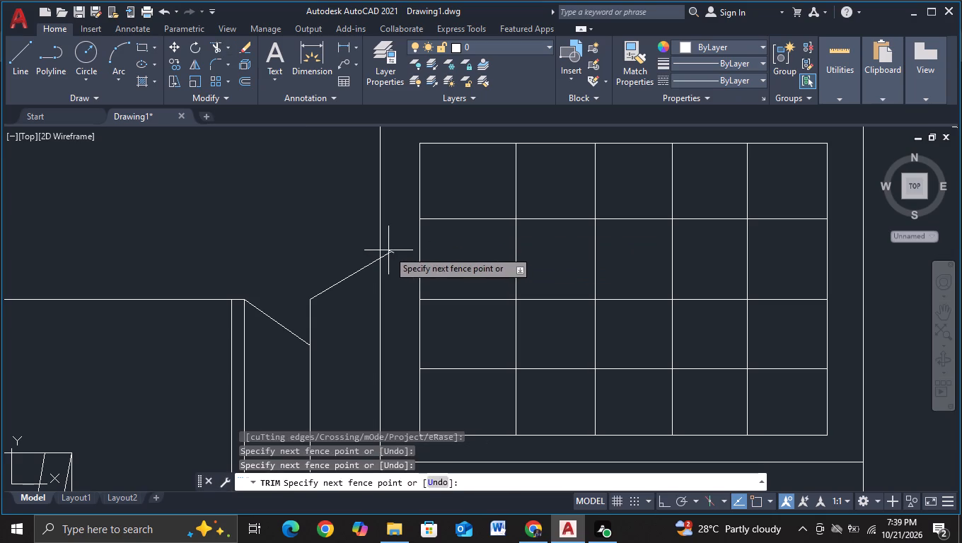
click(388, 250)
Remove the rest of the upward-sloping line between the rear block's vertical edge and the grid-window block.
scroll(393, 255, down, 3)
middle_drag(394, 339, 398, 318)
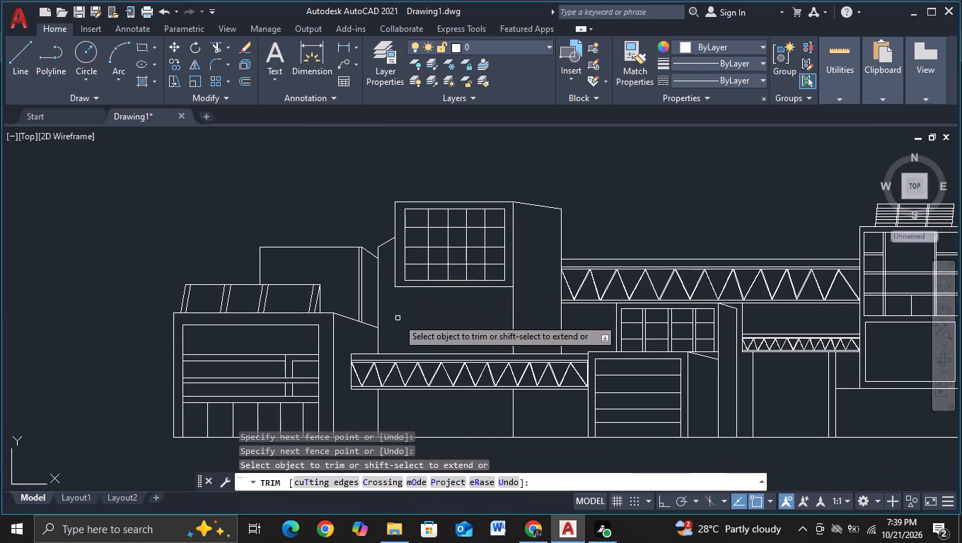
scroll(398, 318, up, 1)
middle_drag(383, 283, 377, 329)
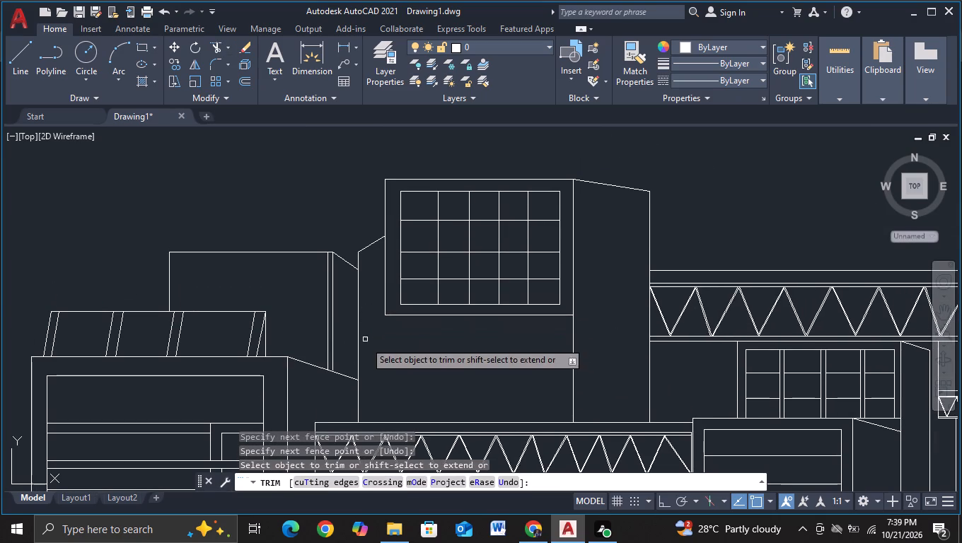
click(371, 243)
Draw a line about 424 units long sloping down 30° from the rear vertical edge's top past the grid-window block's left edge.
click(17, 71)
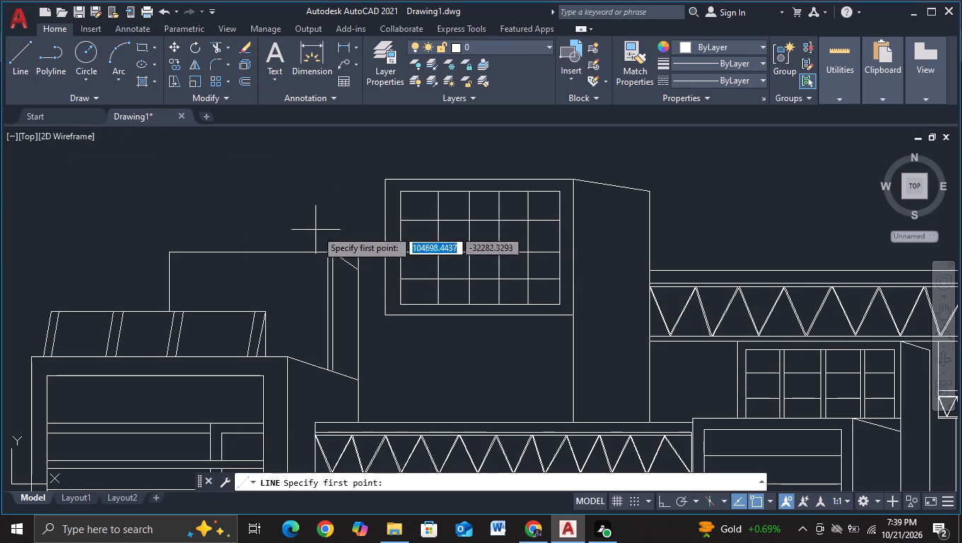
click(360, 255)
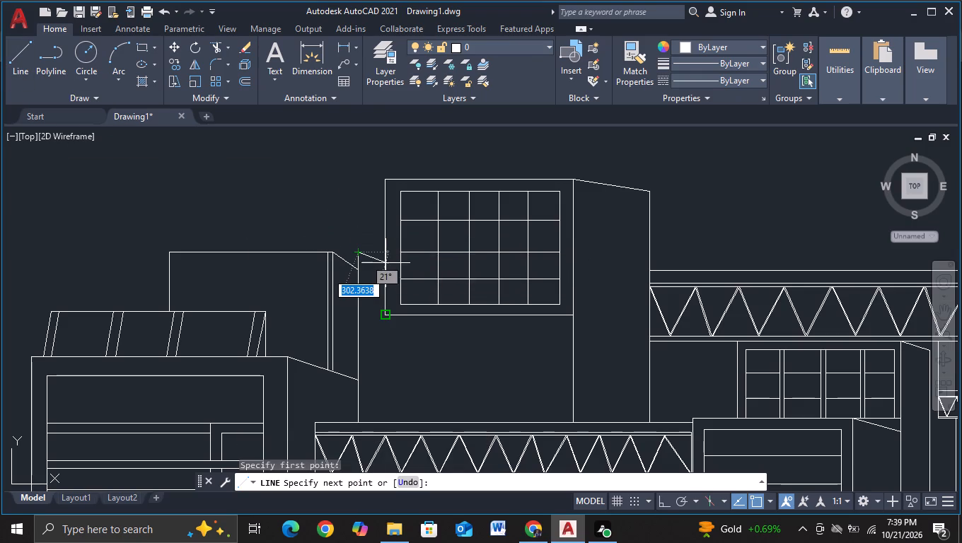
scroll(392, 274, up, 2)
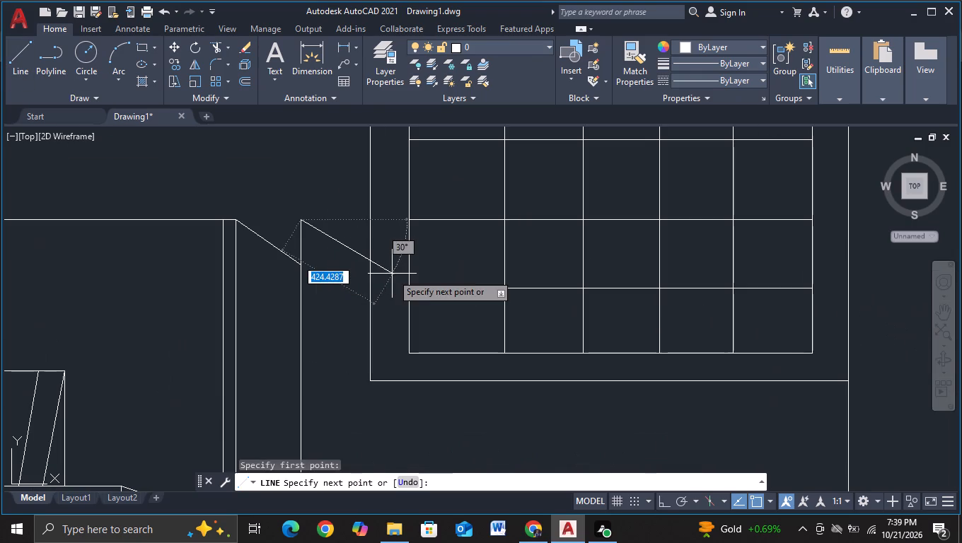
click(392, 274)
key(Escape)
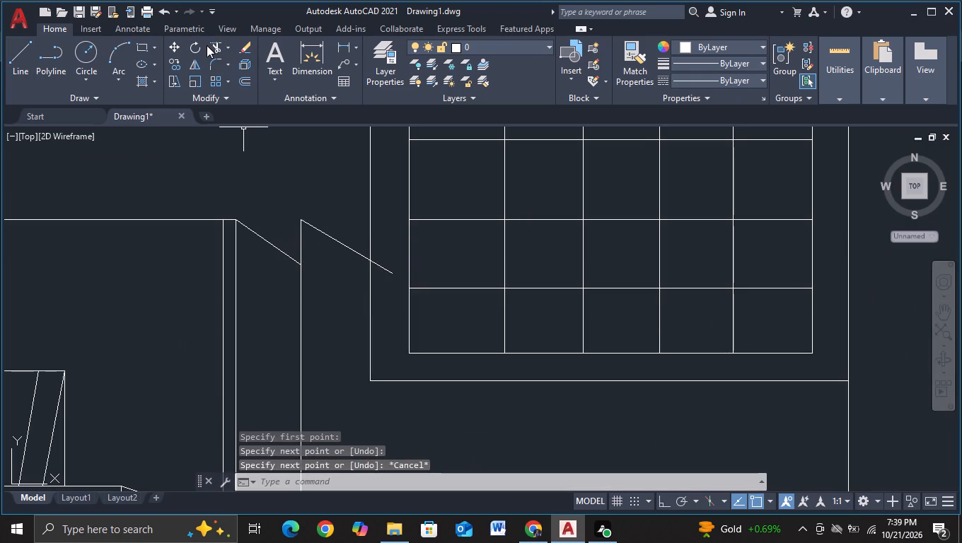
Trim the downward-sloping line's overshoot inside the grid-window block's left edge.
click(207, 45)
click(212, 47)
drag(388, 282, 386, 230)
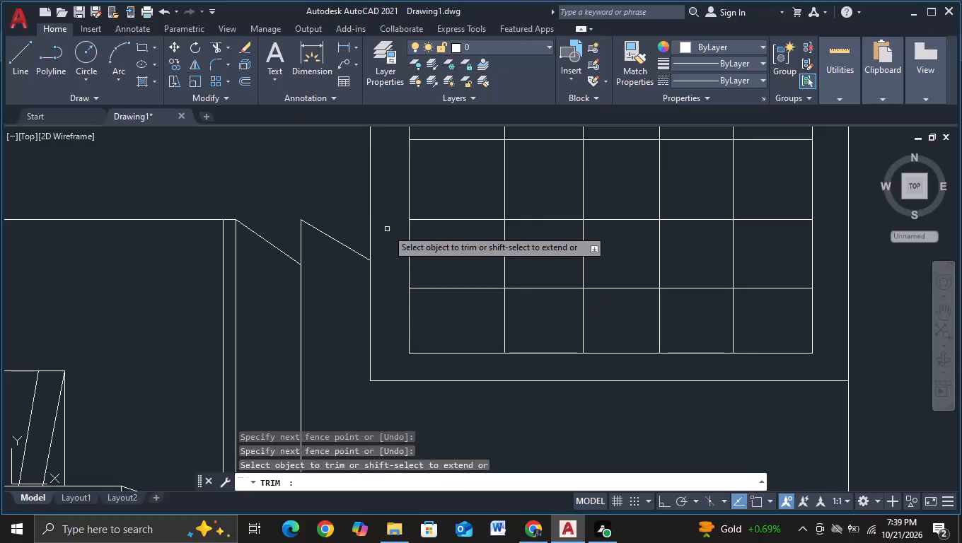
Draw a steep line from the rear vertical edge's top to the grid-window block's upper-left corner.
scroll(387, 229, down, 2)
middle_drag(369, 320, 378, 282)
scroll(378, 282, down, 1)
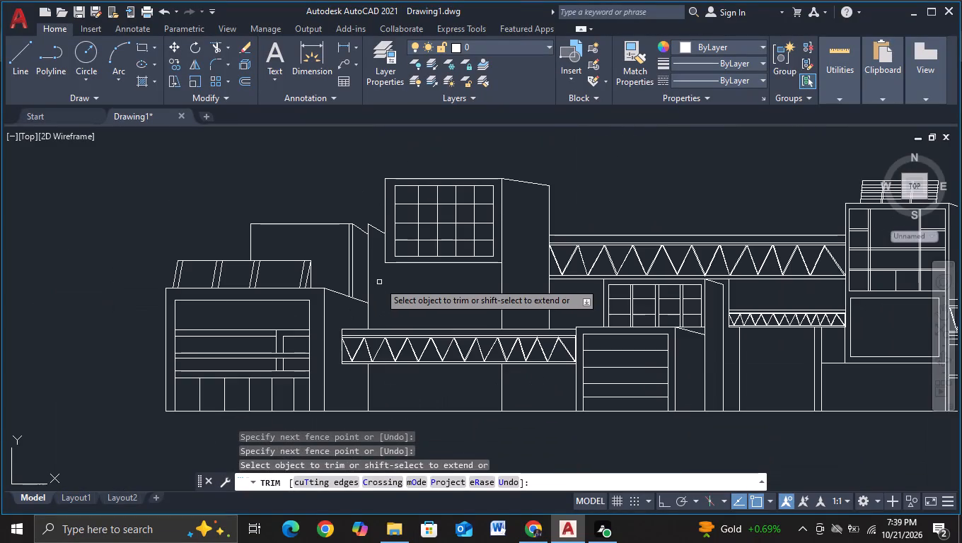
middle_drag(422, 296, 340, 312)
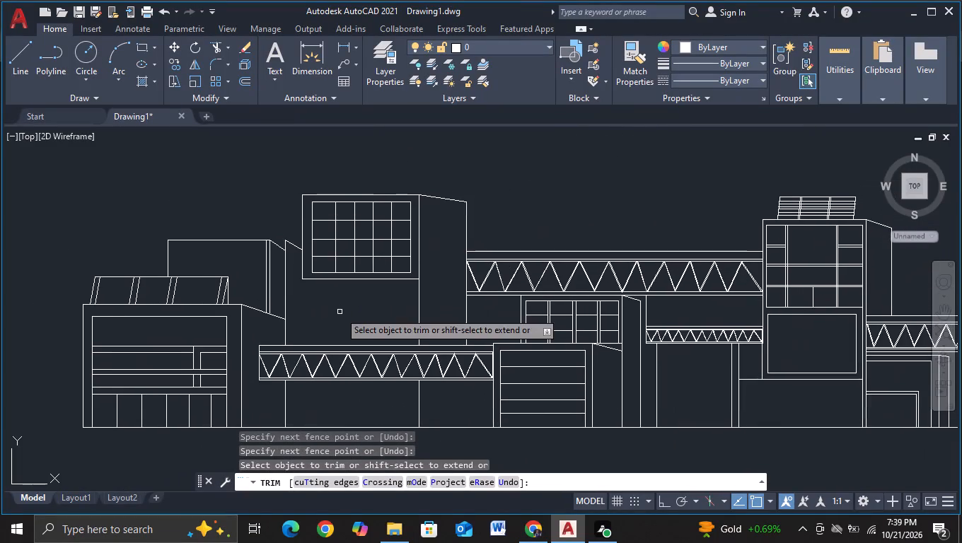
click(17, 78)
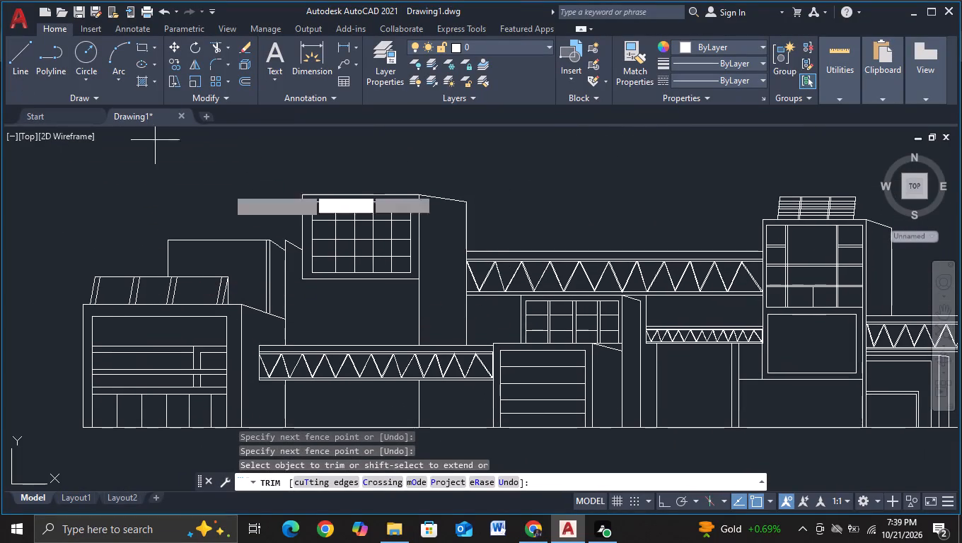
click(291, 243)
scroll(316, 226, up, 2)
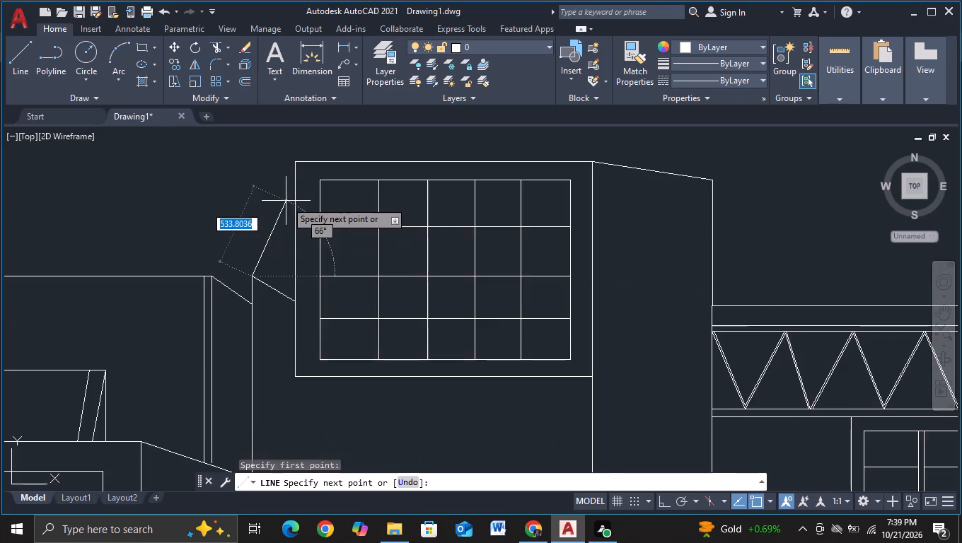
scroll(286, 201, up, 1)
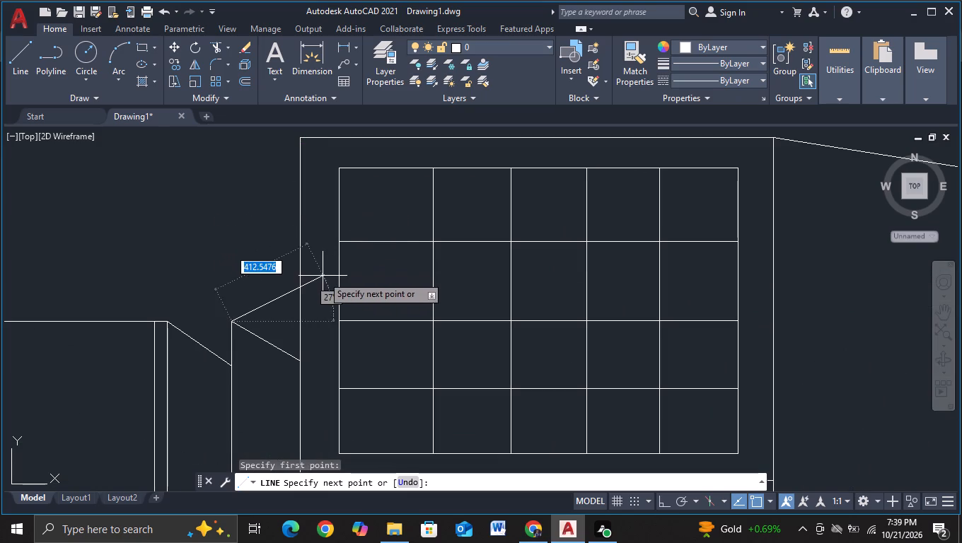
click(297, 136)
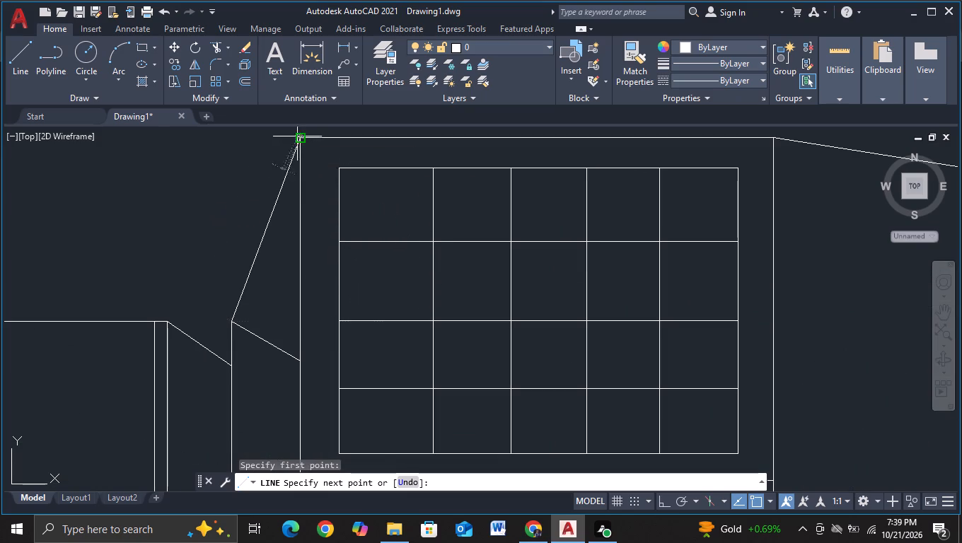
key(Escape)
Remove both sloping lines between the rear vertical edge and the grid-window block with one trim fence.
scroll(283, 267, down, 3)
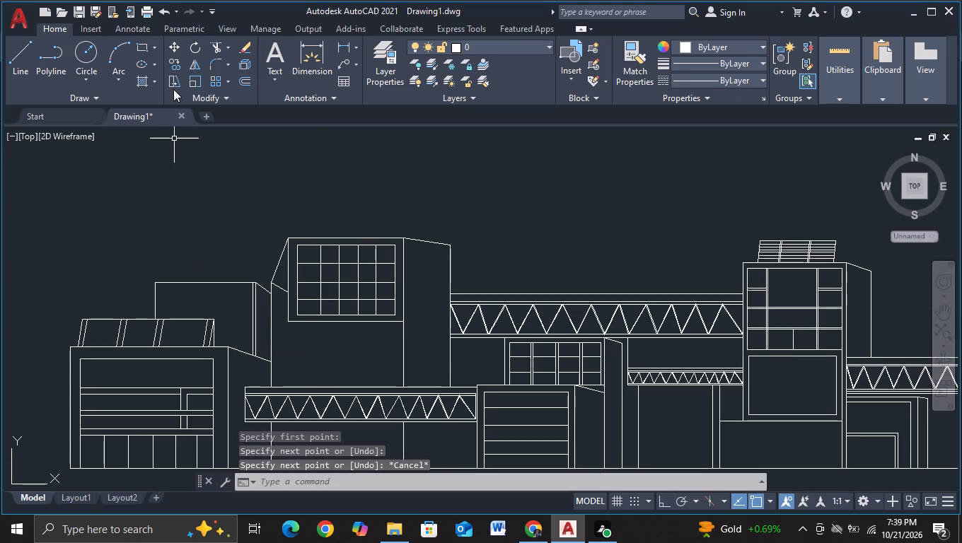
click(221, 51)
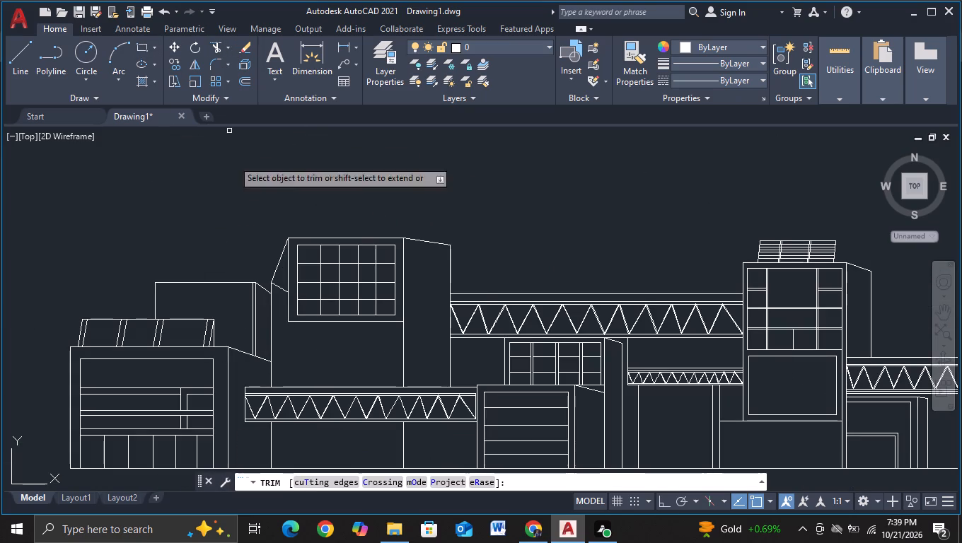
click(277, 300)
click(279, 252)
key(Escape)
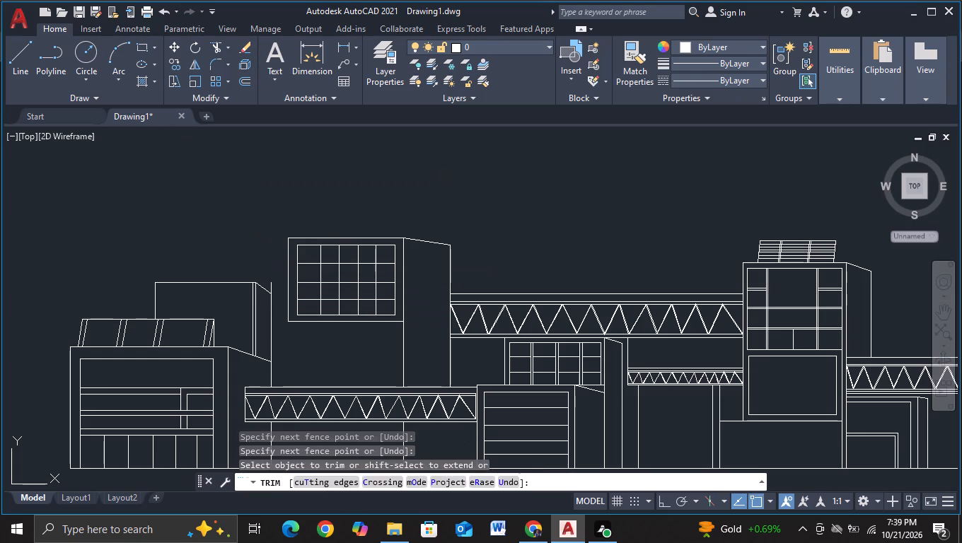
Draw a horizontal line about 389 units long from the rear vertical edge's top past the grid-window block's left edge, with ortho on.
click(6, 71)
click(15, 67)
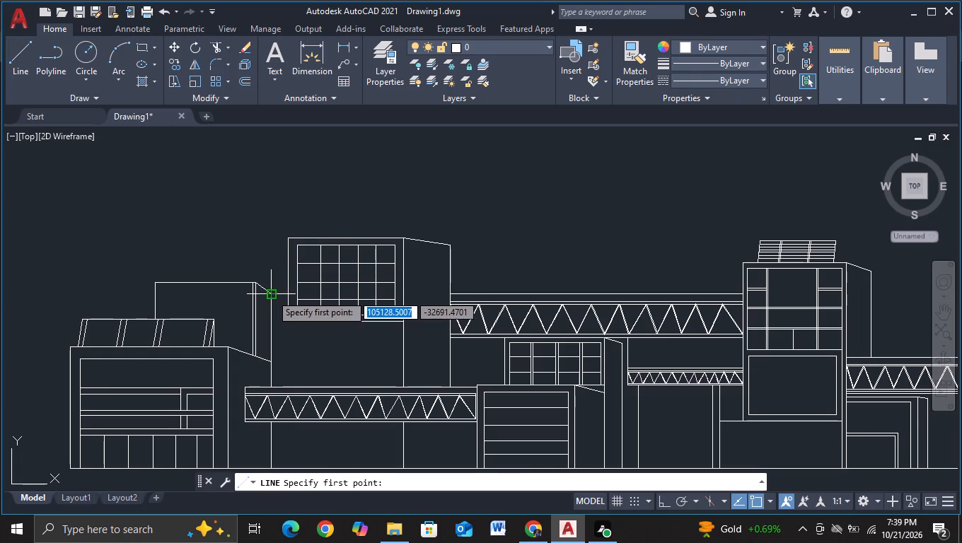
scroll(272, 294, up, 1)
click(268, 280)
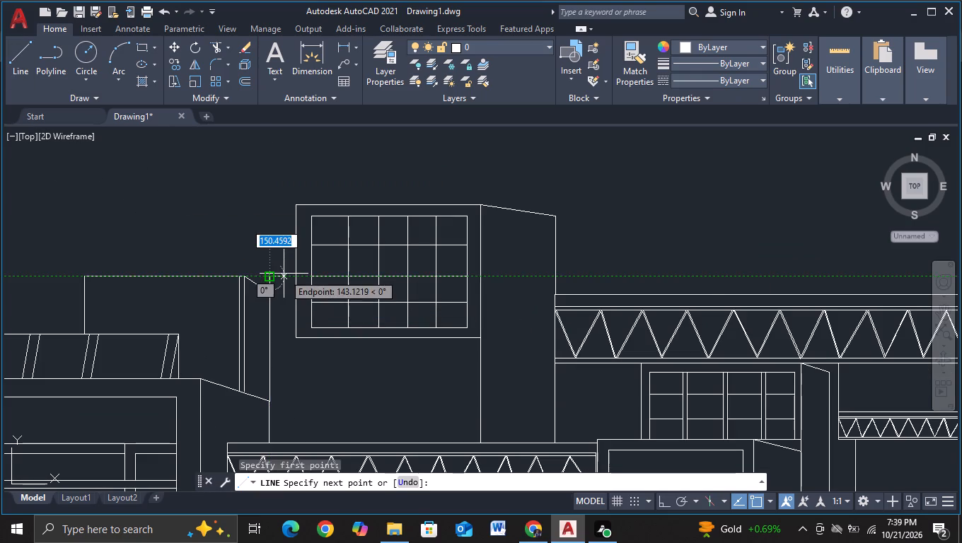
scroll(284, 274, up, 2)
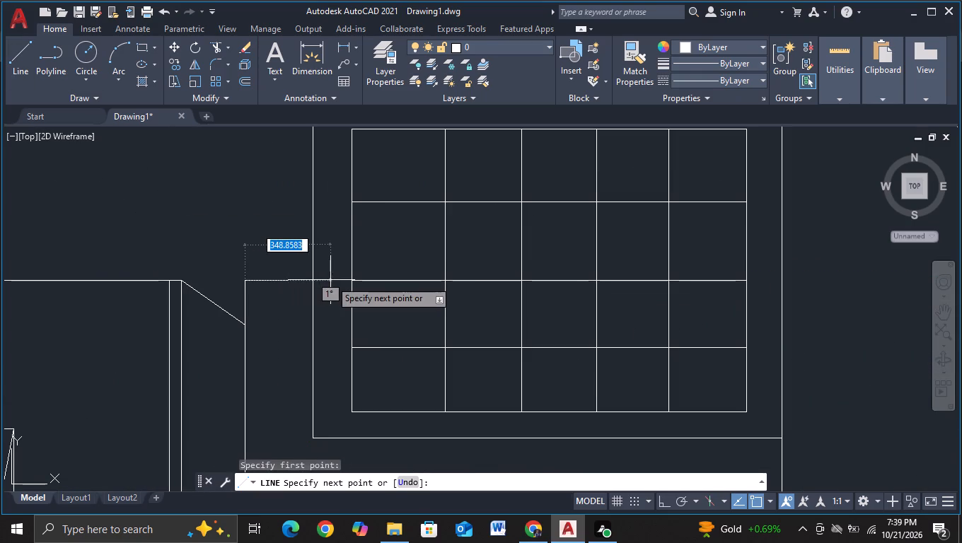
key(F8)
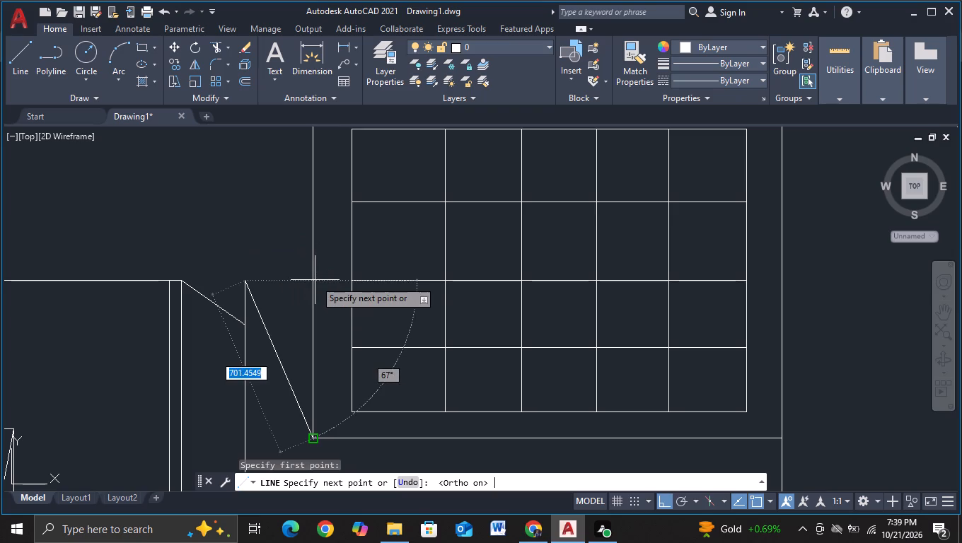
click(340, 263)
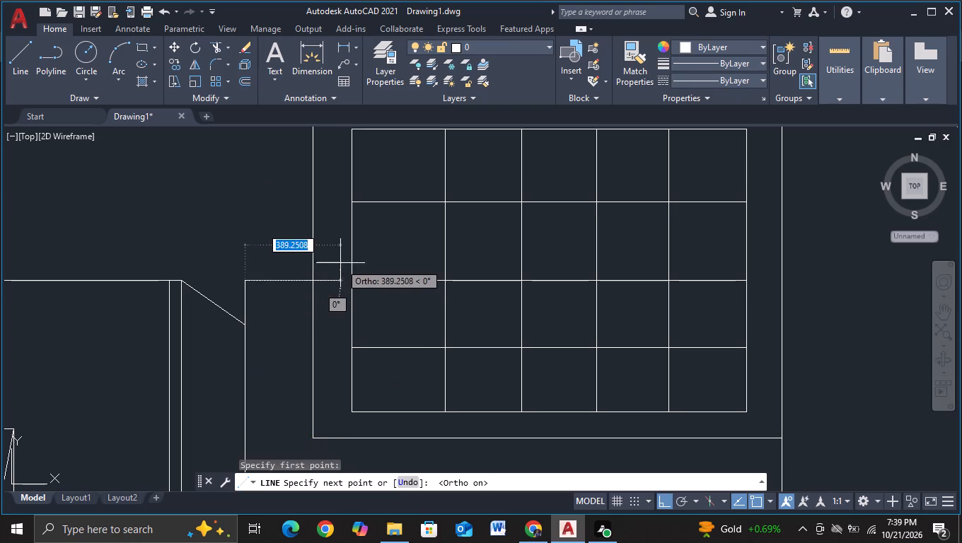
key(Escape)
Trim the horizontal line's overshoot inside the grid-window block's left edge.
click(212, 50)
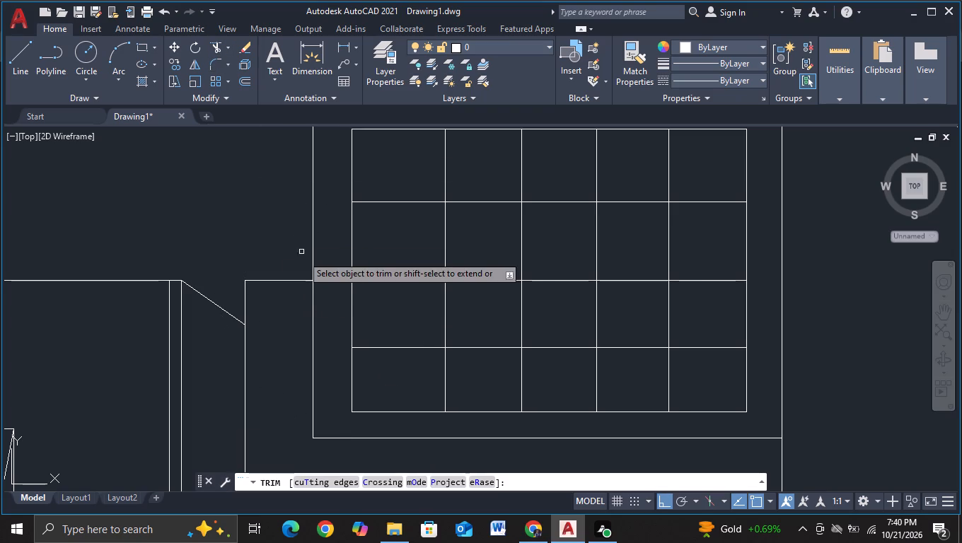
click(320, 276)
click(317, 314)
key(Escape)
Move the three vertical segments of the grid-window block's sloping side horizontally left, away from the upper truss bridge's end.
scroll(298, 318, down, 3)
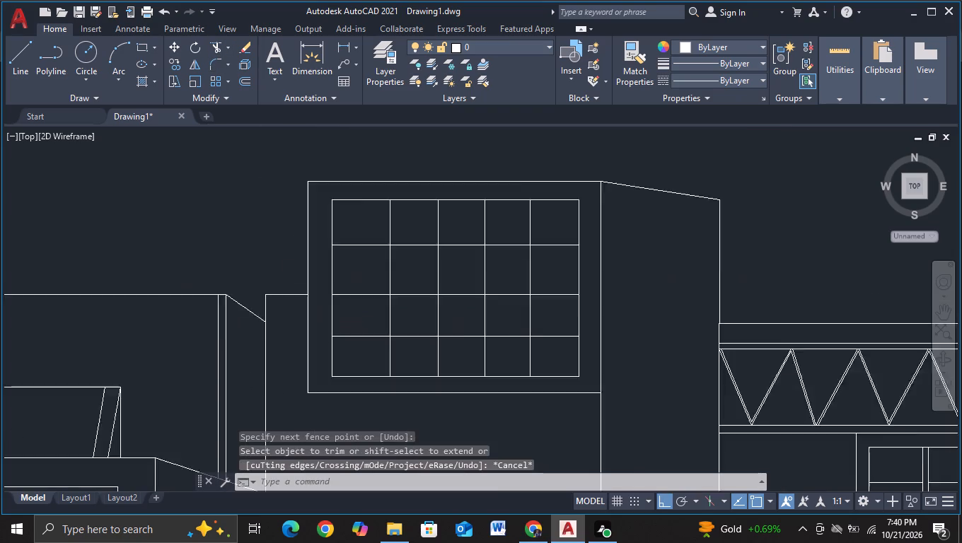
middle_drag(328, 384, 258, 332)
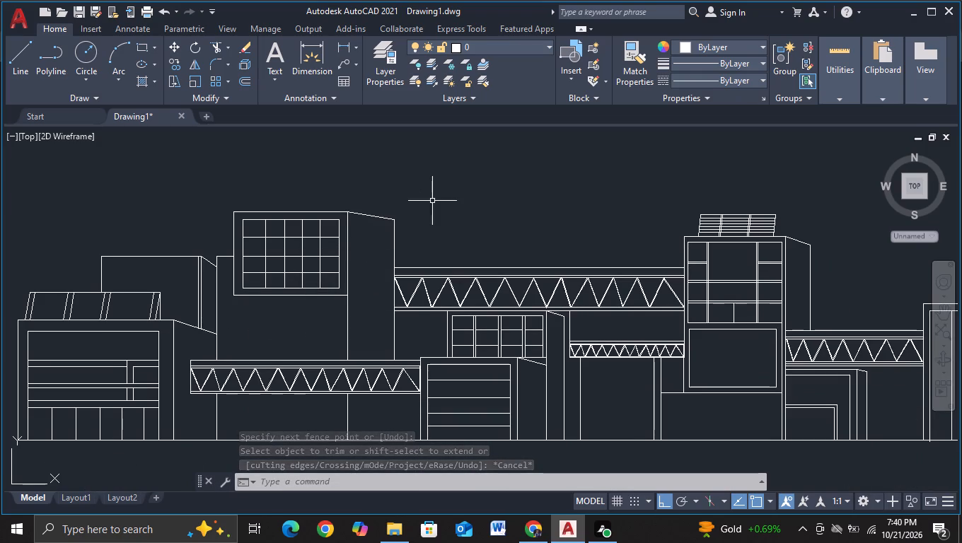
click(395, 252)
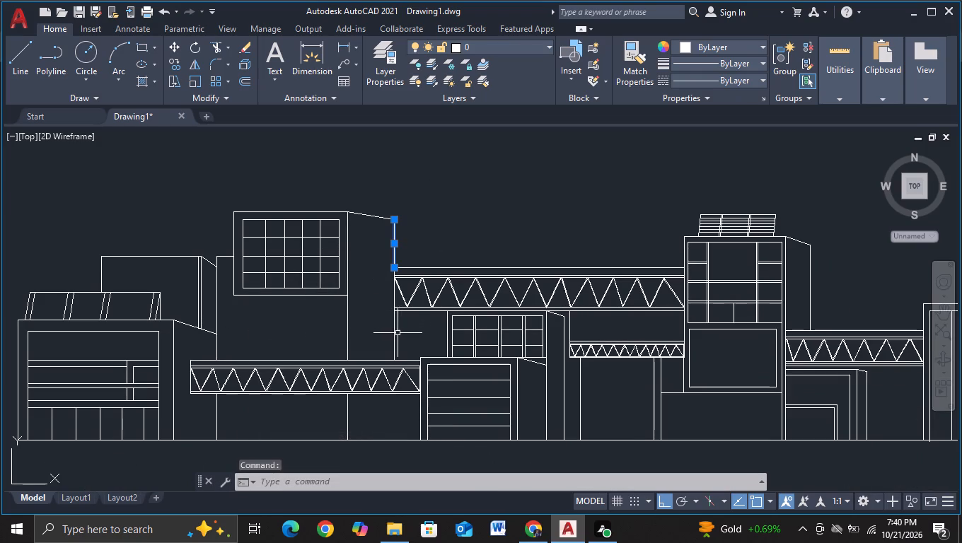
click(394, 334)
click(394, 296)
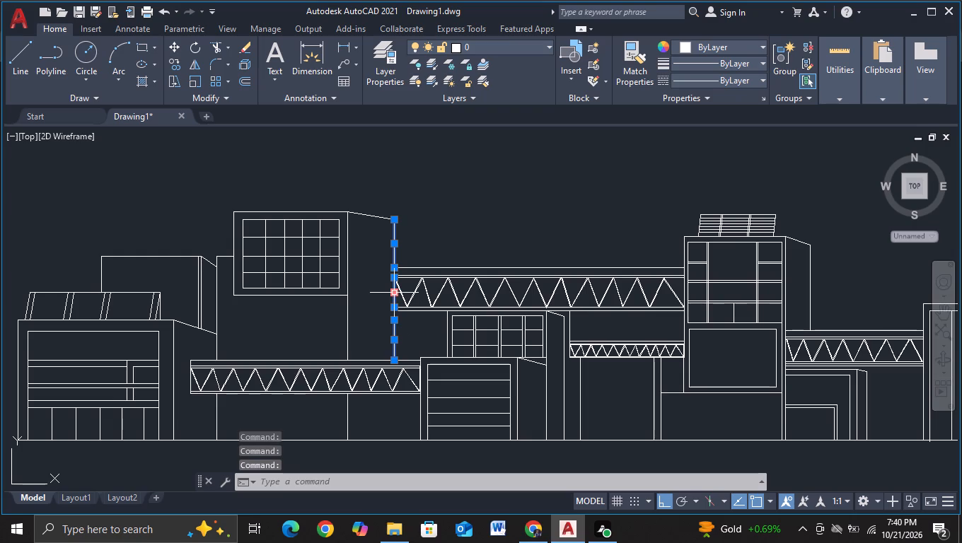
key(m)
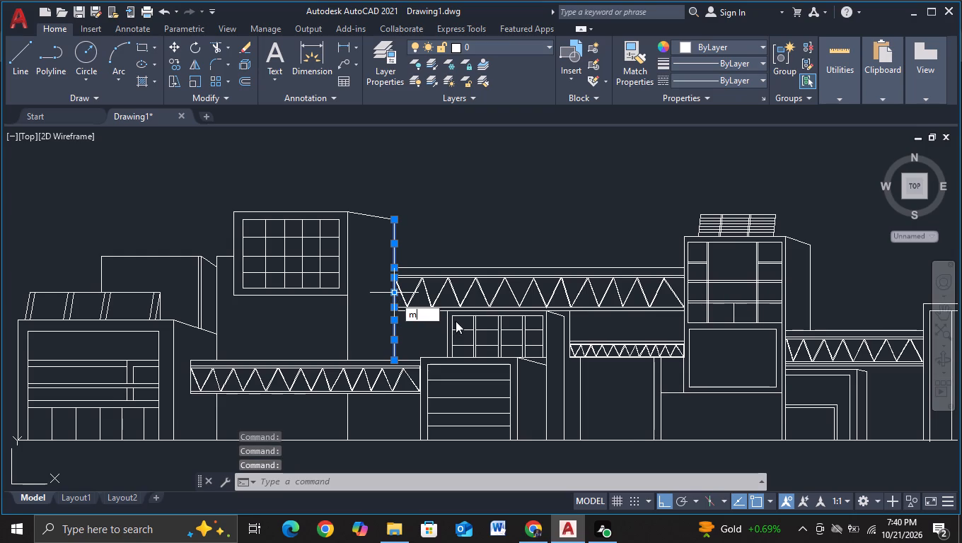
click(456, 327)
click(393, 267)
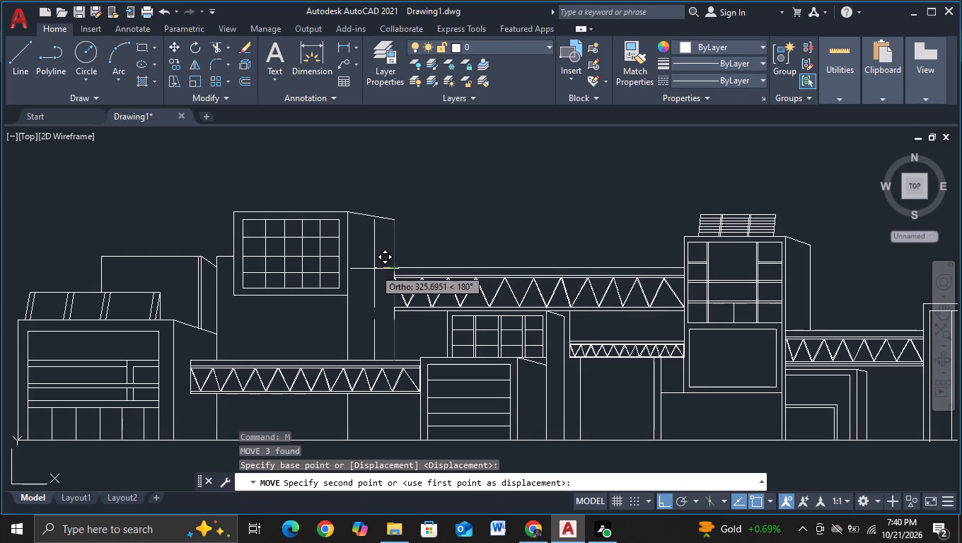
click(377, 269)
key(Escape)
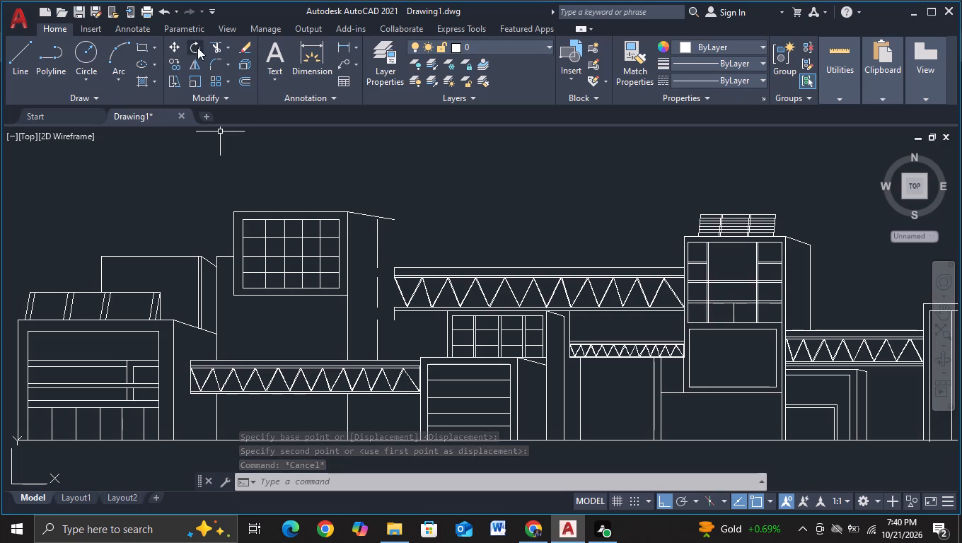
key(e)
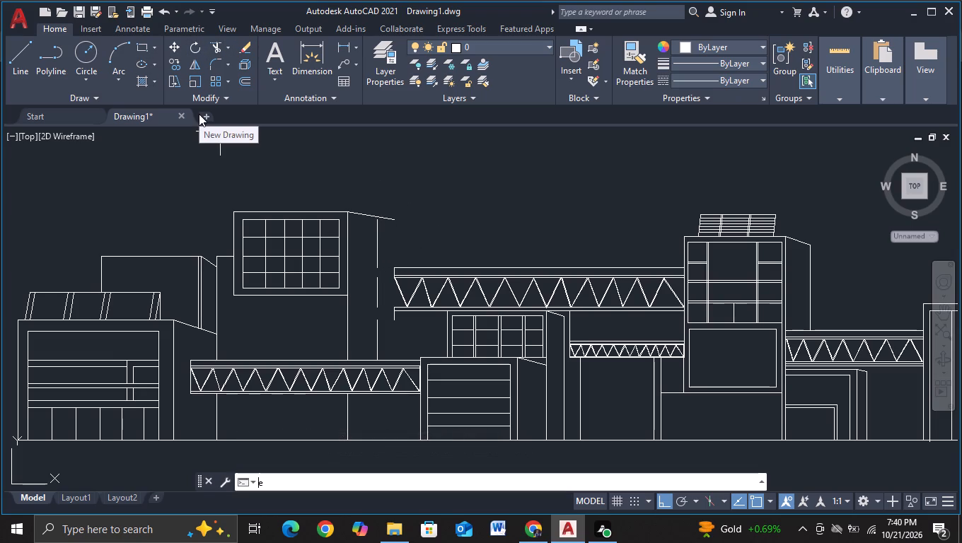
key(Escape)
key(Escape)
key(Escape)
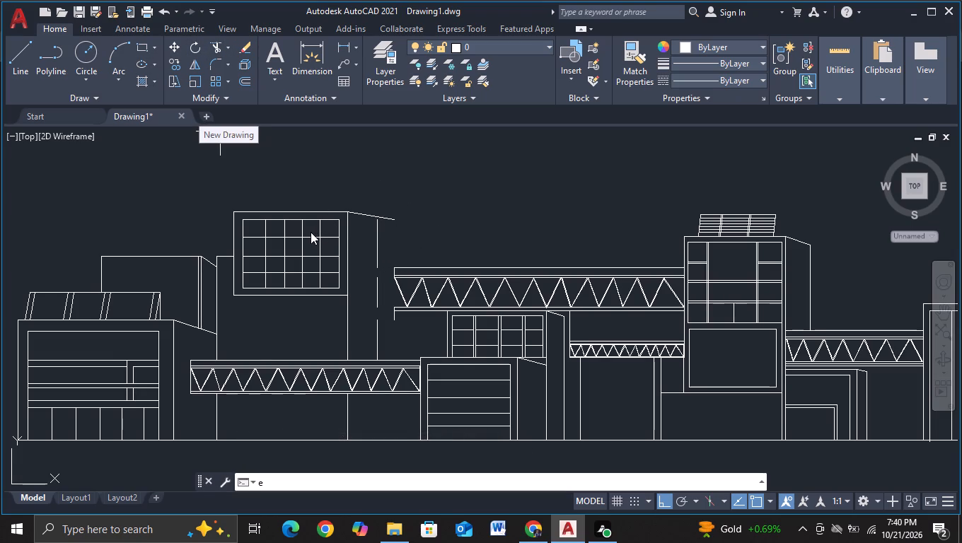
Extend the moved vertical segments to close the gaps between them and meet the sloping top line.
key(e)
click(374, 279)
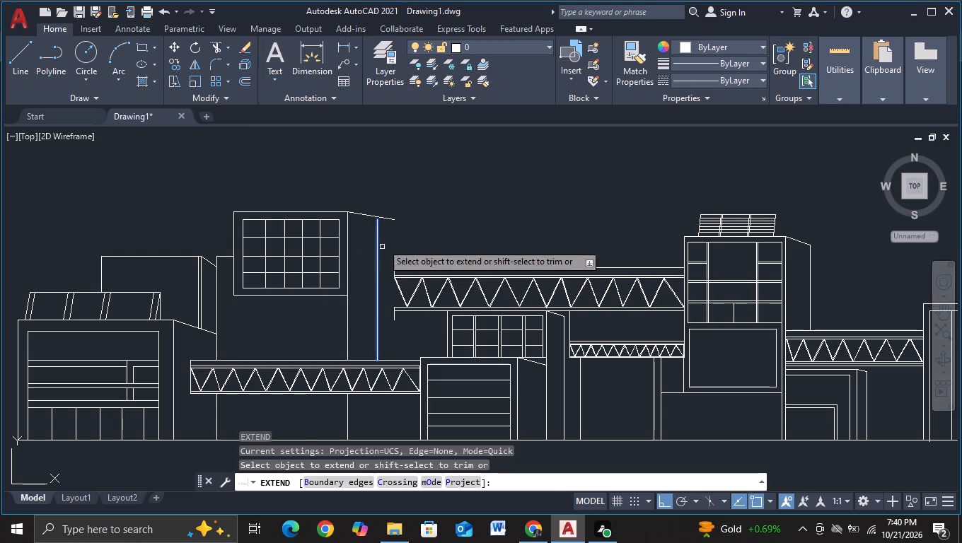
click(378, 259)
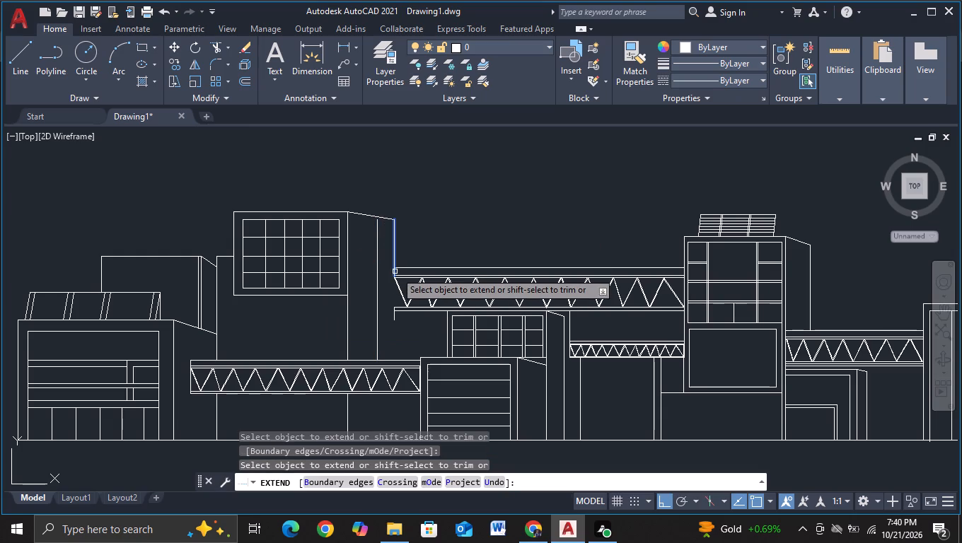
scroll(375, 219, up, 2)
click(376, 218)
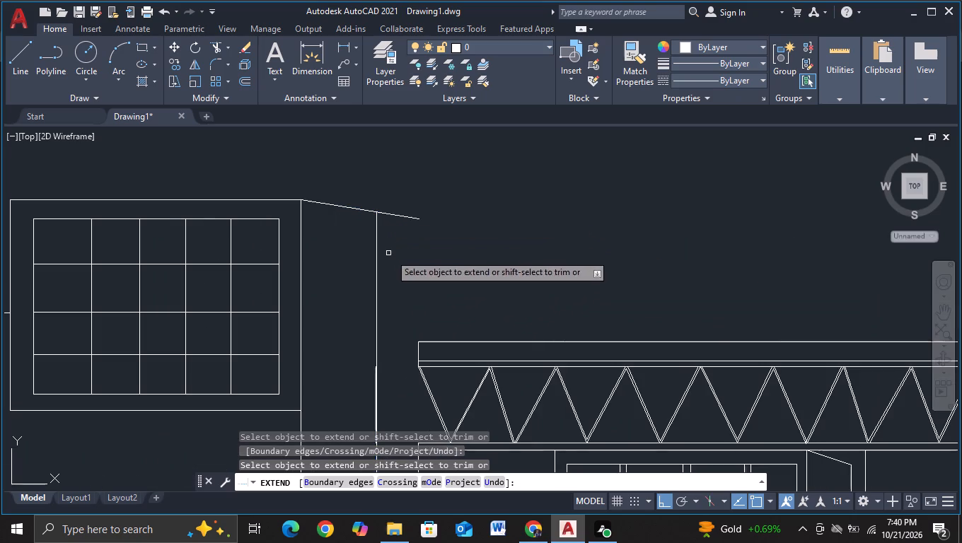
Extend the upper truss bridge's top and bottom horizontal lines to meet the grid-window block's moved side edge.
click(416, 351)
scroll(412, 358, down, 2)
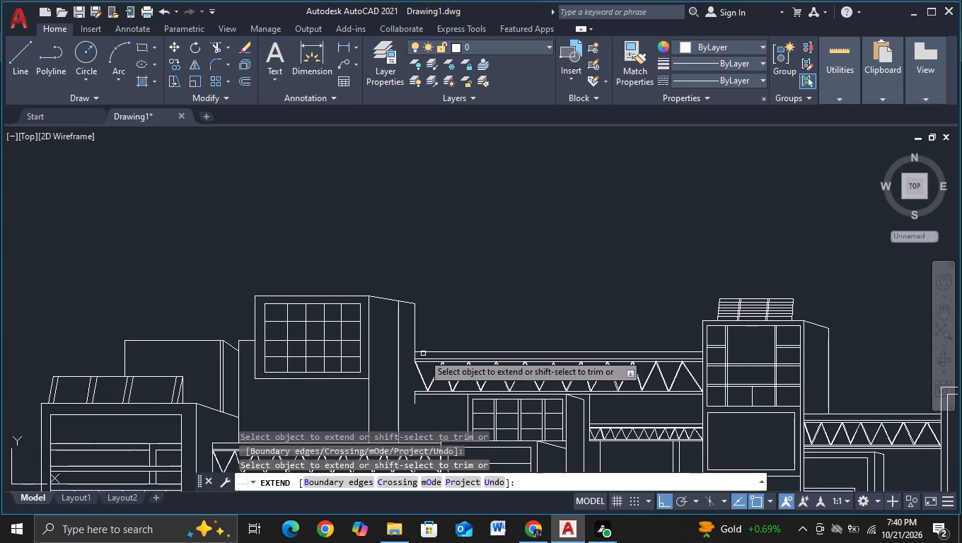
click(425, 352)
click(420, 358)
scroll(420, 358, up, 2)
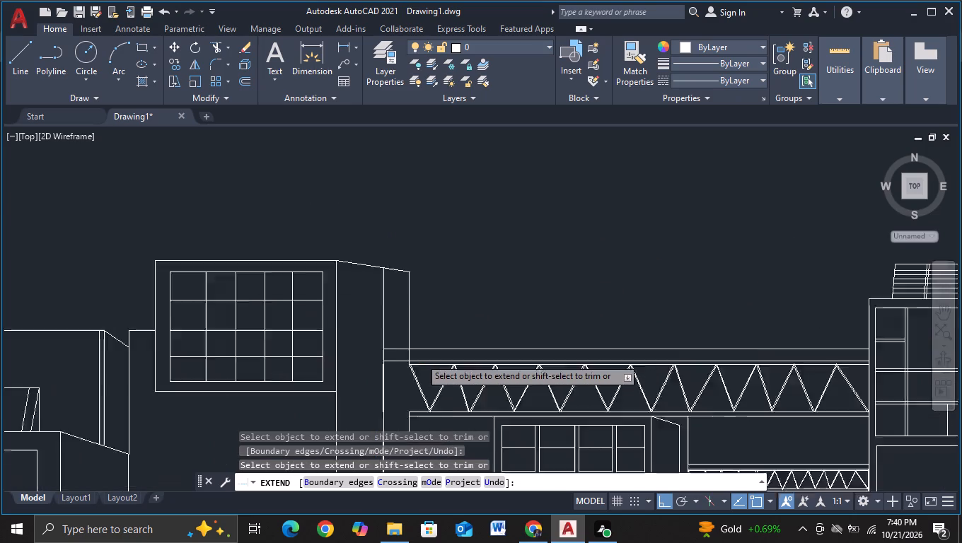
click(417, 370)
middle_drag(417, 370, 417, 365)
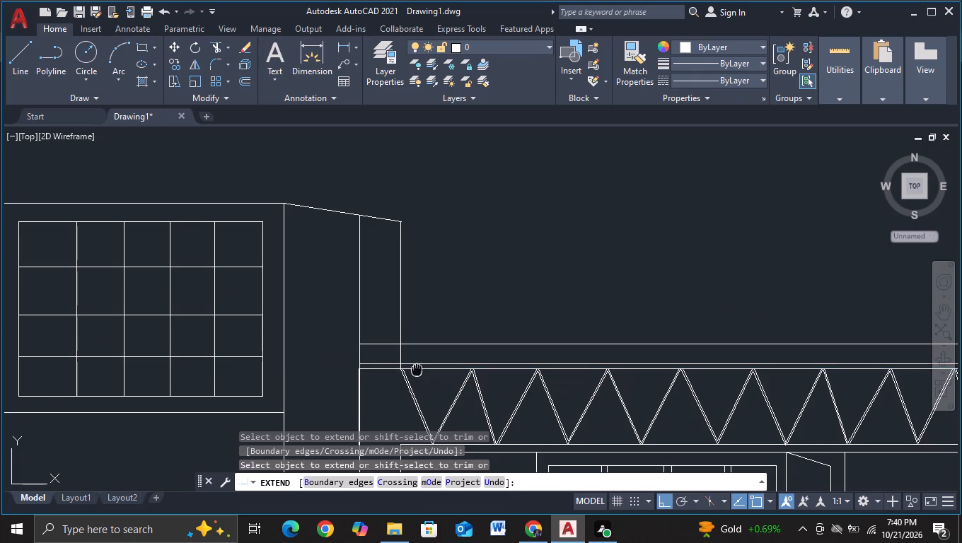
middle_drag(417, 365, 435, 205)
click(435, 279)
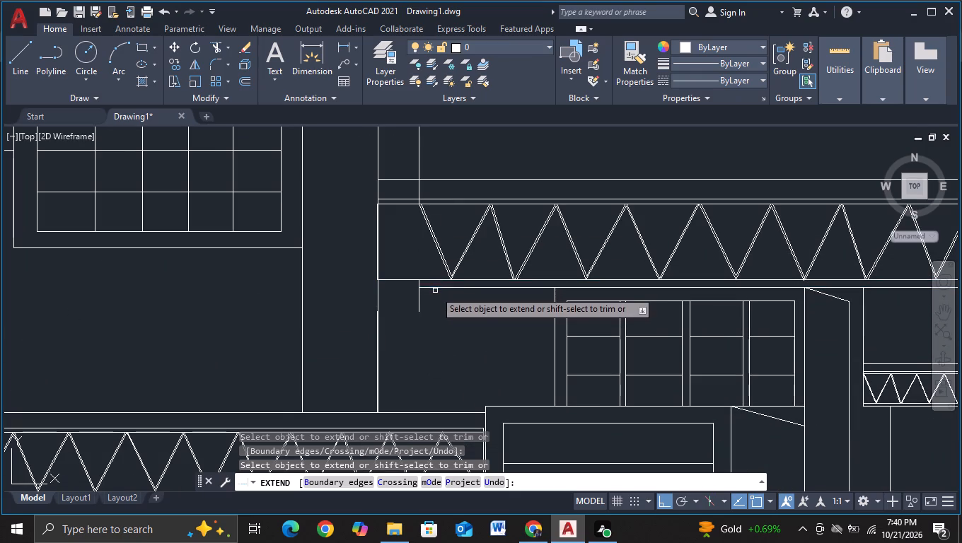
click(435, 291)
click(435, 284)
key(Escape)
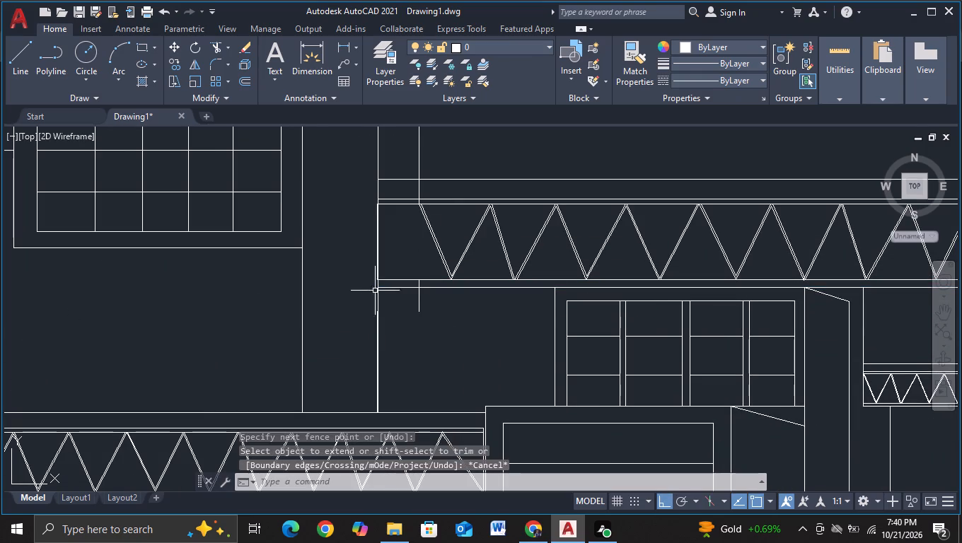
Trim the old vertical edge's remnants at the upper bridge's underside and the duplicate segments along the grid-window block's moved edge.
click(222, 46)
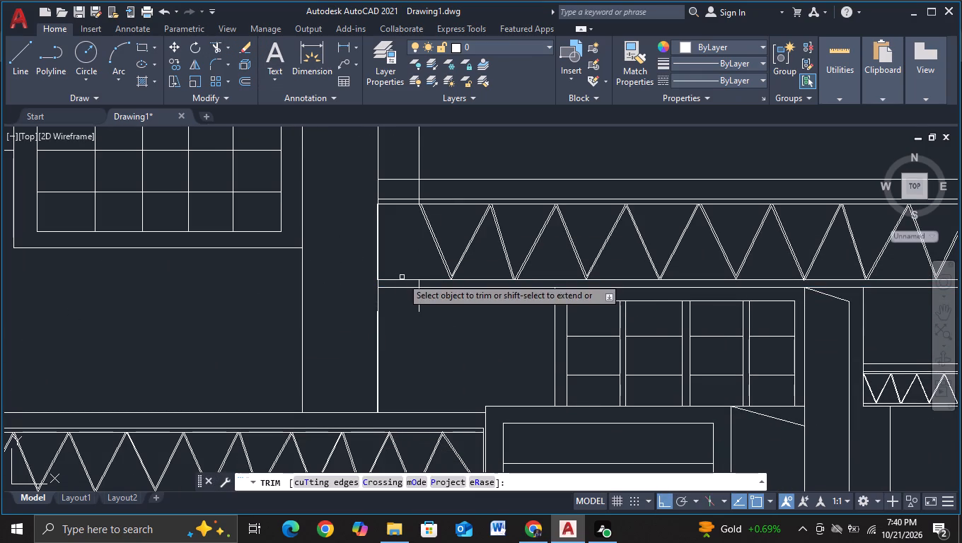
drag(412, 303, 448, 308)
scroll(440, 309, up, 2)
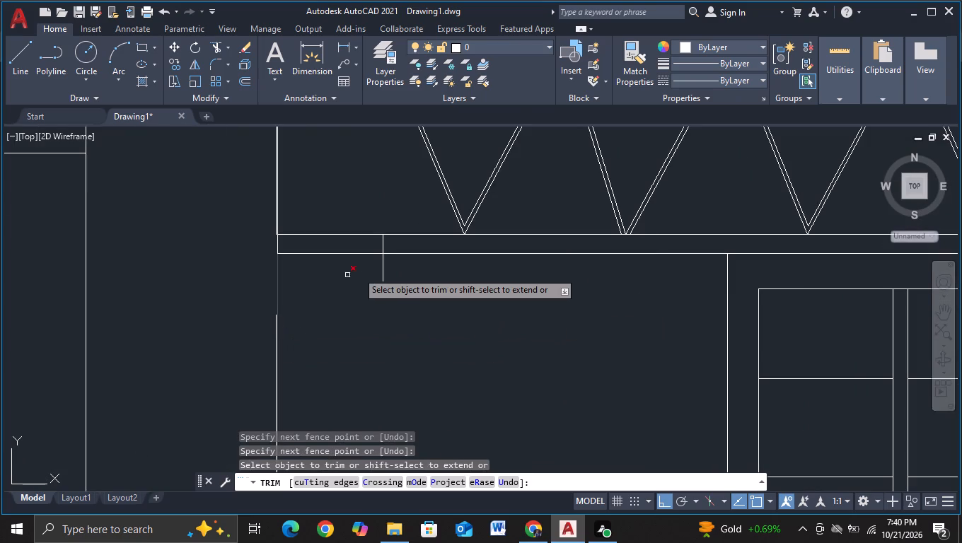
drag(381, 247, 412, 247)
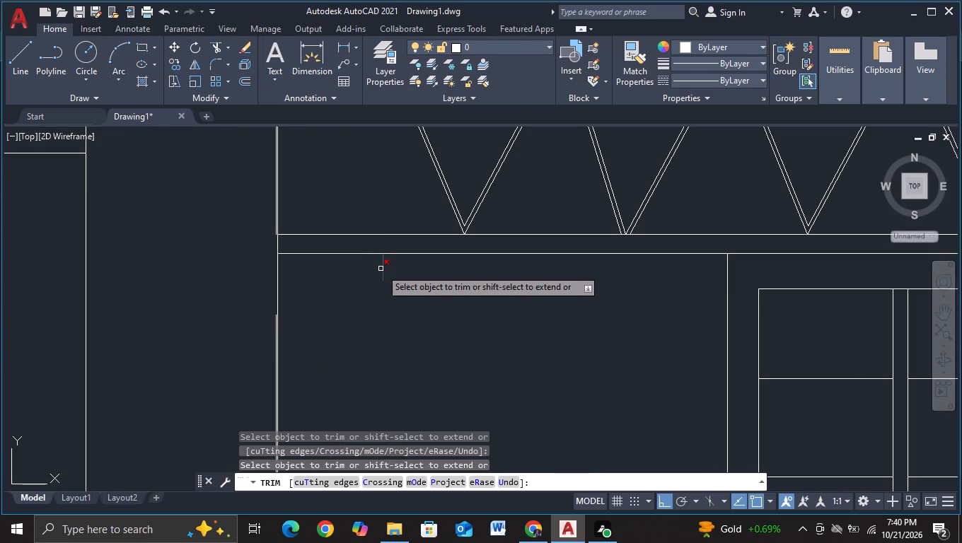
click(381, 269)
click(277, 342)
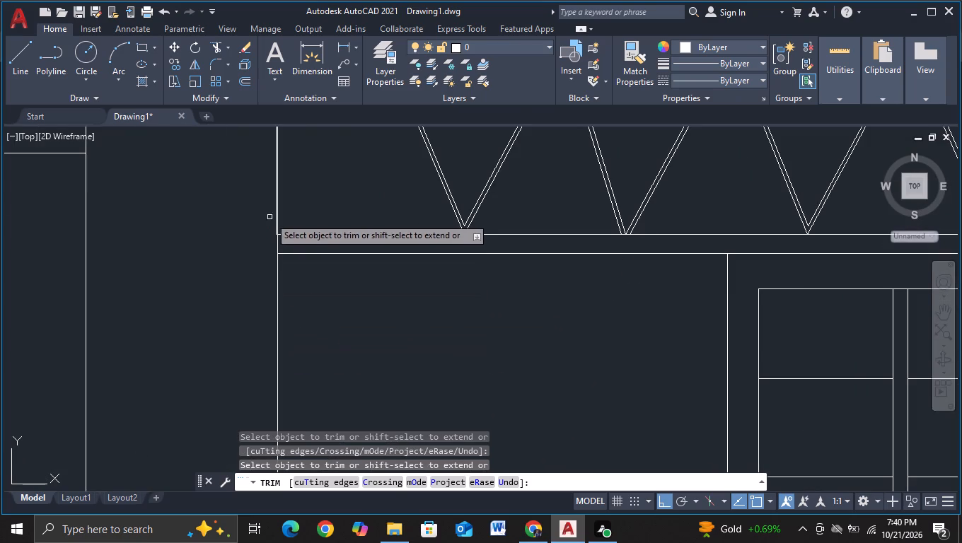
click(274, 211)
Trim the old vertical edge above the upper truss bridge and the sloping roof line's overshoot beyond the grid-window block's new edge.
middle_drag(357, 197, 374, 369)
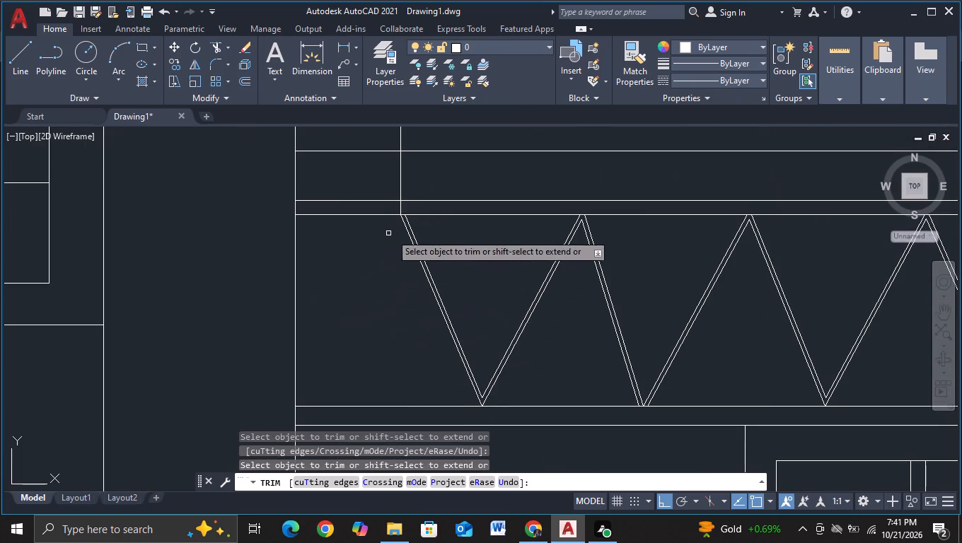
click(402, 209)
scroll(436, 189, down, 2)
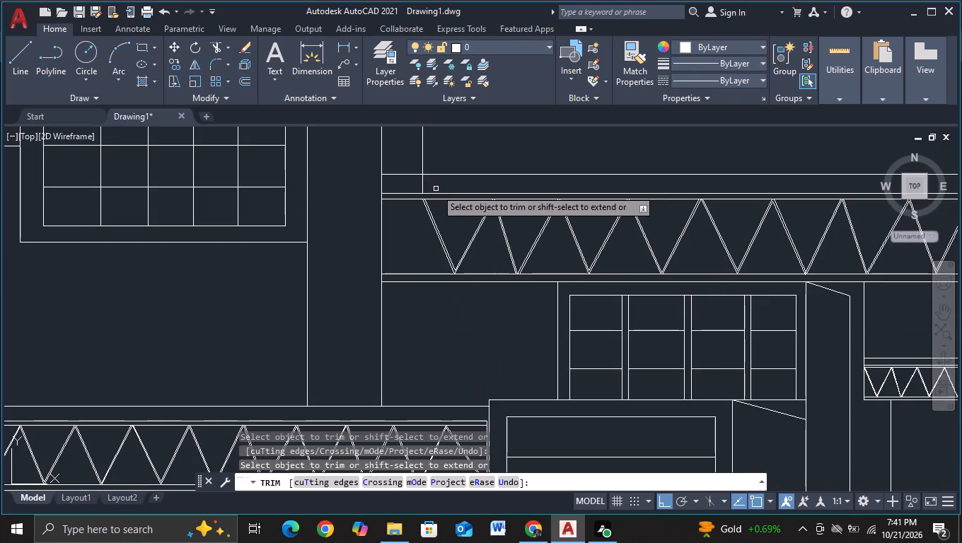
click(423, 184)
scroll(423, 186, down, 3)
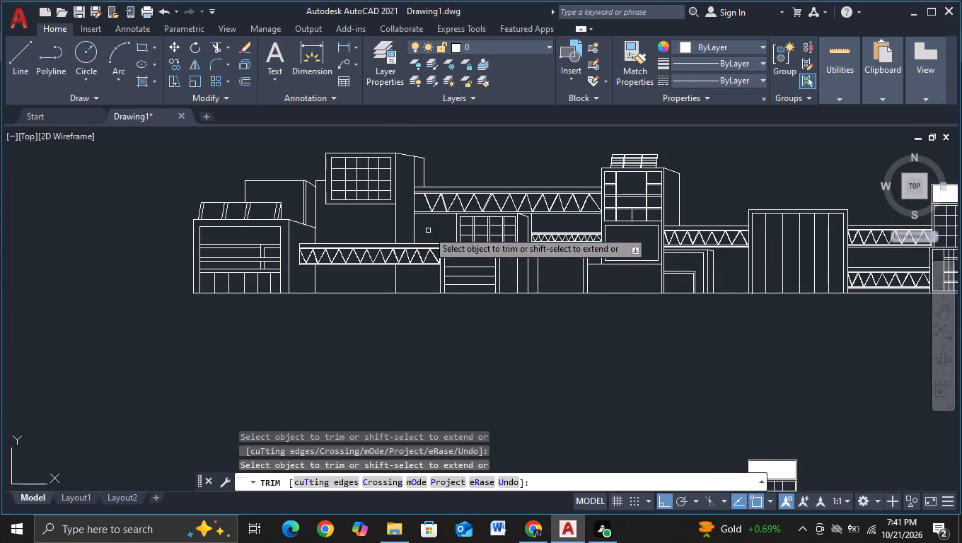
middle_drag(428, 230, 381, 238)
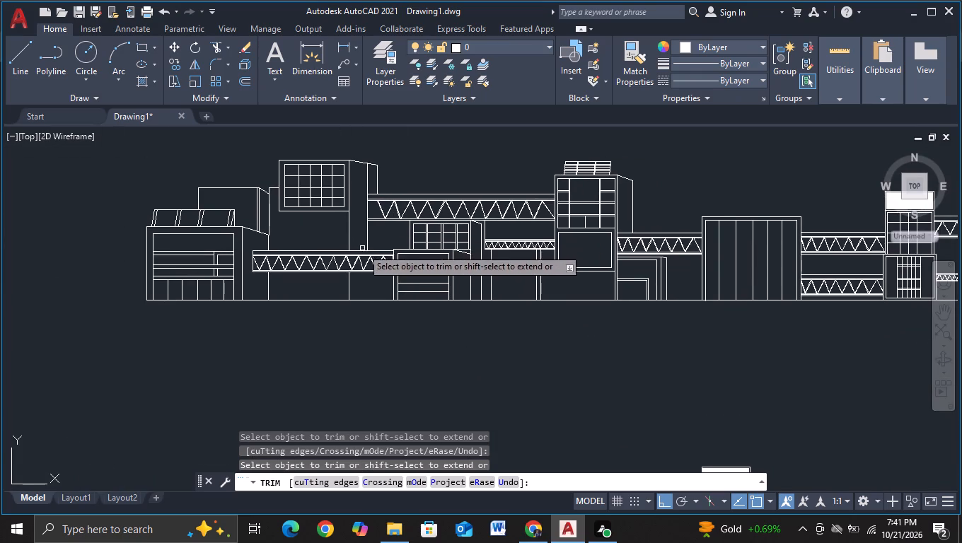
click(374, 163)
click(376, 171)
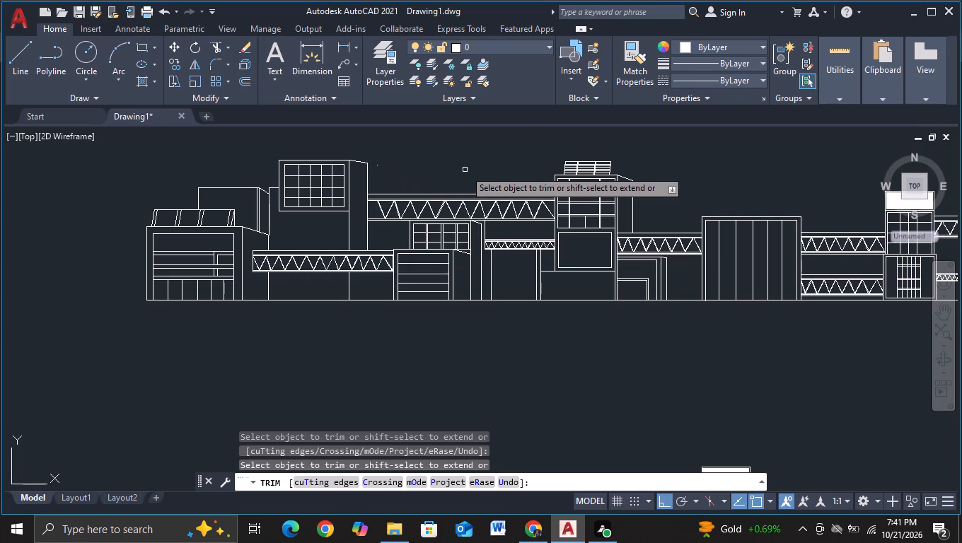
click(375, 163)
scroll(436, 166, down, 1)
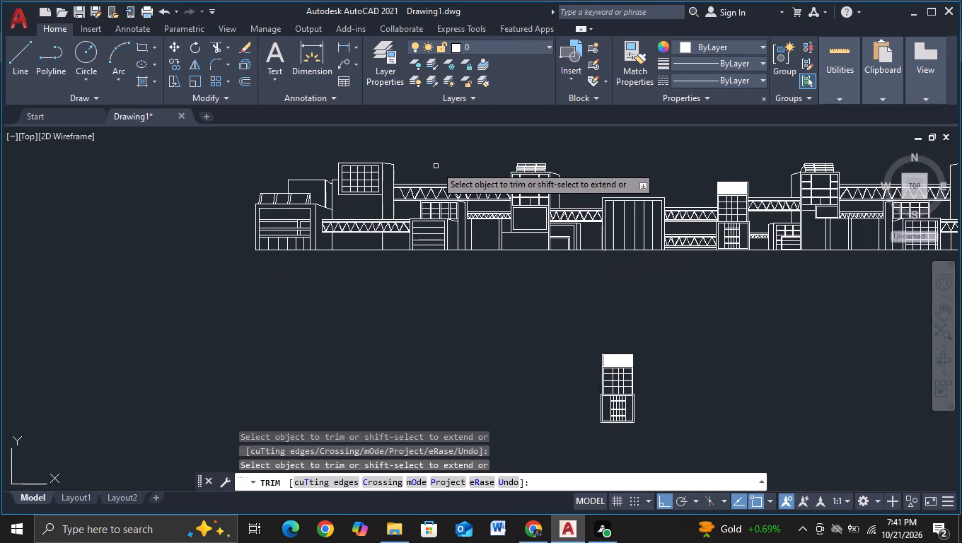
middle_drag(436, 166, 375, 191)
scroll(323, 188, up, 1)
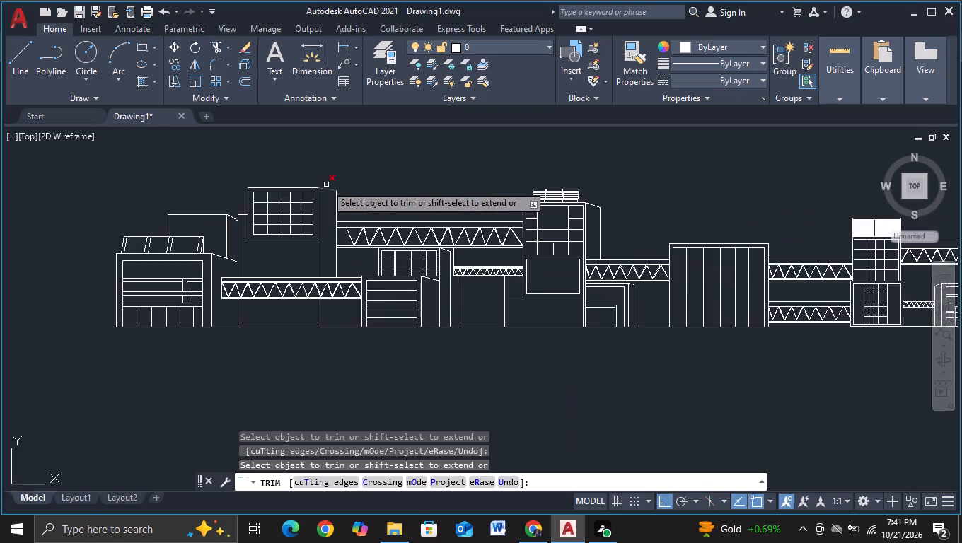
scroll(326, 185, up, 2)
scroll(427, 189, down, 2)
middle_drag(427, 191, 372, 172)
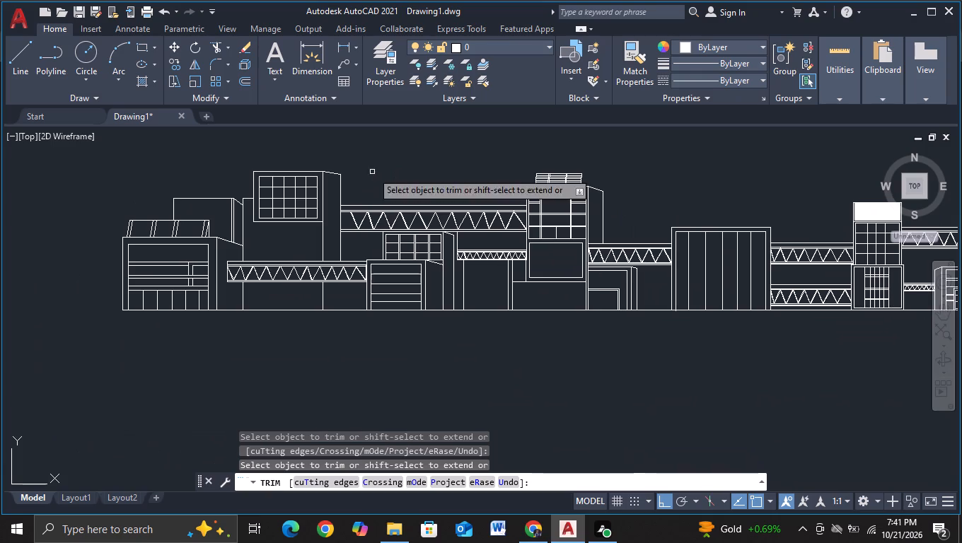
middle_drag(466, 163, 410, 171)
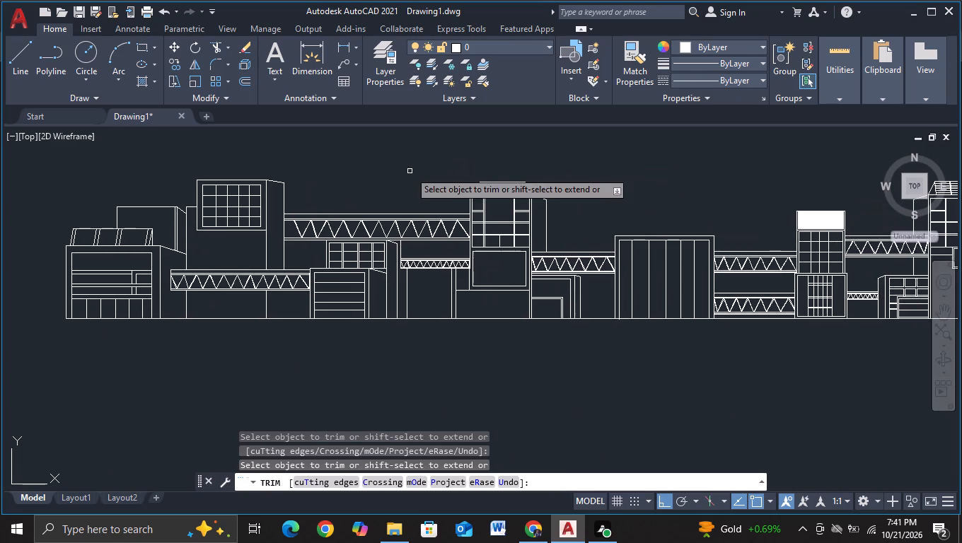
key(Escape)
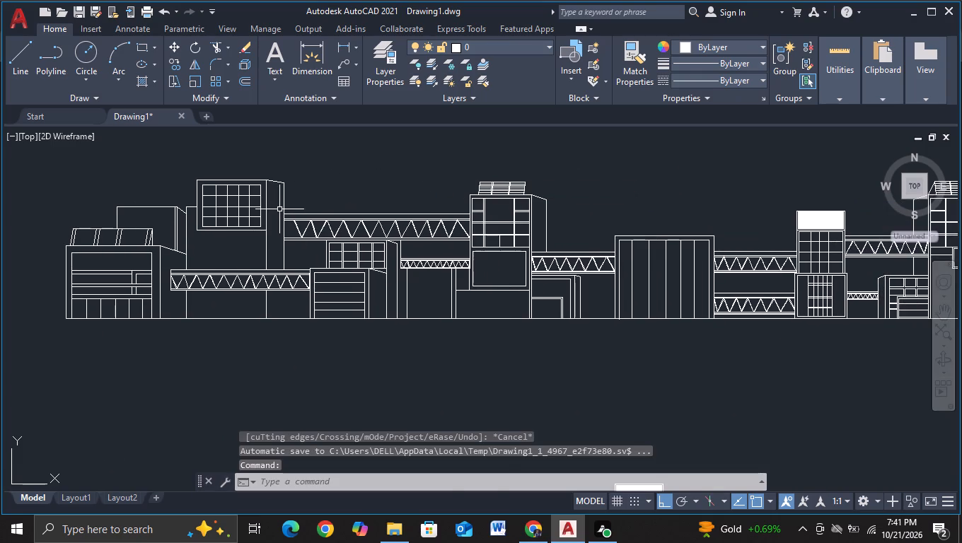
Move the whole upper truss bridge slightly left so it overlaps the grid-window block's side edge, with object snap off.
click(279, 209)
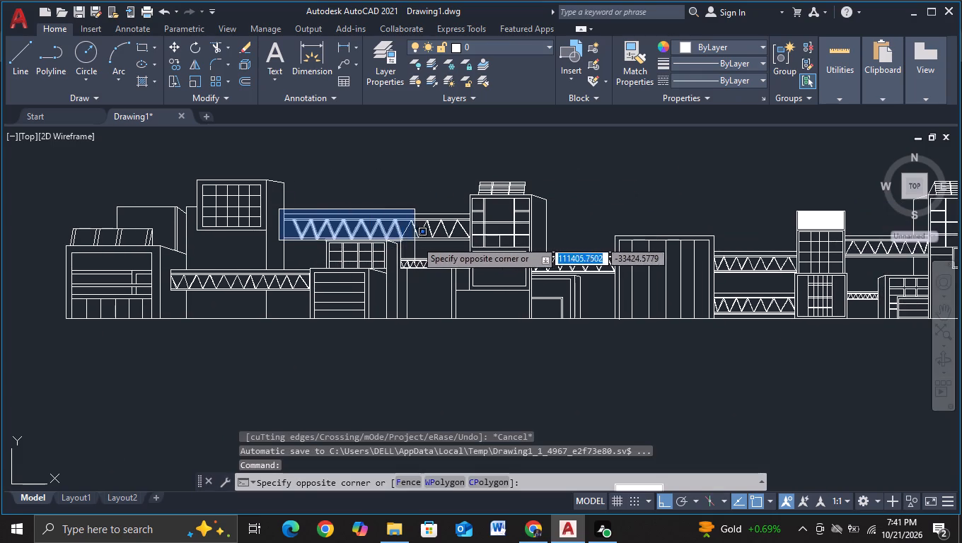
scroll(425, 240, up, 3)
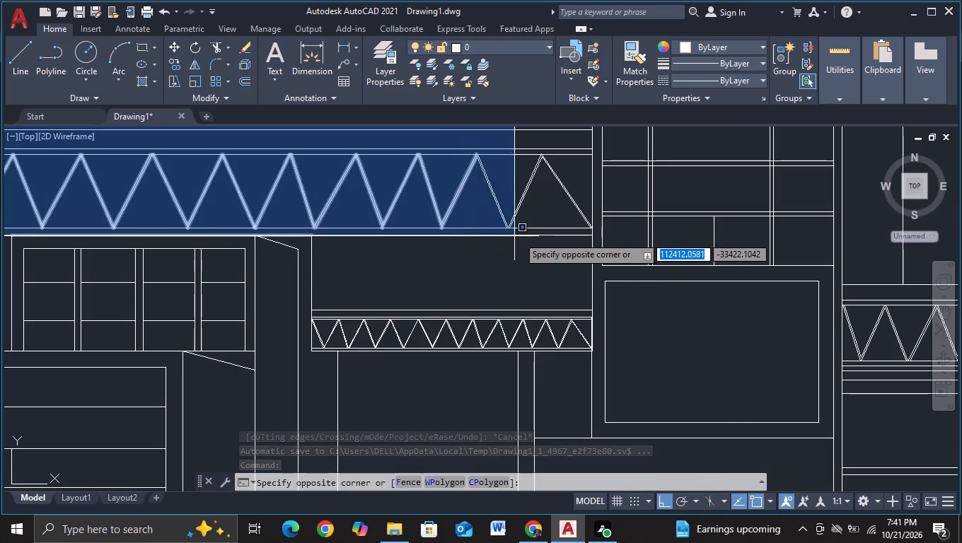
click(600, 239)
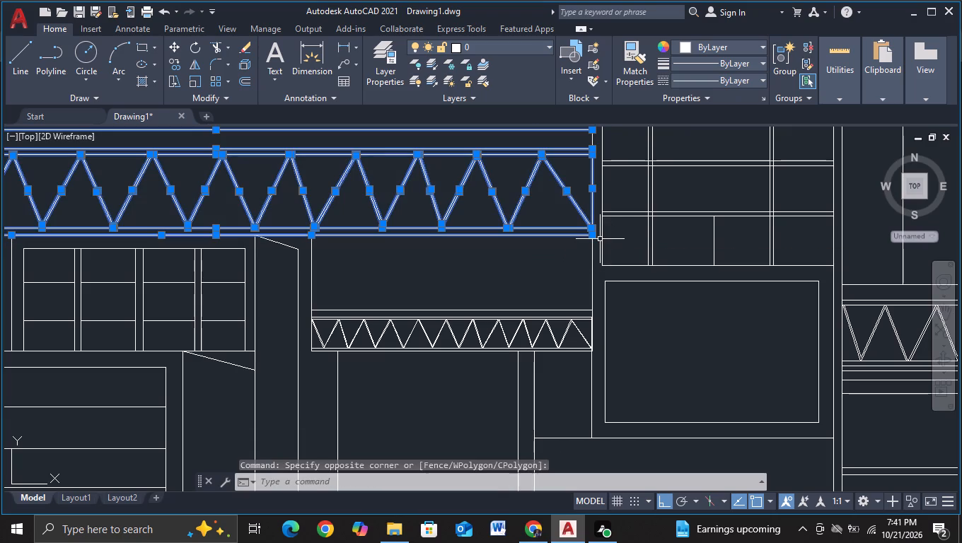
key(m)
click(625, 270)
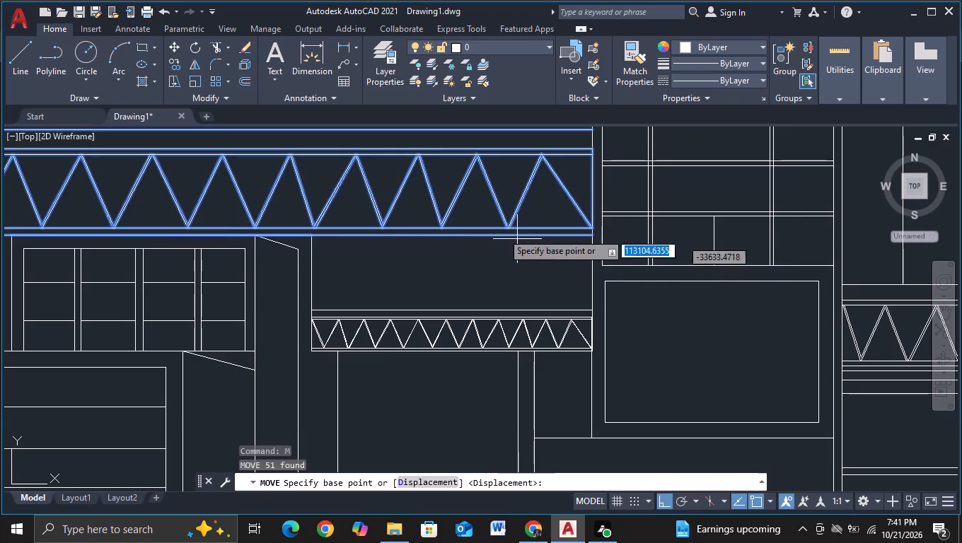
click(490, 214)
scroll(490, 214, down, 1)
middle_drag(490, 214, 636, 216)
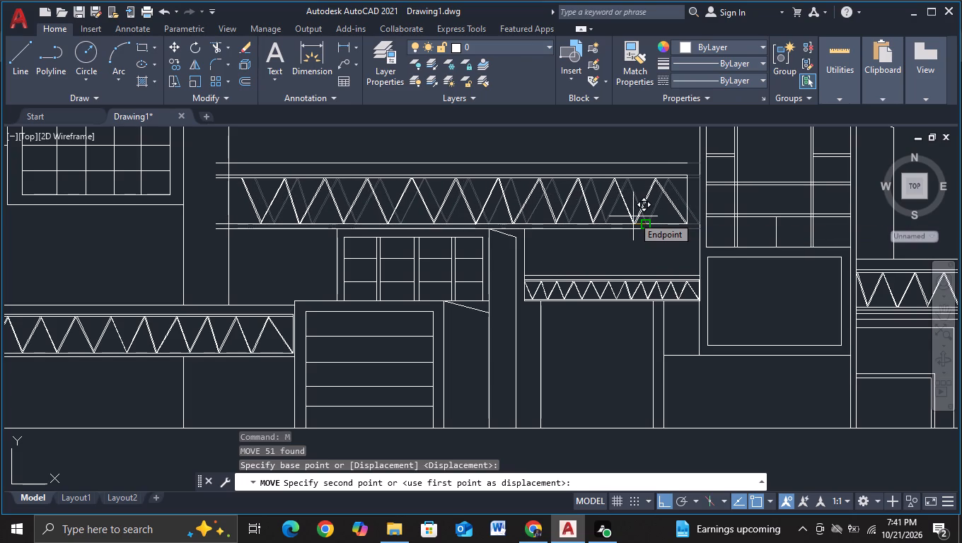
key(F3)
click(633, 216)
key(Escape)
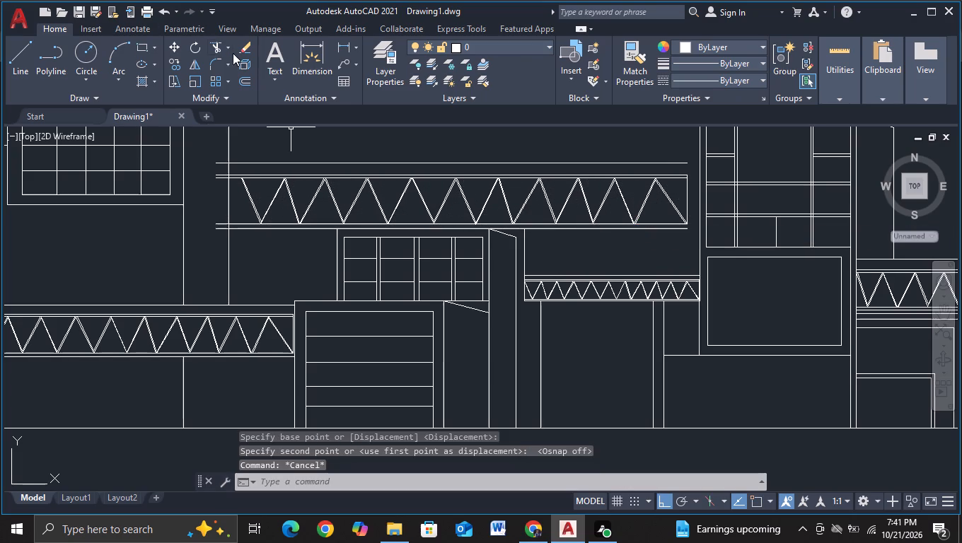
Trim the upper bridge's horizontal lines where they overshoot into the grid-window block's side.
click(216, 48)
click(219, 154)
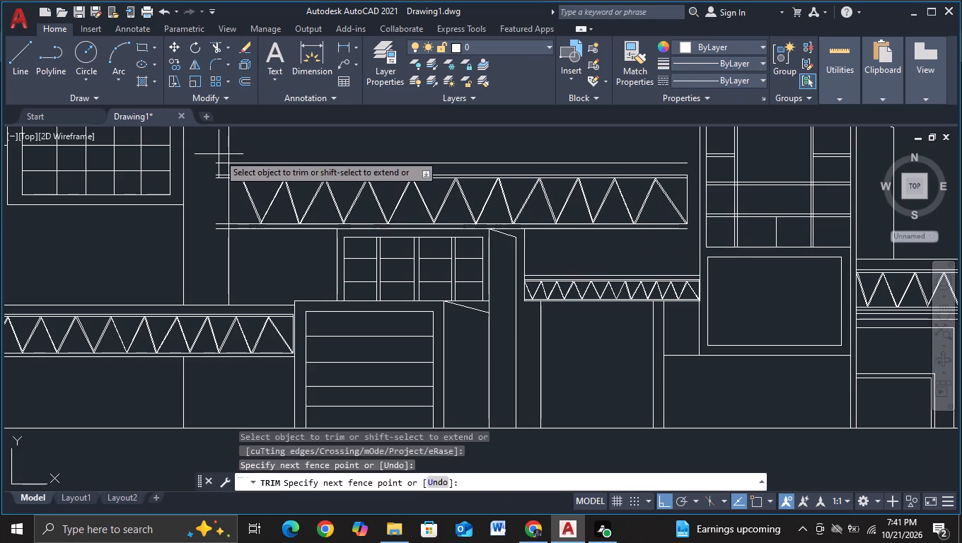
click(219, 235)
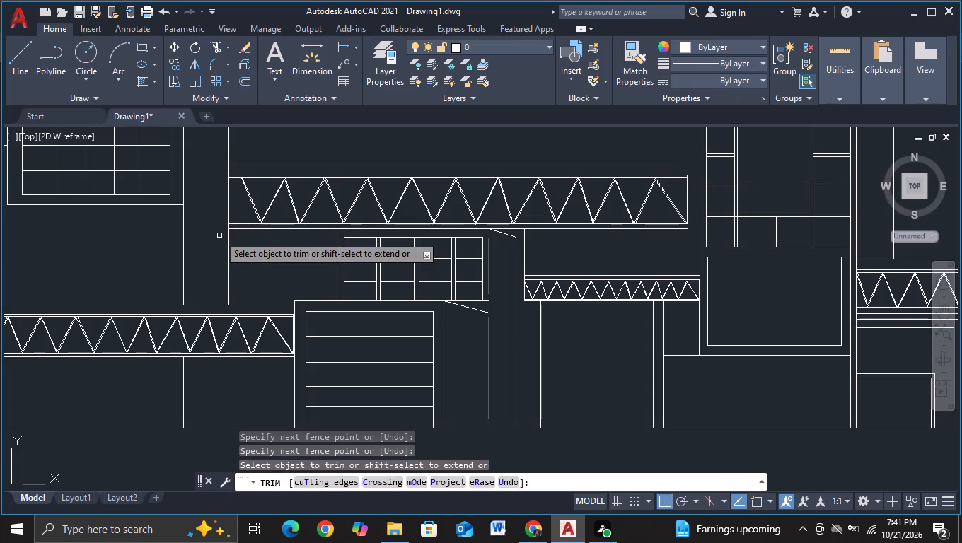
key(Escape)
Extend the upper bridge's horizontal lines at its other end to the side edge of the neighbouring louvre-topped block.
key(e)
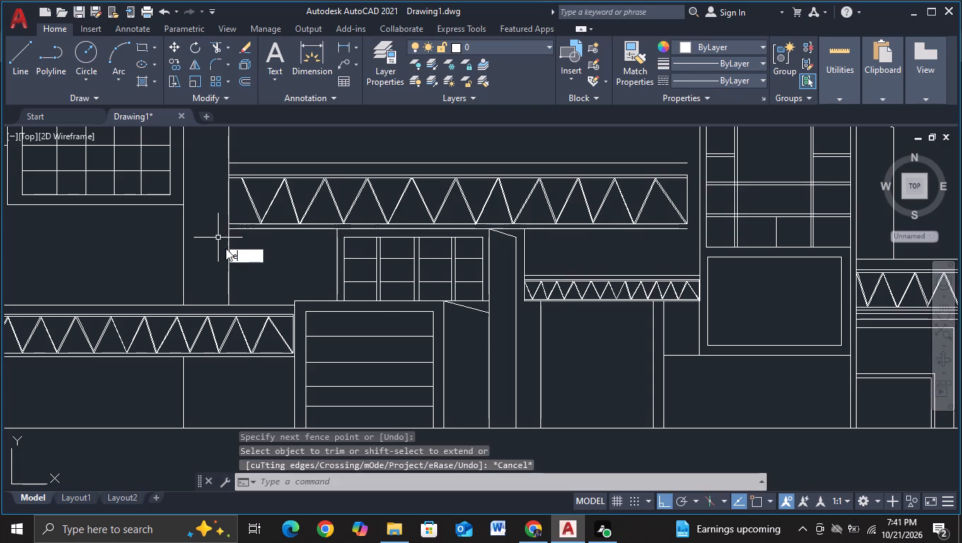
click(250, 285)
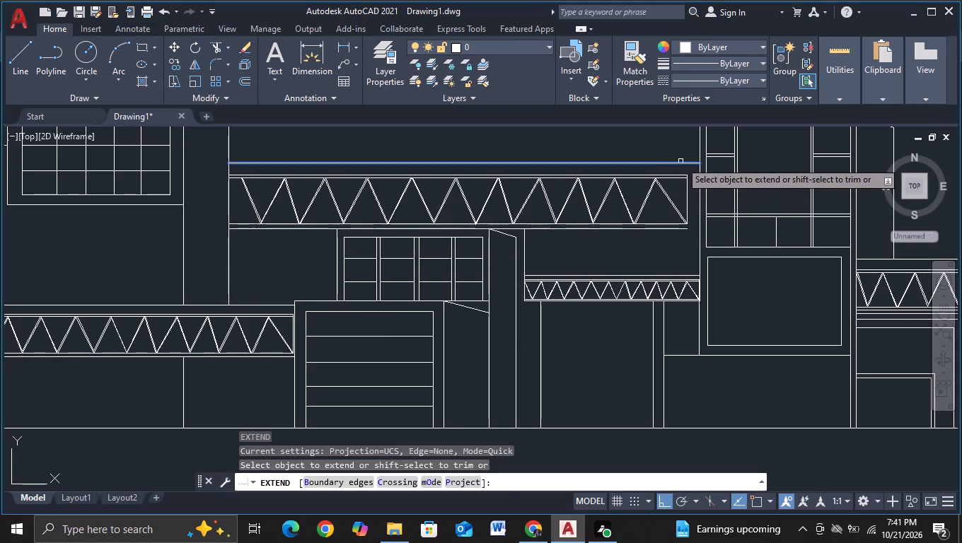
click(680, 161)
click(680, 177)
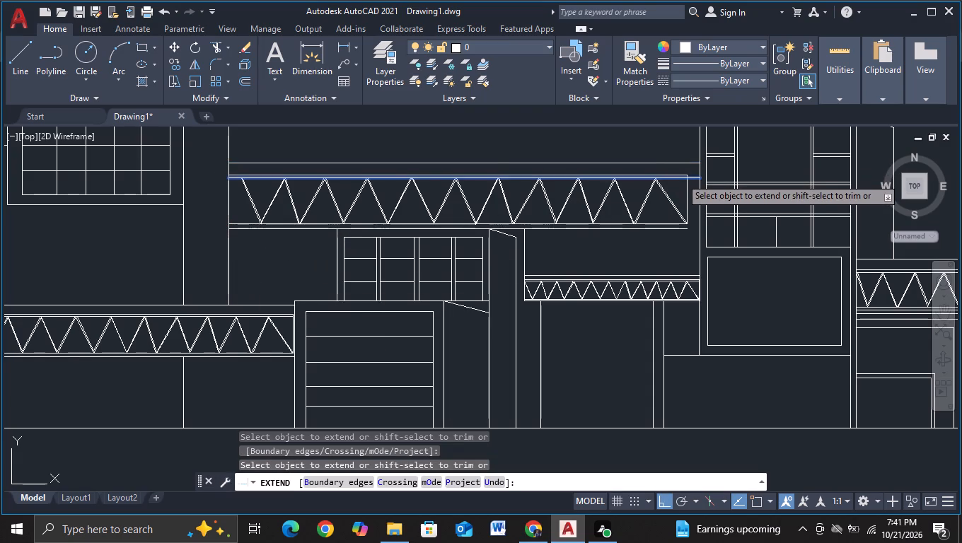
click(678, 175)
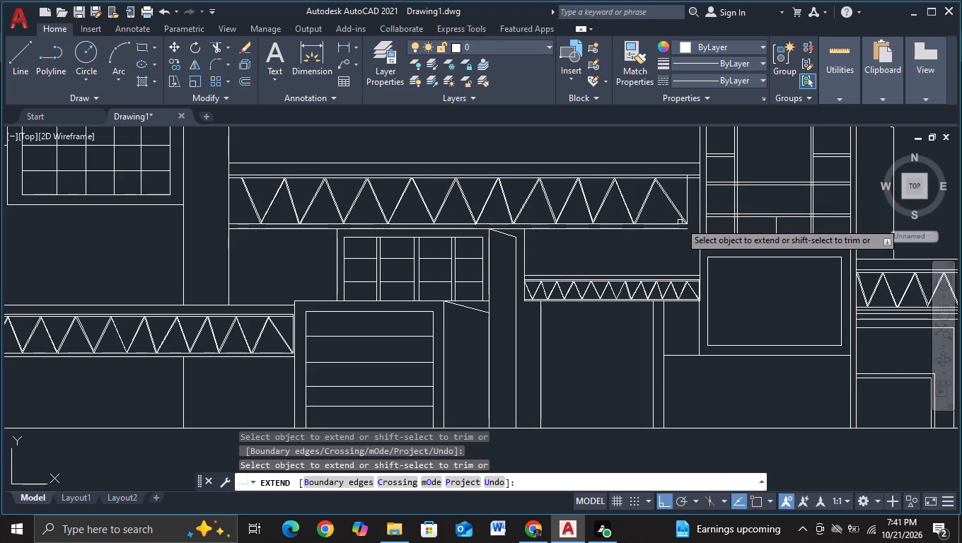
click(676, 223)
click(676, 228)
key(Escape)
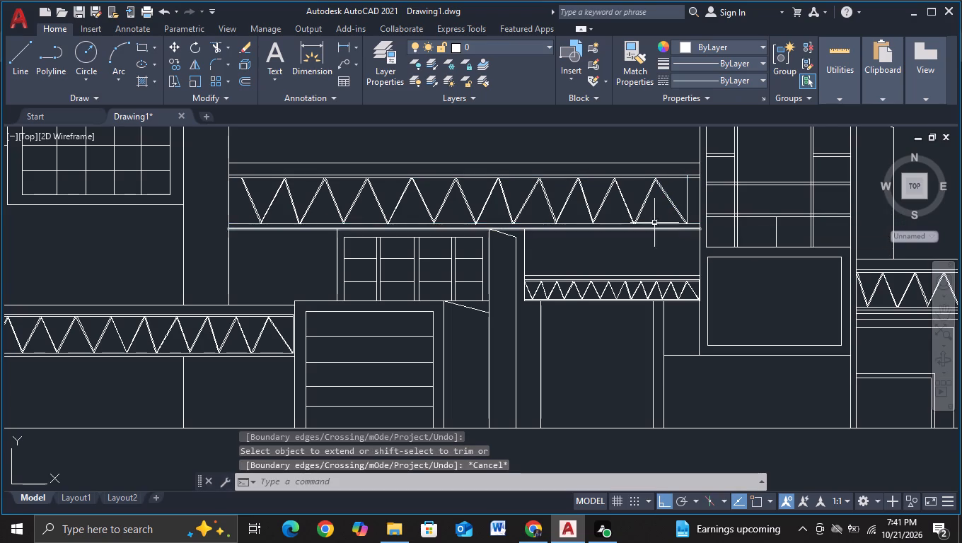
Trim away the truss's vertical end line and its remaining stub beside the louvre-topped block.
click(220, 48)
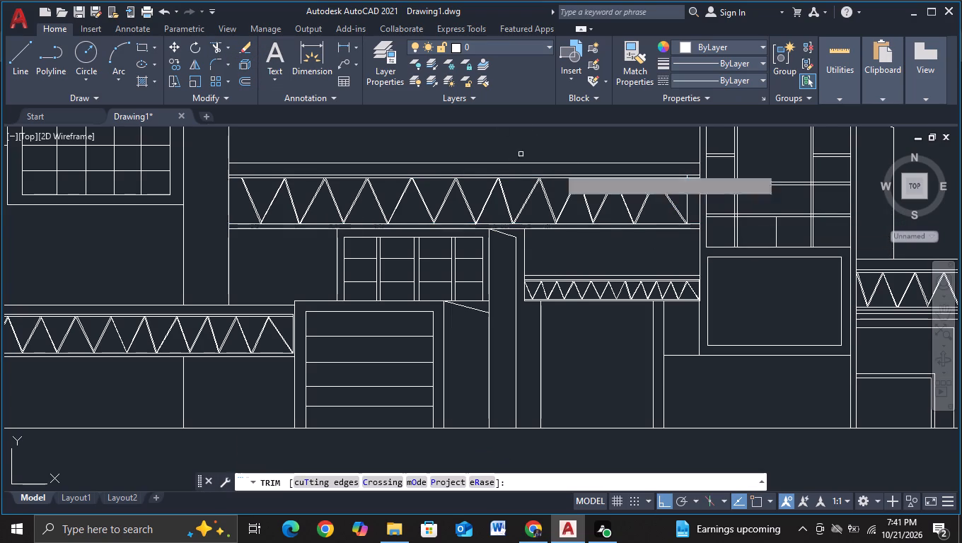
scroll(692, 210, up, 1)
click(683, 202)
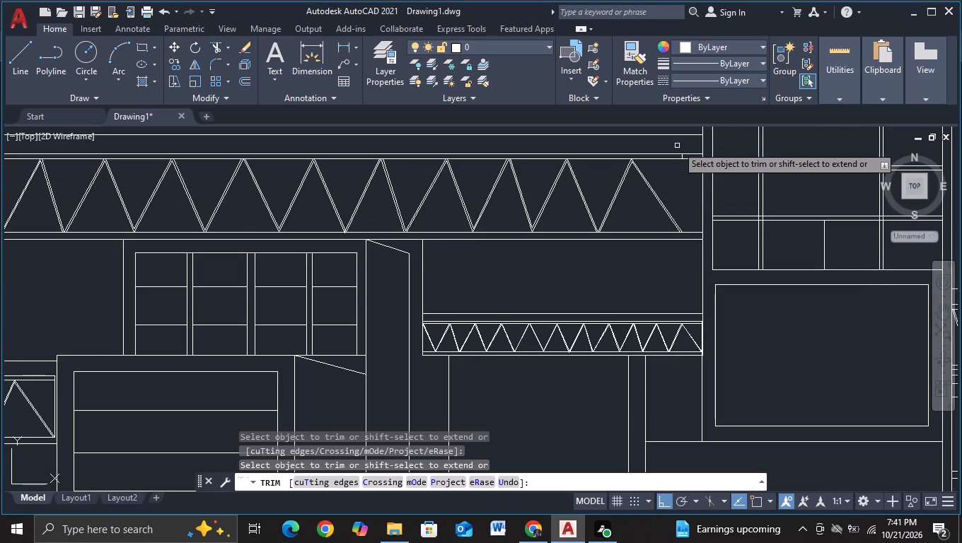
click(681, 158)
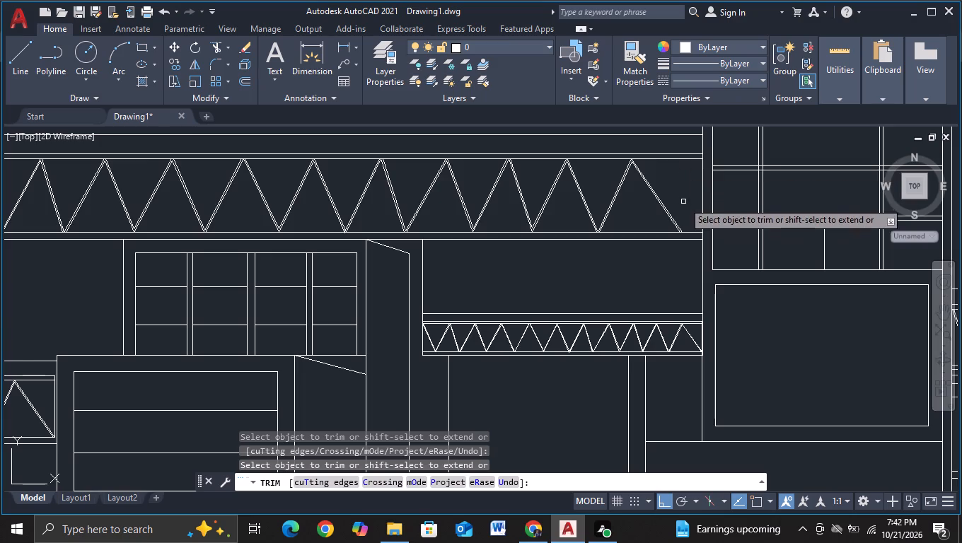
With object snap on, draw a vertical line from the lower-left truss bridge's middle bottom apex down past the ground line.
scroll(683, 202, down, 2)
key(Escape)
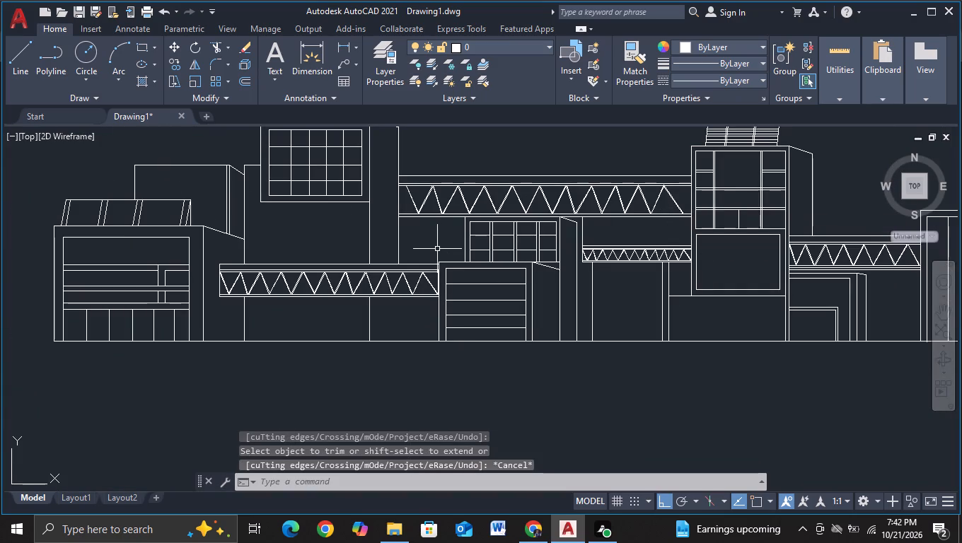
scroll(431, 247, down, 1)
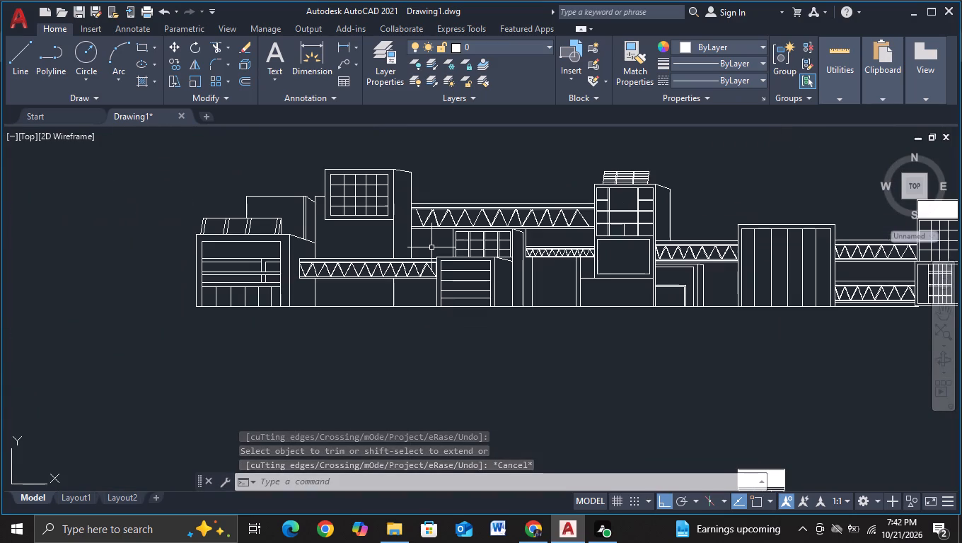
middle_drag(540, 343, 539, 288)
middle_drag(489, 287, 519, 343)
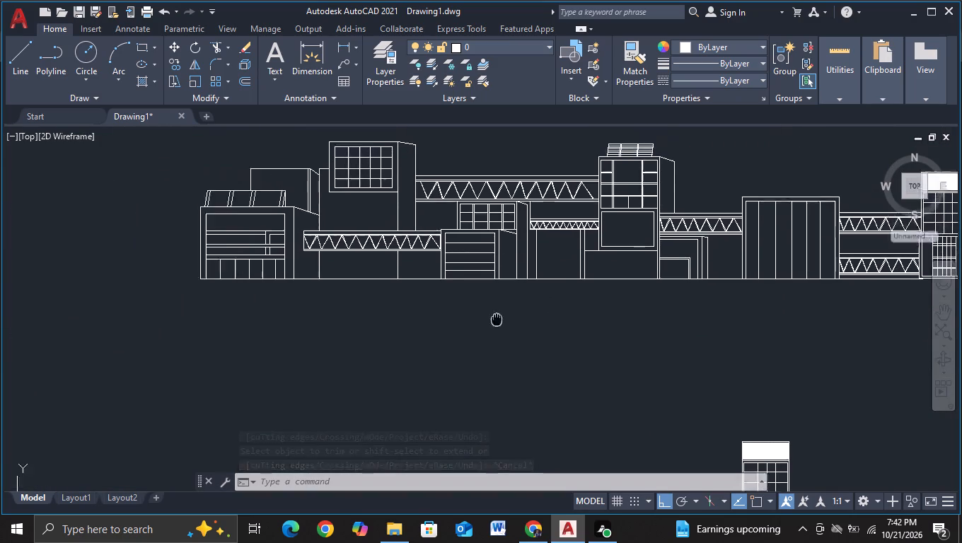
middle_drag(519, 343, 539, 346)
click(23, 62)
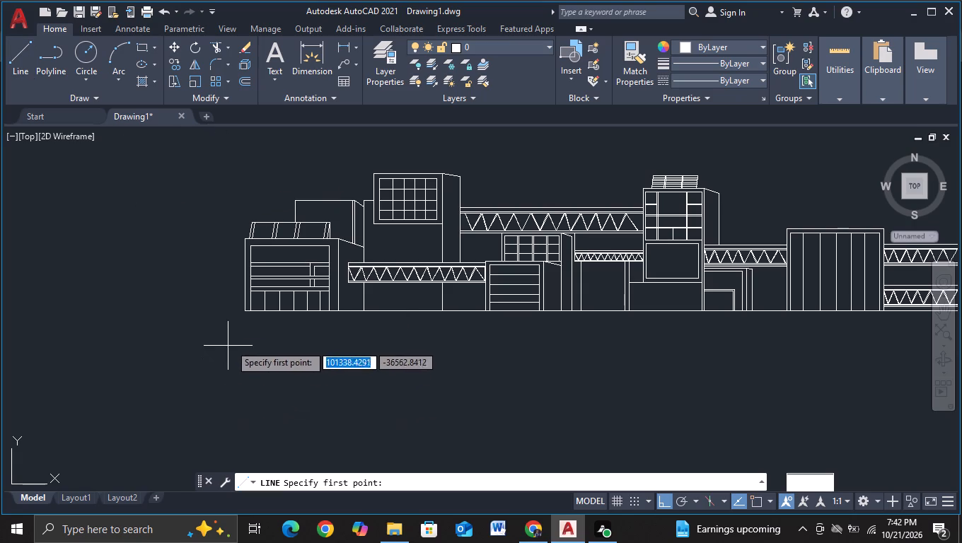
scroll(402, 351, up, 2)
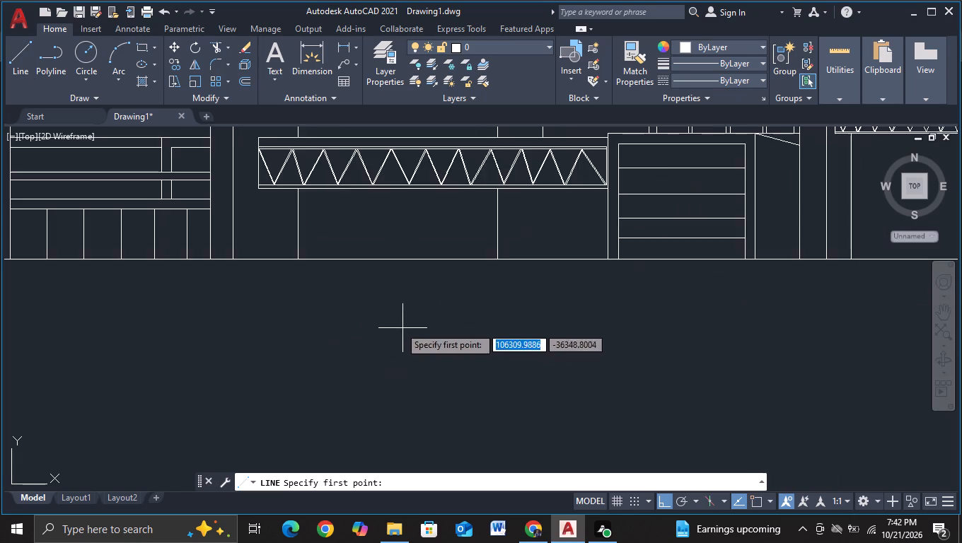
middle_drag(390, 314, 412, 378)
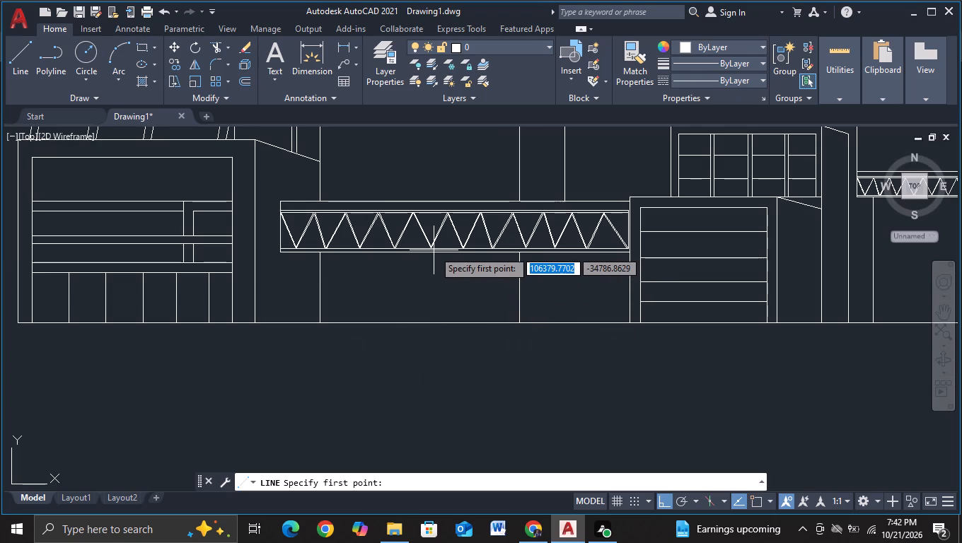
key(F3)
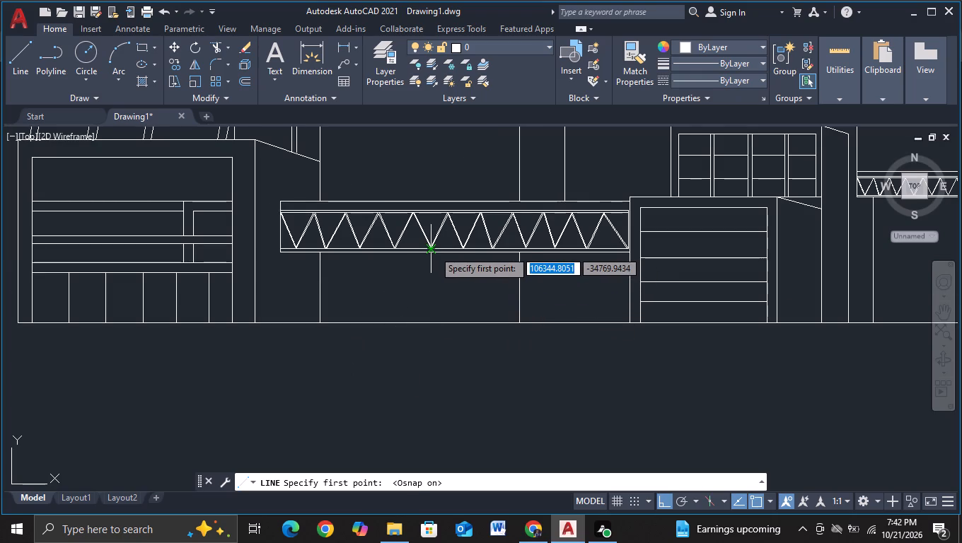
click(434, 250)
click(417, 391)
key(Escape)
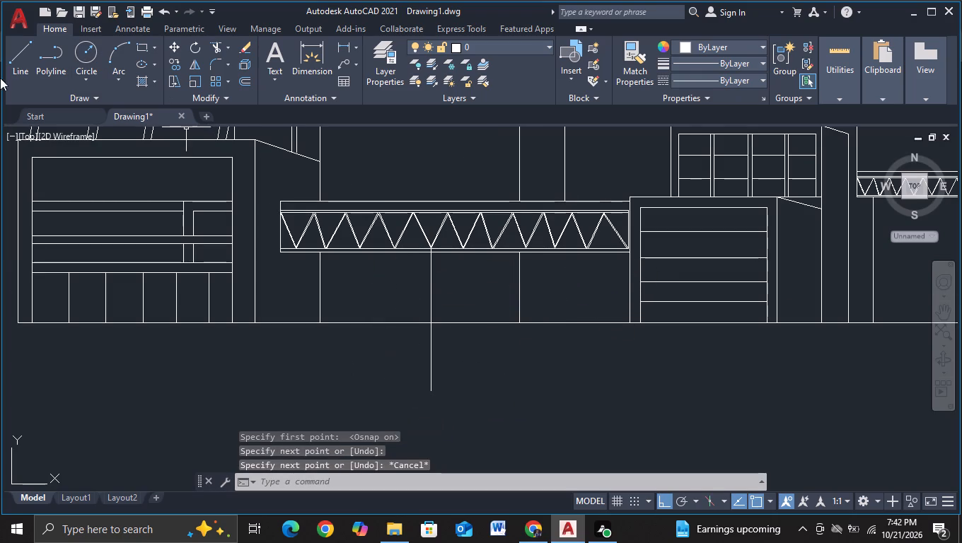
click(8, 53)
key(Escape)
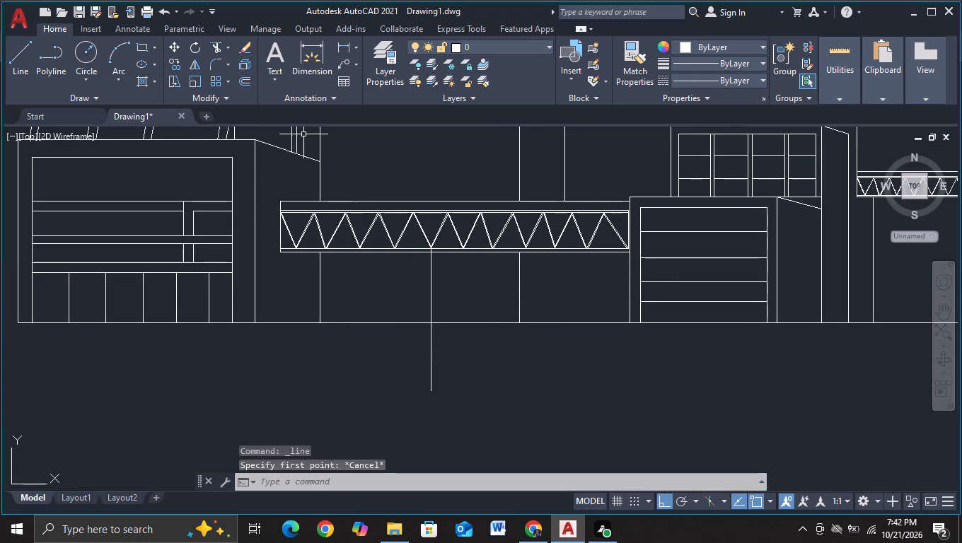
Trim the new vertical line below the ground line and between the bridge's two bottom horizontal lines.
click(222, 50)
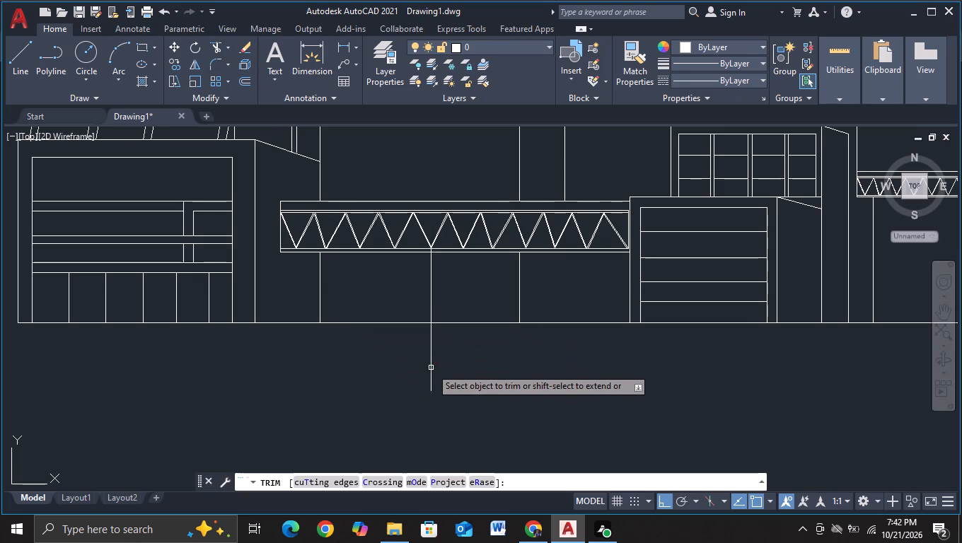
click(431, 367)
key(Escape)
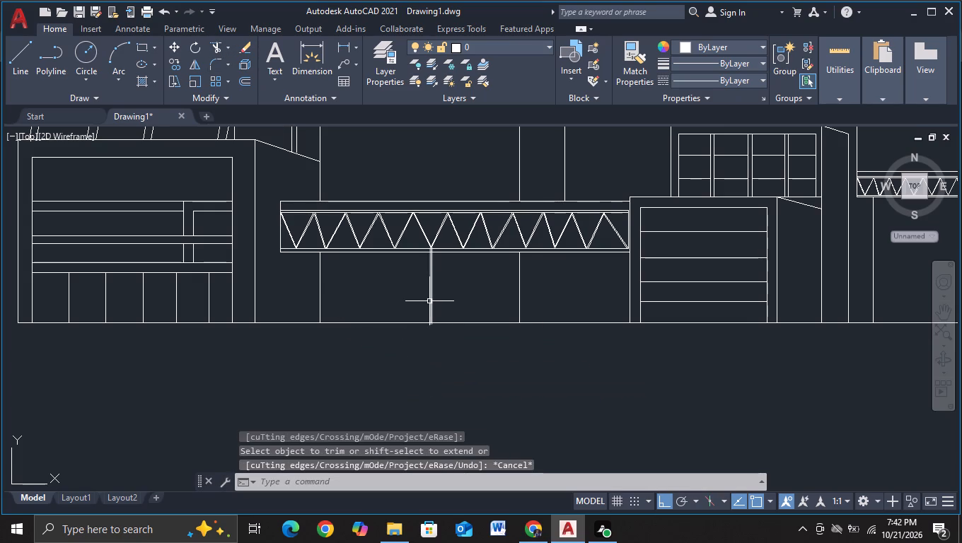
scroll(444, 264, up, 3)
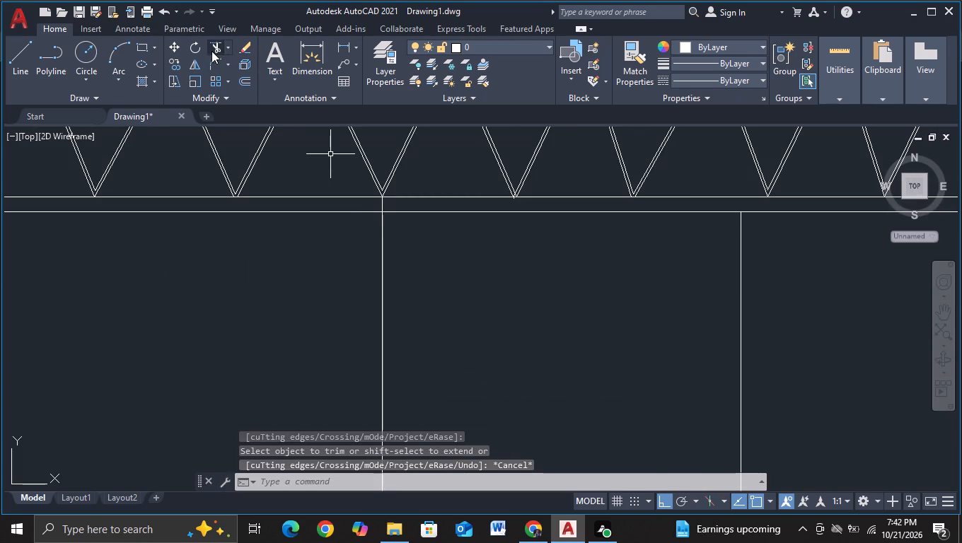
click(213, 48)
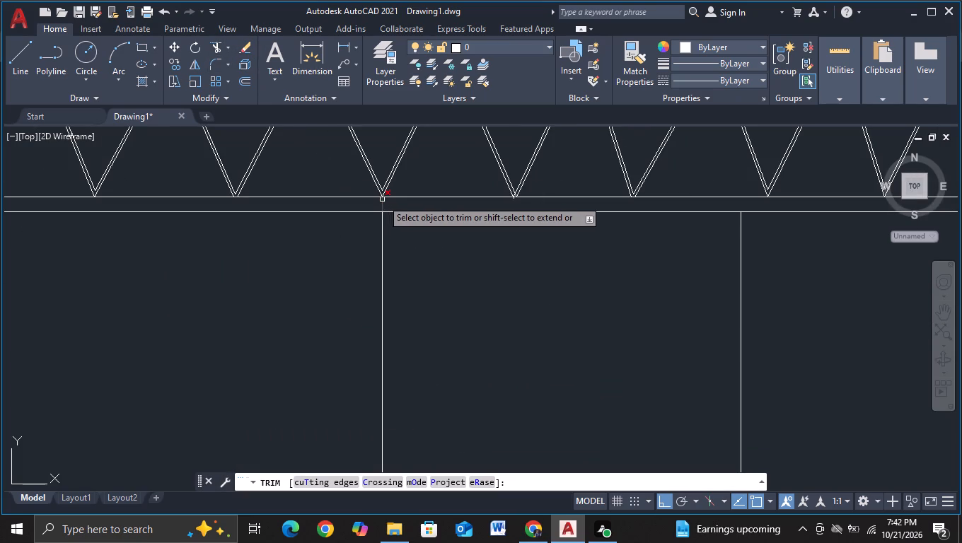
click(382, 199)
key(Escape)
Copy the trimmed vertical line about 38 units horizontally to the right to form a thin column under the bridge.
click(383, 261)
key(c)
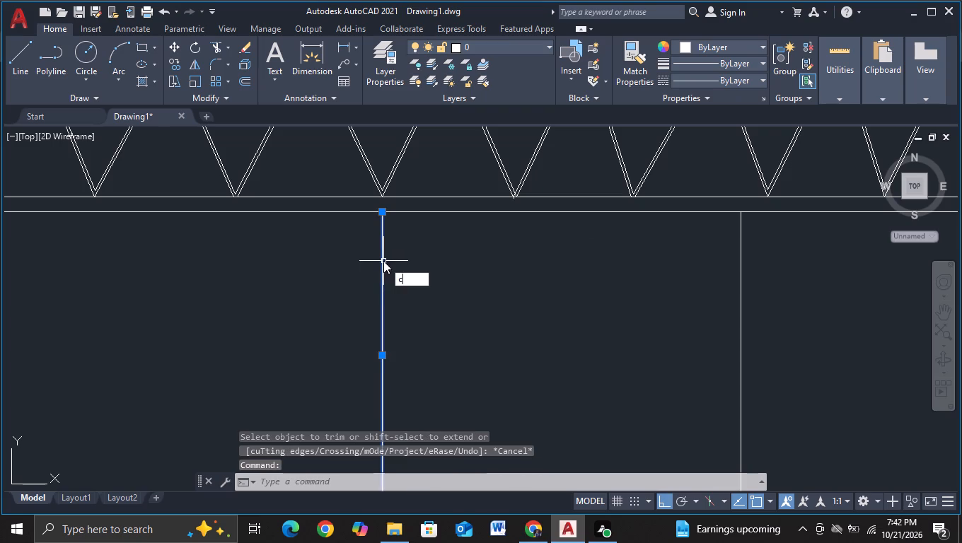
click(440, 303)
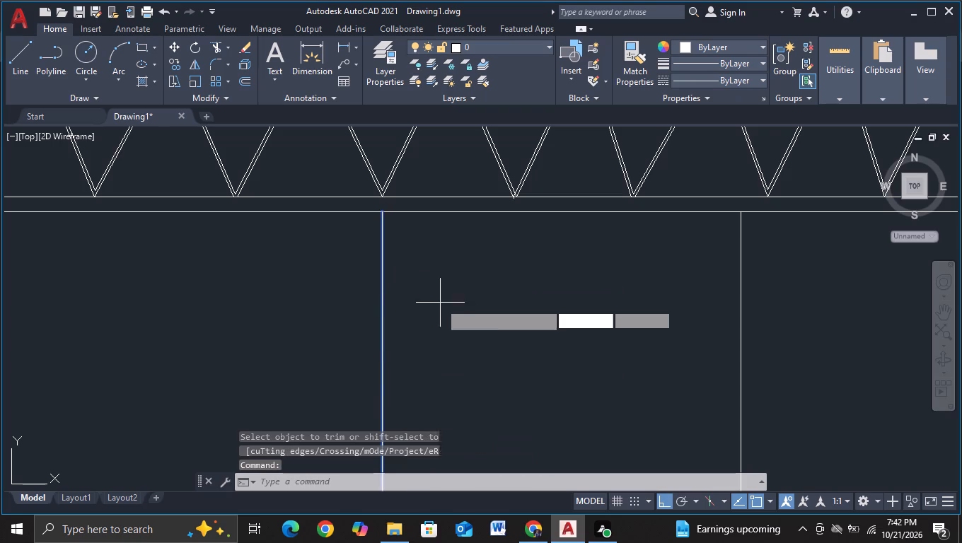
click(386, 299)
scroll(423, 300, down, 2)
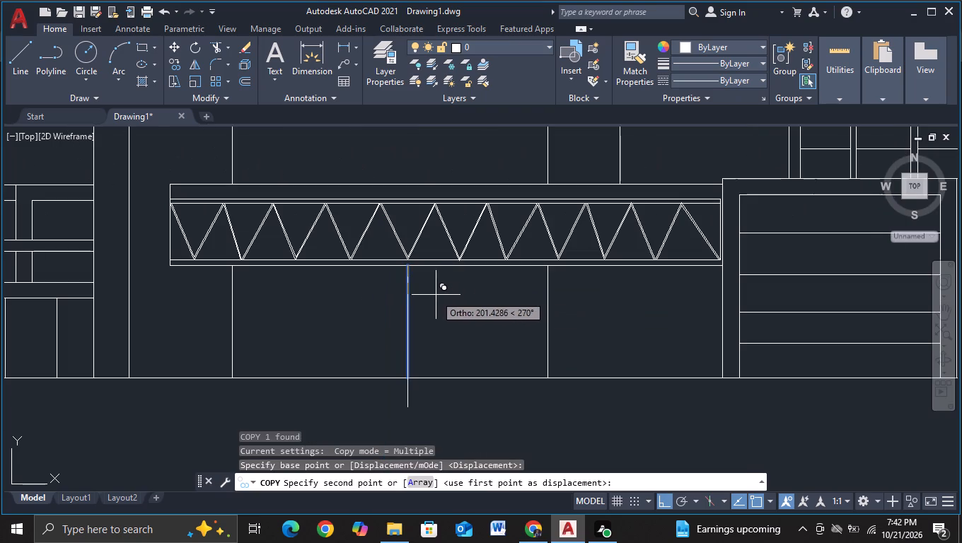
scroll(424, 294, up, 1)
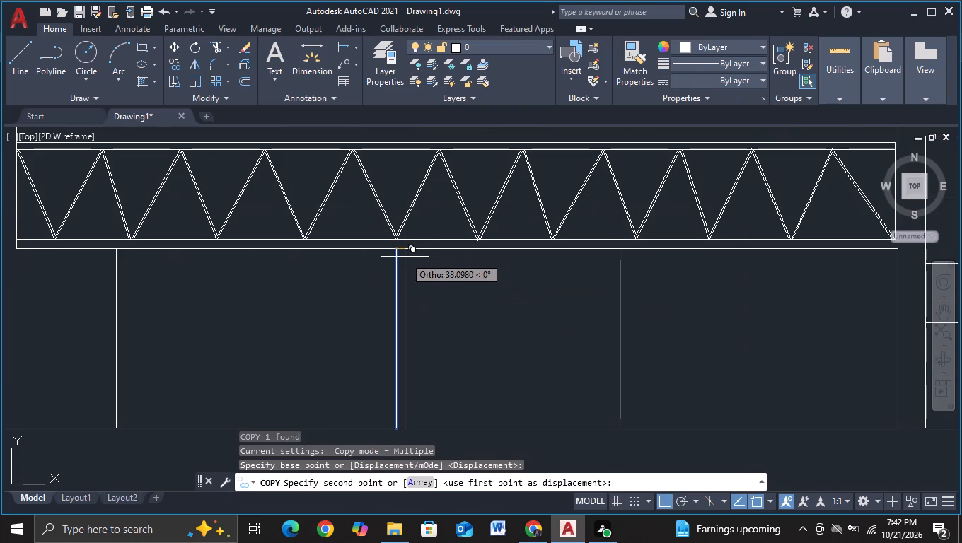
click(405, 257)
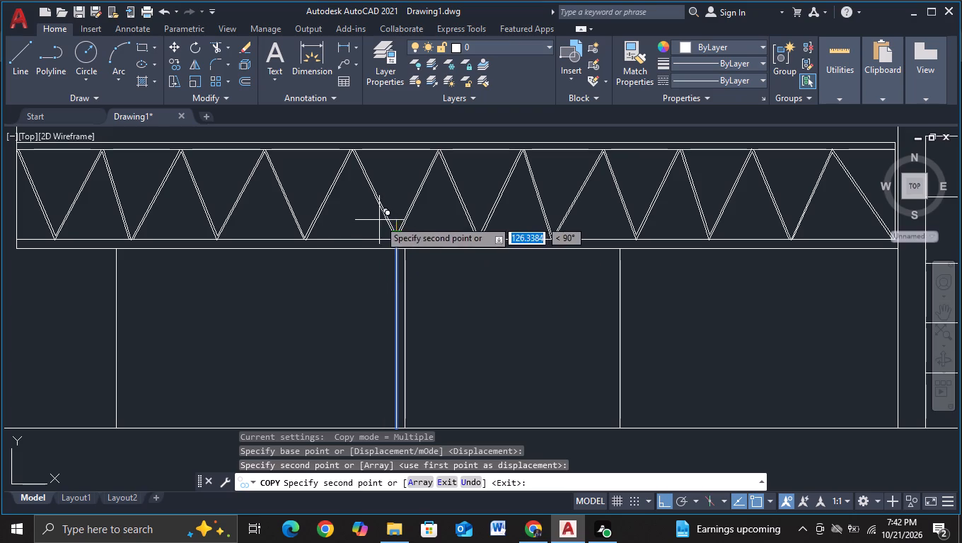
middle_drag(387, 348, 390, 274)
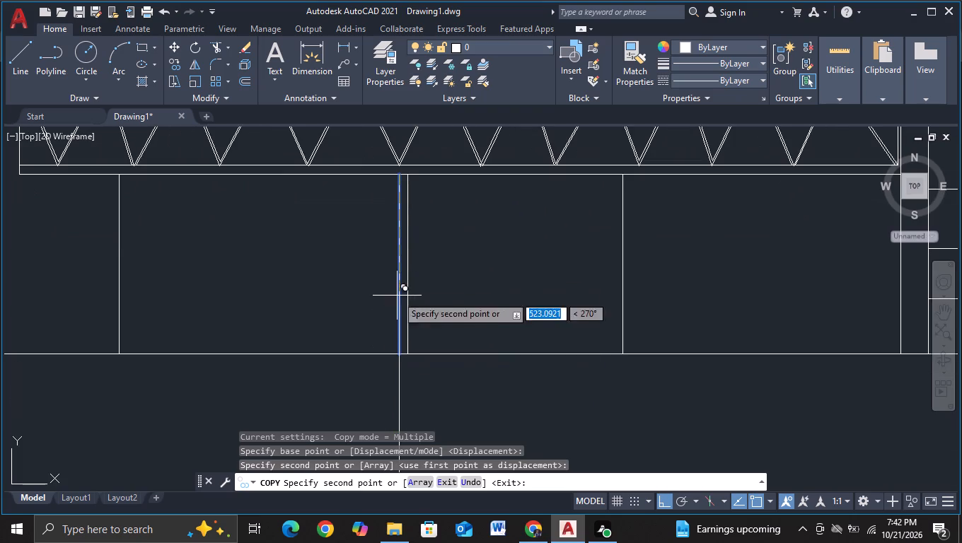
key(Escape)
Examine the elevation from the new bridge column across to the upper truss bridge and the neighbouring blocks.
scroll(423, 305, down, 1)
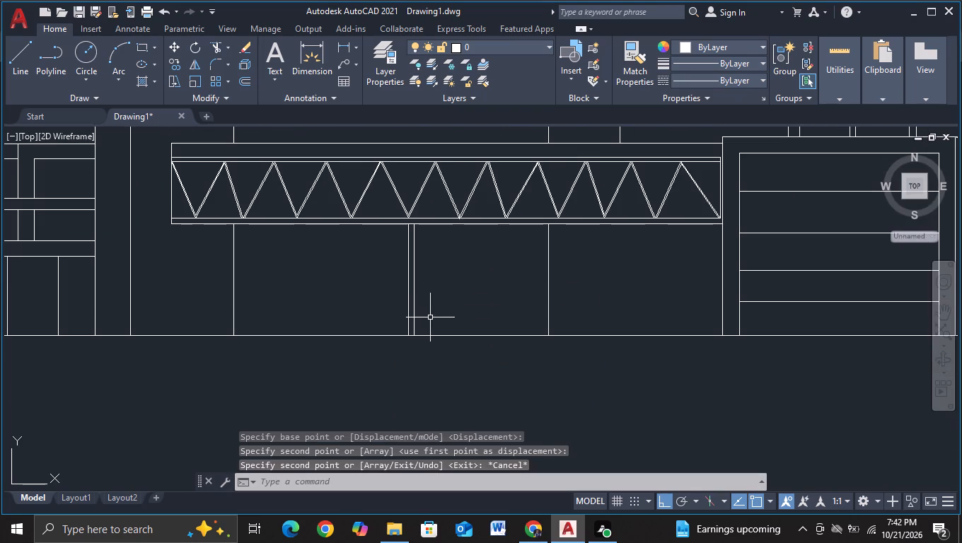
scroll(431, 317, down, 1)
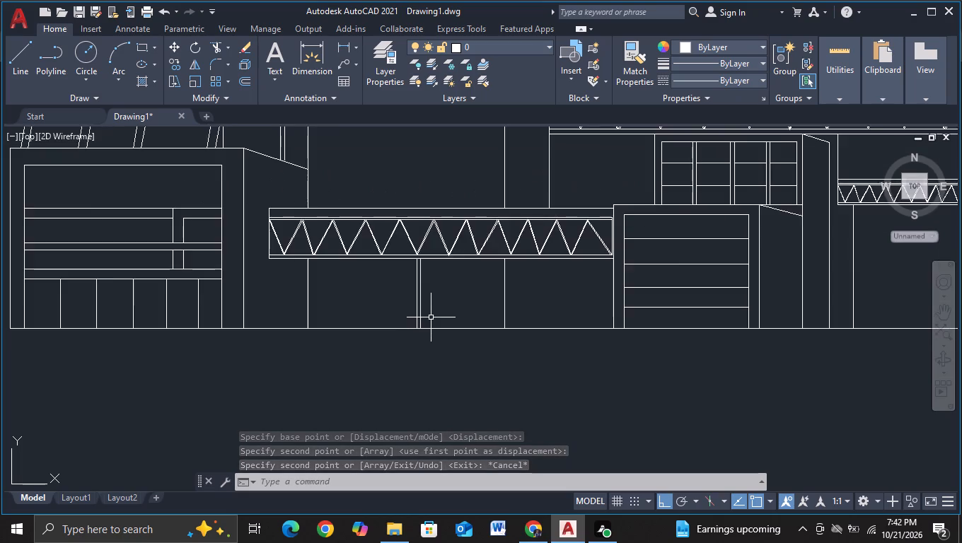
scroll(425, 322, down, 2)
middle_drag(474, 361, 369, 362)
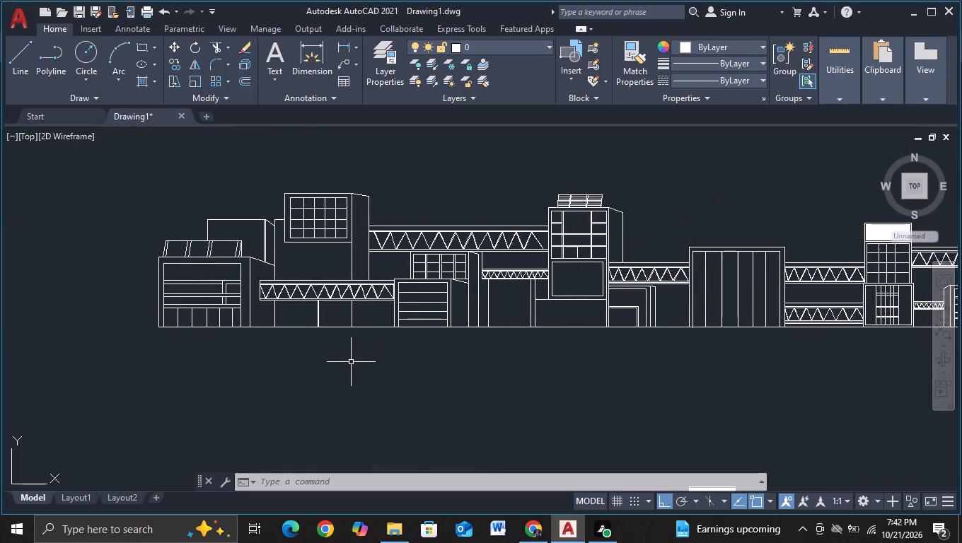
middle_drag(356, 363, 306, 363)
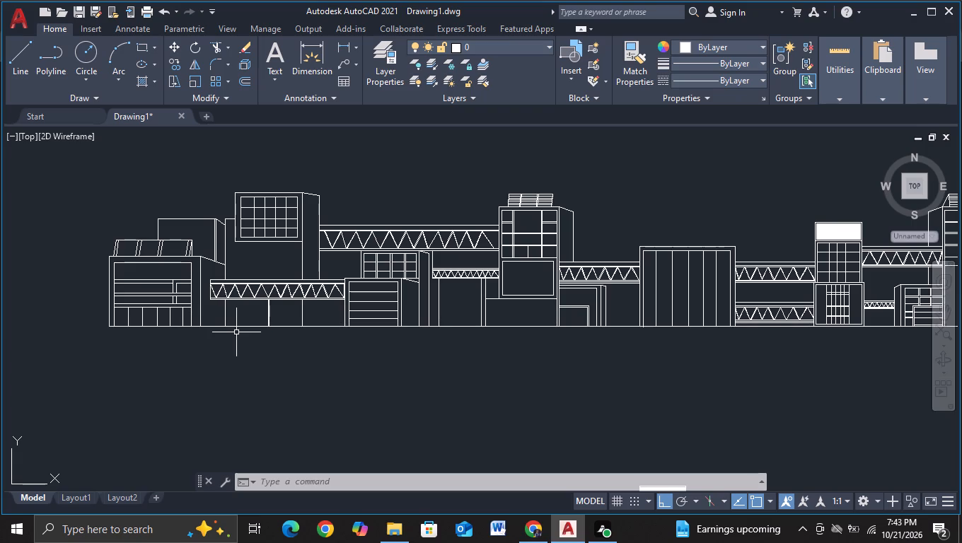
scroll(285, 296, up, 1)
middle_drag(406, 370, 322, 379)
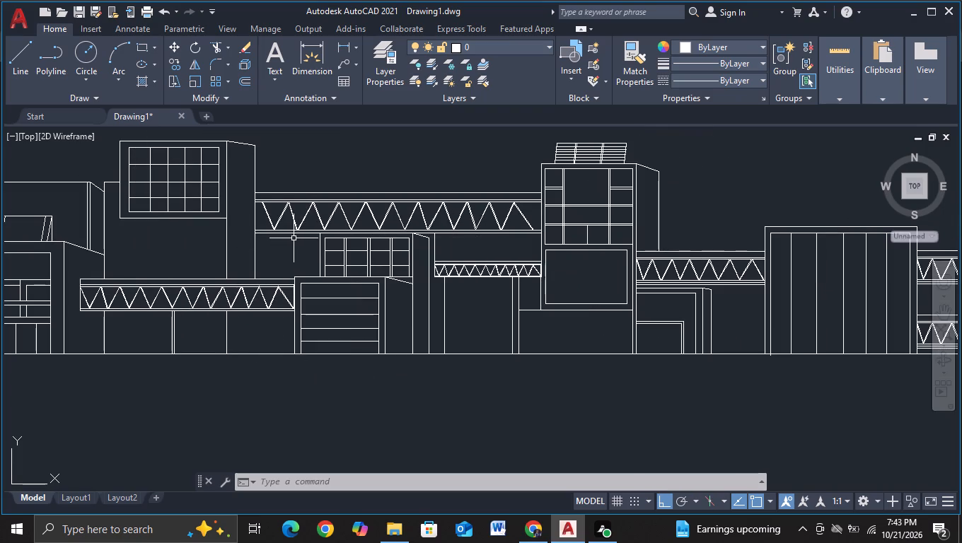
scroll(289, 230, up, 1)
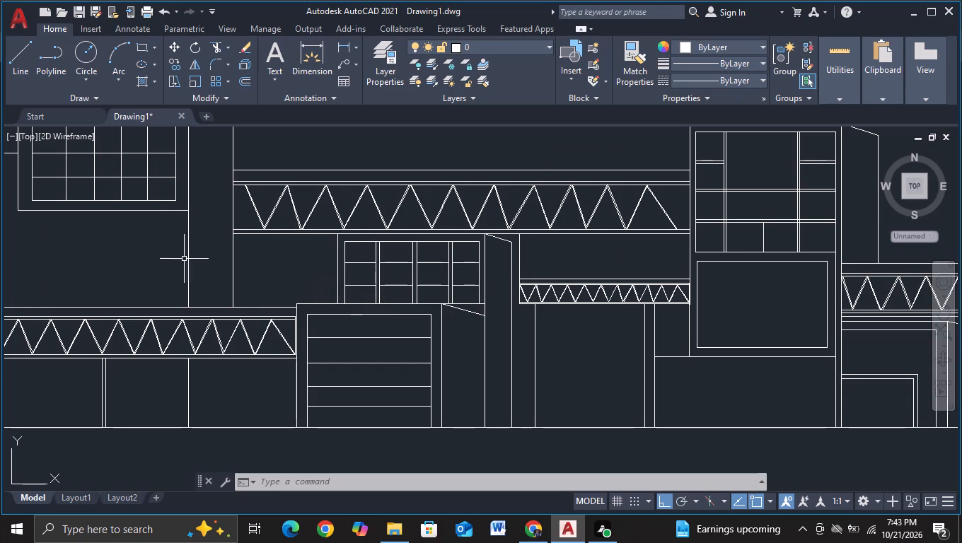
click(216, 45)
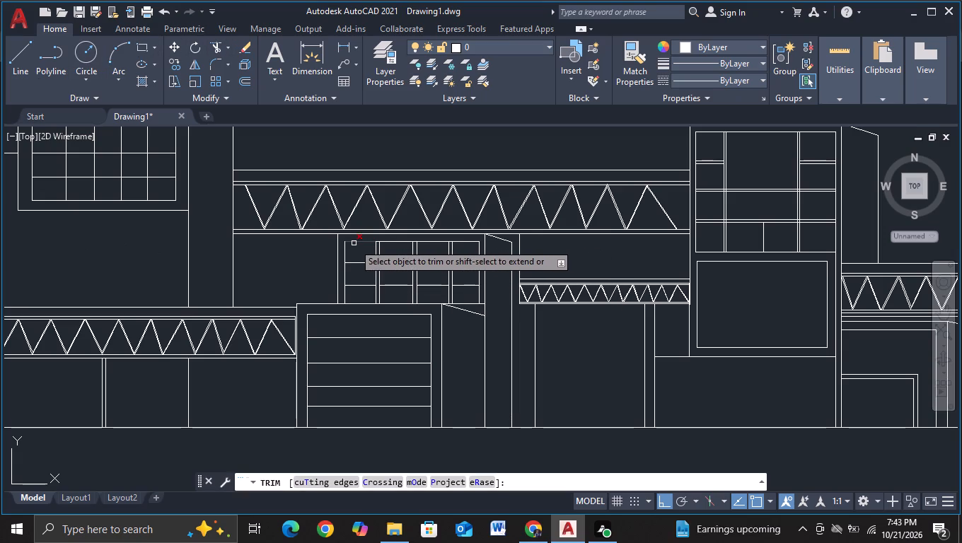
key(Escape)
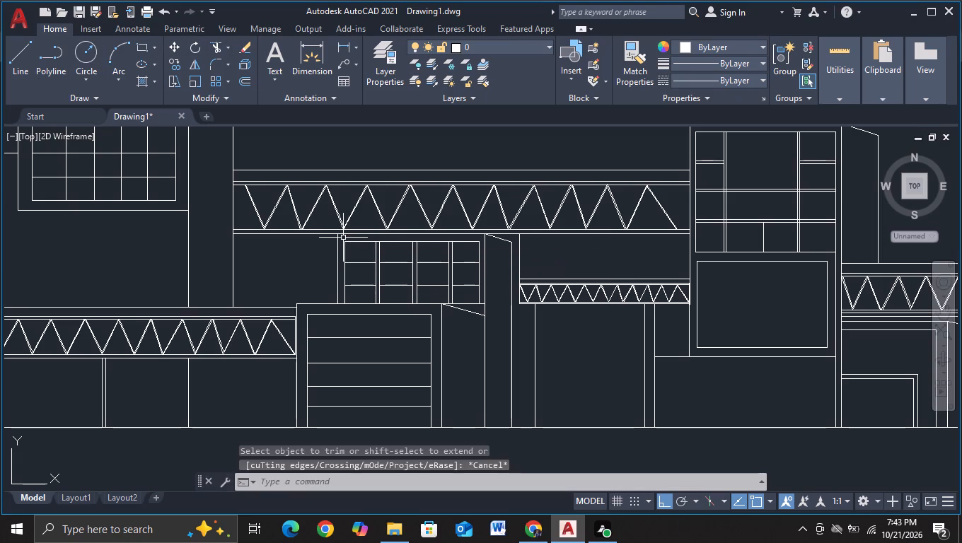
Delete the window grid, the lower panel's frame and horizontal lines, and the selected side lines of the two-tier block beneath the upper bridge.
click(340, 238)
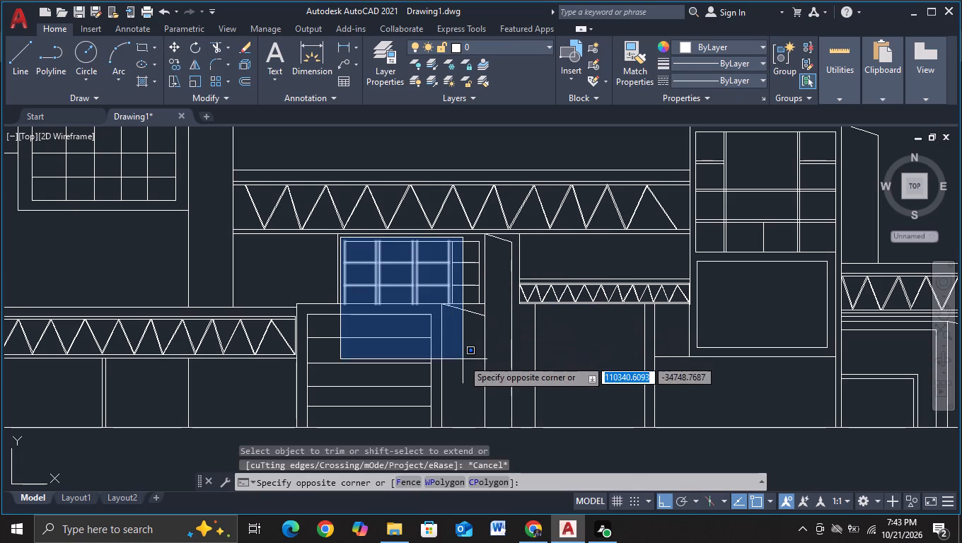
click(501, 435)
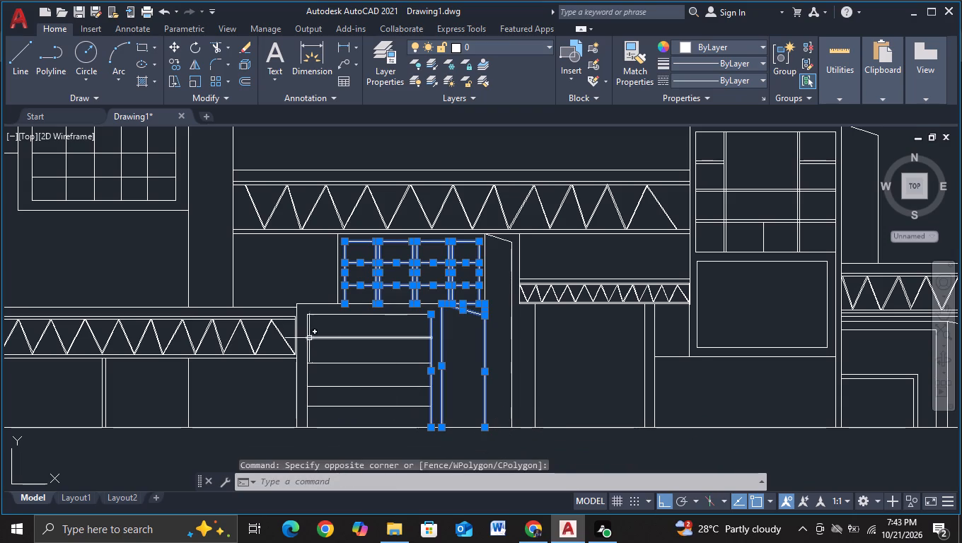
drag(301, 308, 369, 385)
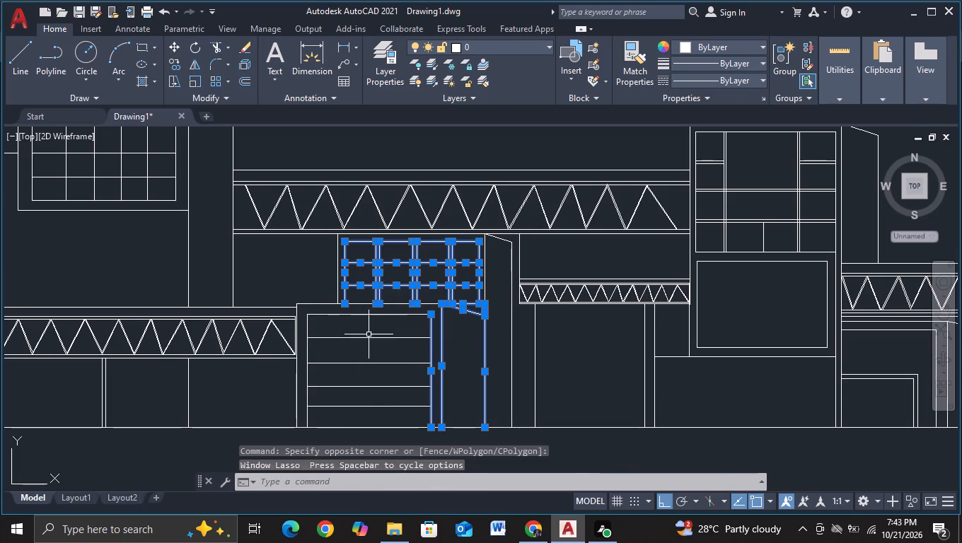
drag(364, 411, 361, 318)
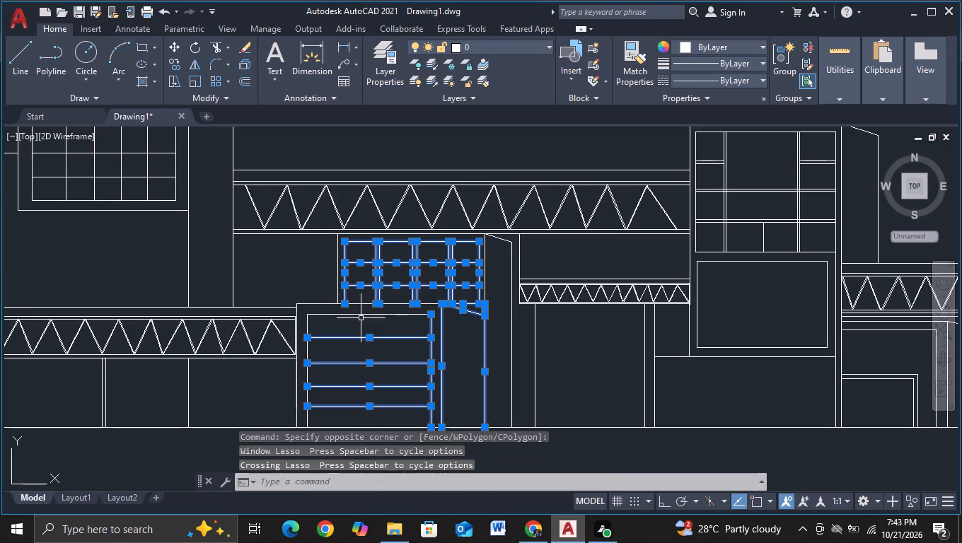
drag(360, 311, 357, 332)
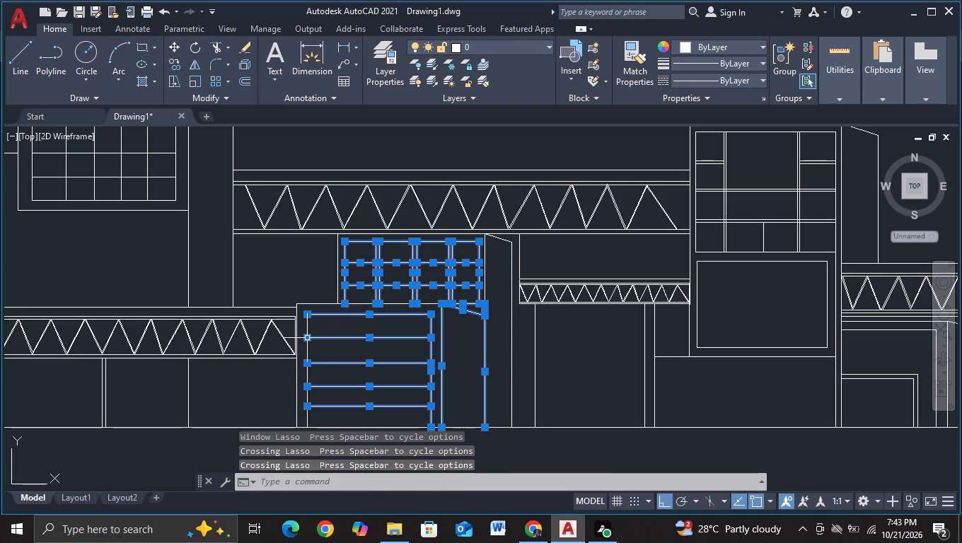
click(306, 330)
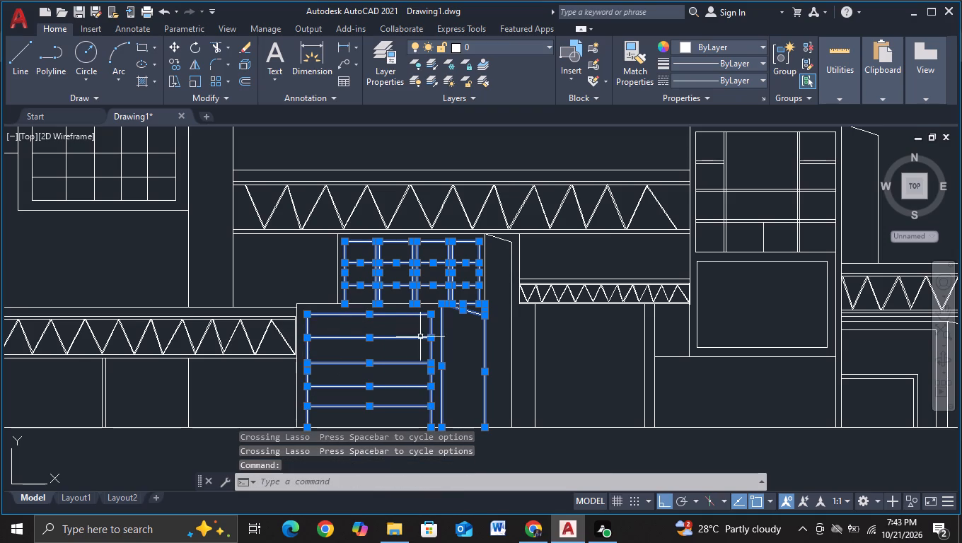
click(485, 253)
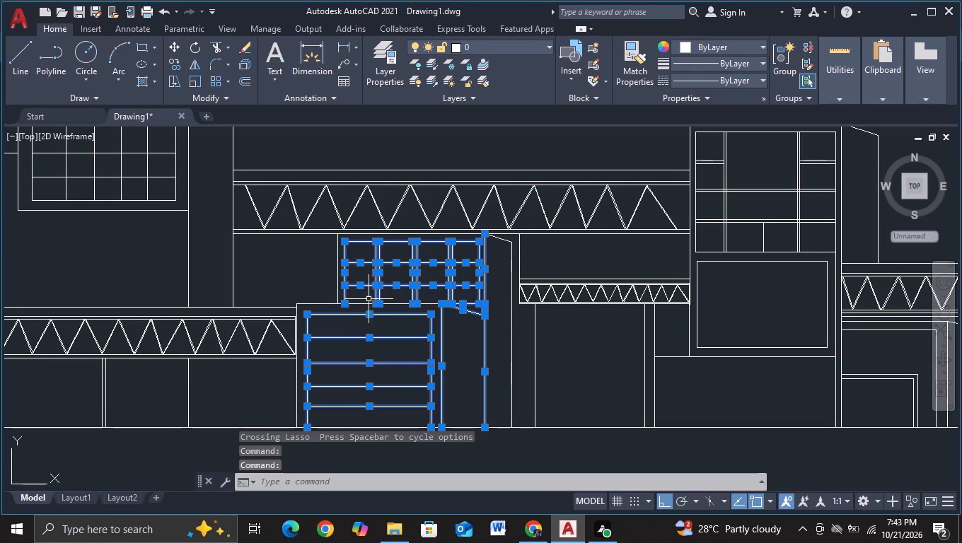
key(Delete)
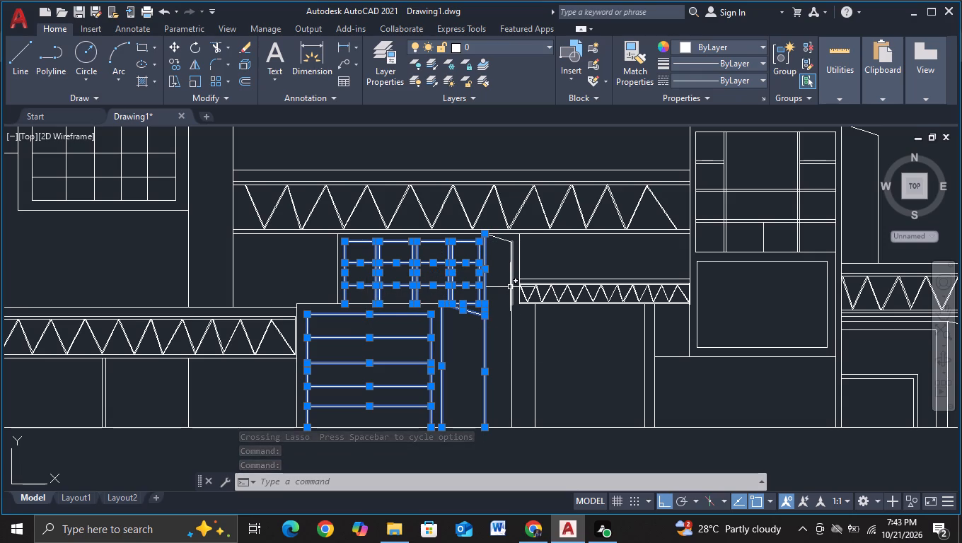
Delete the selected window grid, lower panel lines and side lines of the two-tier block beneath the upper bridge.
key(Delete)
key(Escape)
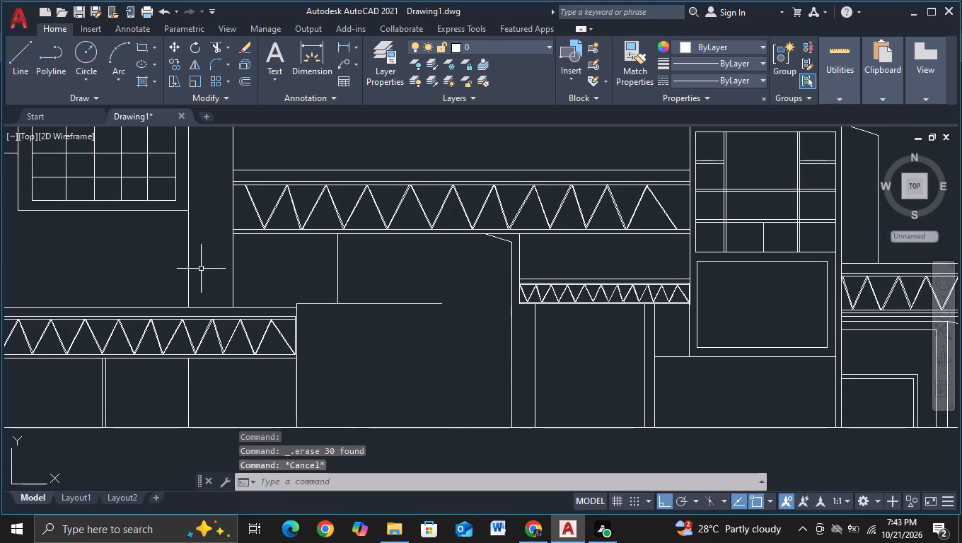
Trim the two-tier block's horizontal line beyond the upper tier, and remove the upper tier's remaining vertical edge.
click(13, 67)
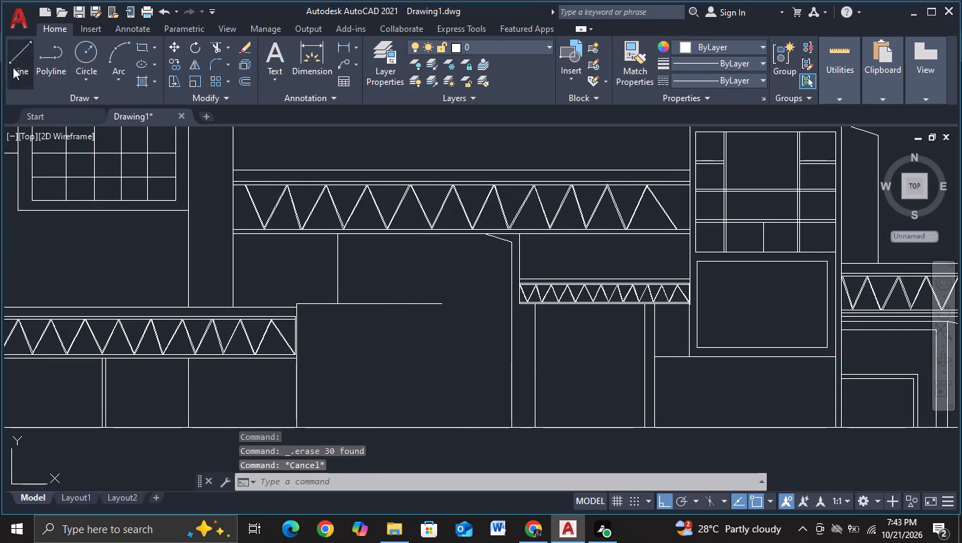
key(Escape)
click(210, 45)
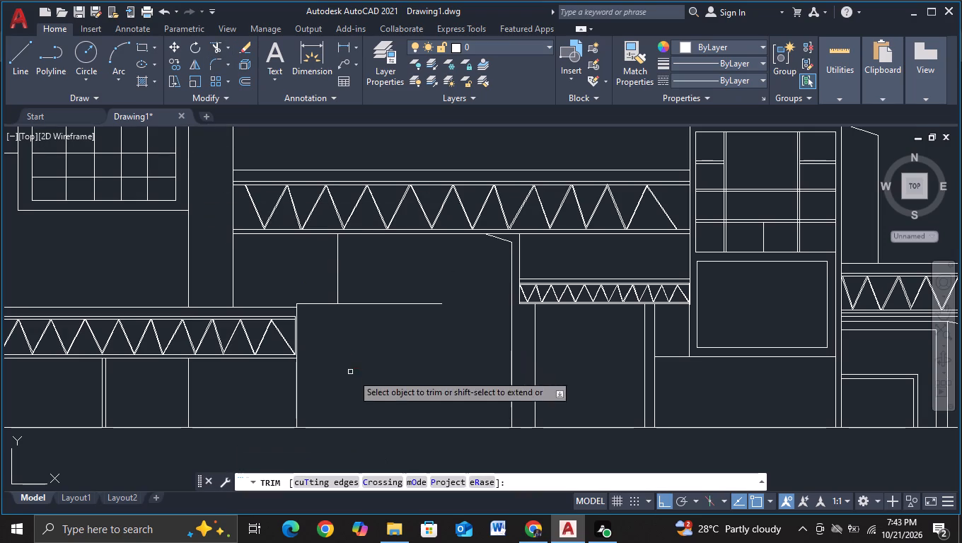
drag(365, 353, 393, 280)
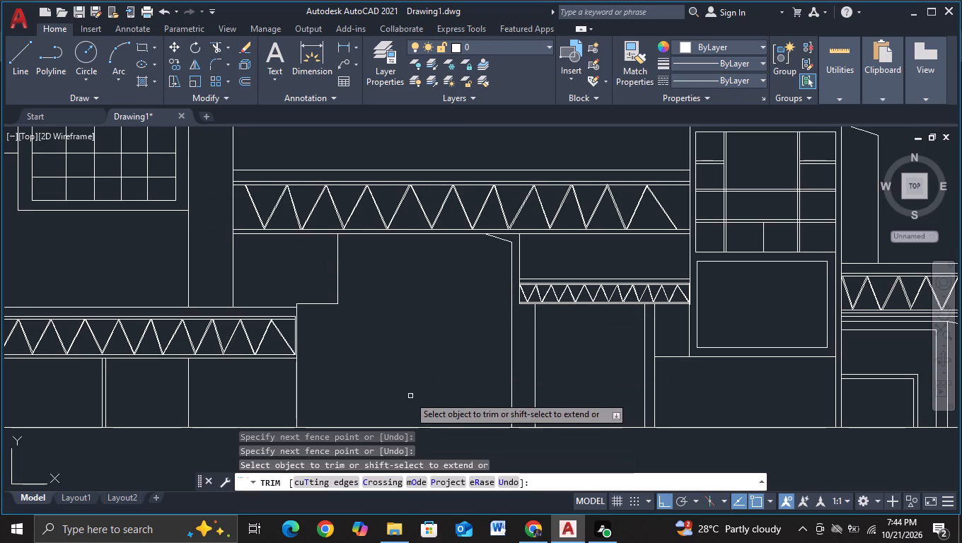
middle_drag(401, 380, 403, 322)
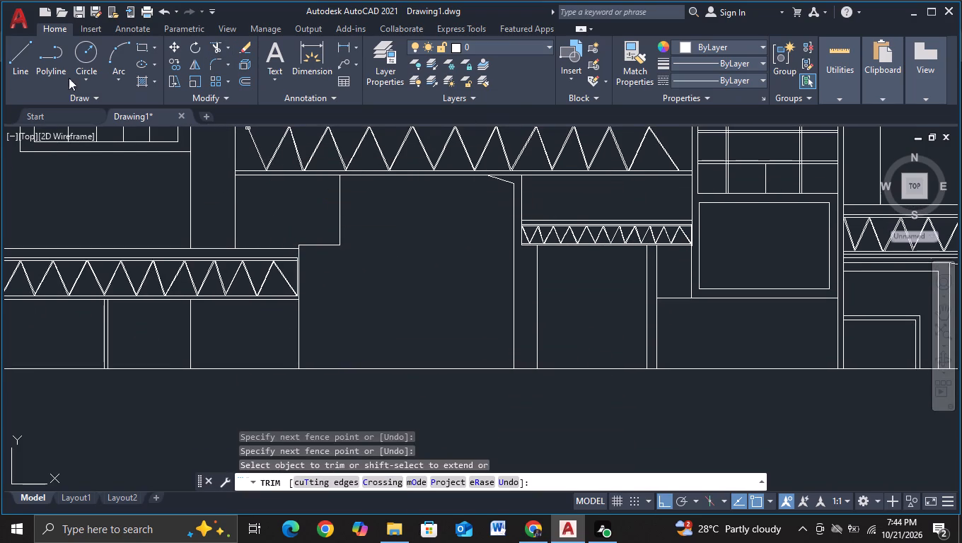
click(219, 49)
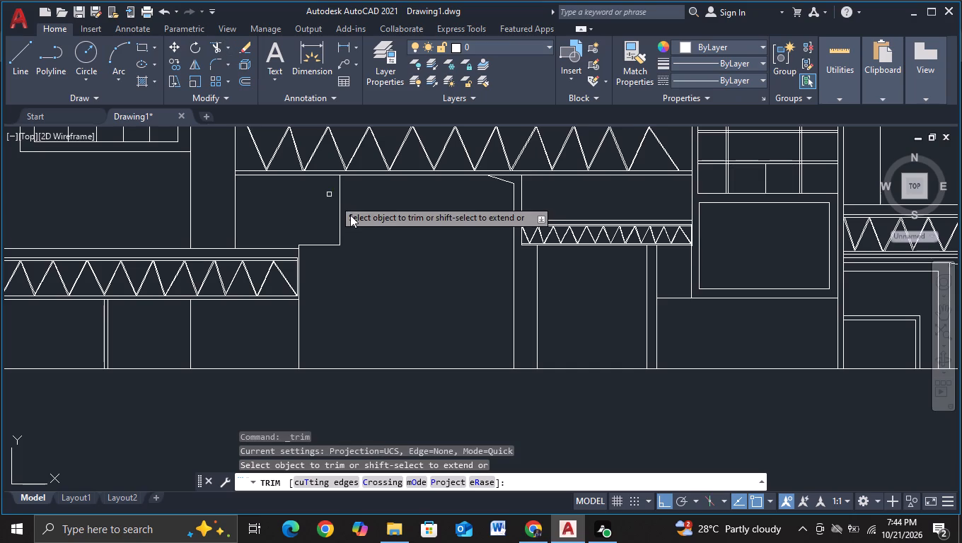
click(340, 220)
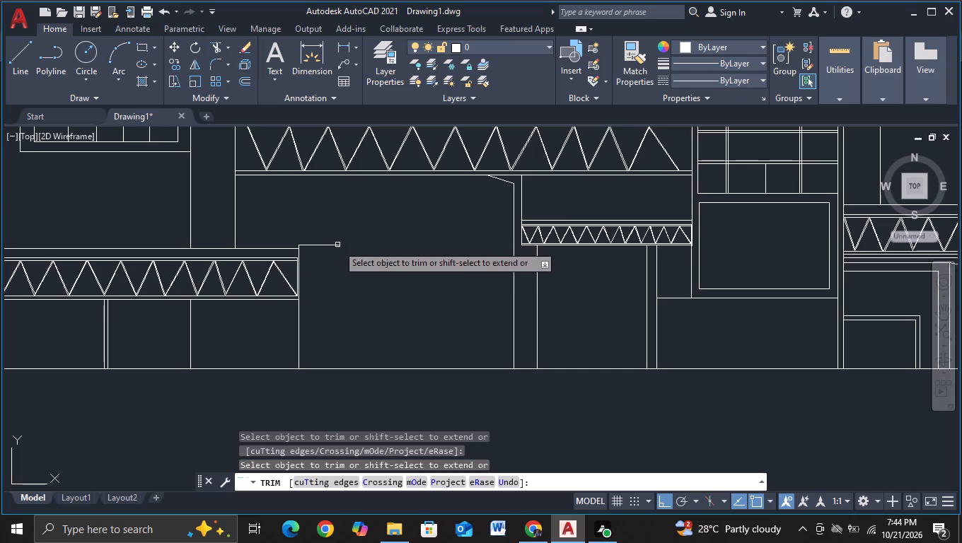
Draw a line from the lower tier's corner about 789 units up to the upper bridge's underside, continuing along it to the sloped line's start.
click(21, 68)
click(298, 239)
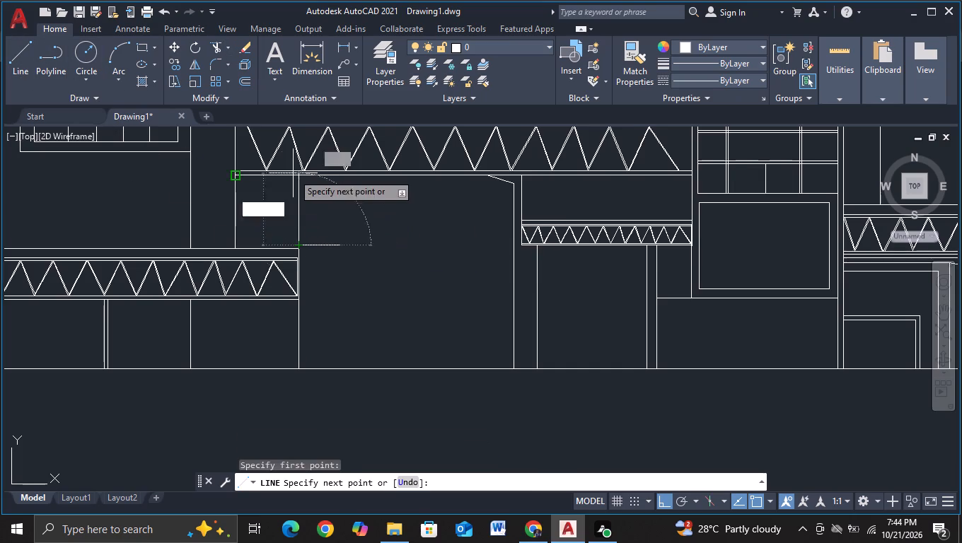
scroll(294, 170, up, 3)
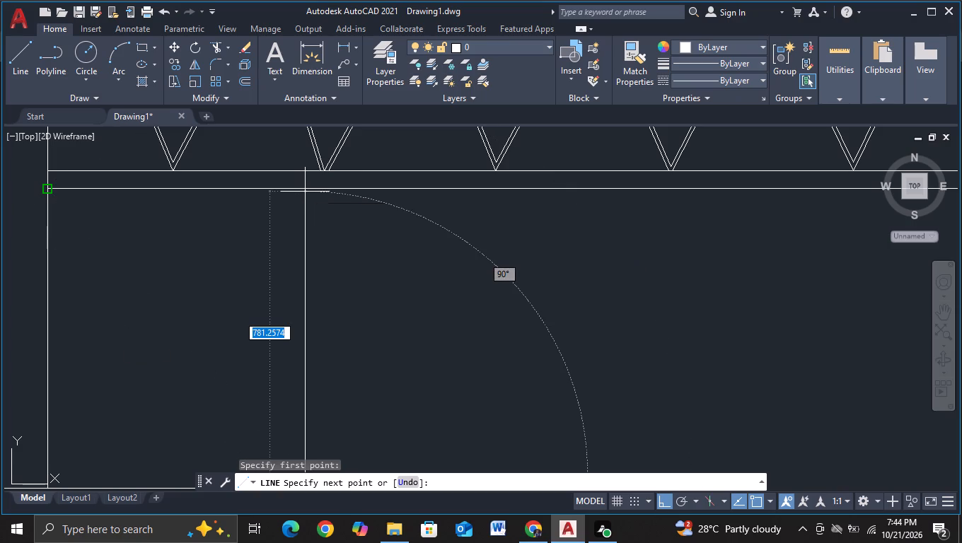
key(F3)
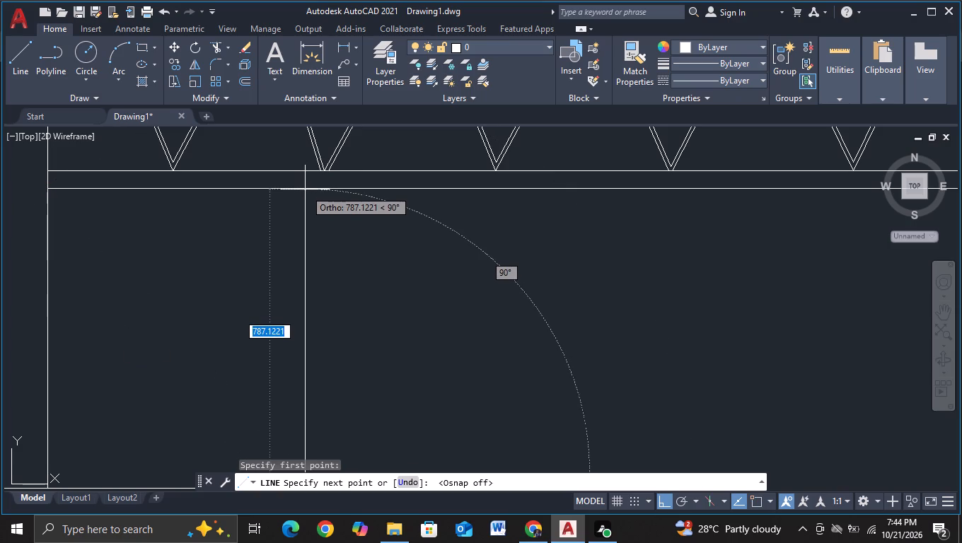
scroll(305, 189, up, 3)
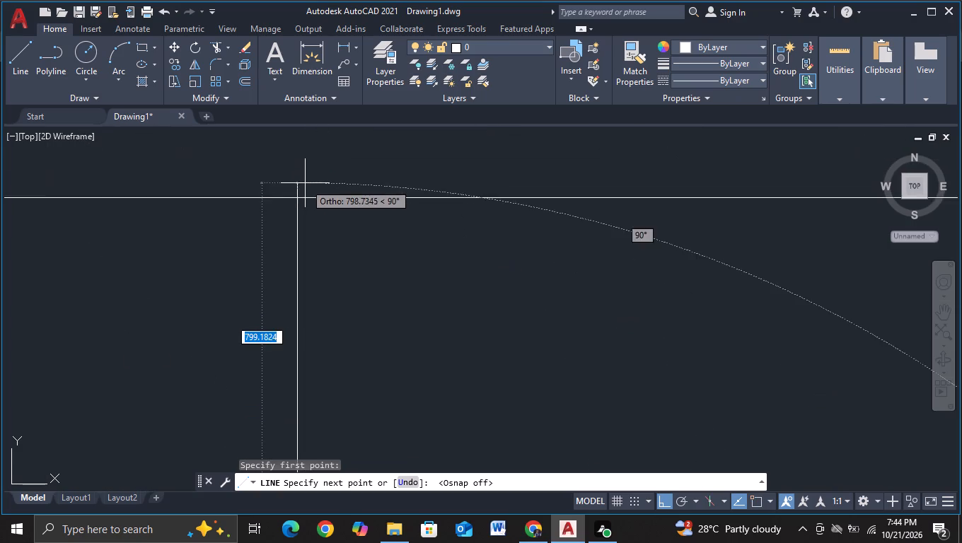
scroll(305, 183, up, 1)
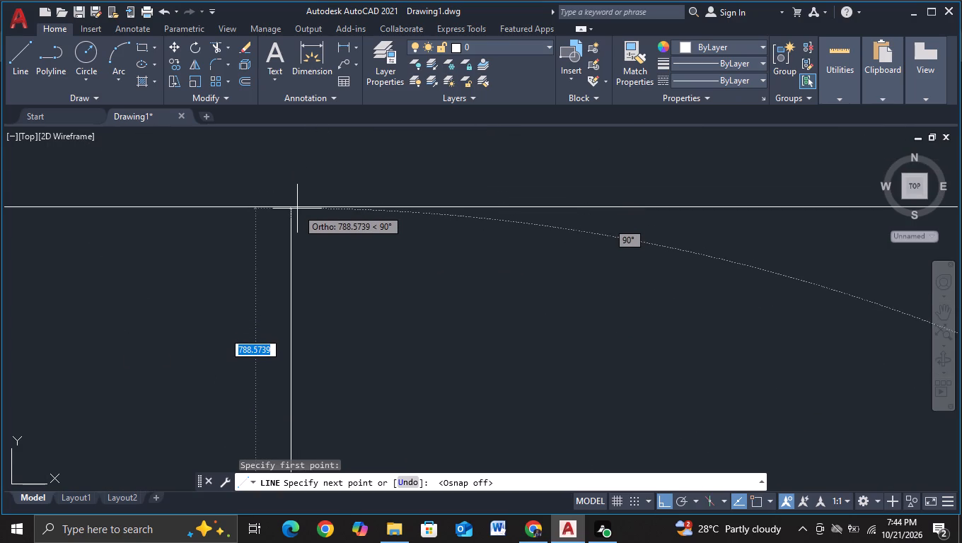
click(296, 206)
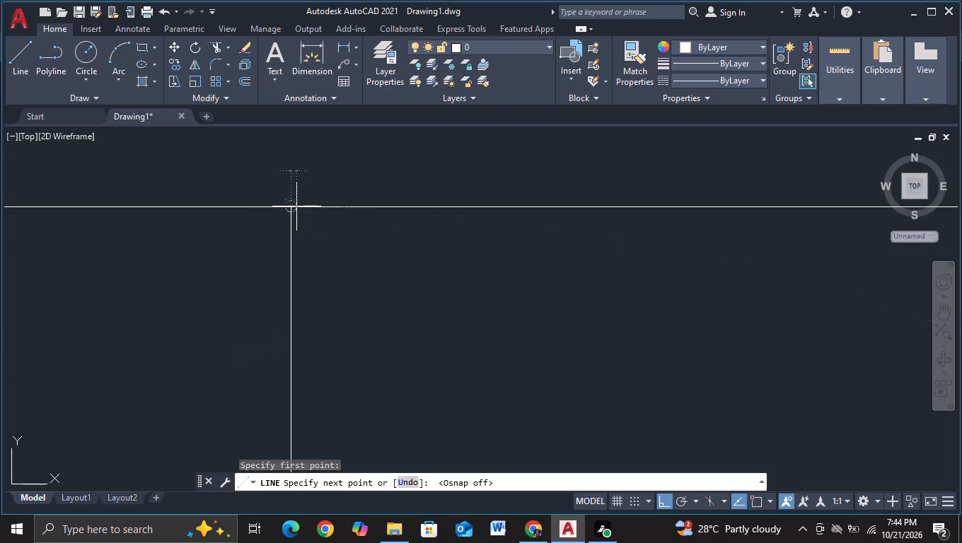
scroll(410, 206, down, 2)
scroll(631, 215, down, 3)
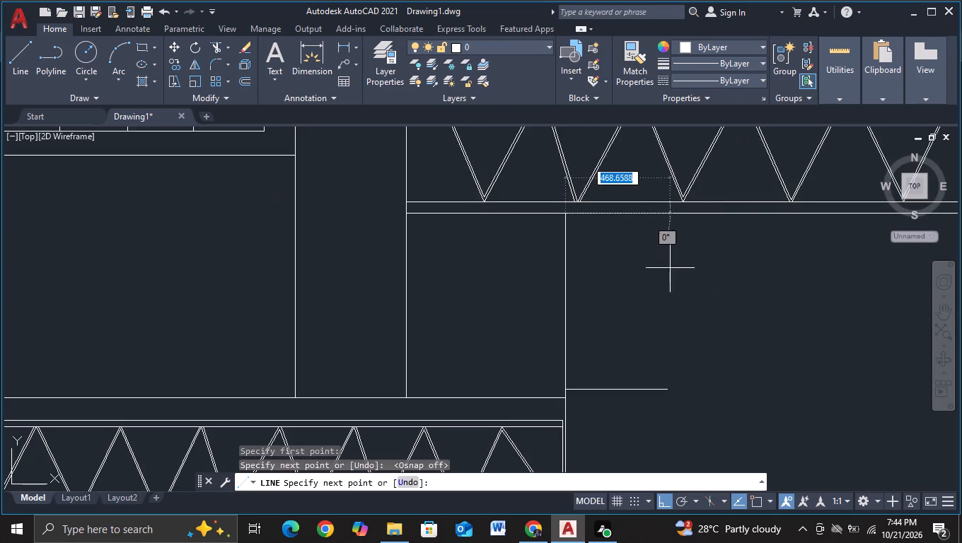
middle_drag(670, 268, 54, 267)
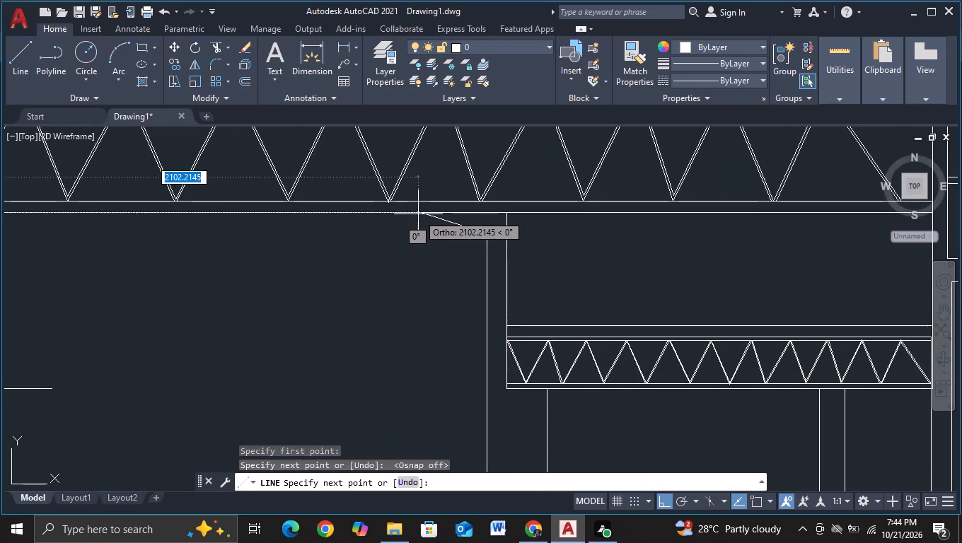
key(F3)
click(418, 214)
key(Escape)
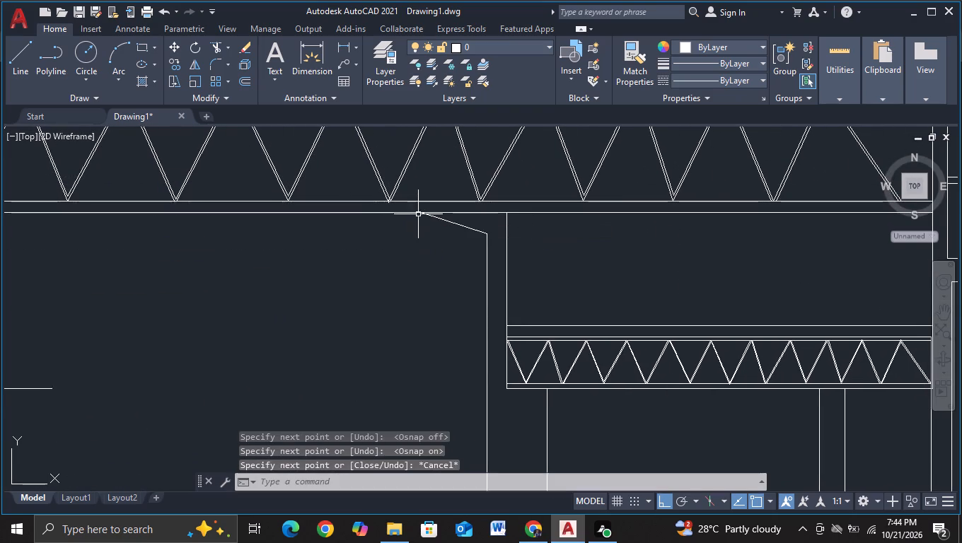
Trim away the leftover horizontal stub, the short vertical above the small bridge's outer end, and the old sloped line.
scroll(418, 214, down, 2)
middle_drag(395, 276, 416, 240)
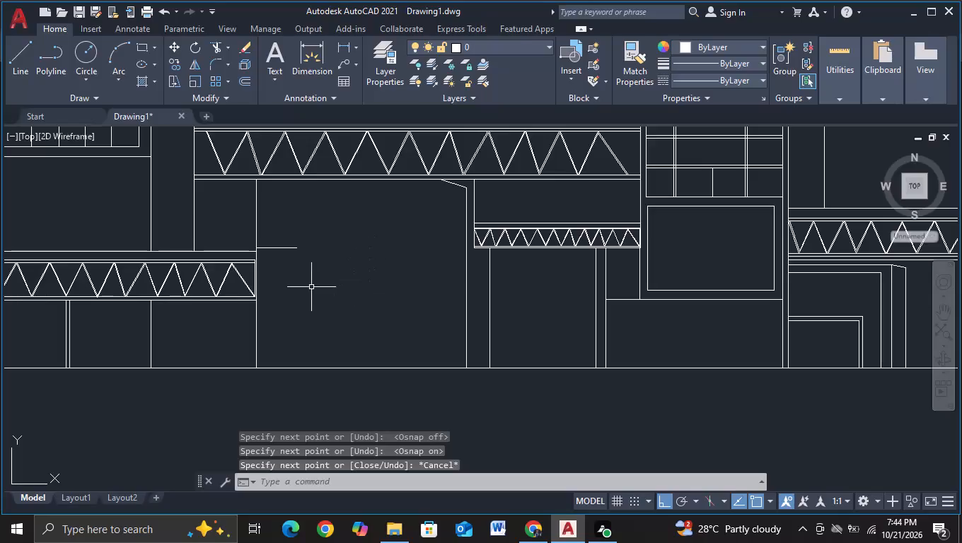
click(211, 44)
drag(274, 222, 274, 288)
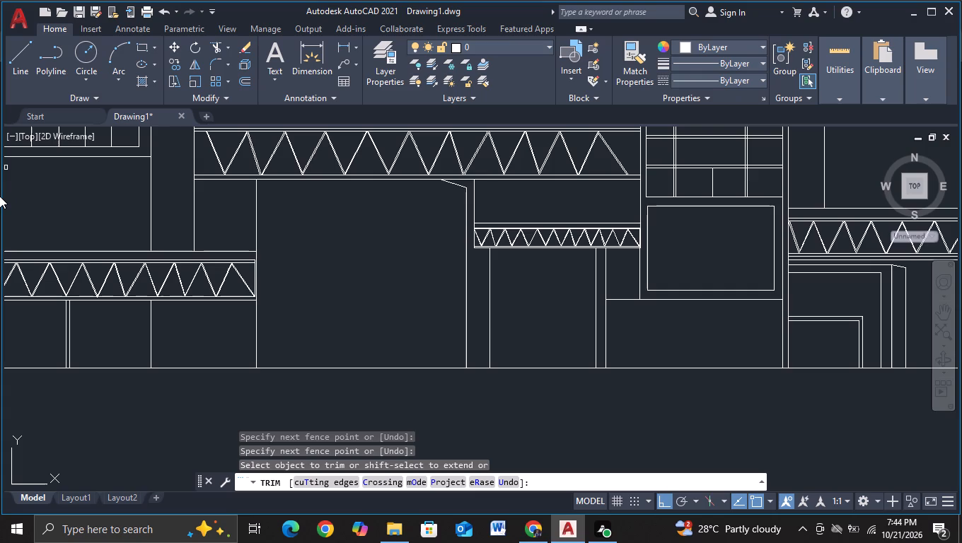
click(473, 204)
click(456, 187)
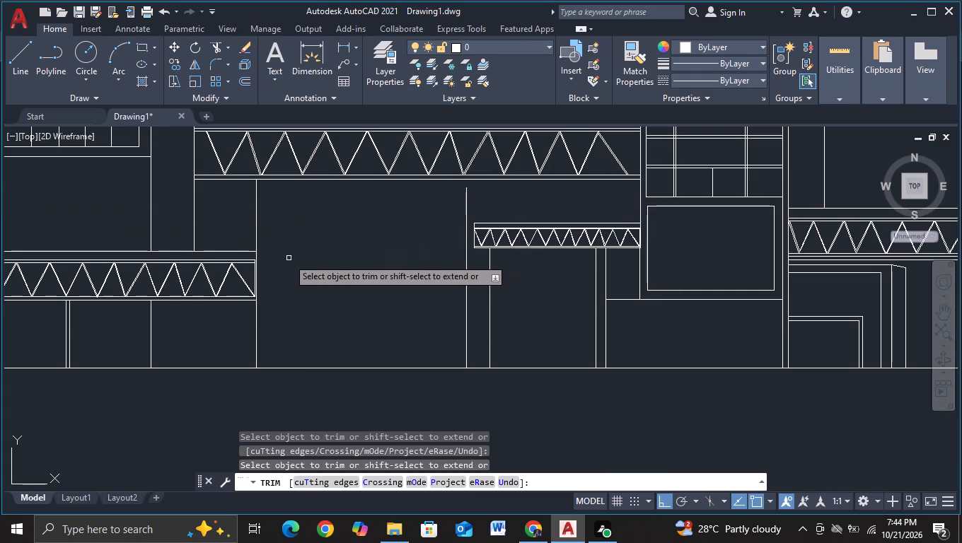
Draw a sloped line about 309 units long, descending about 29° from the tall vertical edge's top over the small bridge.
click(25, 59)
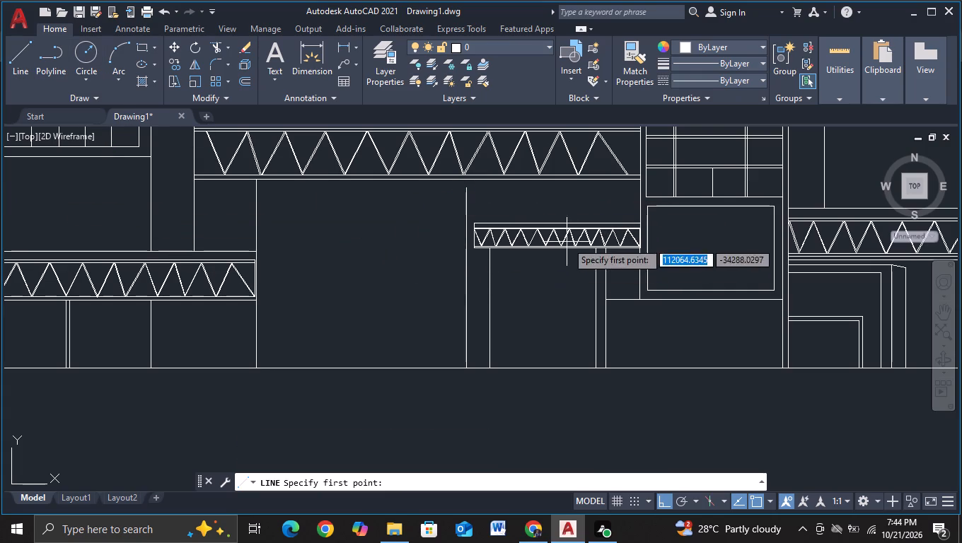
click(473, 191)
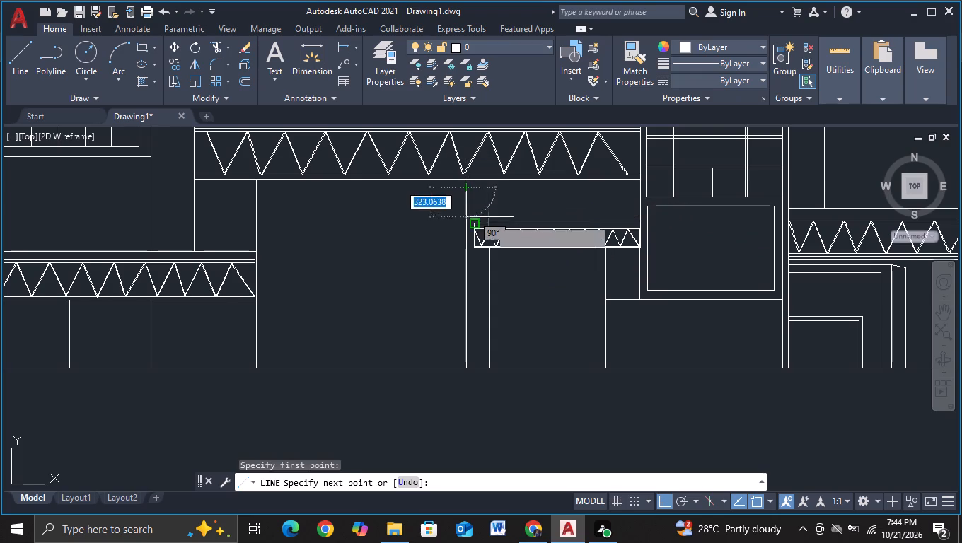
key(F8)
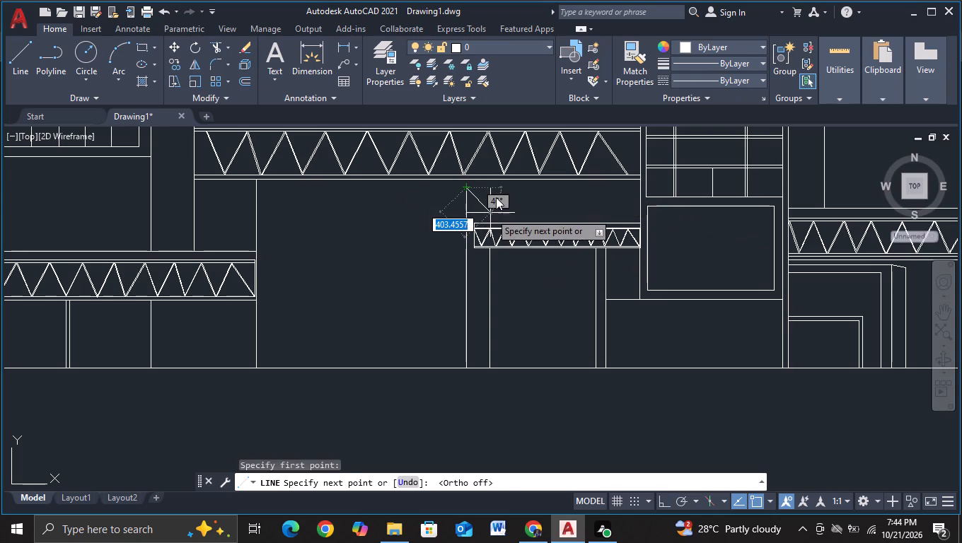
key(F3)
scroll(492, 200, up, 1)
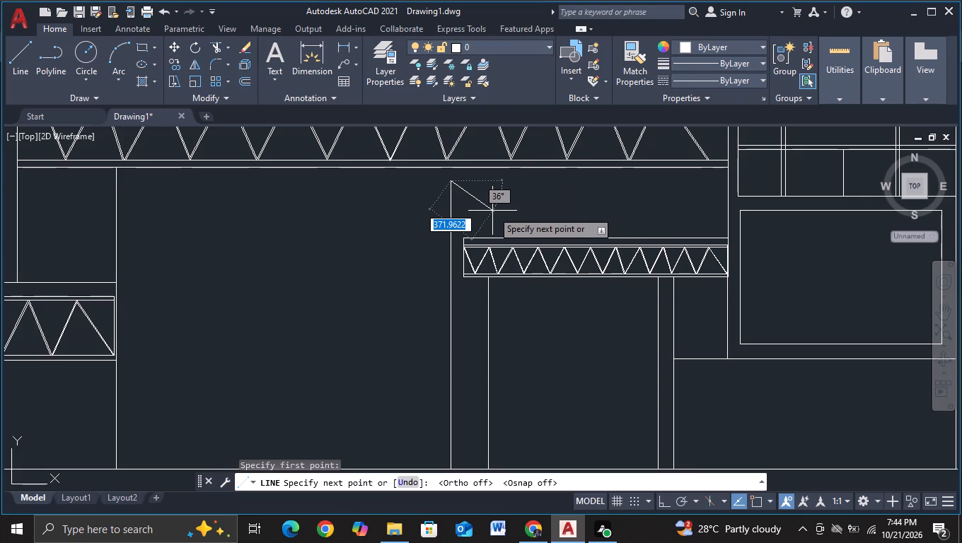
key(F3)
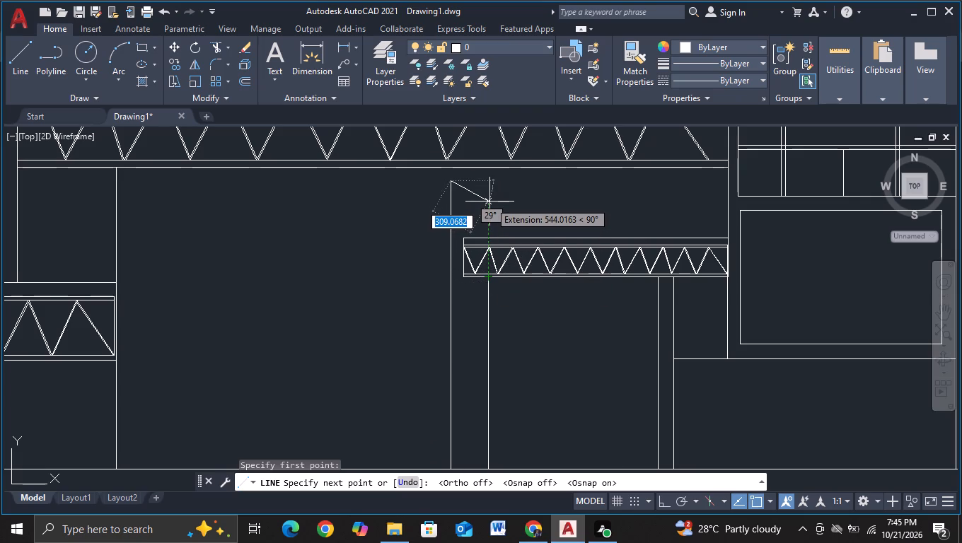
key(F3)
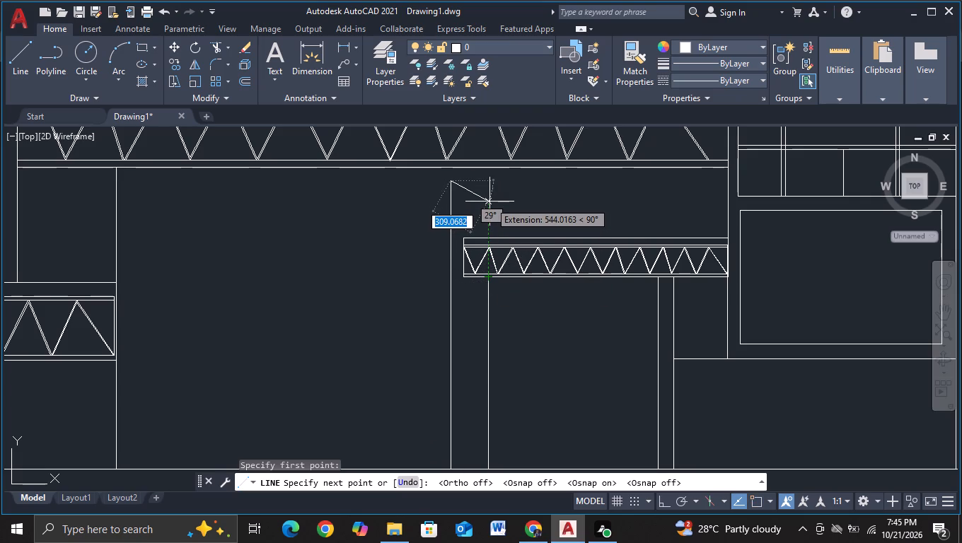
click(489, 202)
key(Escape)
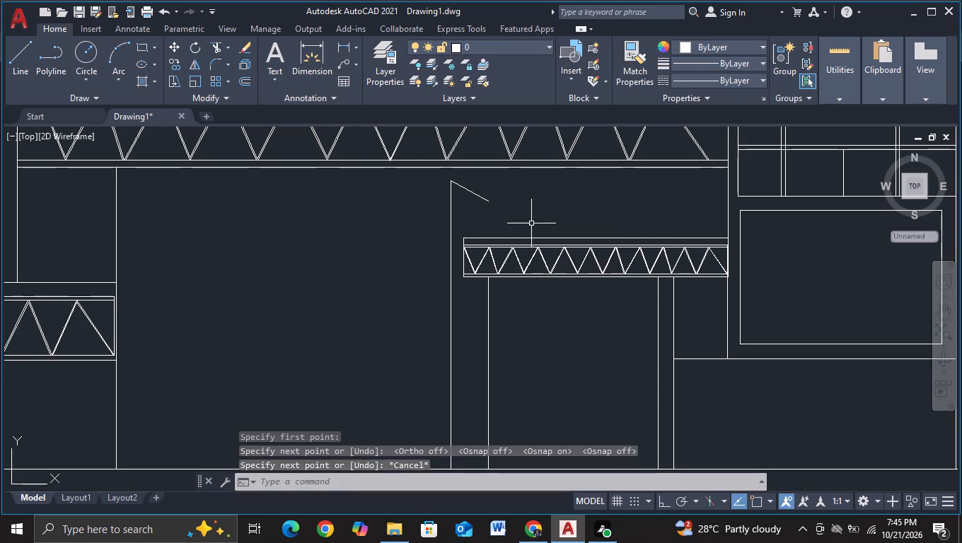
Draw a vertical line from the small bridge's top edge up to the lower end of the new sloped line.
click(16, 59)
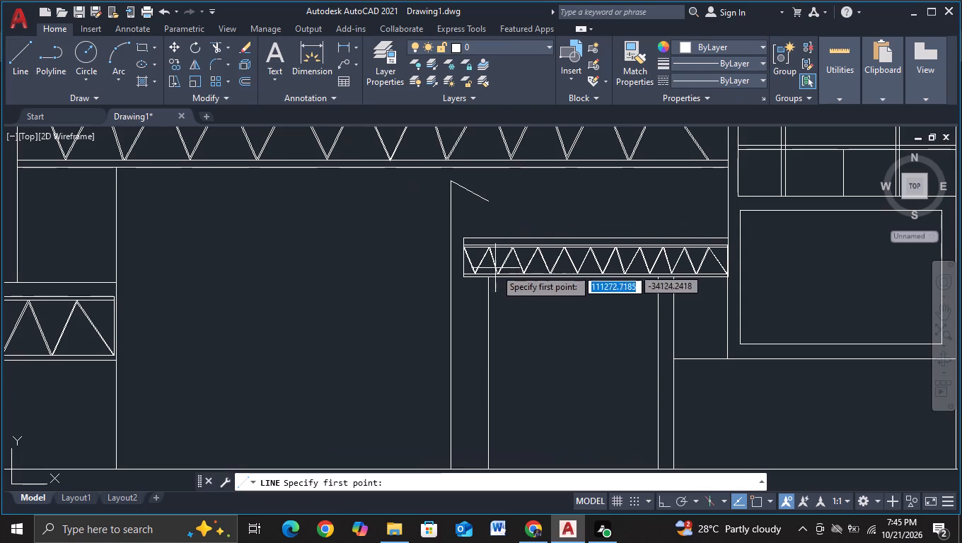
key(F3)
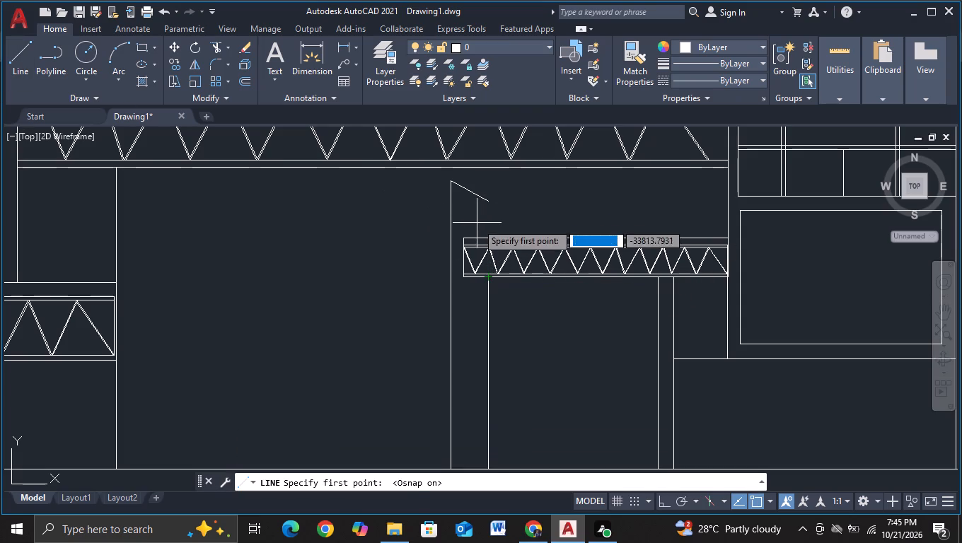
click(487, 234)
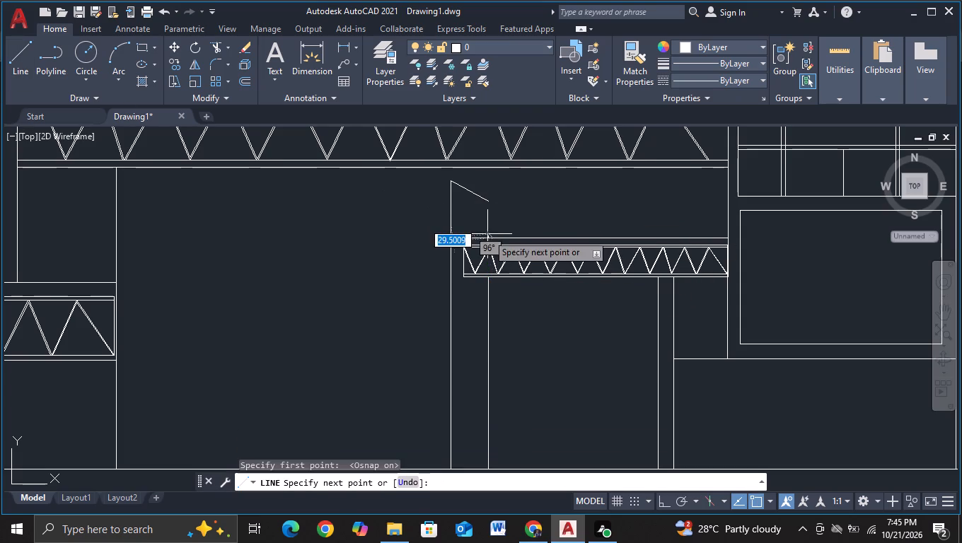
click(487, 201)
key(Escape)
Draw a vertical line about 240 units long from the sloped line's lower end up to the upper bridge's underside.
scroll(533, 187, down, 2)
middle_drag(563, 194, 556, 204)
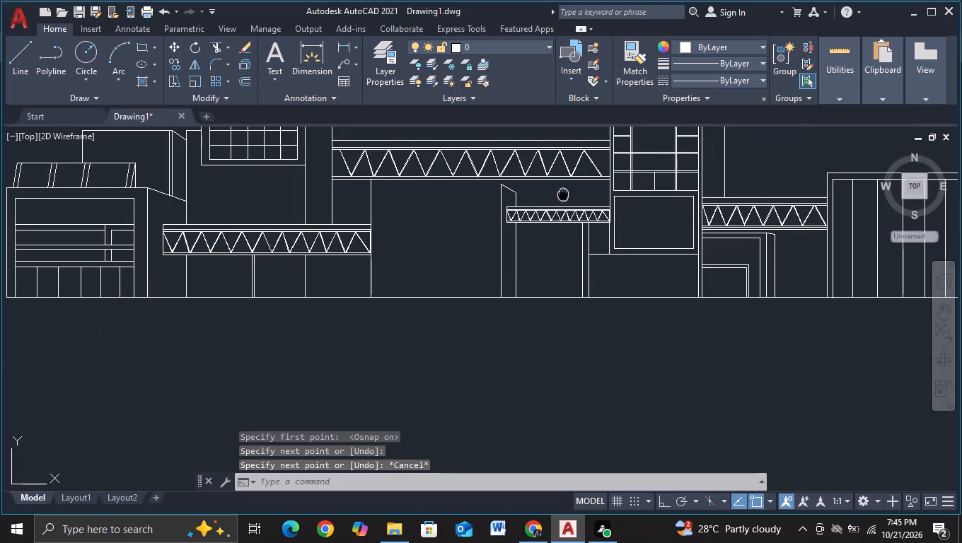
middle_drag(556, 204, 535, 233)
scroll(499, 241, up, 1)
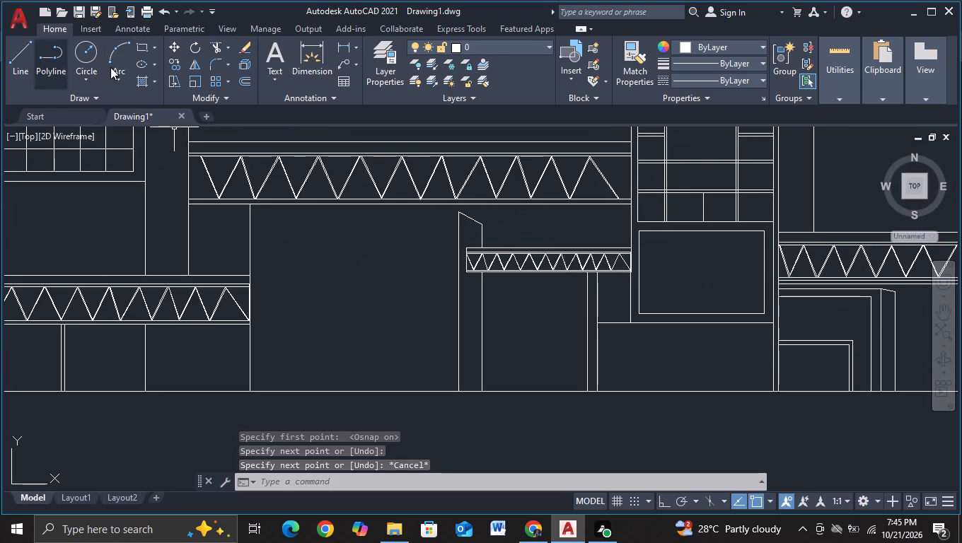
click(7, 73)
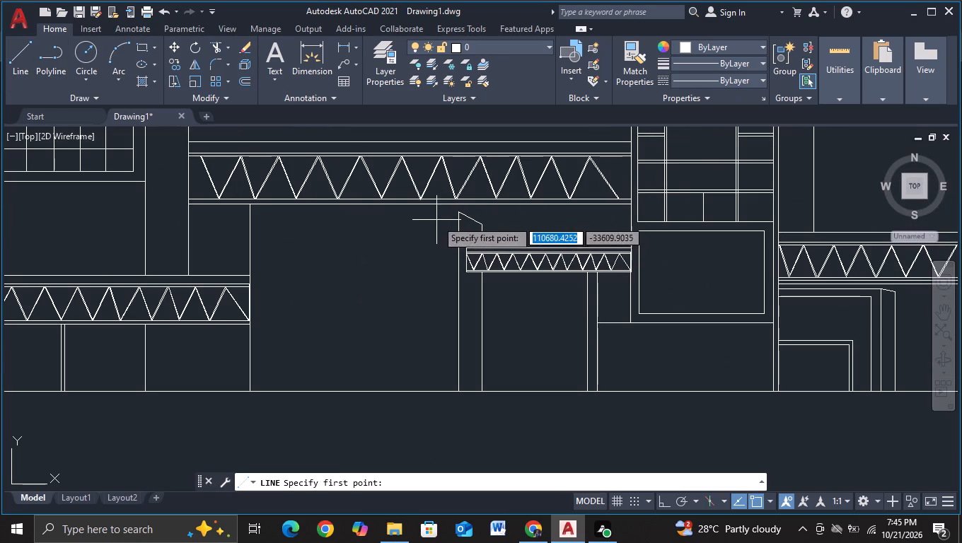
click(482, 226)
scroll(482, 218, up, 3)
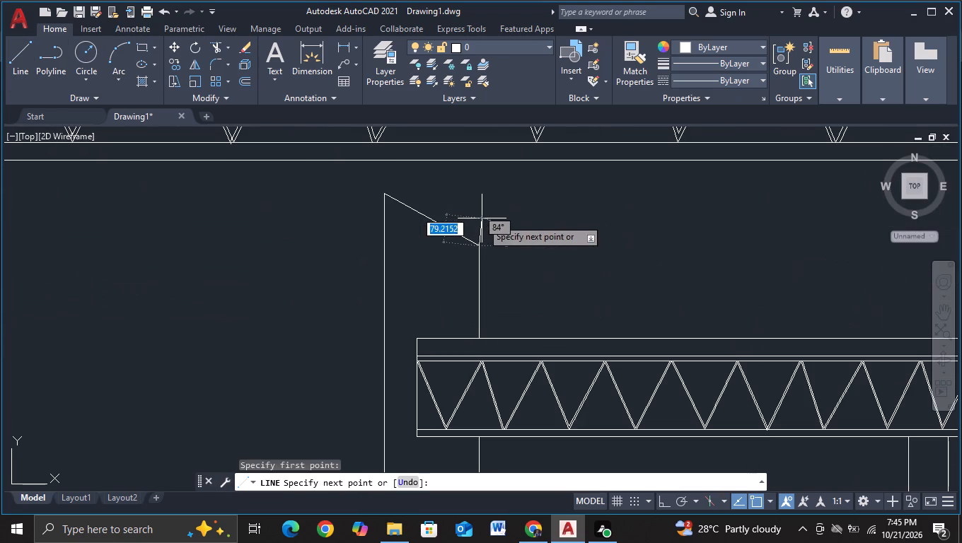
key(F3)
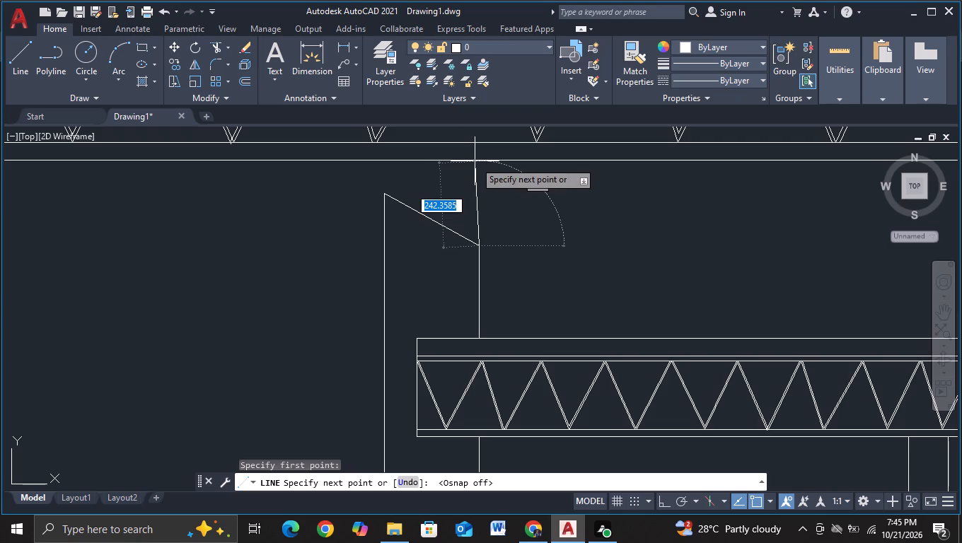
scroll(475, 161, up, 1)
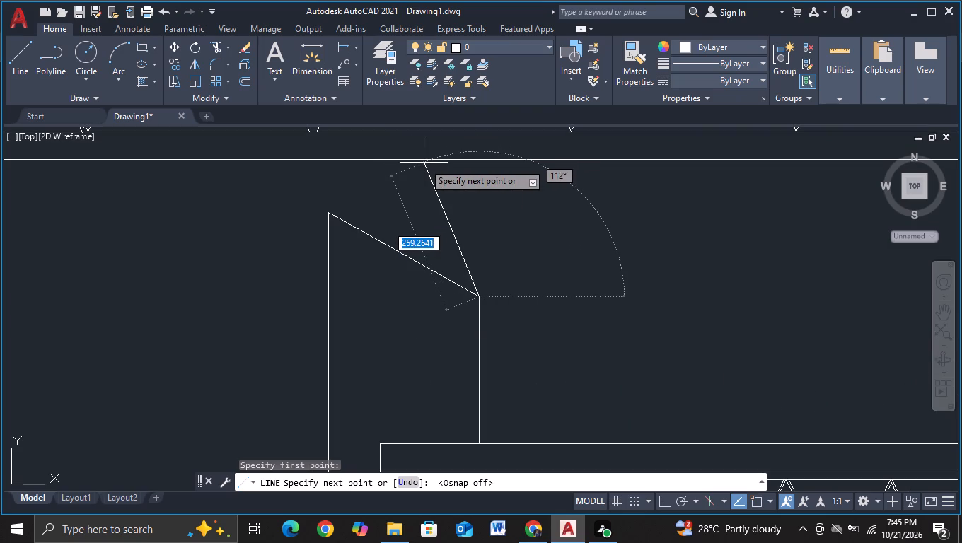
key(F8)
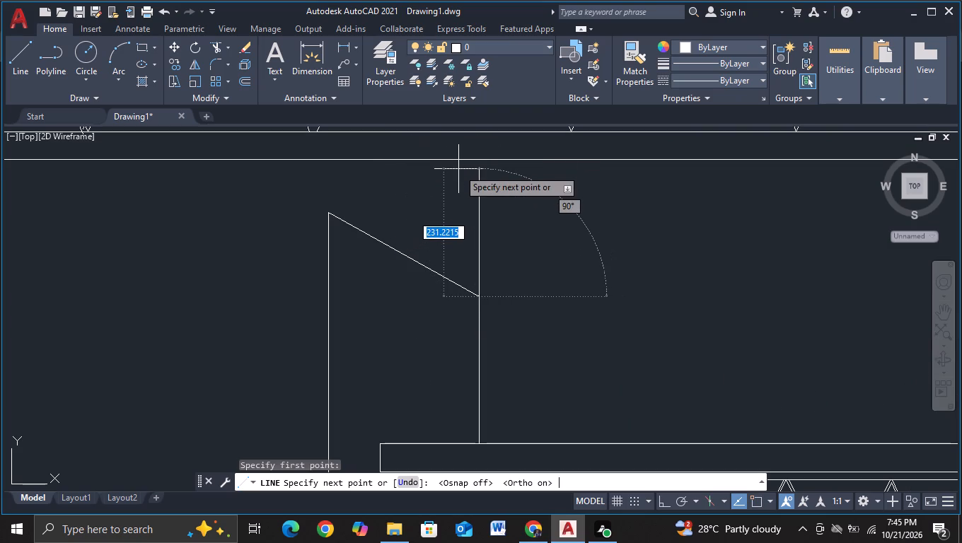
scroll(457, 140, up, 1)
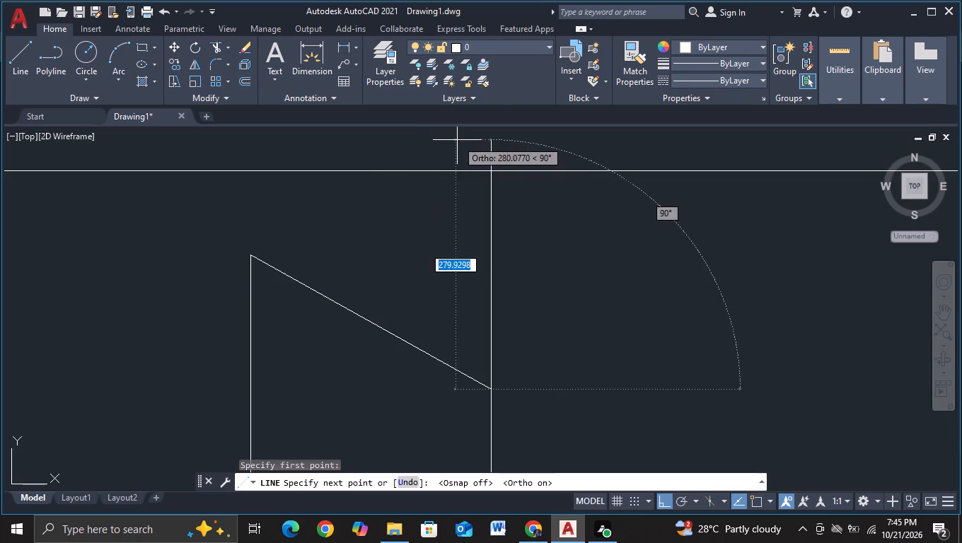
scroll(462, 148, down, 1)
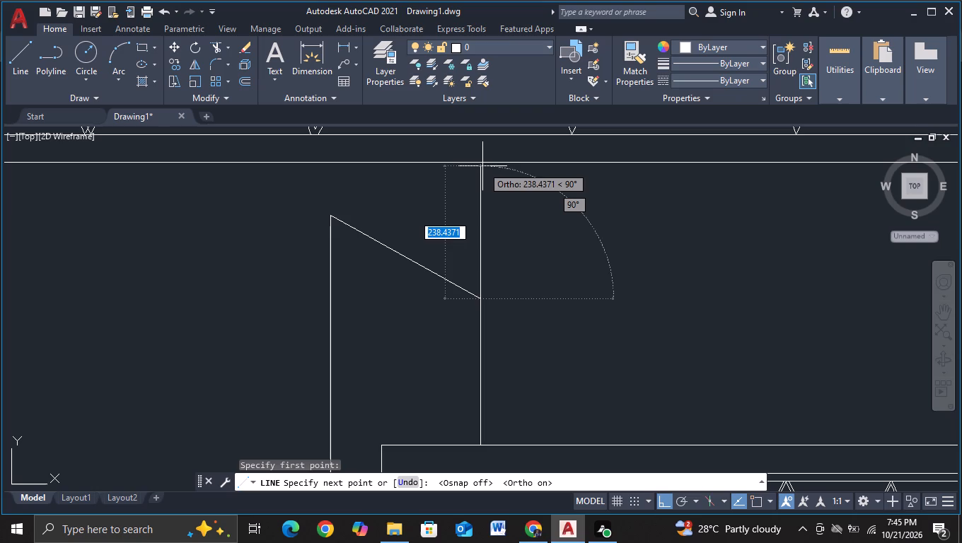
click(480, 163)
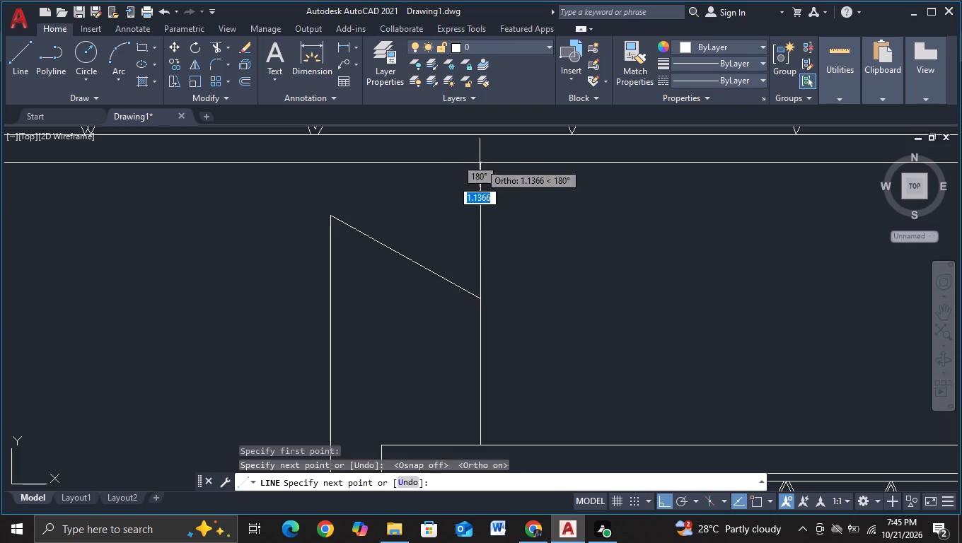
key(Escape)
Draw a horizontal line from the sloped line's upper end across to the opposite vertical edge, and trim off the overhang beyond that edge.
scroll(486, 166, down, 4)
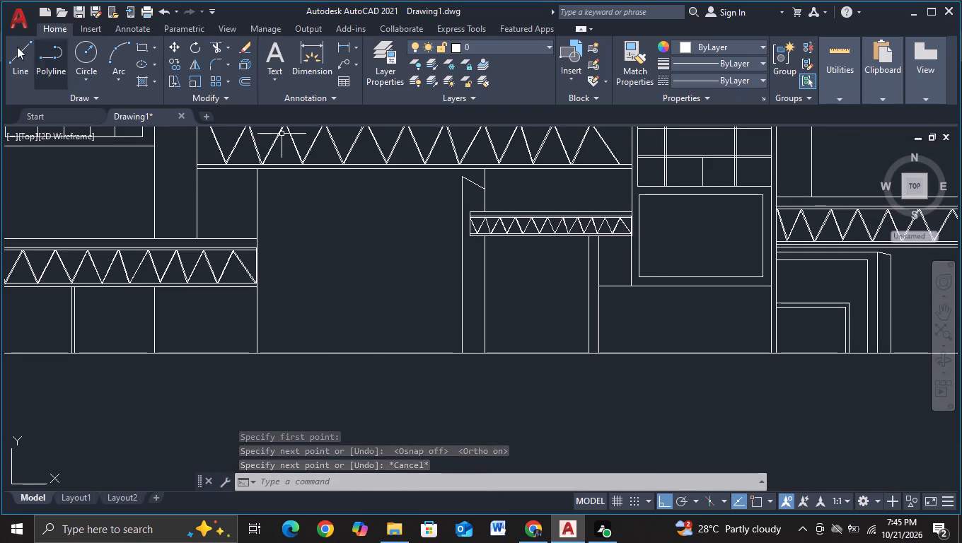
click(21, 67)
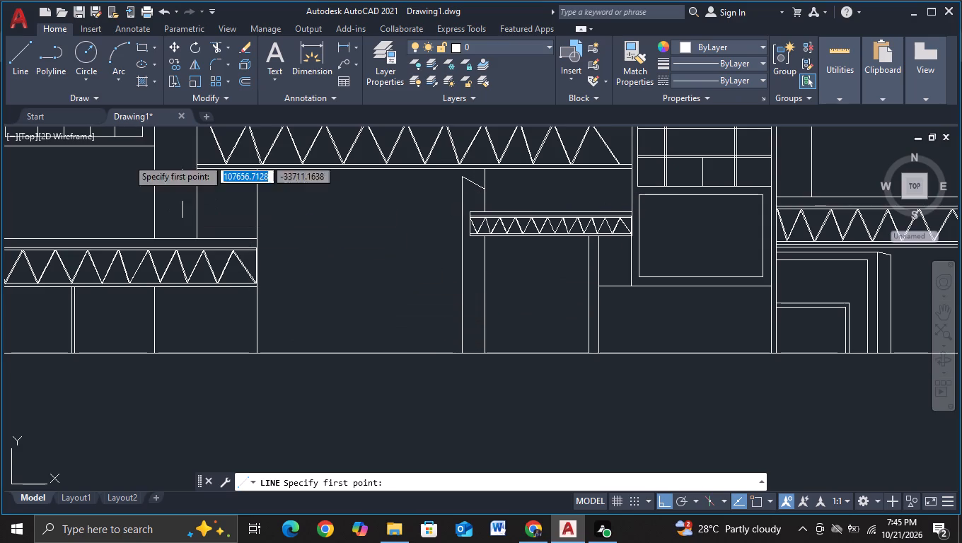
click(24, 75)
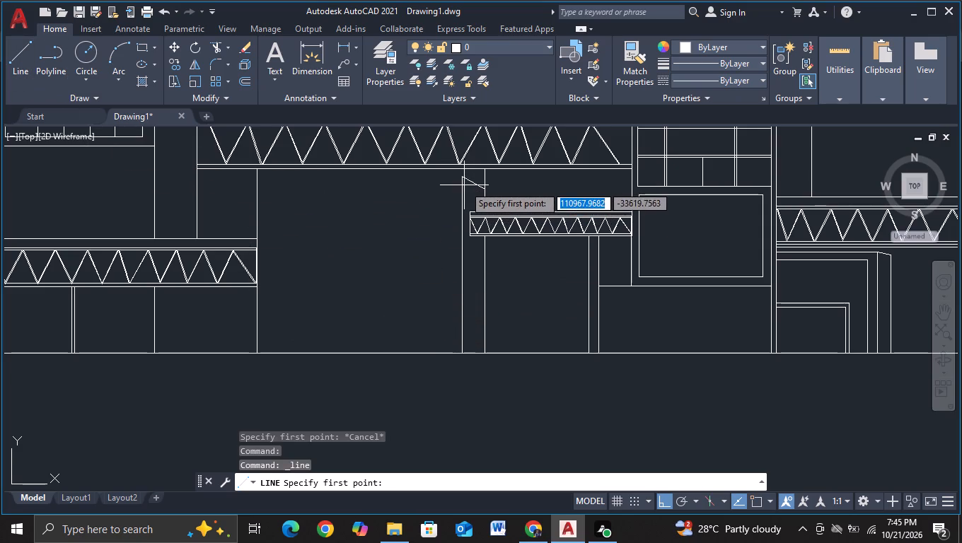
key(F3)
click(461, 182)
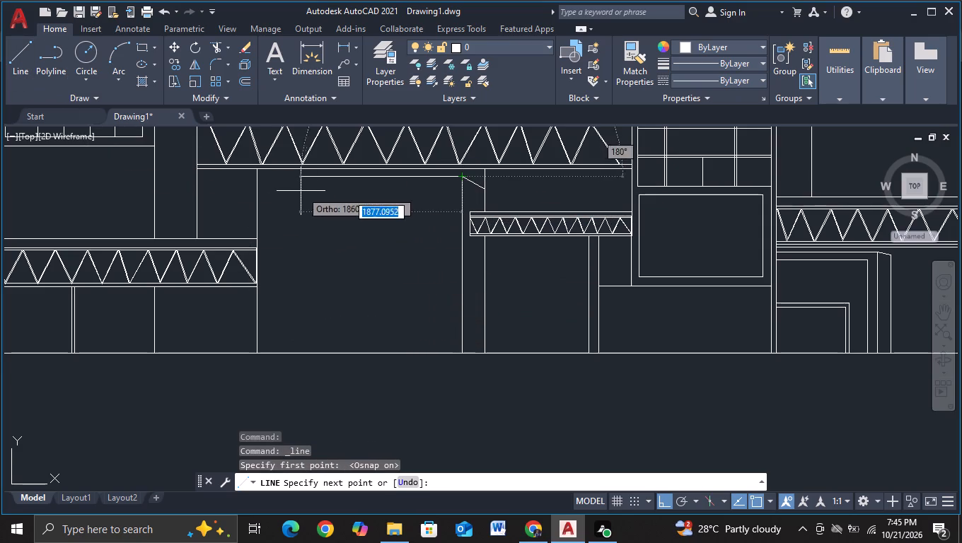
click(233, 192)
key(Escape)
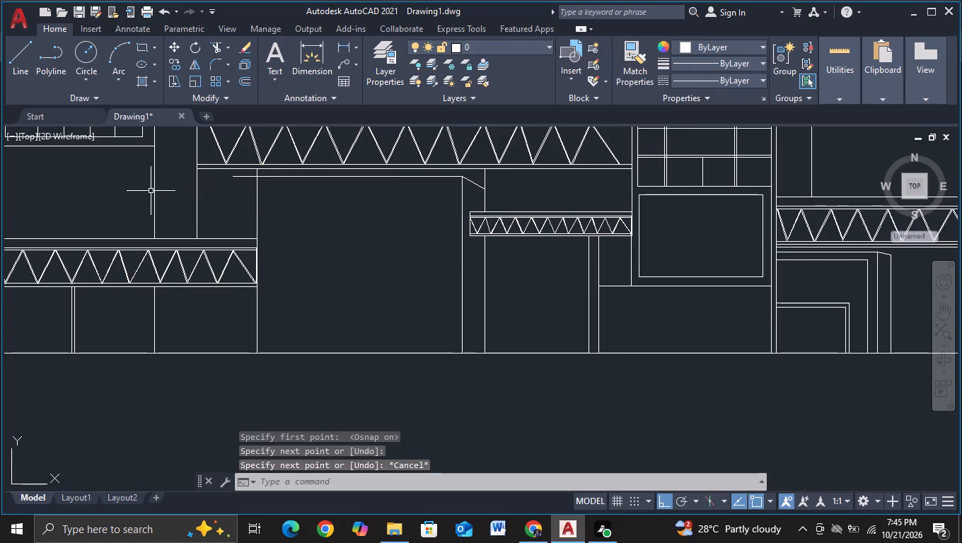
click(215, 47)
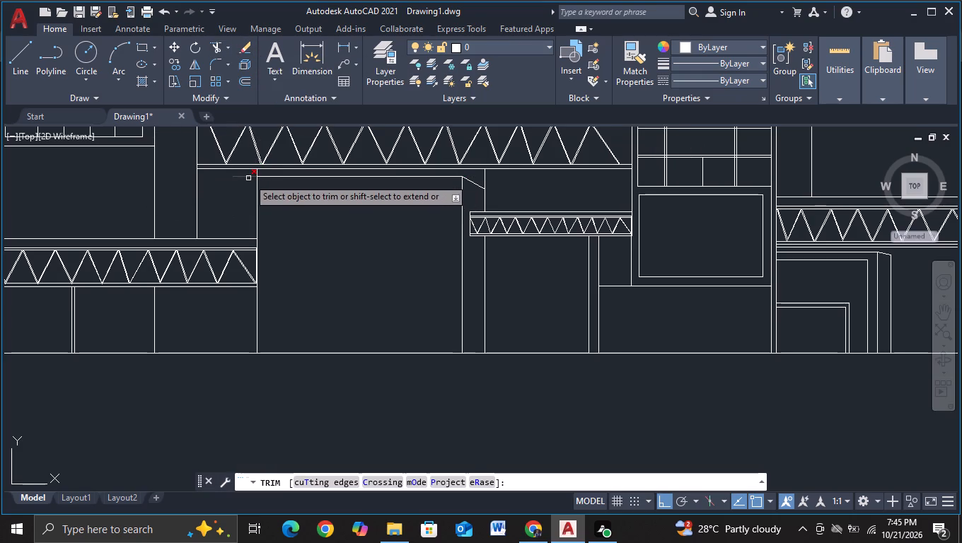
click(248, 178)
key(Escape)
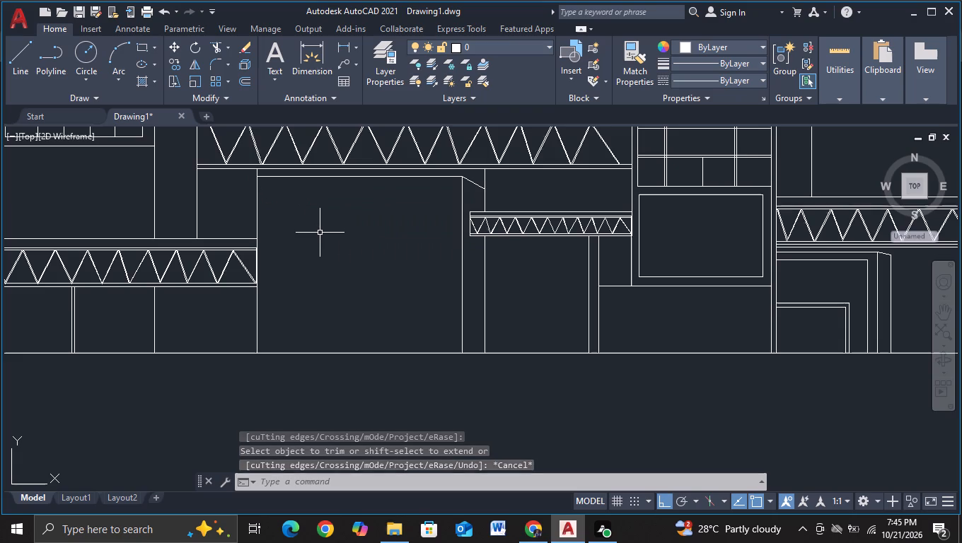
key(Escape)
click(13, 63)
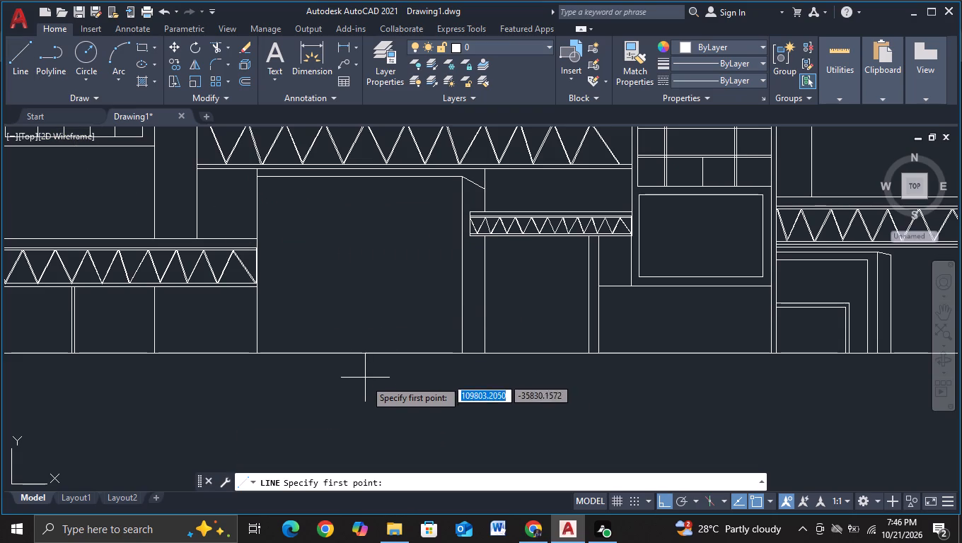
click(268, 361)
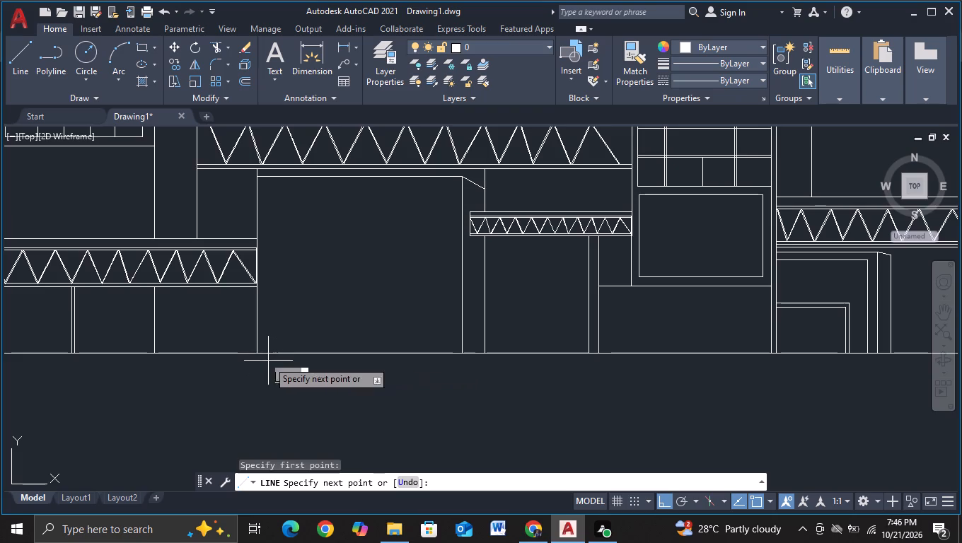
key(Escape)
Draw a three-sided inner frame inside the large block under the upper bridge, its first leg about 2070 units tall and both legs crossing the ground line.
click(21, 69)
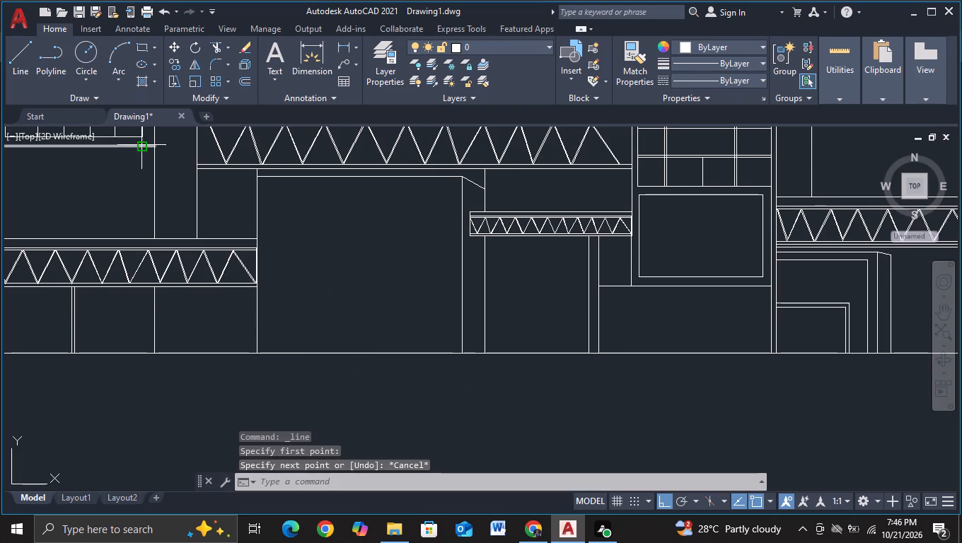
click(269, 364)
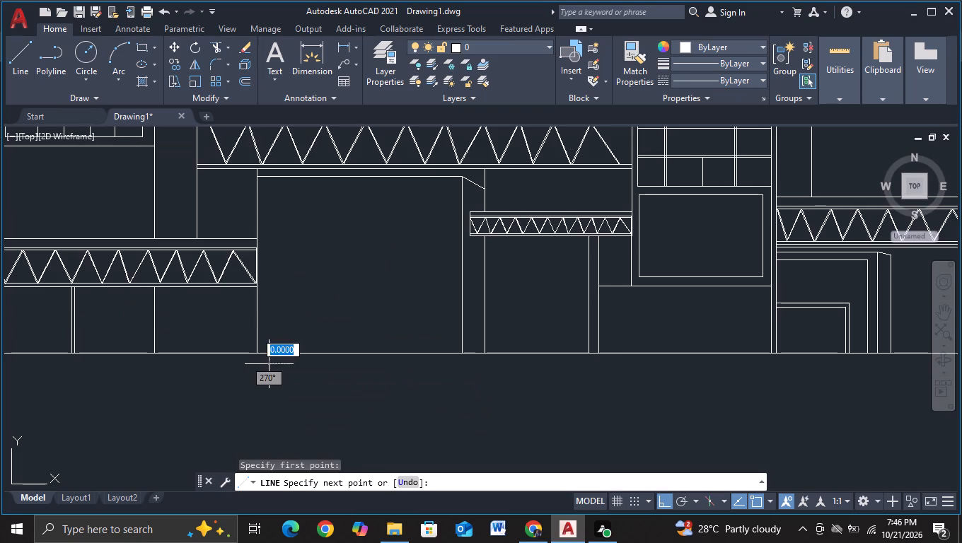
click(277, 188)
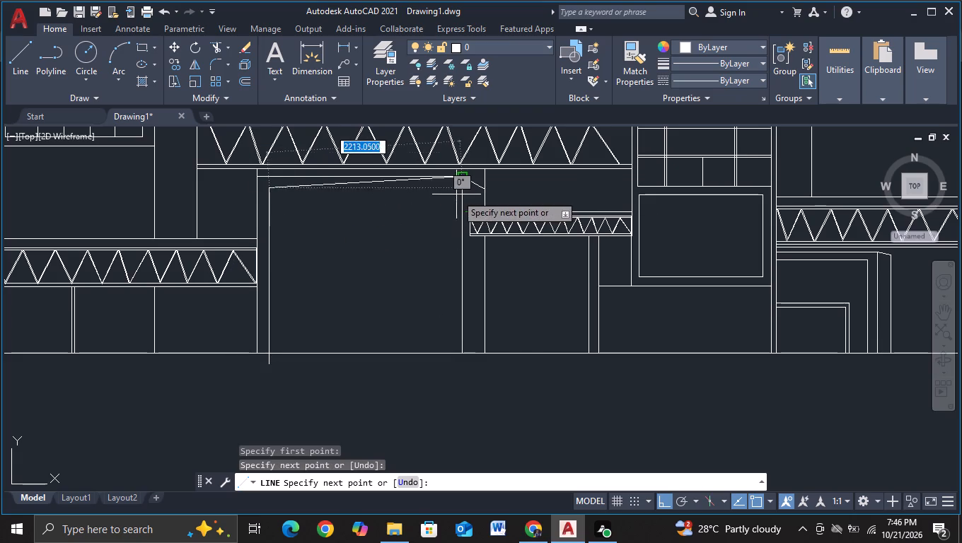
click(451, 194)
click(448, 406)
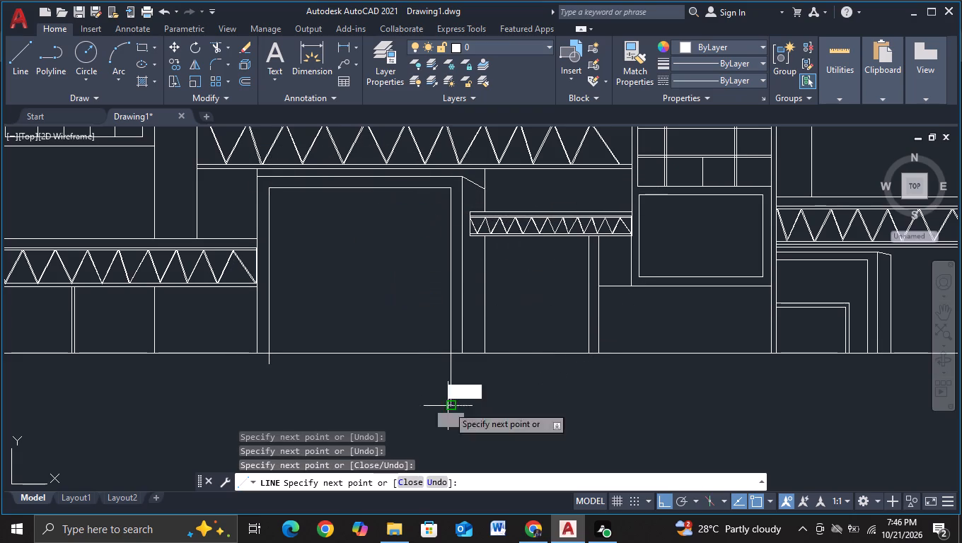
key(Escape)
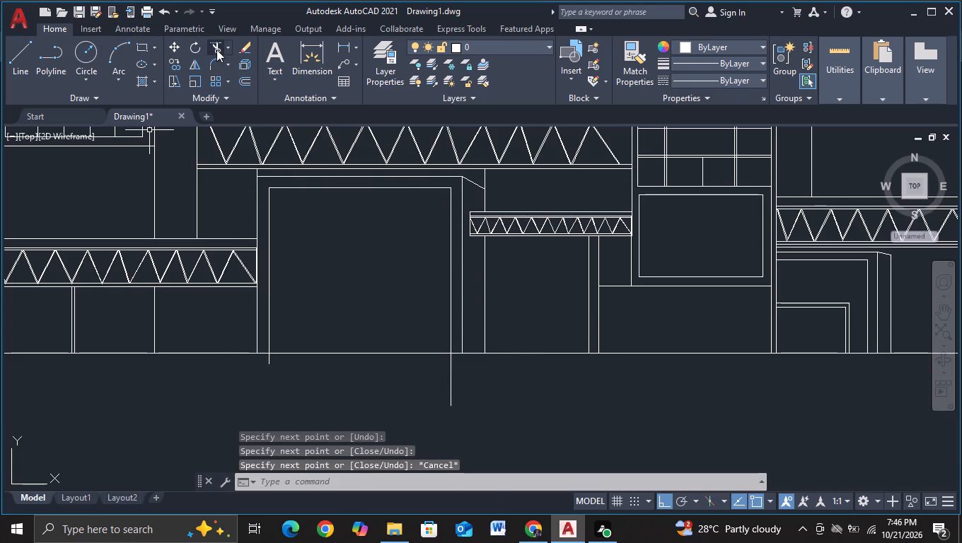
Trim both legs of the inner frame where they extend below the ground line.
click(216, 49)
click(267, 361)
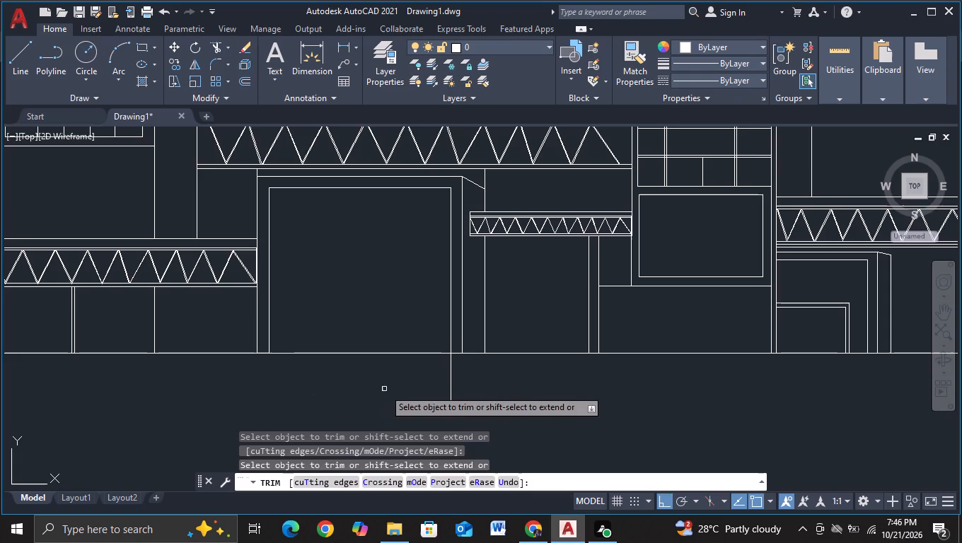
drag(384, 389, 509, 375)
key(Escape)
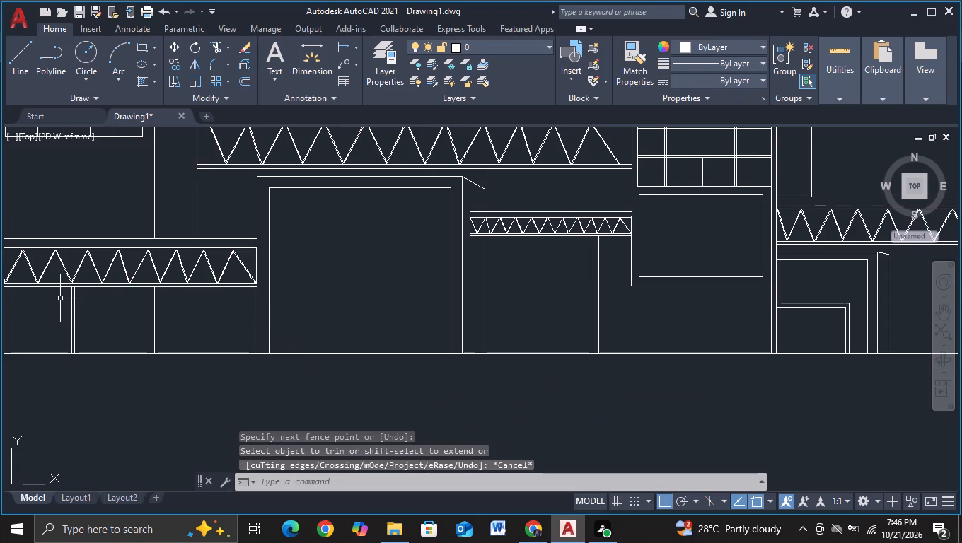
Copy the inner frame's left leg horizontally to four roughly evenly spaced positions across the frame.
click(15, 79)
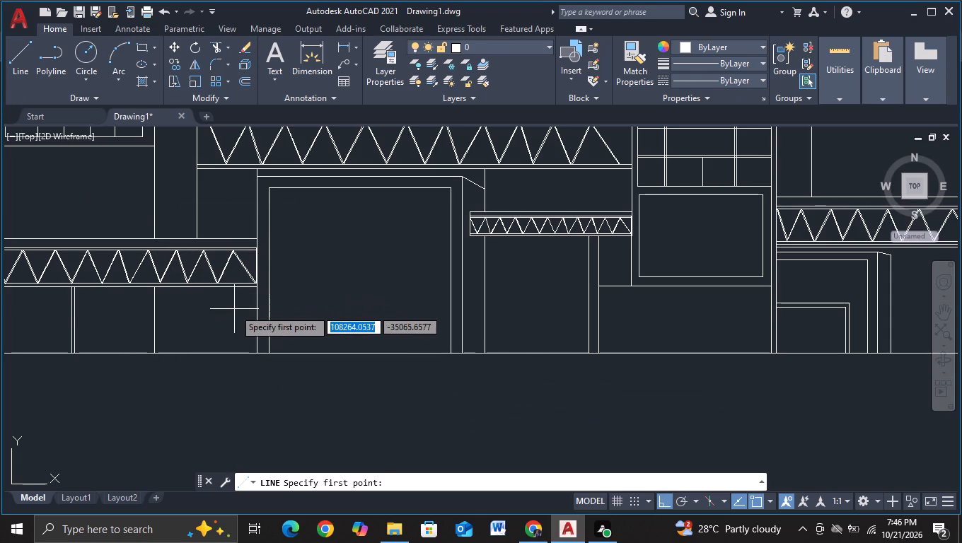
key(Escape)
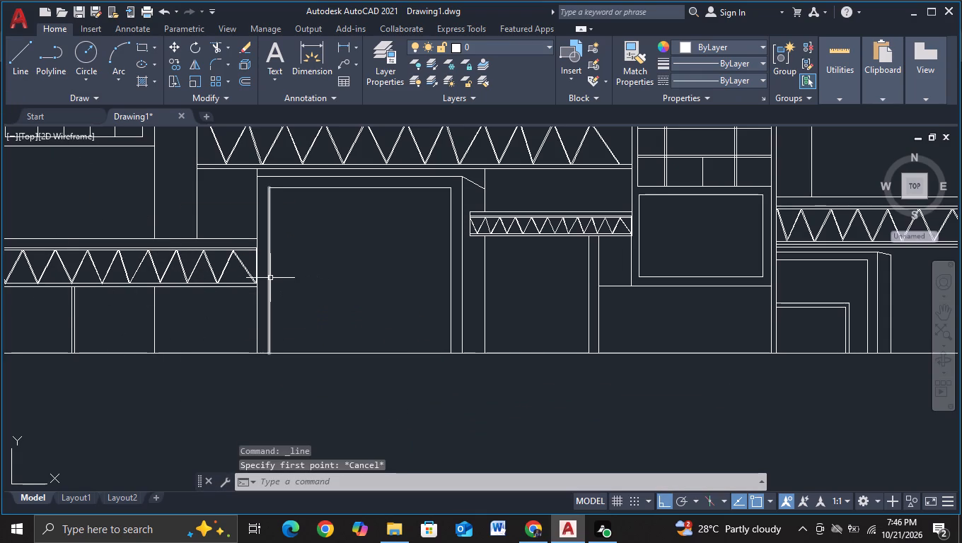
click(270, 278)
key(c)
click(308, 325)
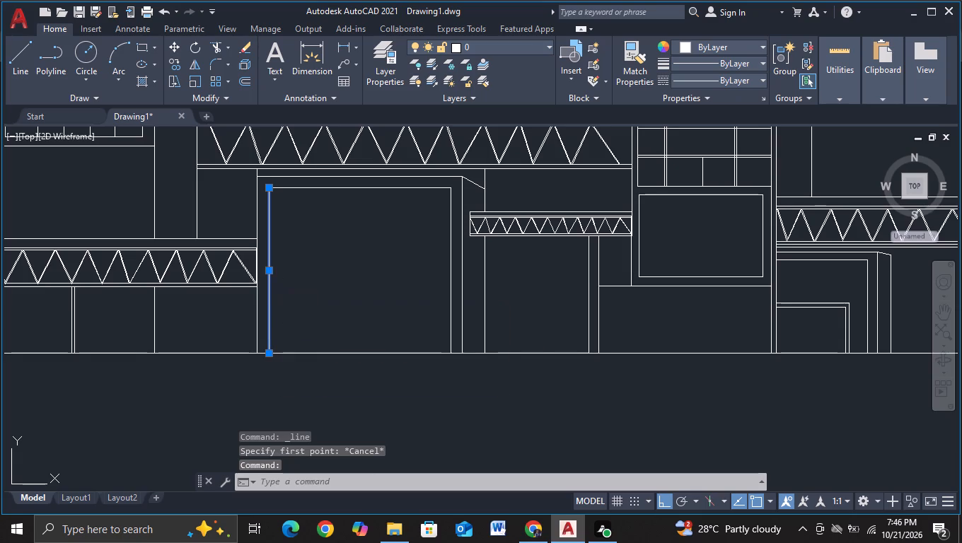
click(267, 281)
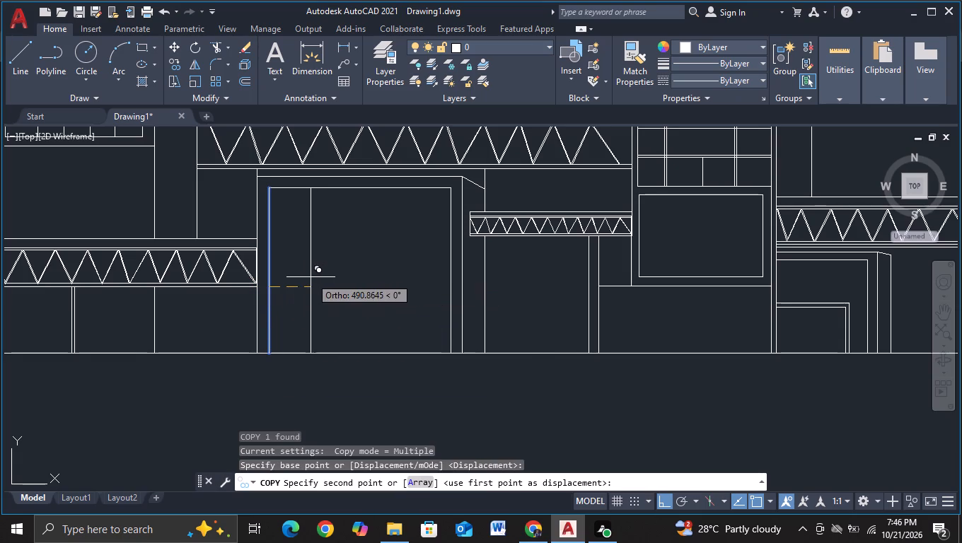
click(308, 277)
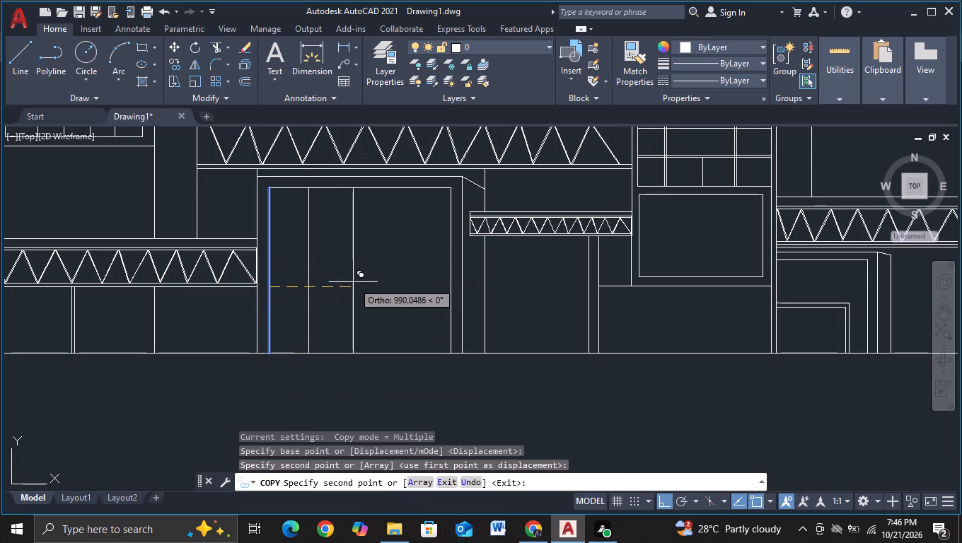
click(350, 282)
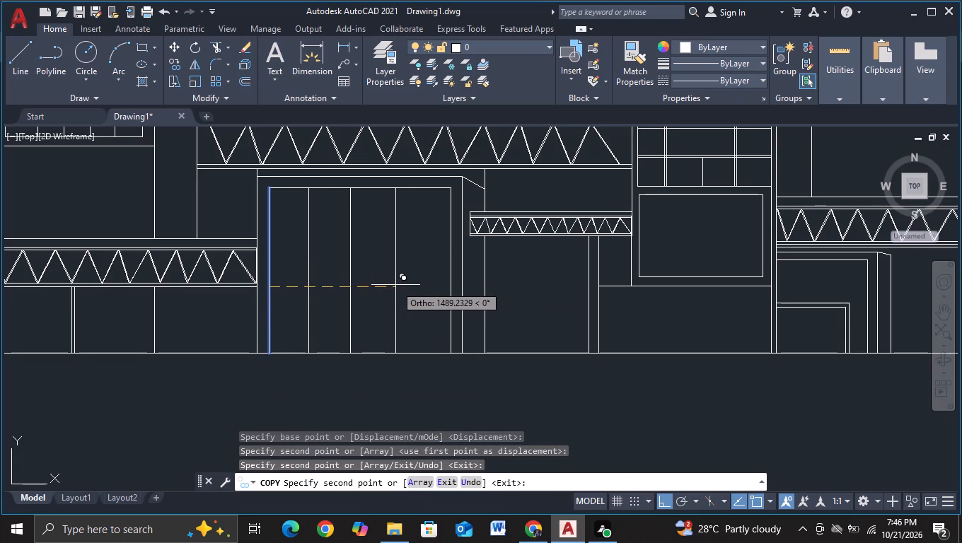
click(390, 286)
click(425, 289)
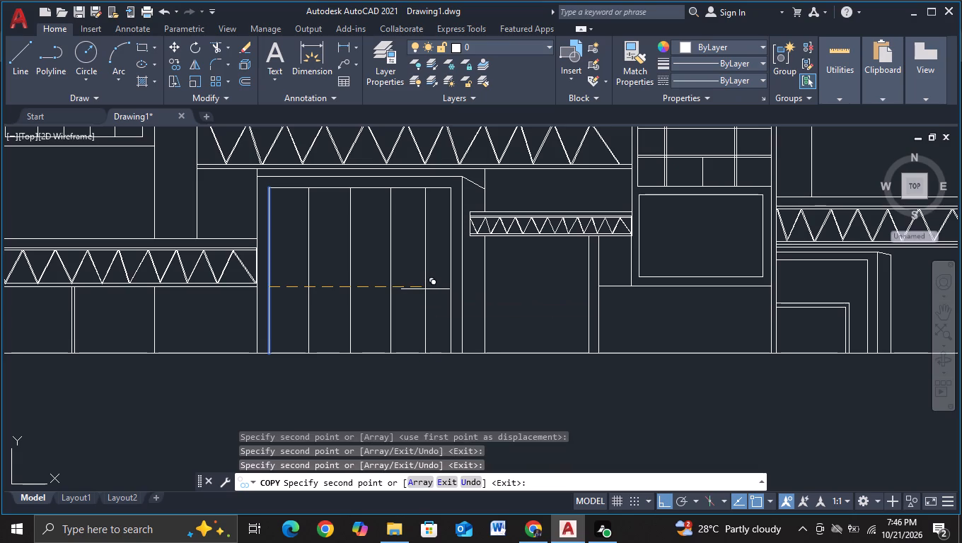
key(Escape)
Move the four vertical dividers of the inner frame together slightly towards its left leg.
drag(435, 275, 289, 285)
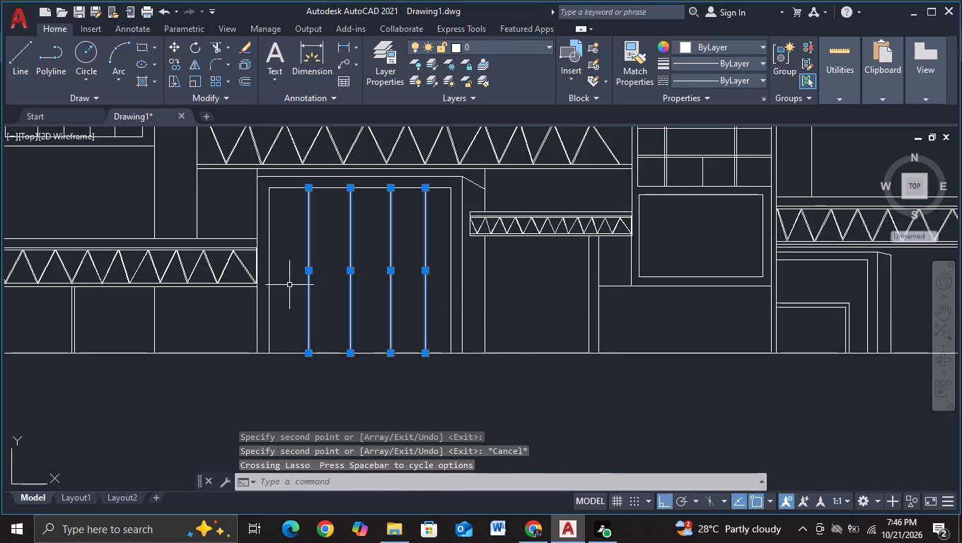
key(m)
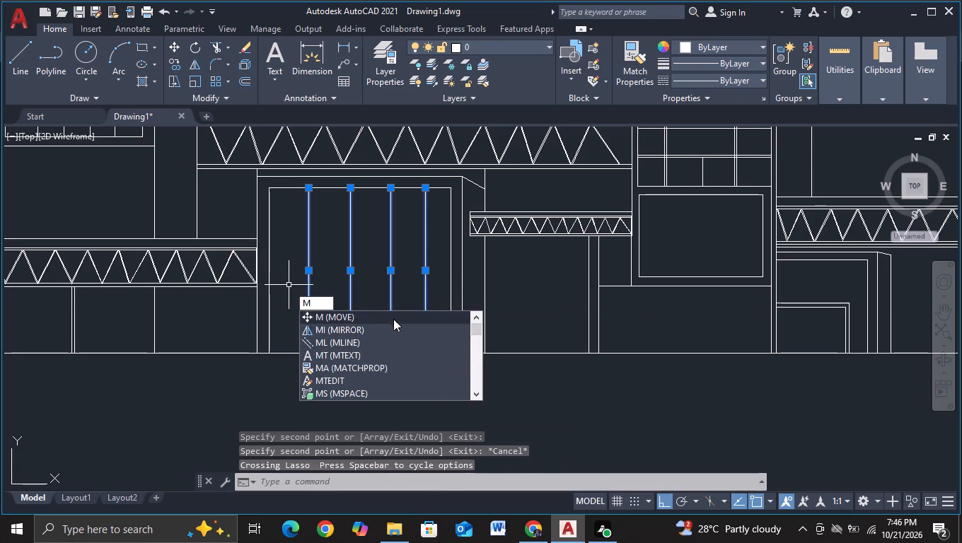
click(393, 319)
click(382, 303)
click(373, 303)
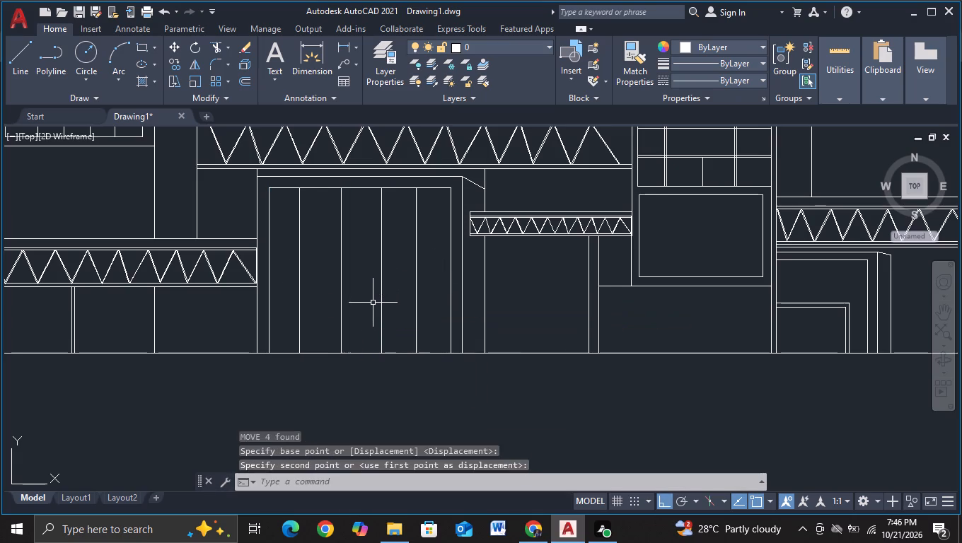
key(Escape)
Draw a horizontal line across the upper part of the inner frame, overshooting both legs.
click(13, 73)
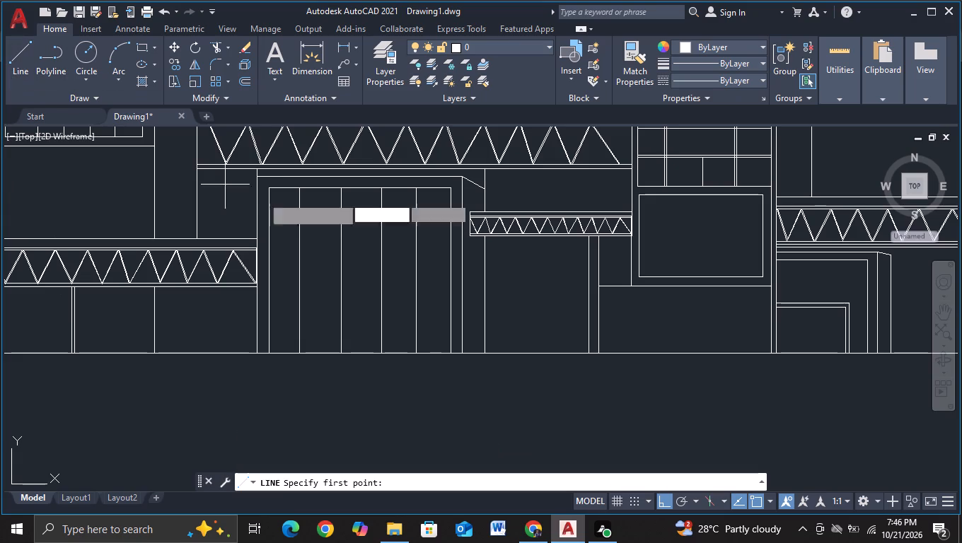
scroll(277, 206, up, 1)
click(253, 234)
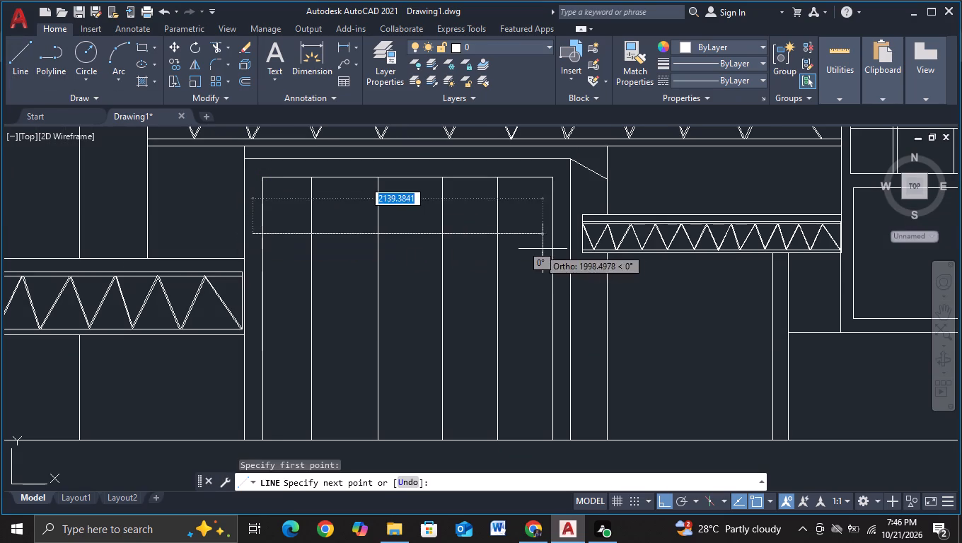
scroll(552, 247, up, 2)
click(567, 242)
key(Escape)
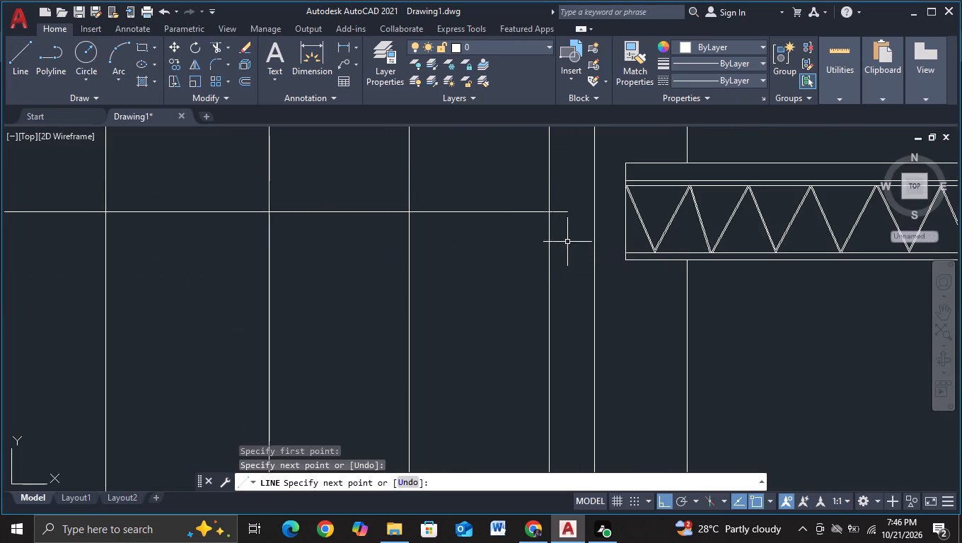
Trim the horizontal line's overhangs beyond both legs of the inner frame.
click(216, 49)
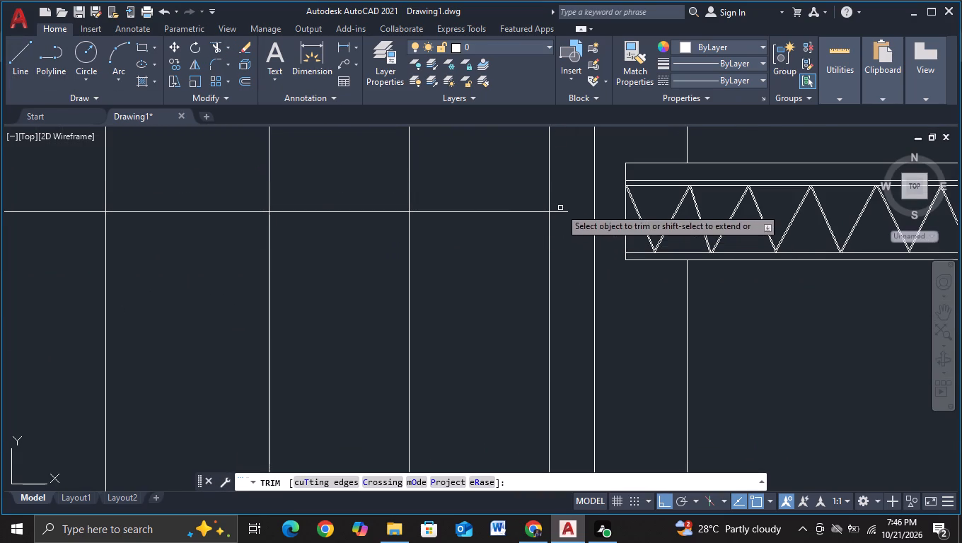
drag(560, 207, 560, 220)
click(559, 239)
scroll(318, 335, down, 2)
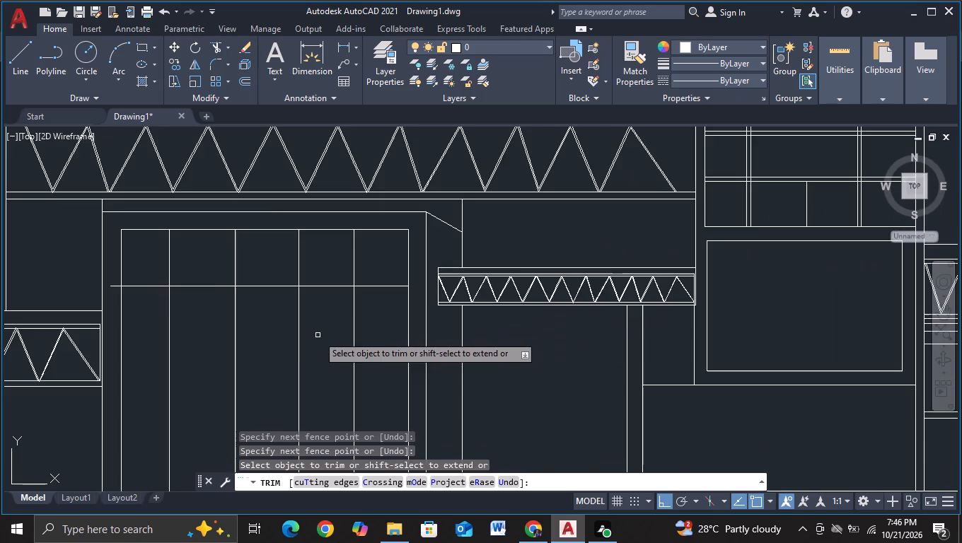
scroll(137, 286, up, 2)
click(80, 279)
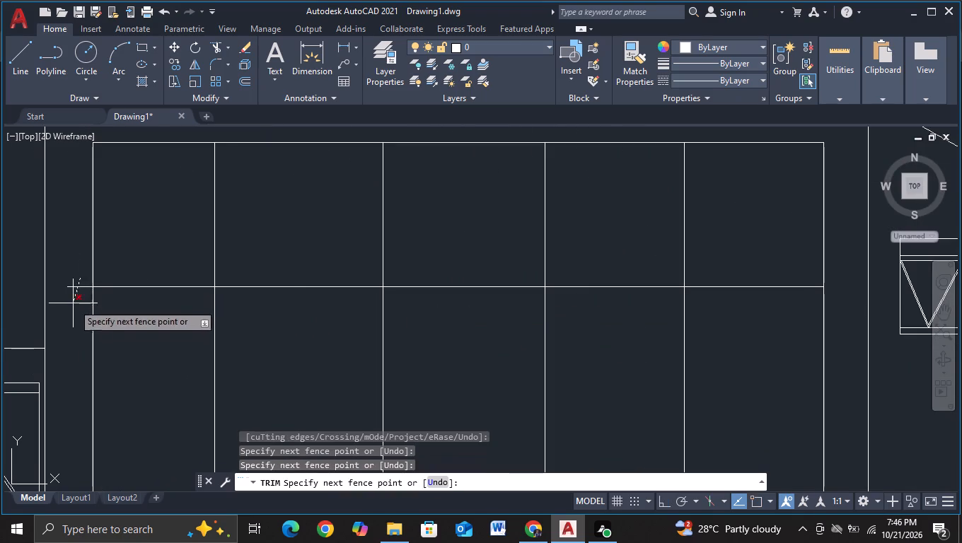
click(73, 303)
key(Escape)
Copy the horizontal line straight down to three positions in the frame, the lowest about 1420 units down and just above the ground line.
scroll(167, 337, down, 2)
click(237, 317)
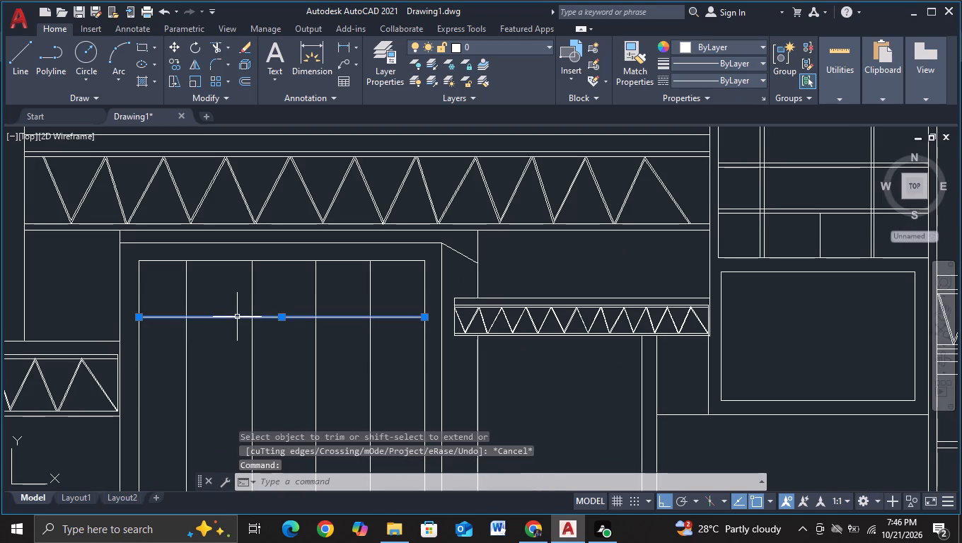
key(c)
click(285, 359)
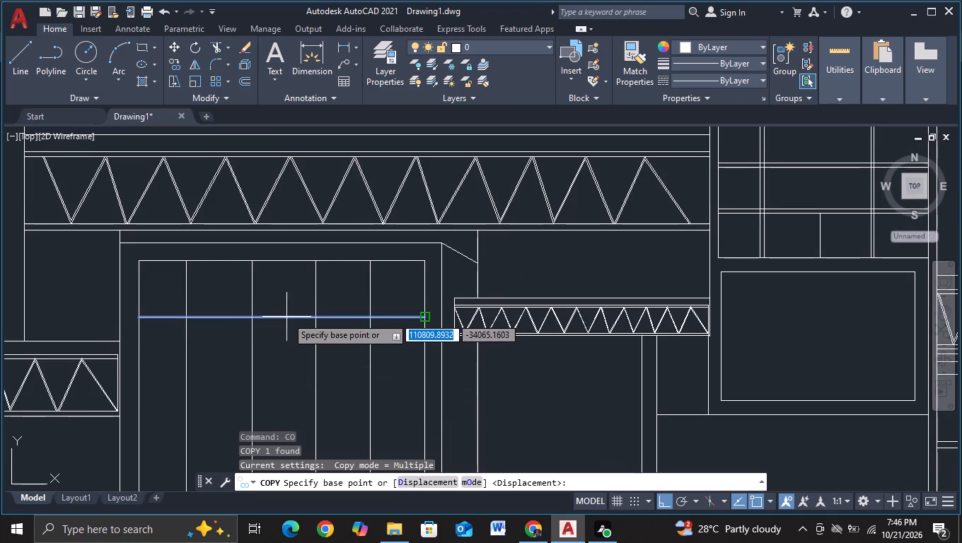
click(286, 317)
middle_drag(279, 354, 337, 274)
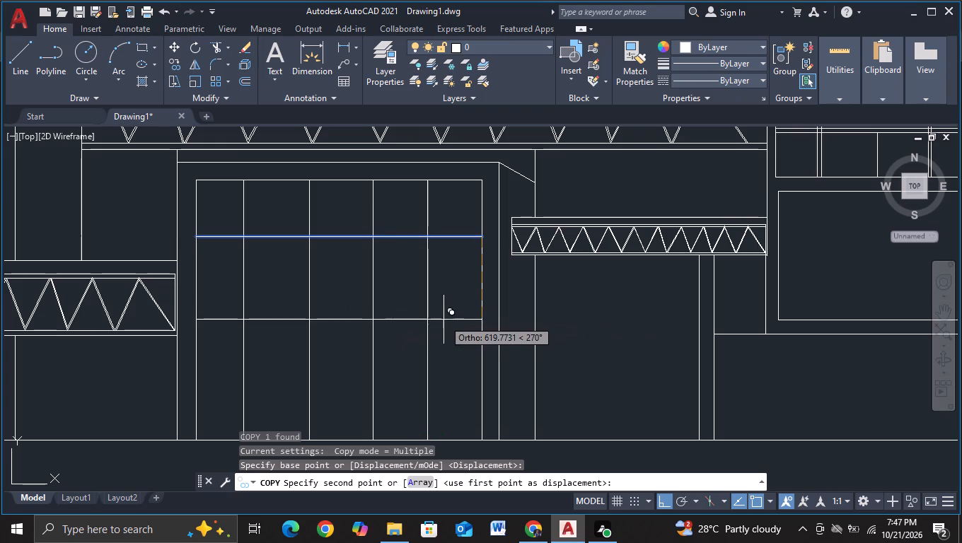
click(457, 292)
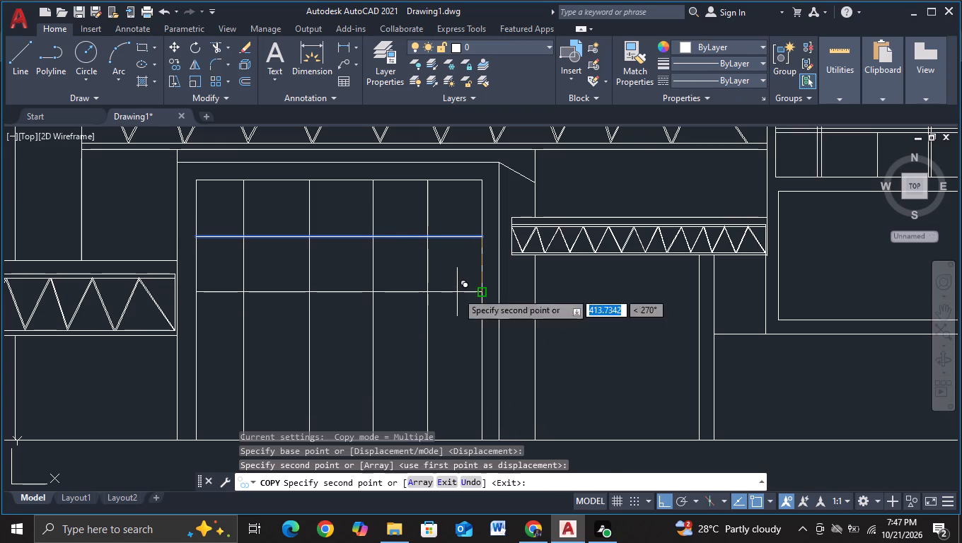
click(454, 349)
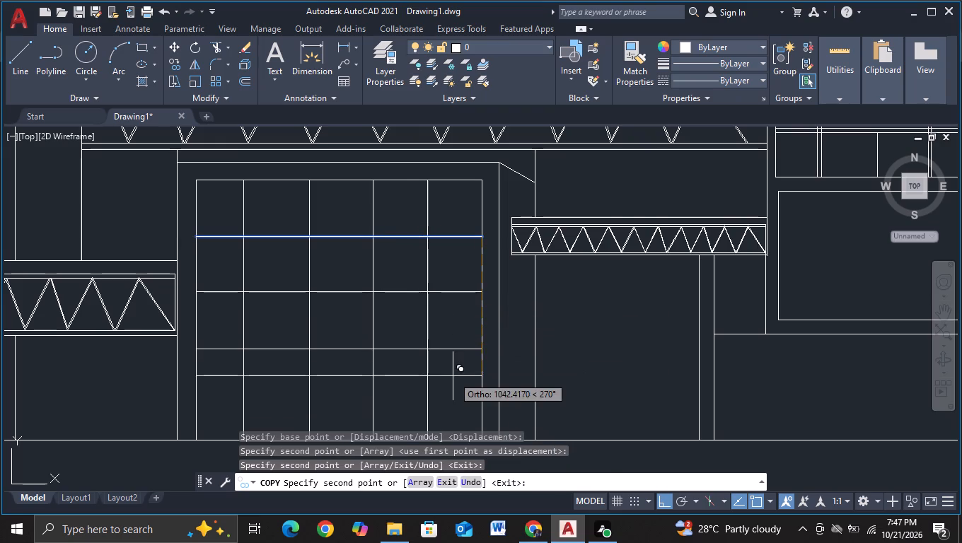
middle_drag(453, 376, 457, 301)
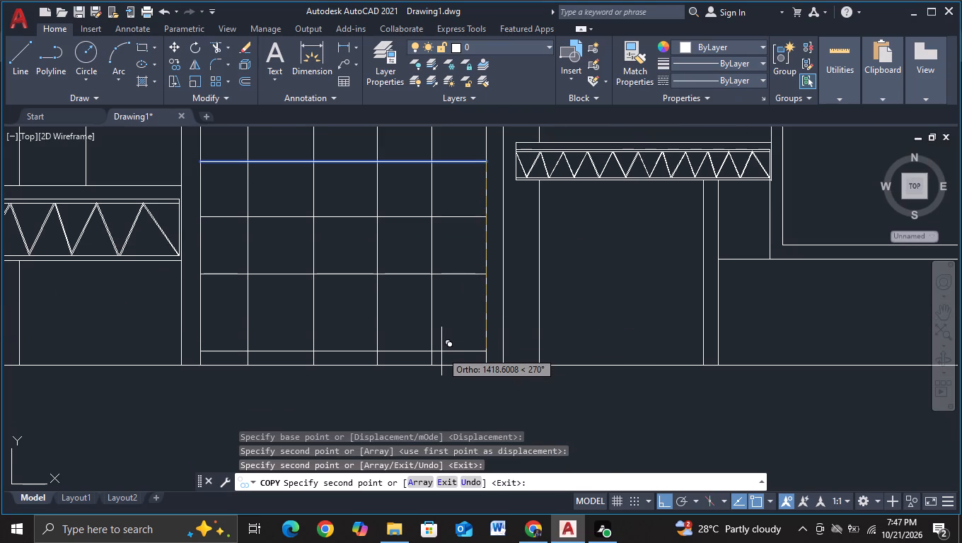
click(441, 351)
key(Escape)
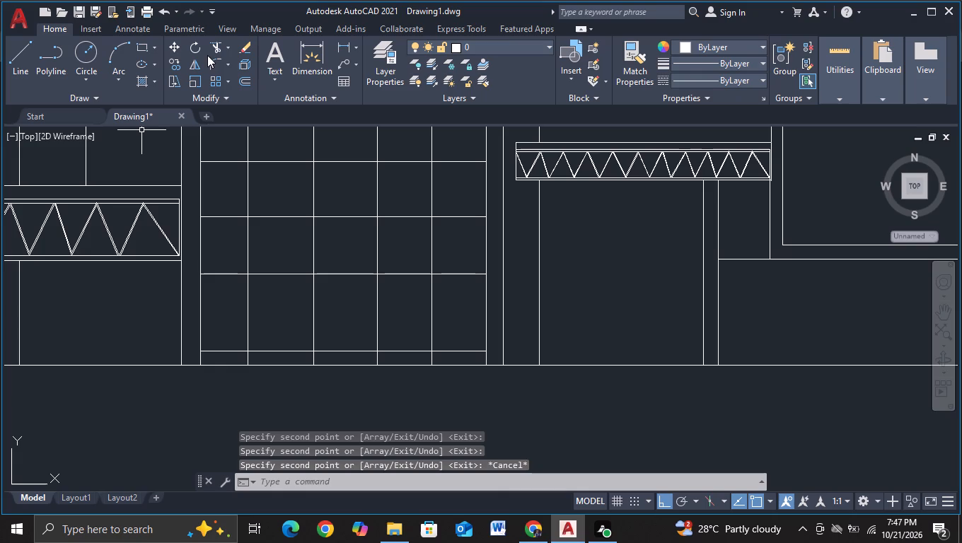
Trim the four vertical dividers between the lowest horizontal line and the ground line.
click(211, 50)
click(242, 358)
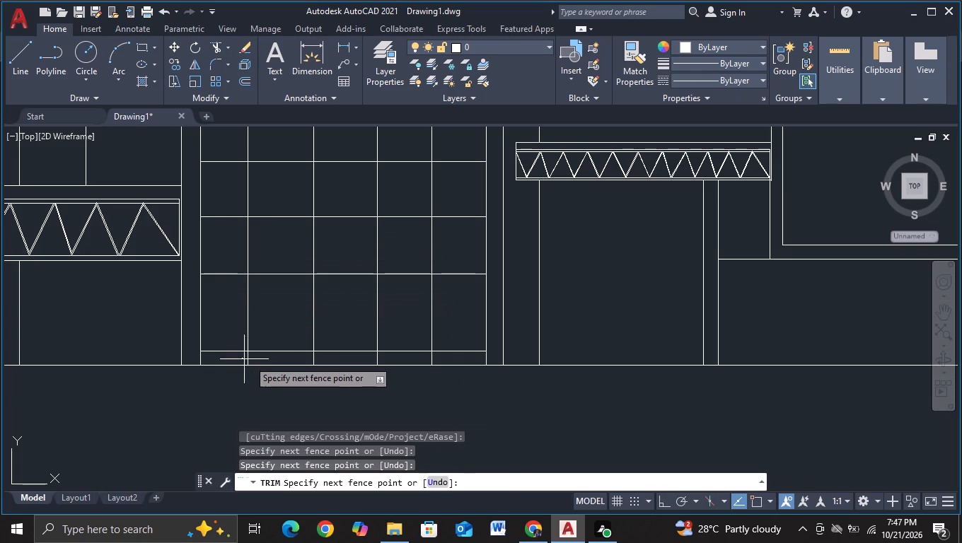
click(436, 358)
key(Escape)
Copy the left louvre line set from the gridded window at the elevation's right end into the new grid frame as two stacked sets straddling its first vertical divider.
scroll(439, 368, down, 3)
middle_drag(454, 397, 322, 383)
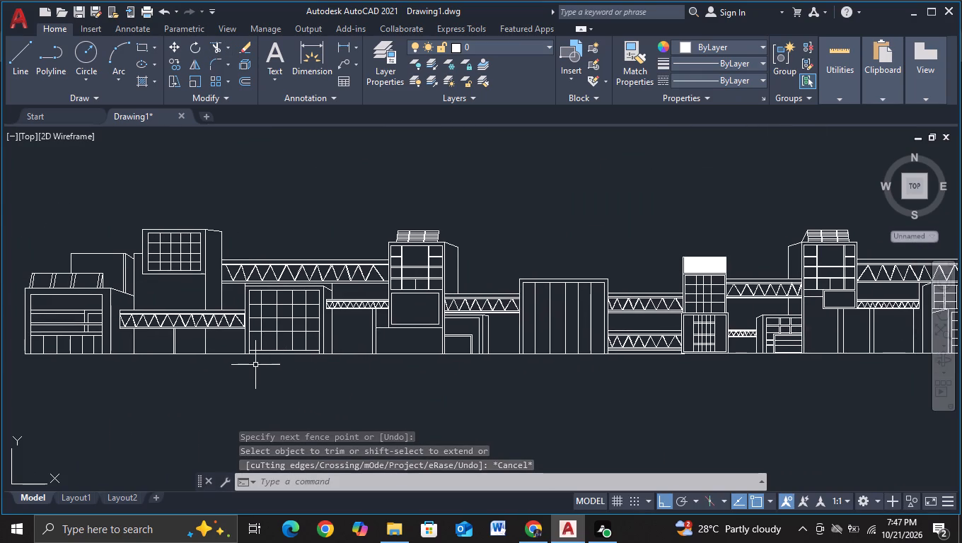
scroll(245, 342, up, 1)
scroll(292, 357, down, 2)
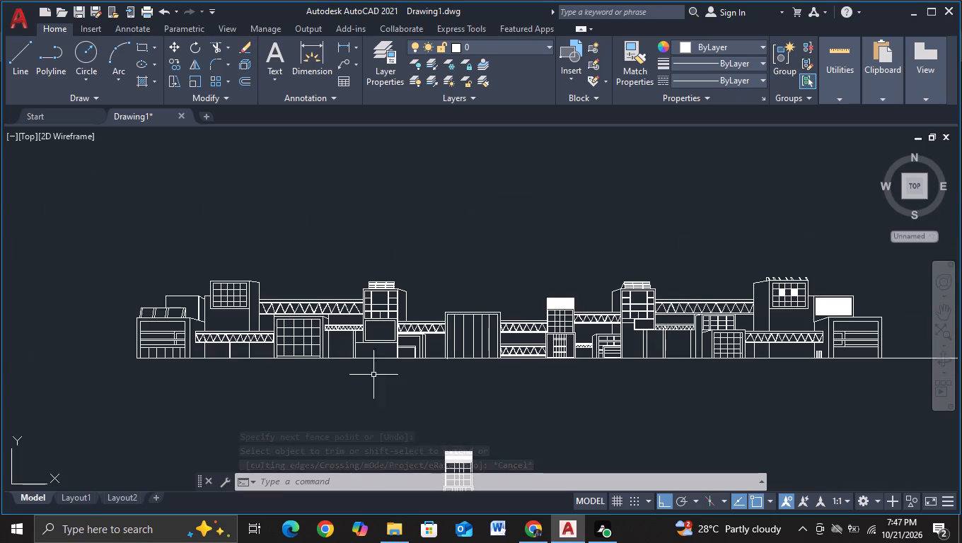
middle_drag(402, 380, 166, 346)
scroll(380, 355, up, 2)
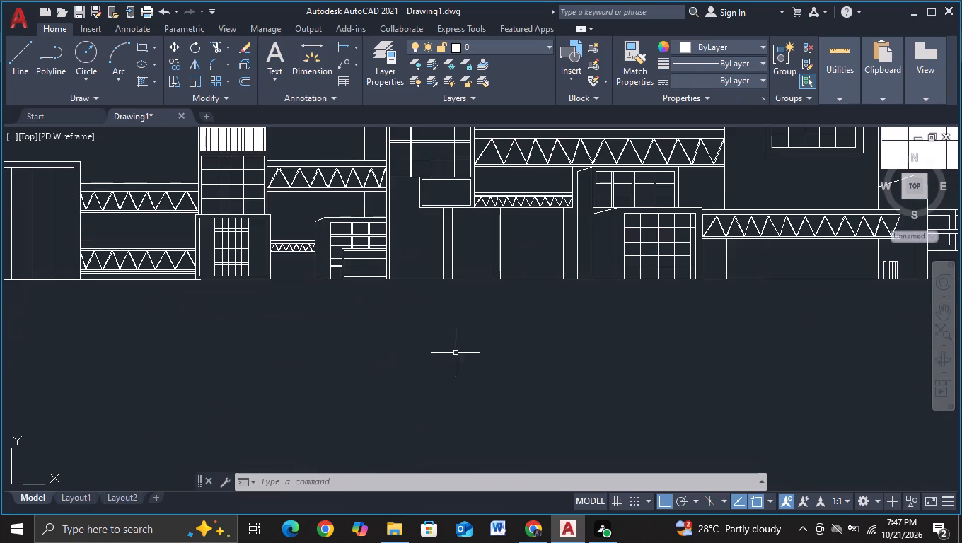
middle_drag(458, 359, 427, 421)
middle_drag(744, 357, 265, 408)
scroll(312, 255, up, 1)
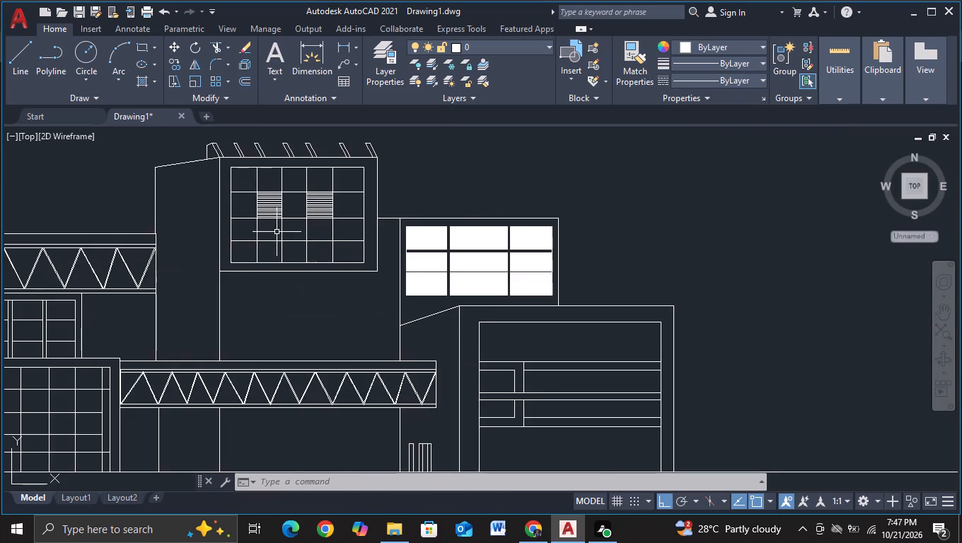
scroll(275, 221, up, 2)
click(213, 136)
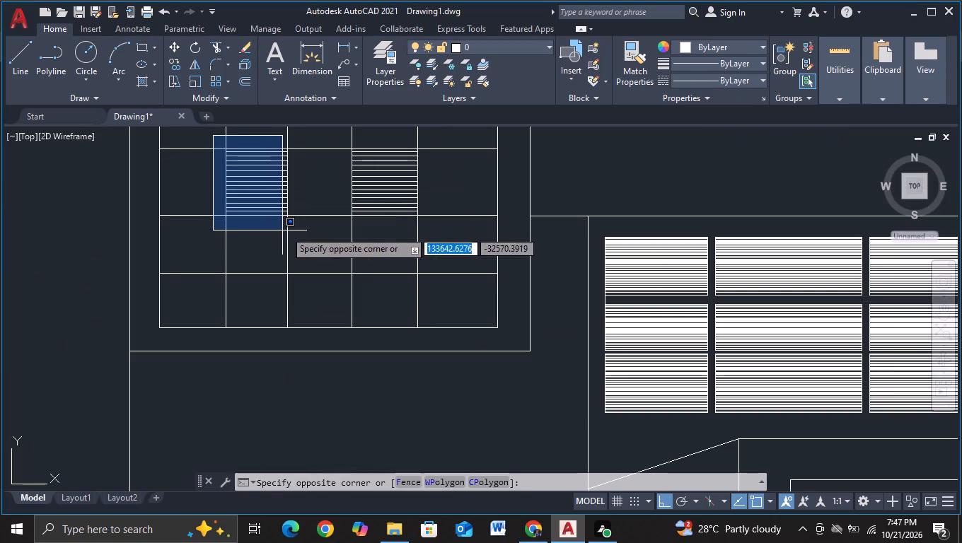
click(299, 232)
key(c)
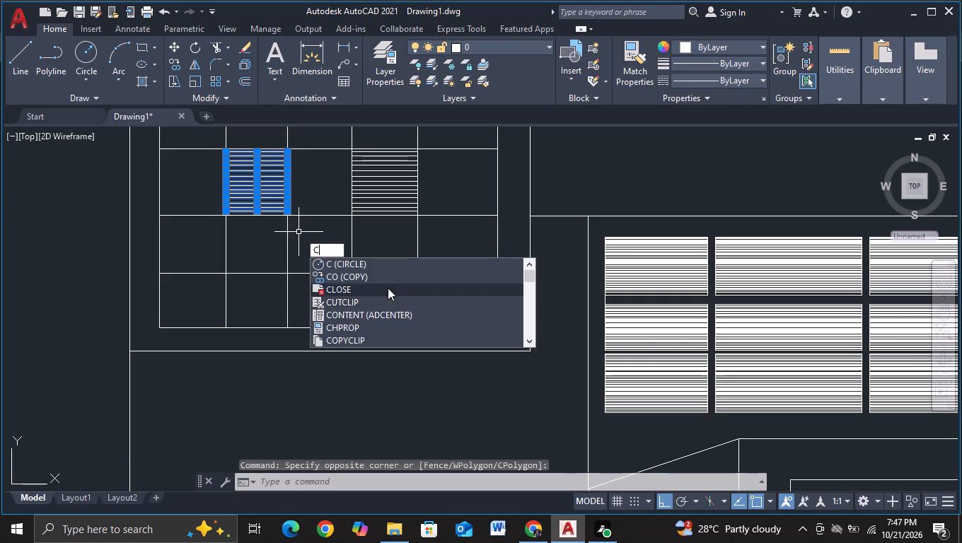
click(388, 279)
click(244, 188)
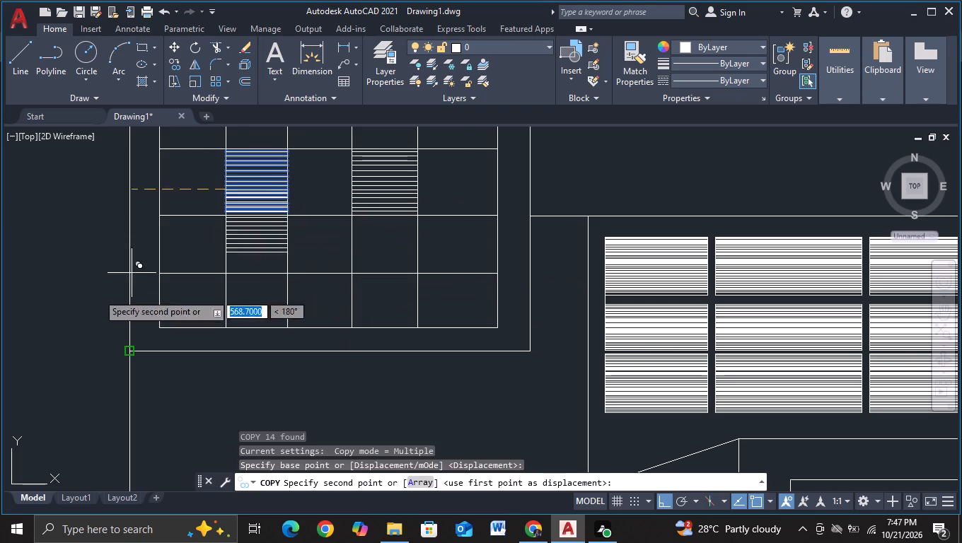
scroll(89, 297, down, 3)
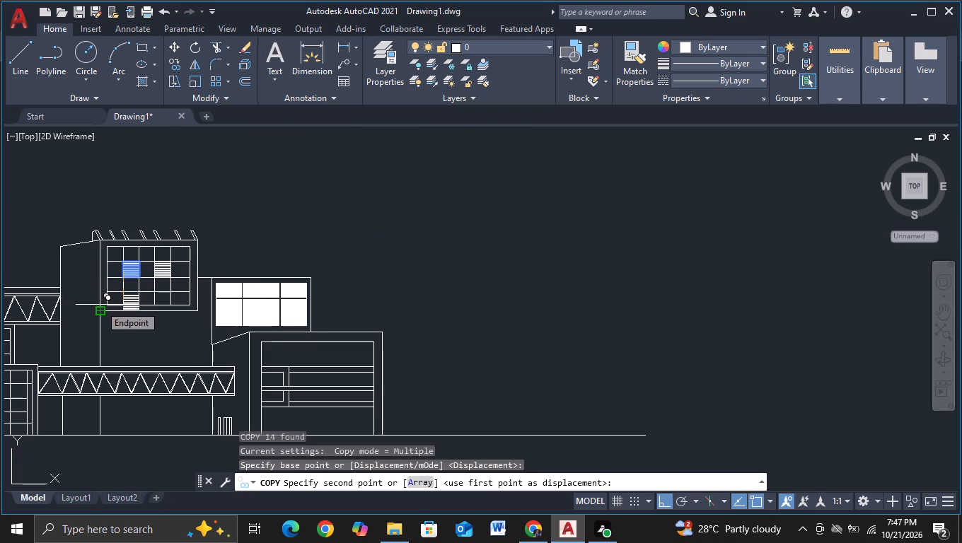
key(F8)
scroll(100, 305, down, 3)
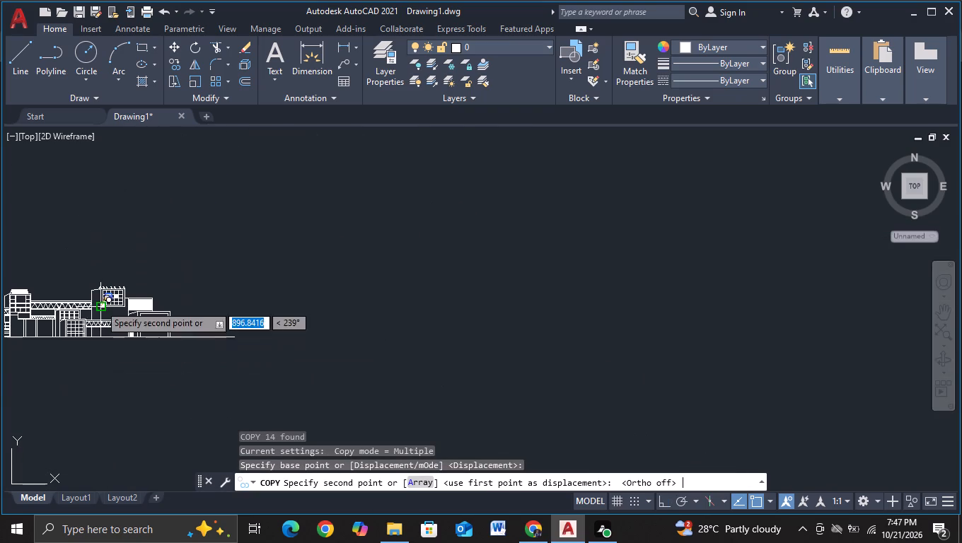
middle_drag(15, 390, 709, 411)
scroll(750, 375, up, 1)
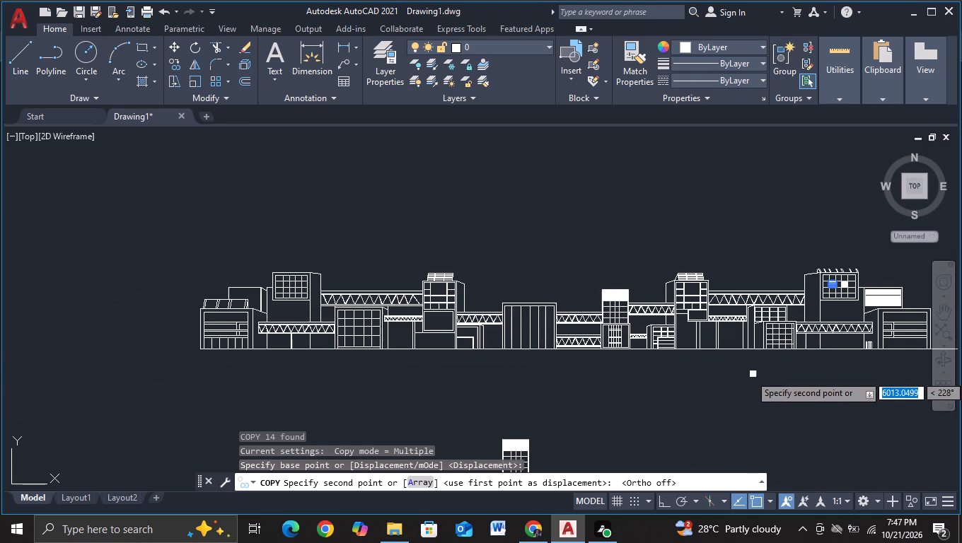
scroll(376, 397, up, 2)
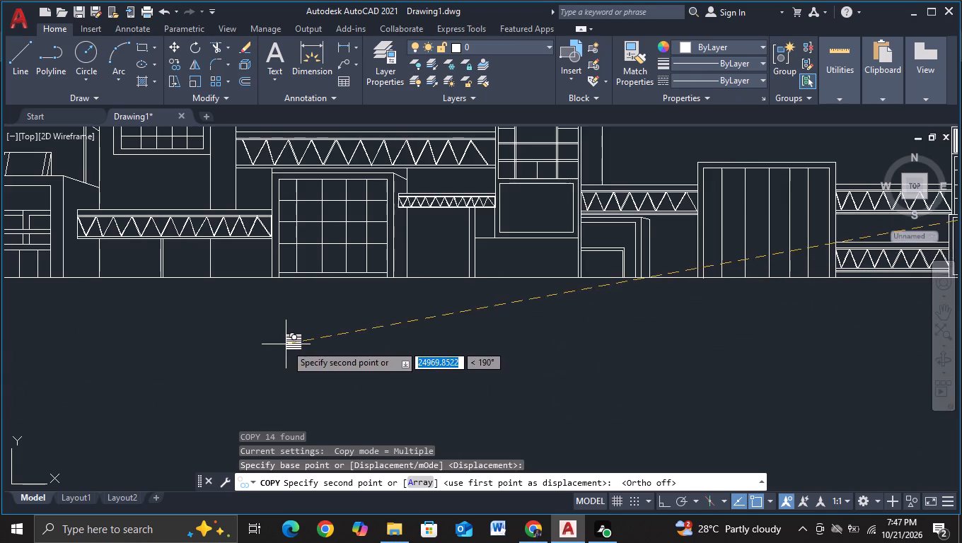
scroll(300, 238, up, 2)
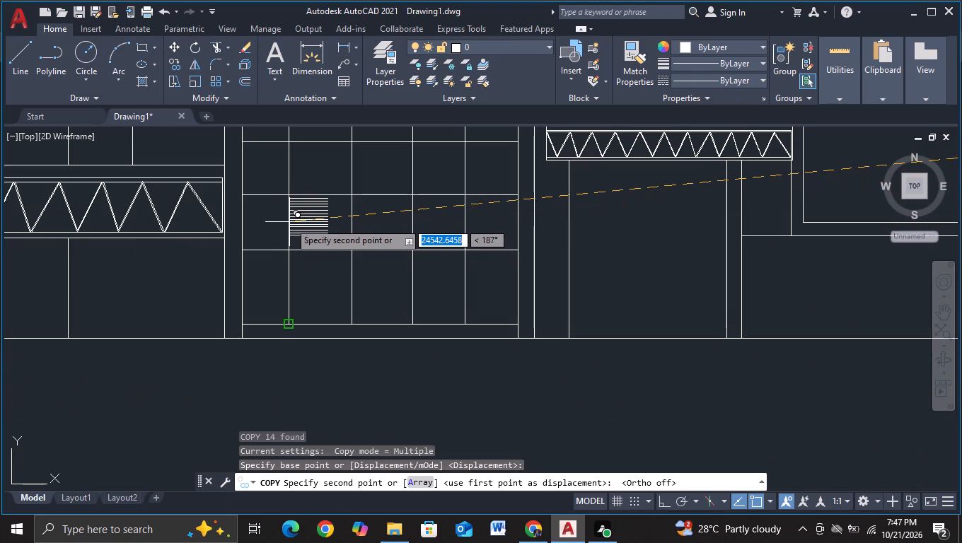
scroll(289, 222, up, 1)
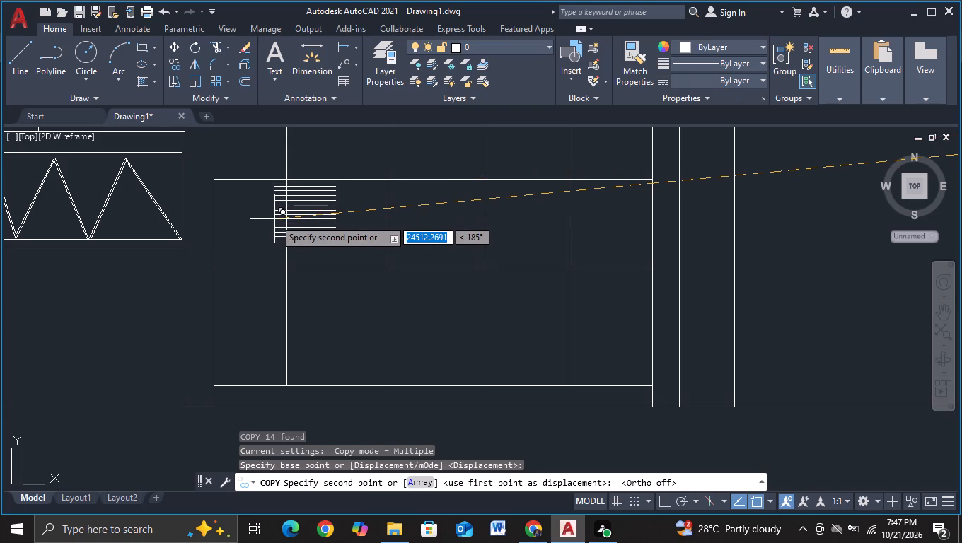
click(274, 219)
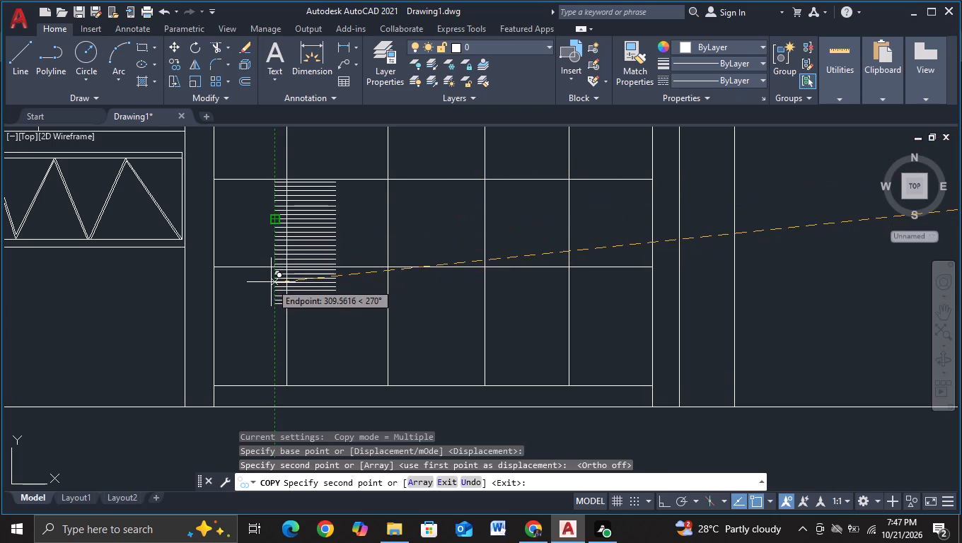
click(271, 282)
key(Escape)
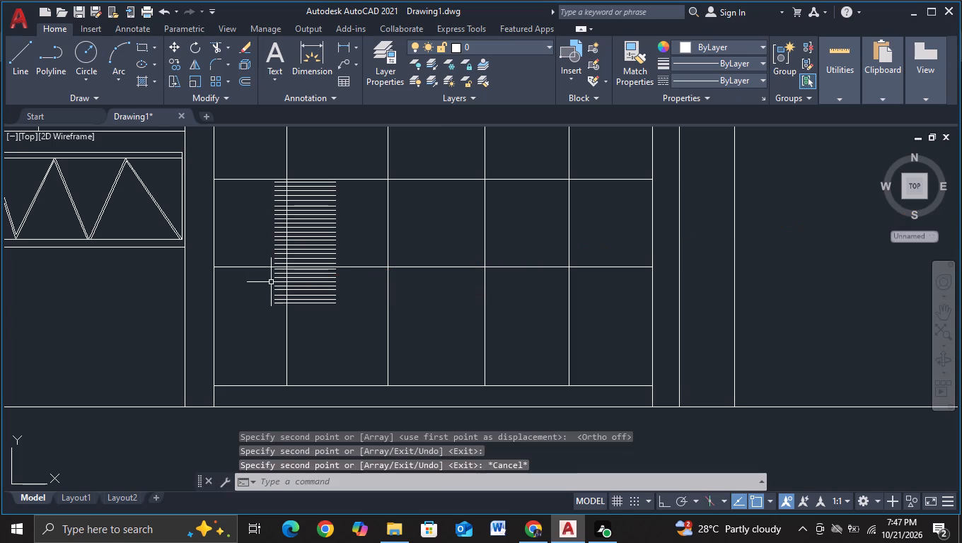
Trim the louvre lines below the grid line under the third-row cell and their overhangs beyond the first vertical divider.
click(214, 43)
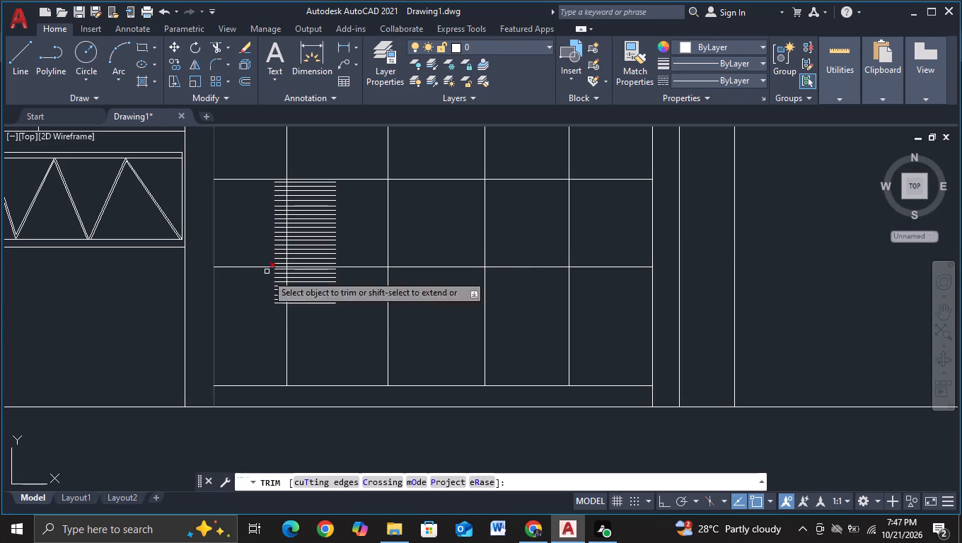
click(309, 314)
scroll(317, 284, up, 3)
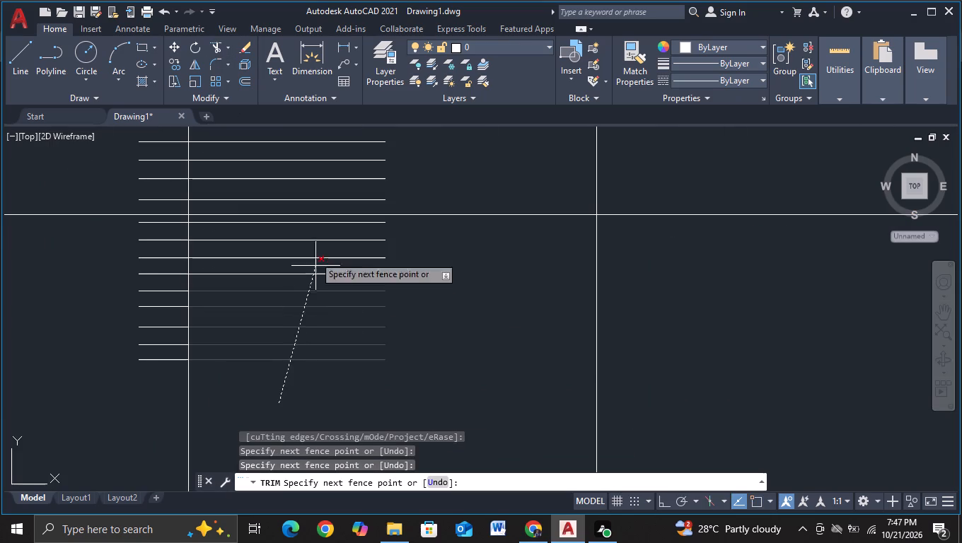
click(306, 219)
click(156, 365)
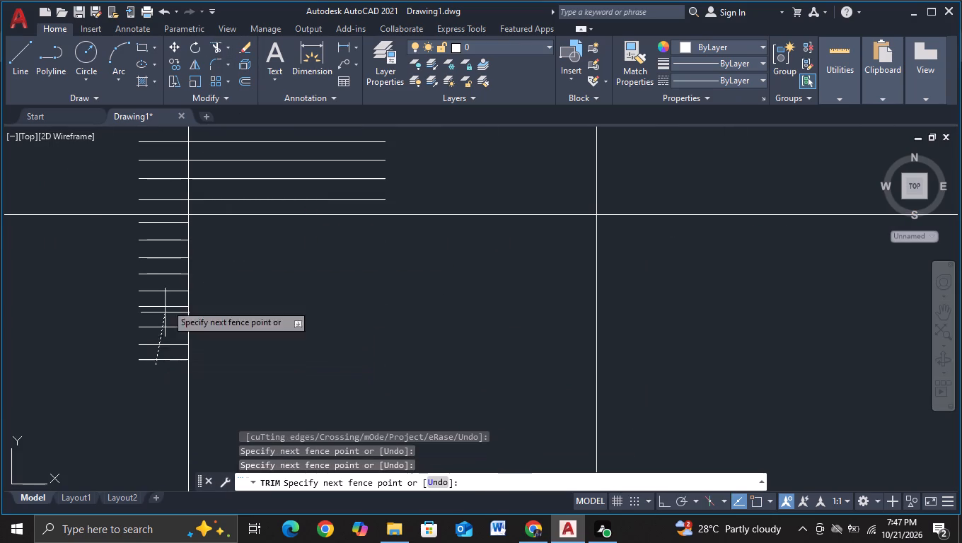
click(175, 218)
middle_drag(155, 293, 165, 406)
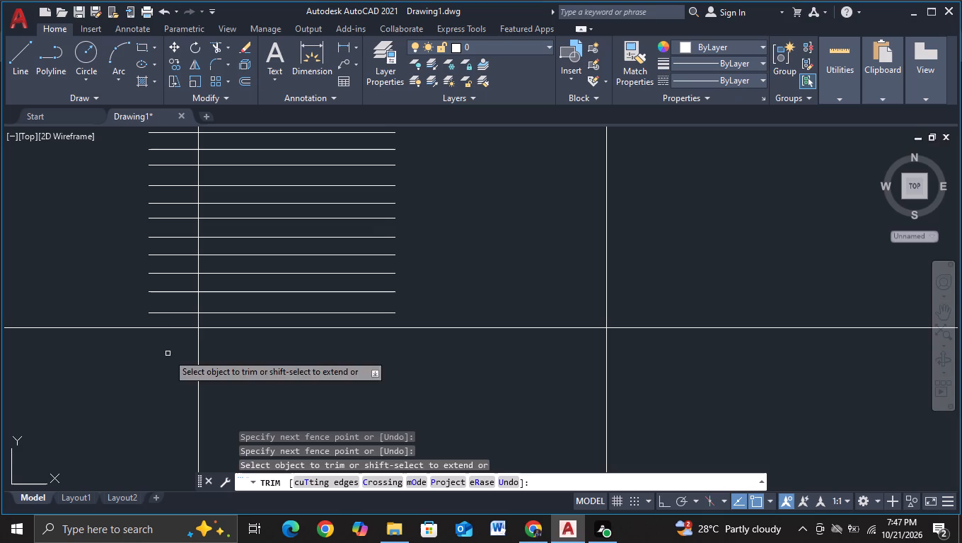
click(168, 317)
middle_drag(169, 208, 168, 452)
click(178, 223)
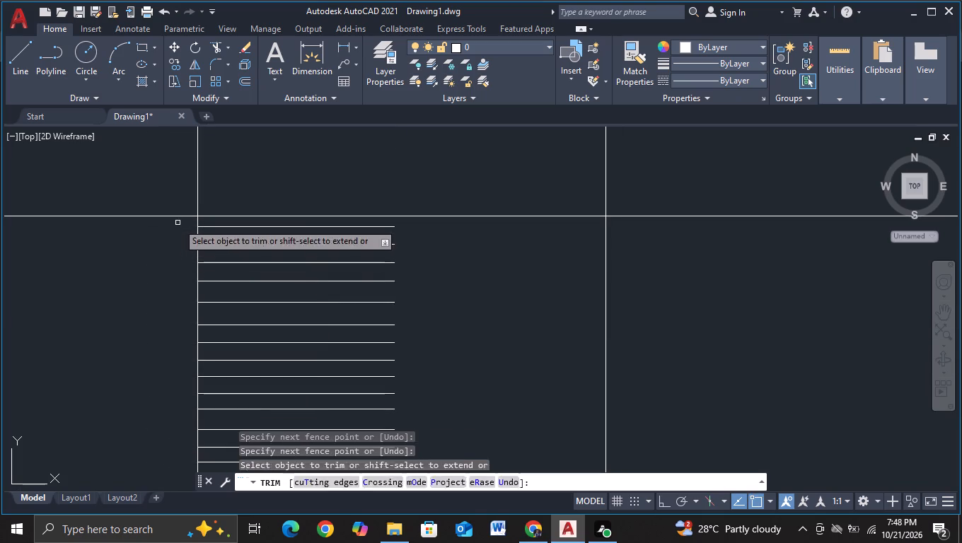
key(Escape)
Extend all the remaining louvre lines to the second vertical divider so the panel spans the full cell width.
scroll(195, 271, down, 3)
middle_drag(274, 333, 277, 312)
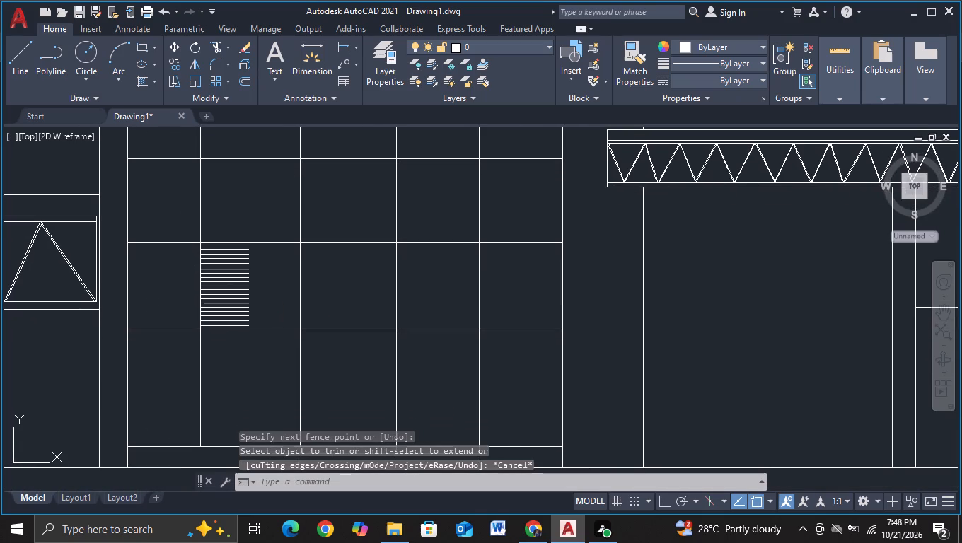
key(r)
key(Escape)
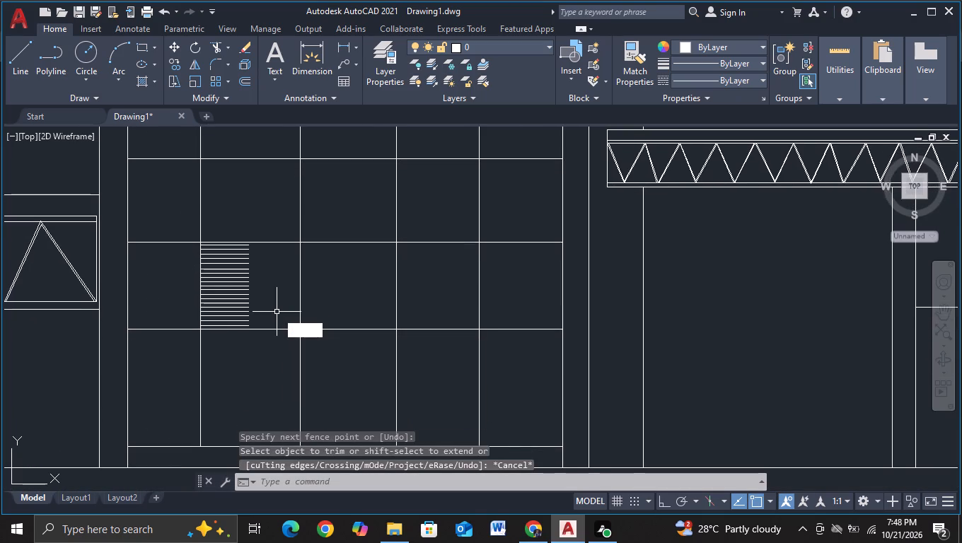
key(e)
click(317, 361)
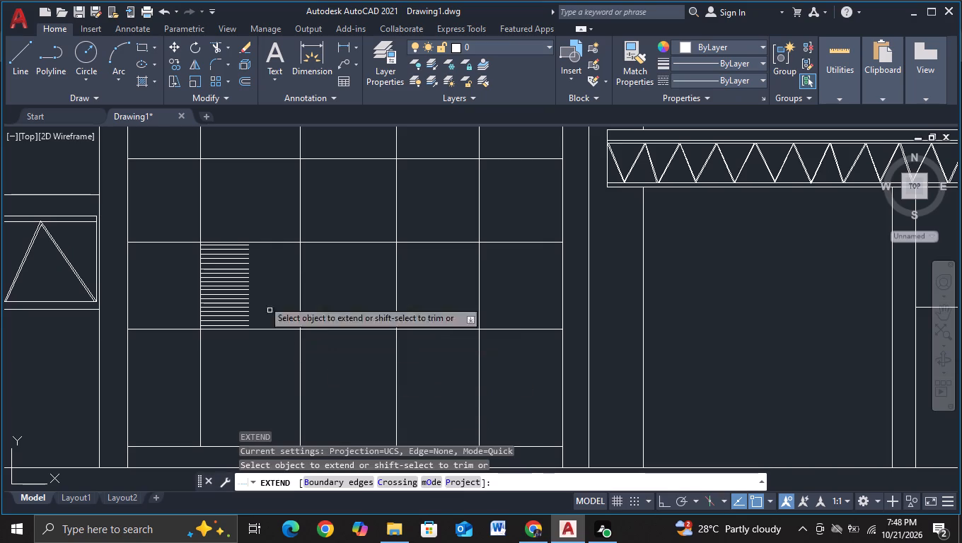
scroll(240, 246, up, 2)
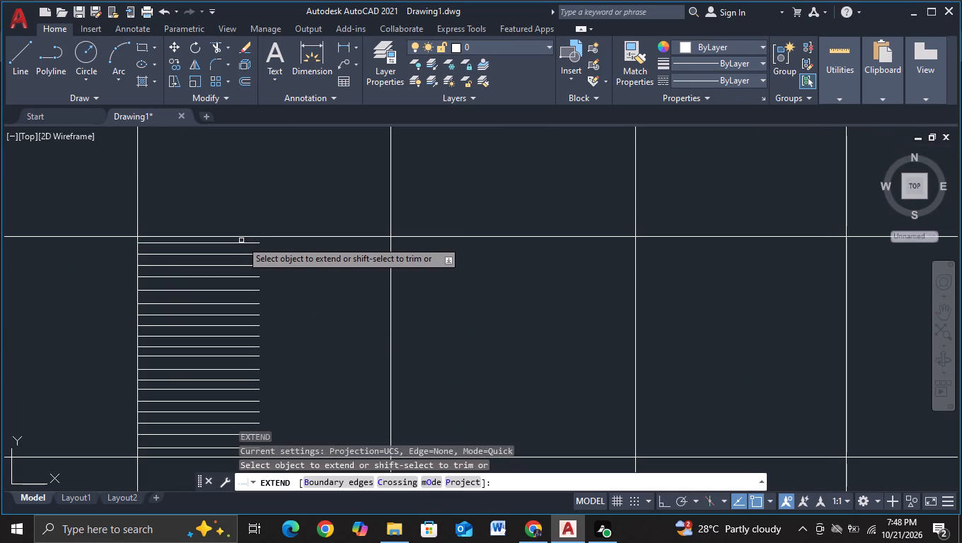
drag(241, 243, 245, 279)
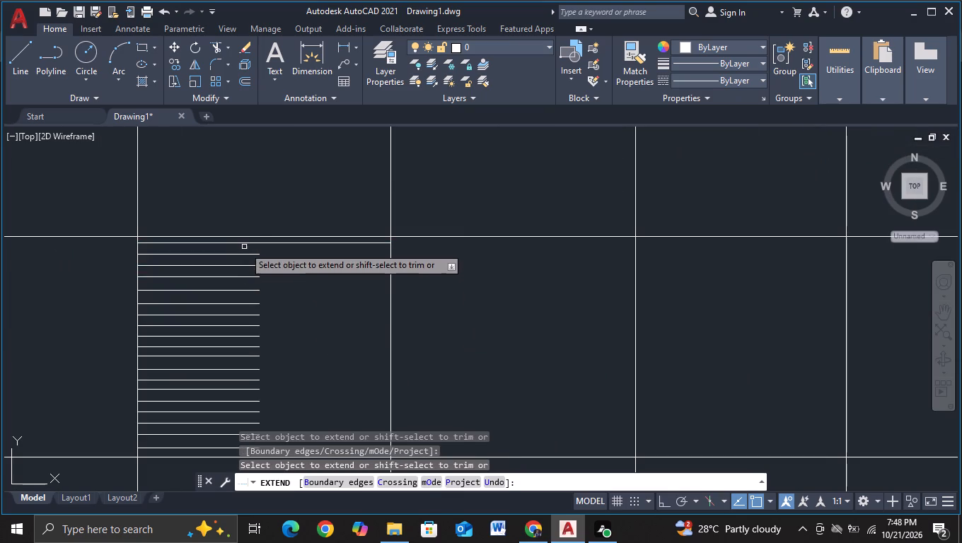
click(244, 246)
middle_drag(242, 369, 238, 296)
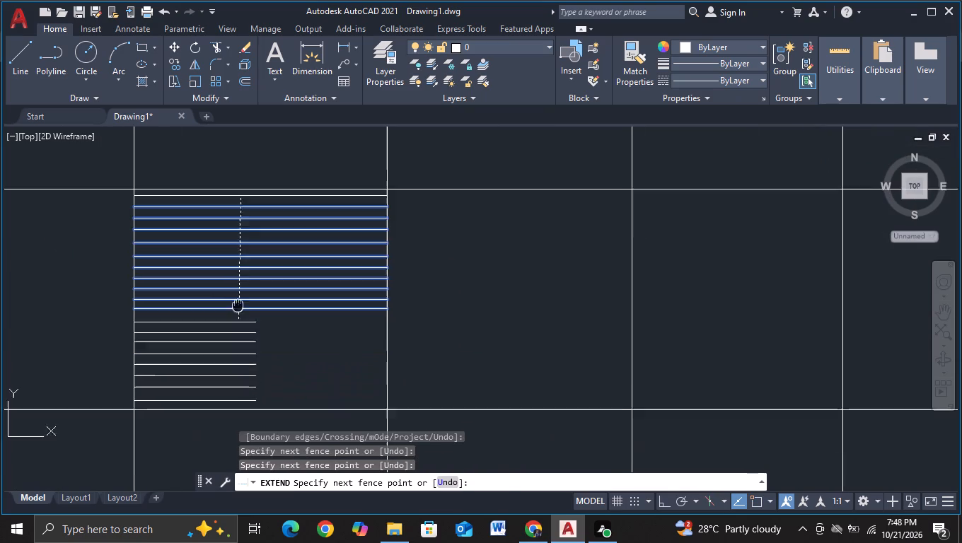
middle_drag(238, 296, 238, 281)
scroll(234, 366, up, 1)
click(234, 366)
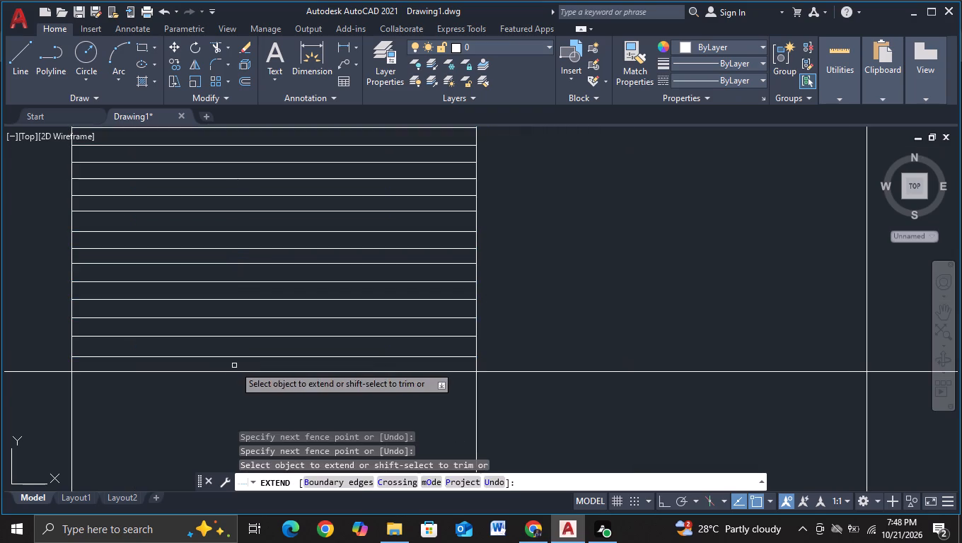
key(Escape)
Copy the full-width louvre panel diagonally up into the third column of the grid's second row.
scroll(246, 369, down, 3)
click(192, 272)
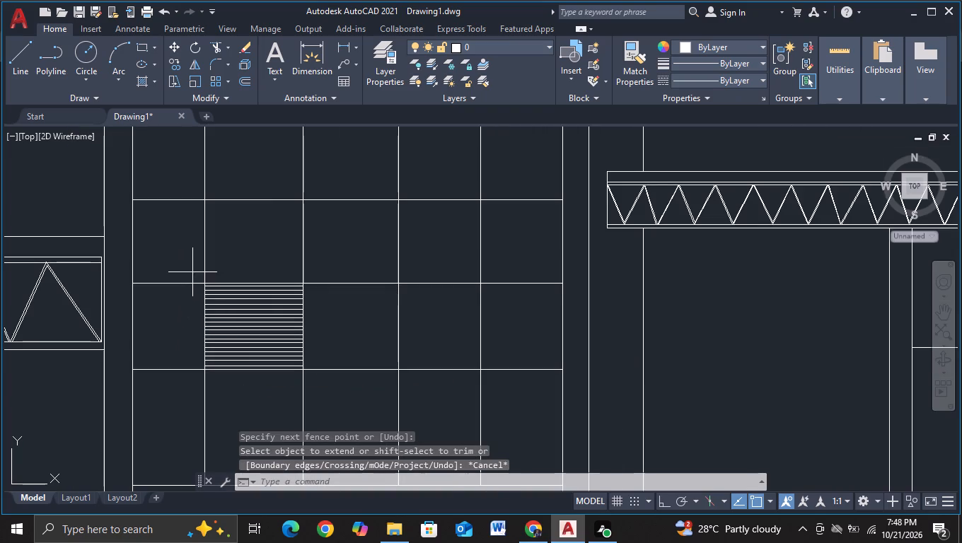
click(323, 382)
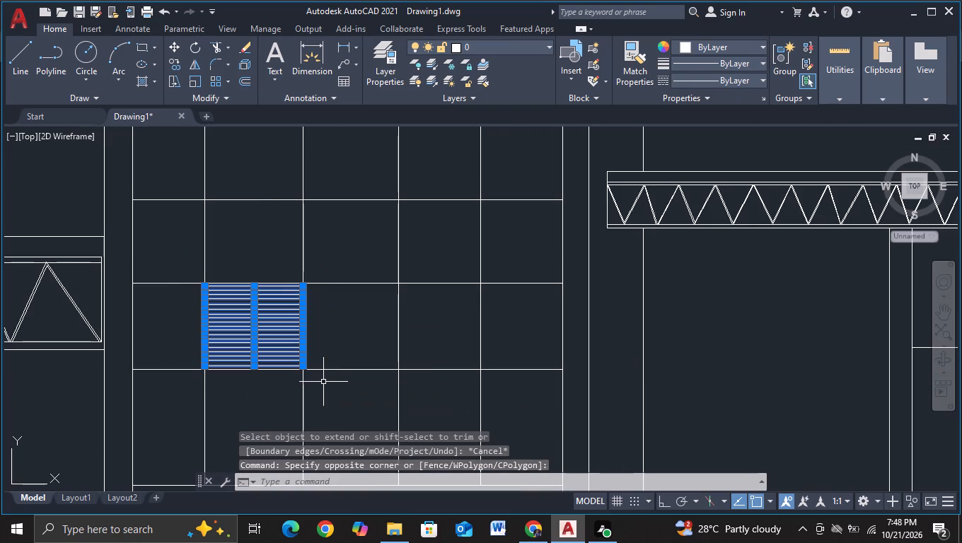
key(c)
click(344, 422)
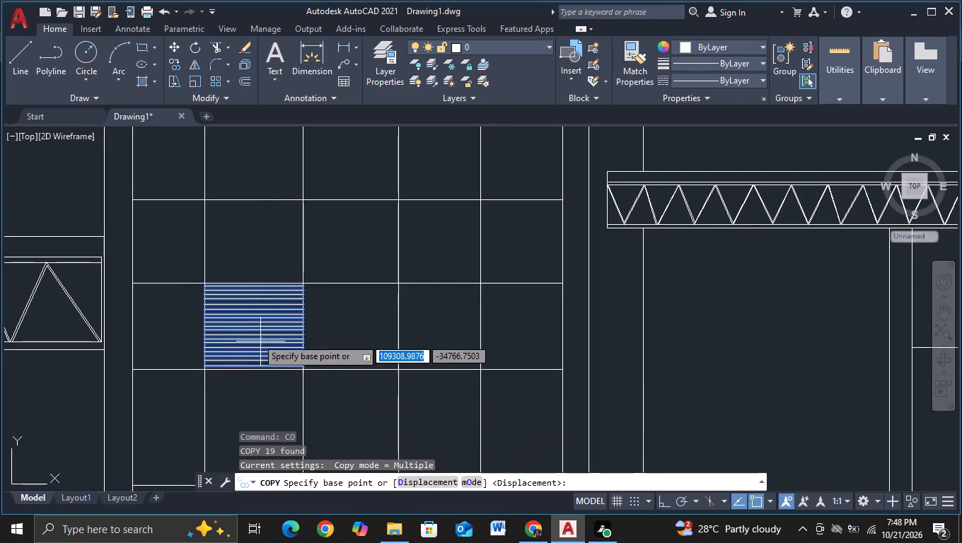
click(257, 337)
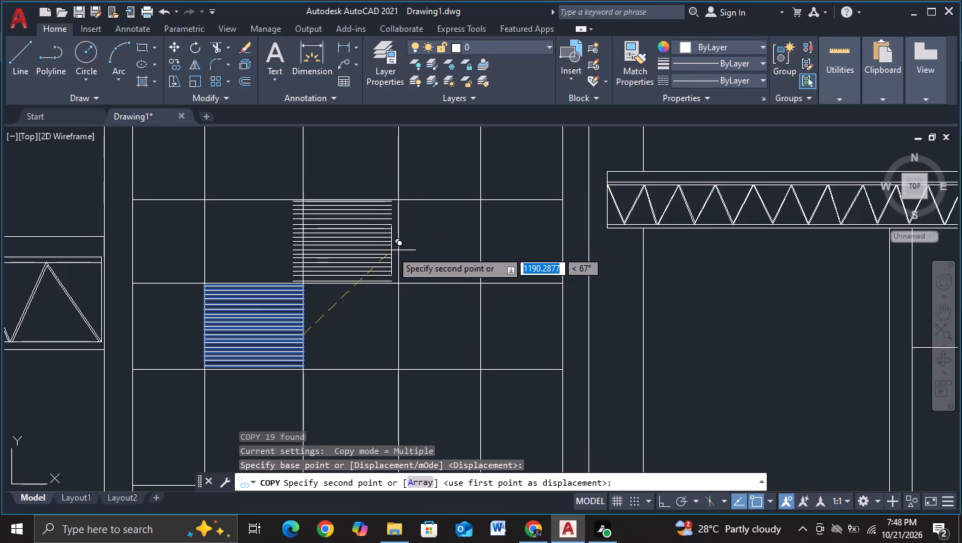
scroll(398, 246, up, 2)
scroll(395, 260, down, 2)
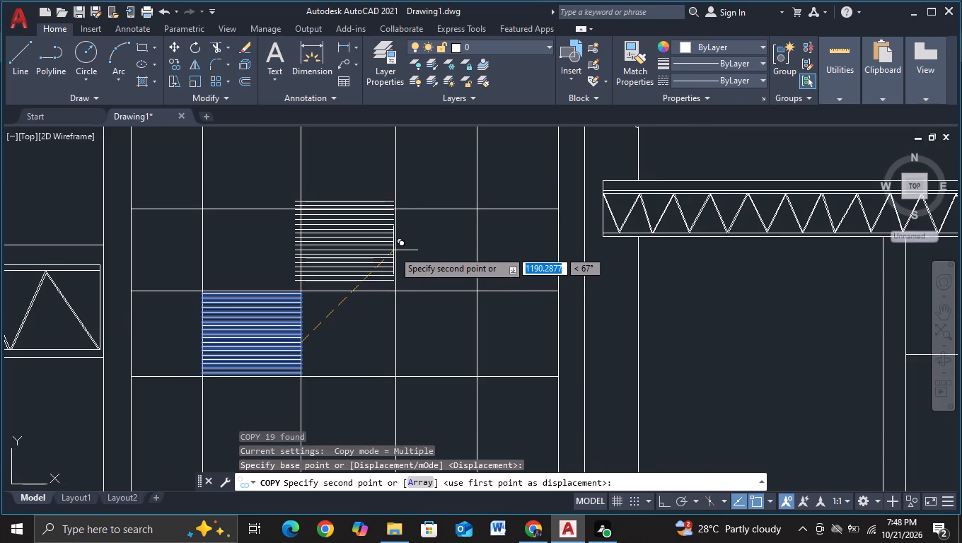
scroll(393, 262, up, 2)
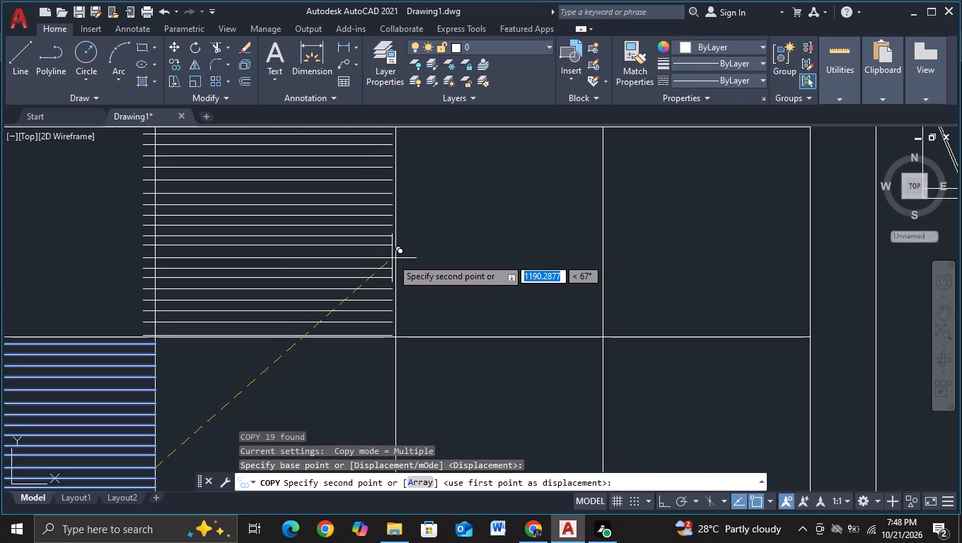
middle_drag(392, 258, 395, 276)
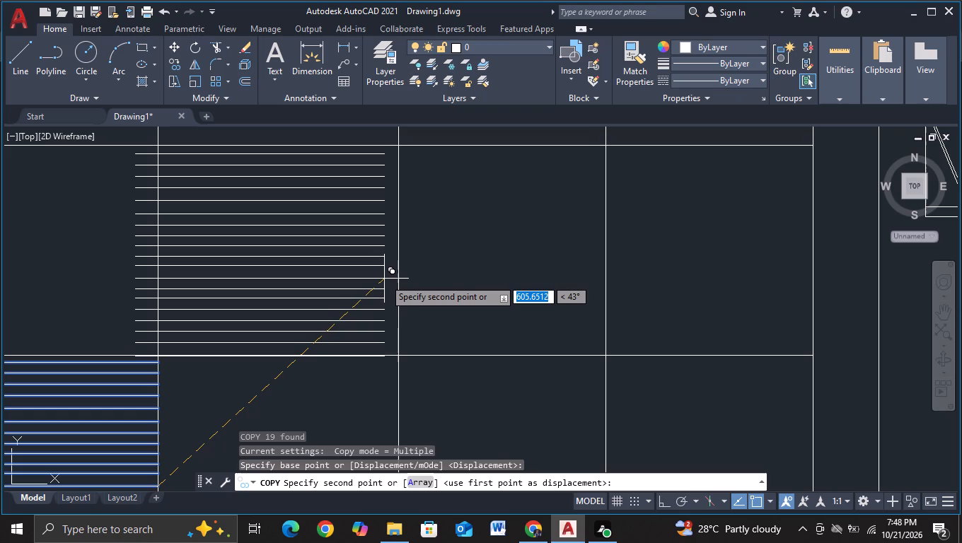
click(384, 278)
Place two more copies of the louvre panel over the last and first cells of the grid's top row.
scroll(470, 288, down, 3)
middle_drag(509, 298, 492, 299)
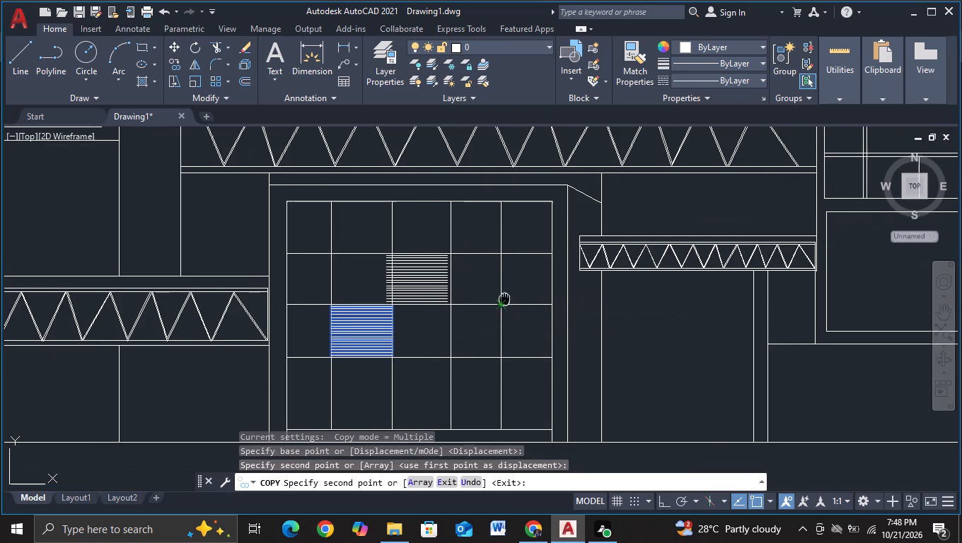
middle_drag(492, 299, 364, 285)
middle_drag(344, 281, 342, 248)
middle_drag(342, 248, 330, 322)
scroll(386, 267, up, 2)
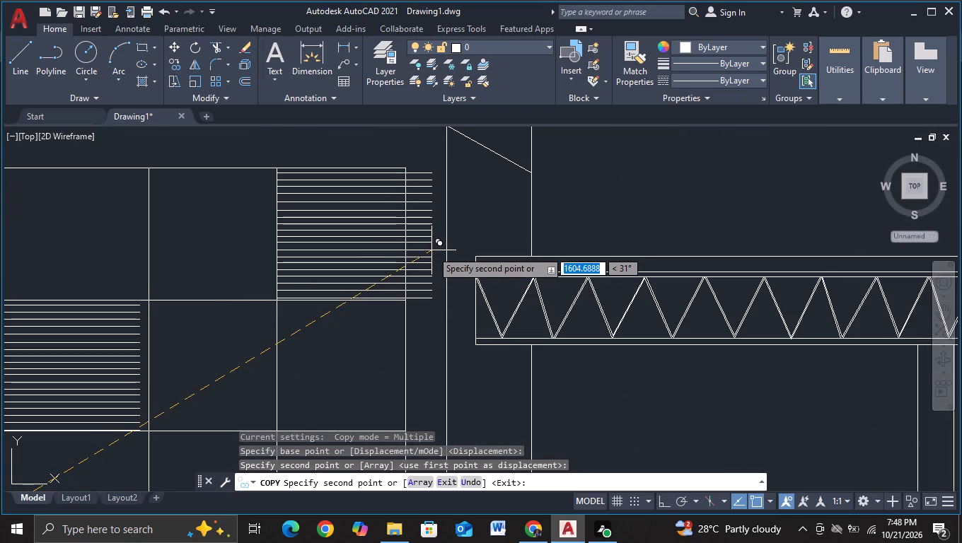
click(431, 248)
scroll(431, 248, down, 2)
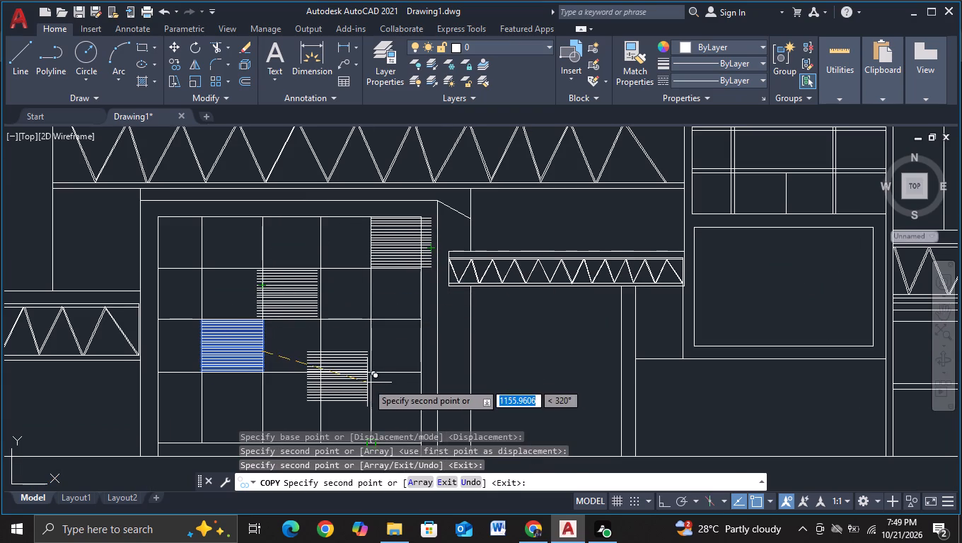
click(201, 245)
key(Escape)
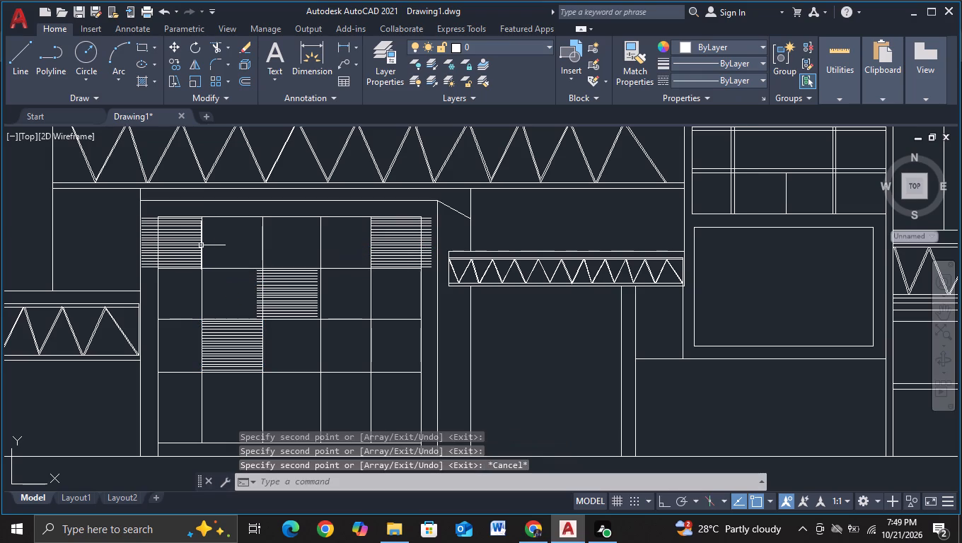
Trim the top-left louvre panel's overhangs beyond the left leg of the inner frame.
click(218, 49)
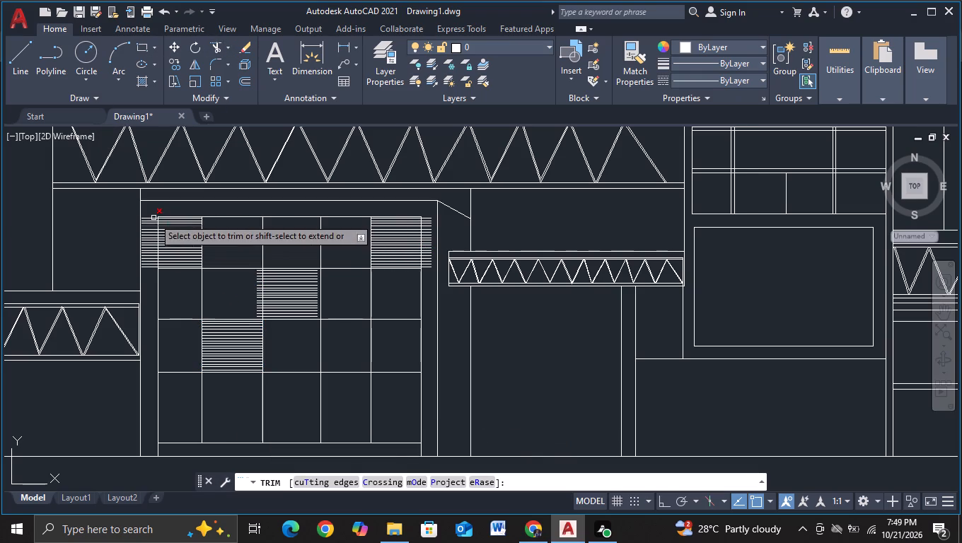
click(151, 215)
click(151, 269)
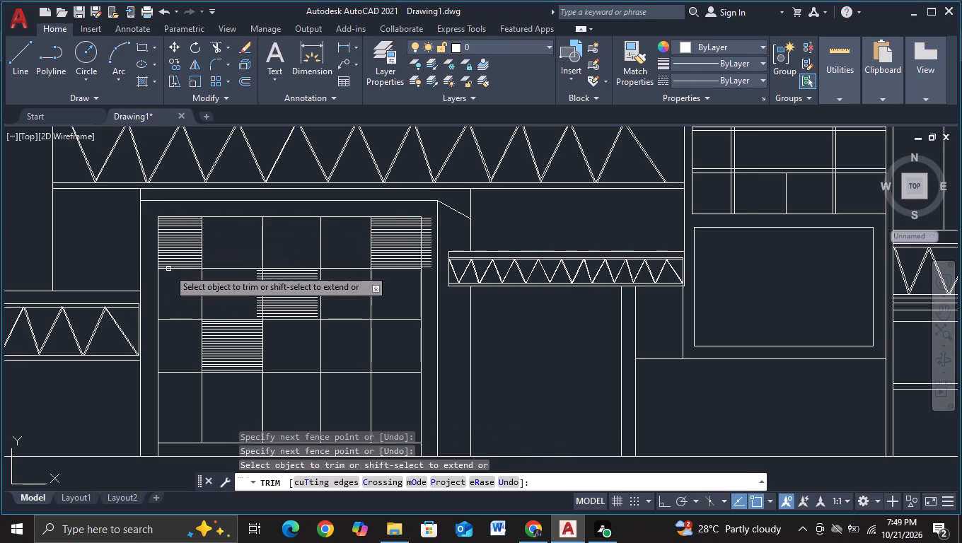
Trim the second-row louvre panel's overhangs beyond the second vertical divider and remove its lowest line against the grid line.
scroll(185, 266, up, 2)
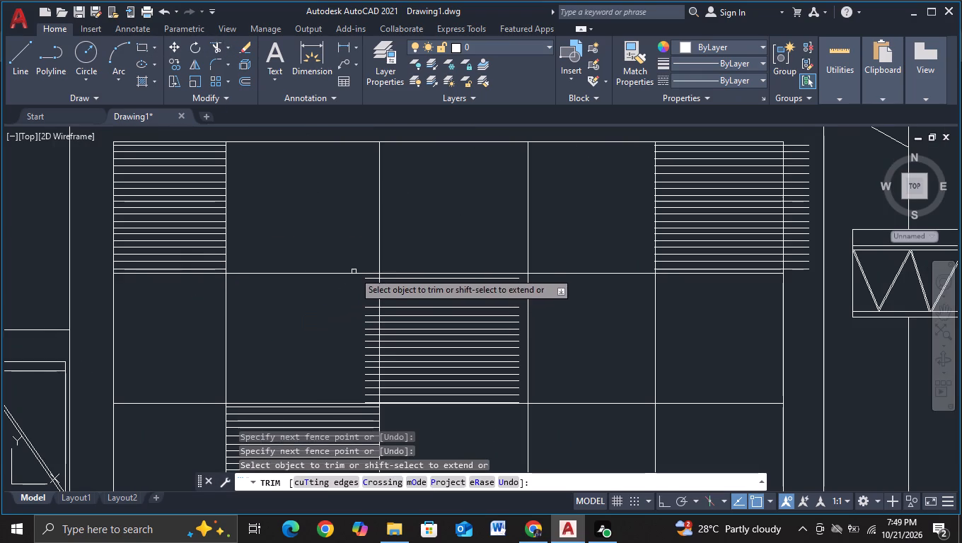
scroll(360, 283, up, 1)
click(374, 271)
middle_drag(375, 339, 375, 337)
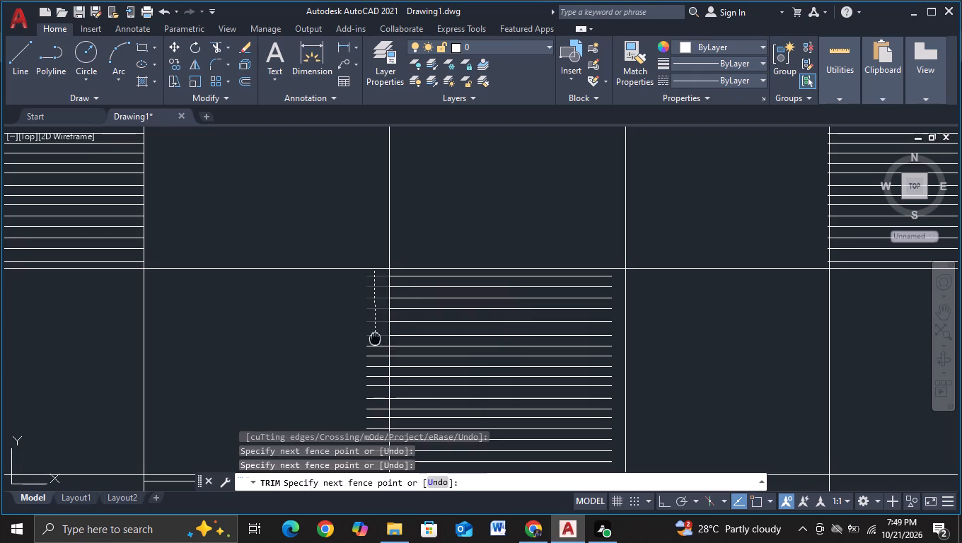
middle_drag(375, 337, 366, 272)
middle_drag(369, 380, 349, 303)
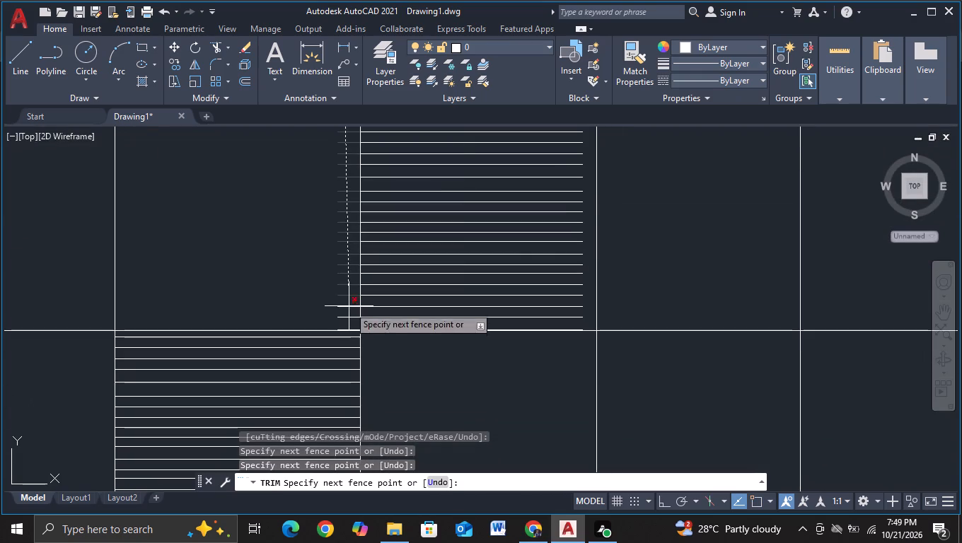
click(349, 320)
scroll(363, 334, up, 3)
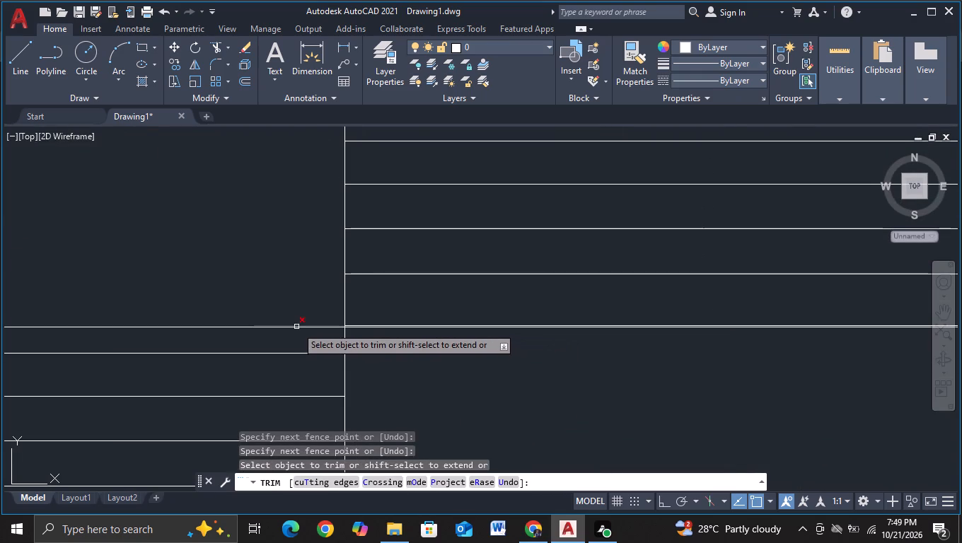
scroll(296, 327, up, 2)
click(308, 327)
click(426, 326)
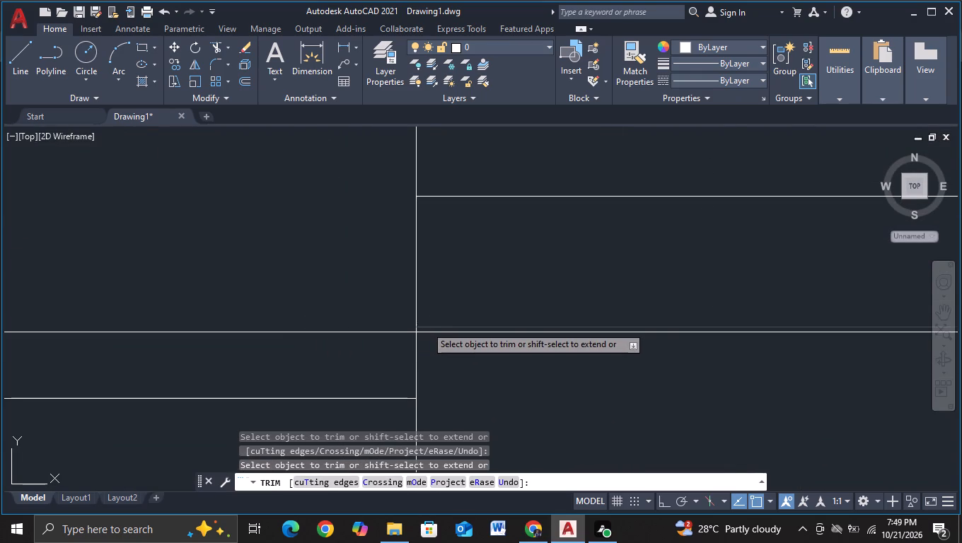
Trim the top-right louvre panel's overhangs beyond the right leg of the inner frame.
scroll(460, 325, down, 3)
scroll(506, 366, down, 3)
middle_drag(549, 385, 177, 400)
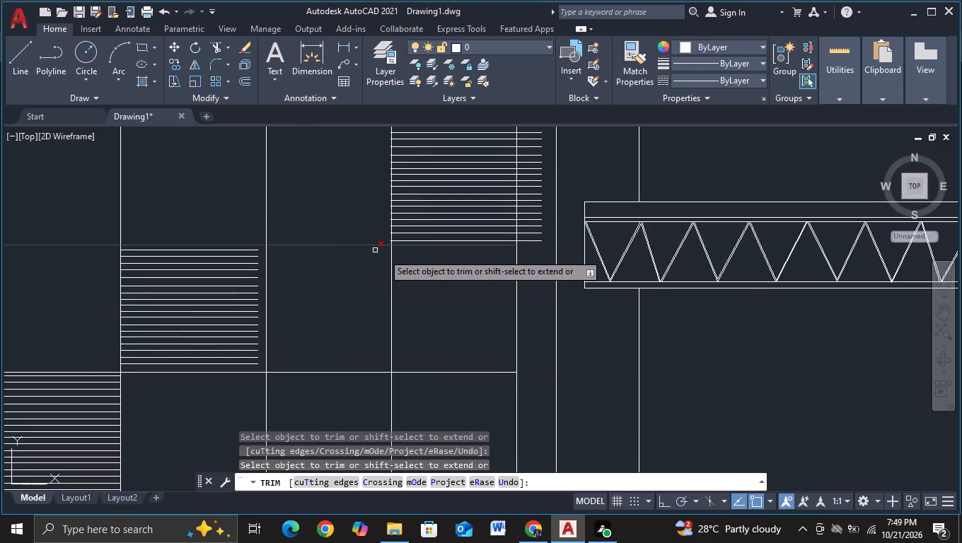
middle_drag(482, 260, 354, 390)
click(399, 237)
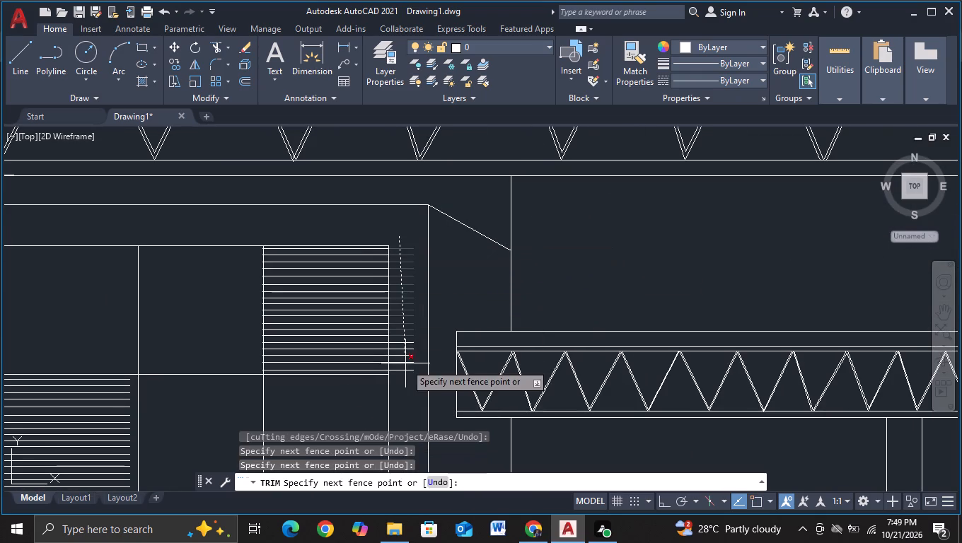
click(405, 370)
scroll(399, 384, up, 2)
drag(395, 334, 384, 398)
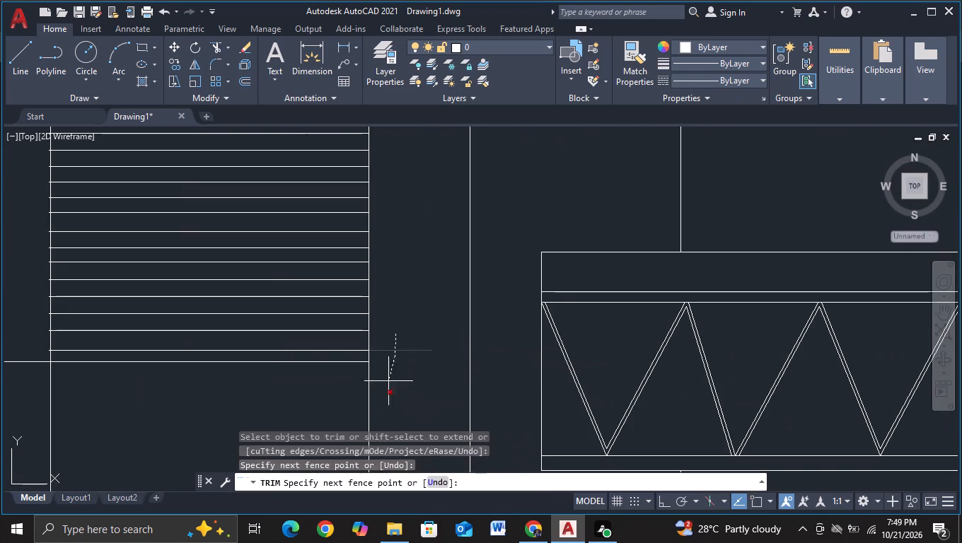
scroll(307, 380, down, 2)
middle_drag(289, 390, 384, 260)
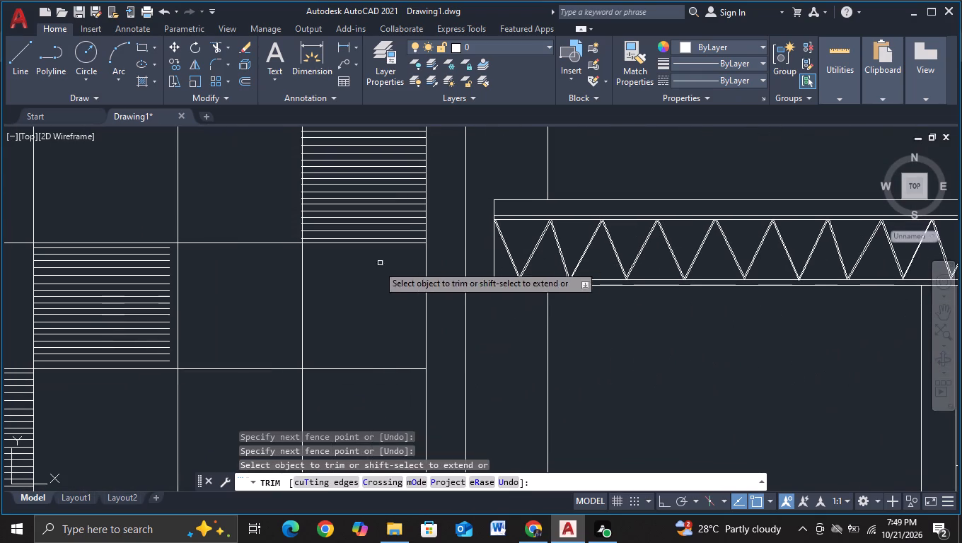
key(Escape)
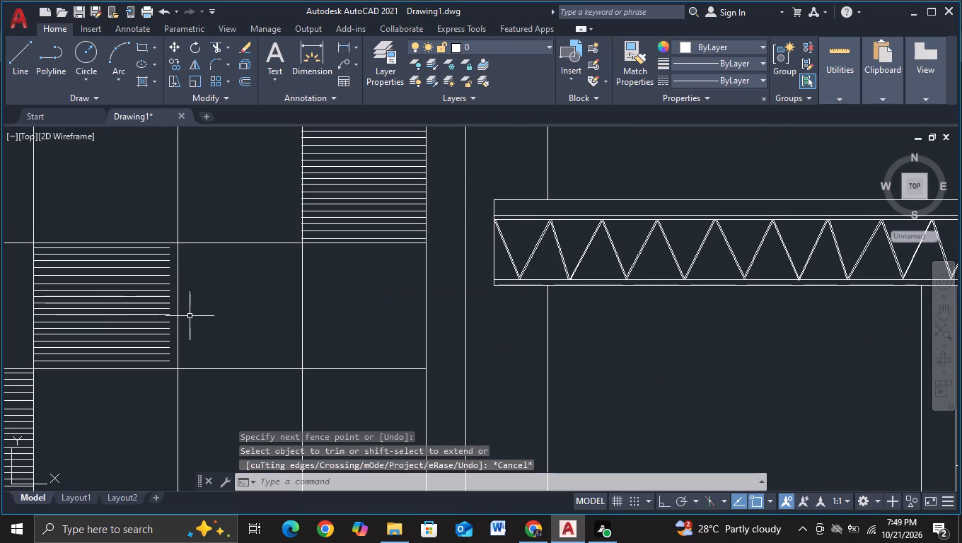
Extend the second-row louvre panel's short horizontal lines to the third vertical divider so they fill the cell.
key(e)
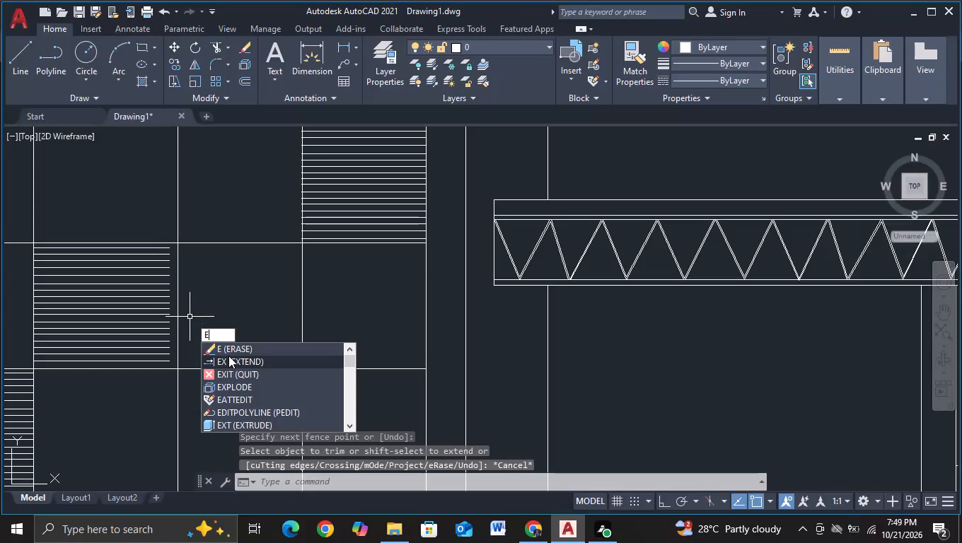
click(228, 356)
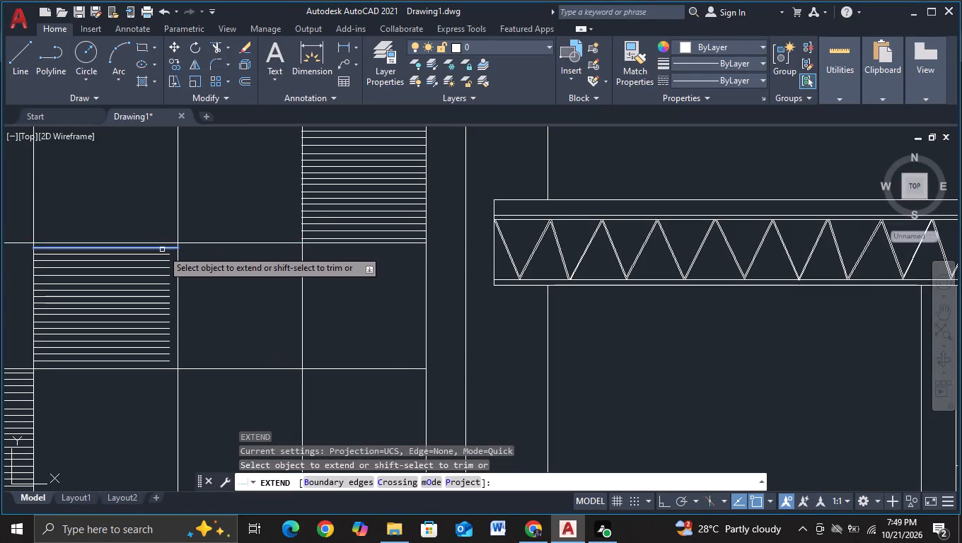
drag(162, 250, 158, 287)
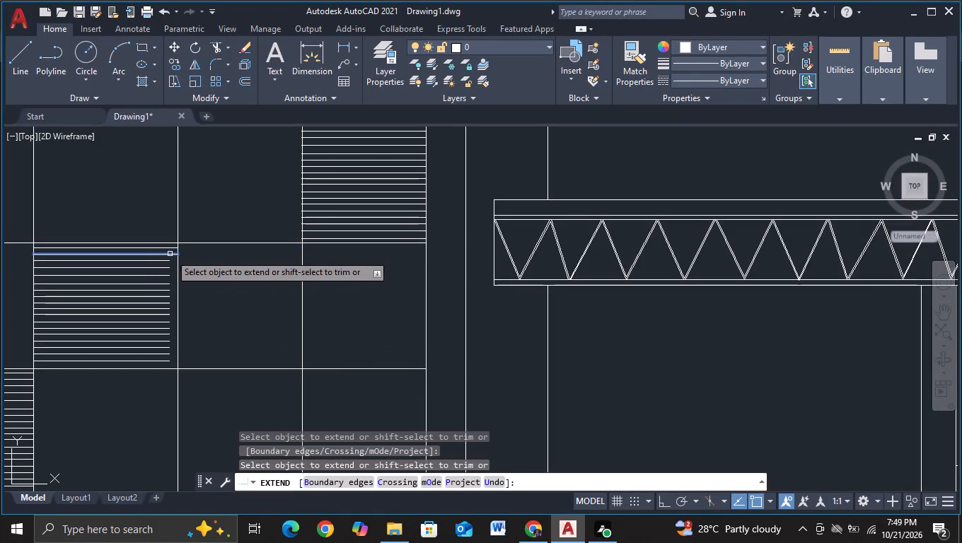
scroll(168, 254, up, 2)
click(161, 247)
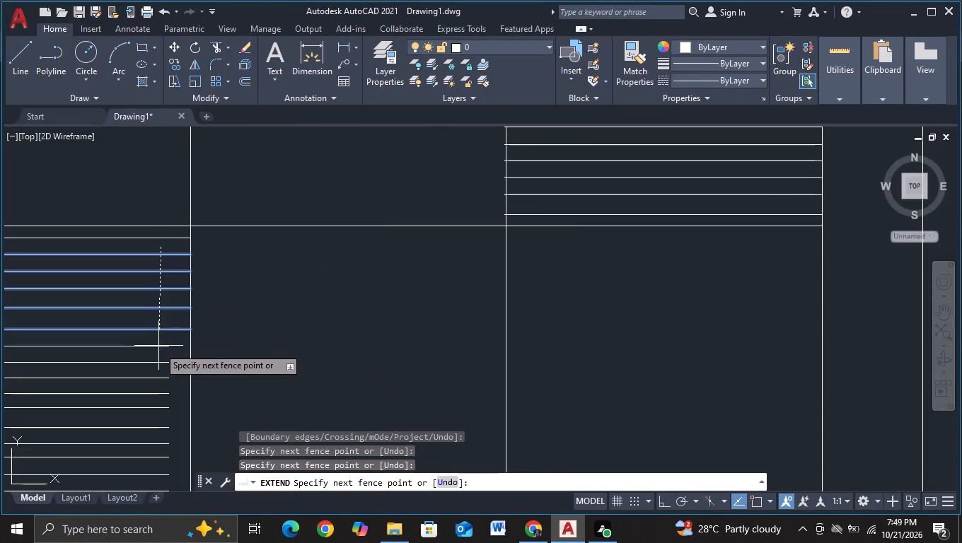
middle_drag(161, 358, 185, 226)
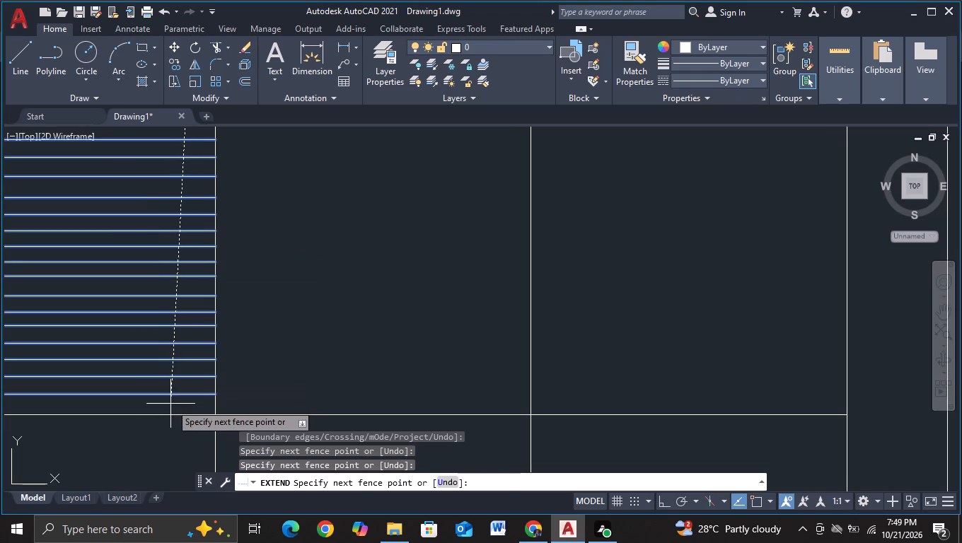
click(170, 404)
key(Escape)
scroll(247, 368, down, 3)
middle_drag(269, 371, 273, 279)
key(Escape)
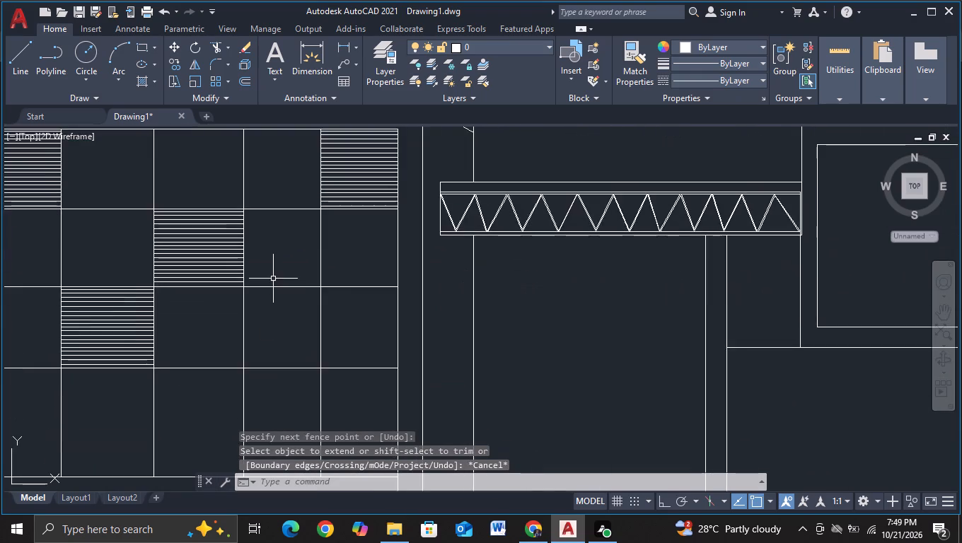
Look over the whole elevation around the louvred grid and the neighbouring buildings for the next area to refine.
scroll(273, 279, down, 2)
middle_drag(290, 385, 299, 351)
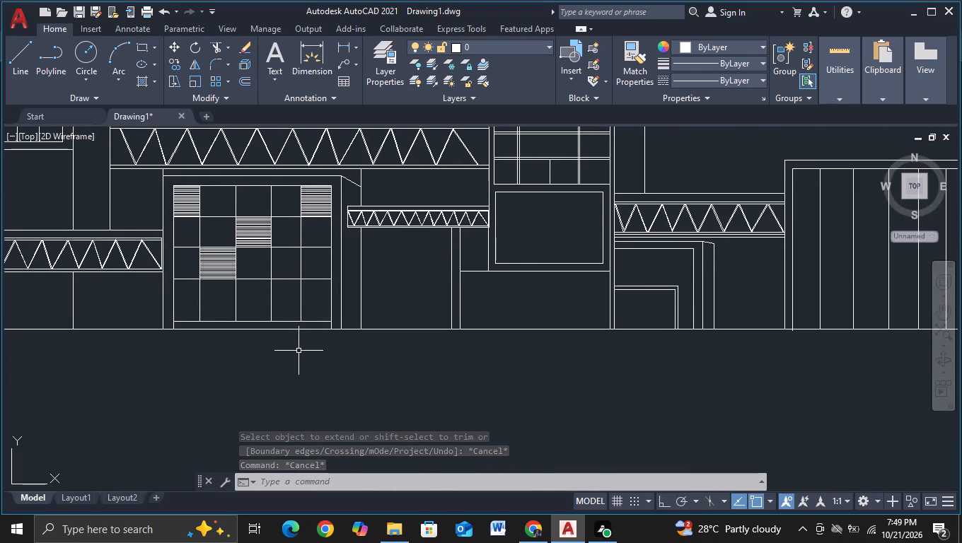
scroll(299, 351, down, 2)
middle_drag(299, 351, 274, 339)
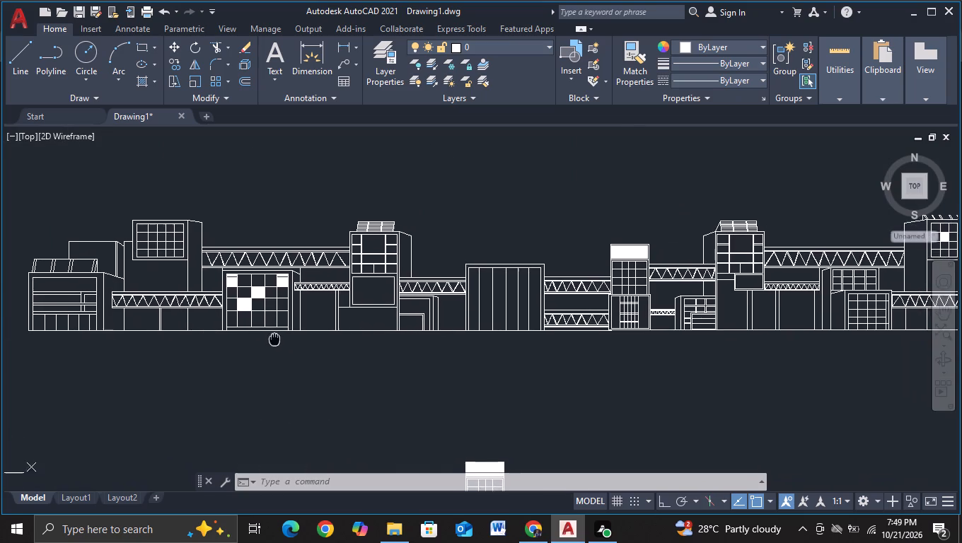
middle_drag(274, 339, 273, 339)
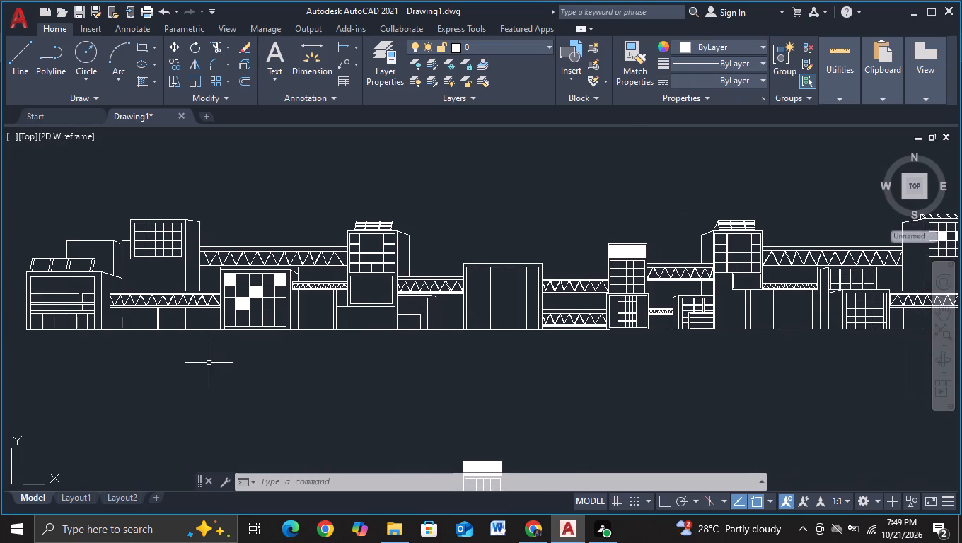
middle_drag(208, 363, 296, 349)
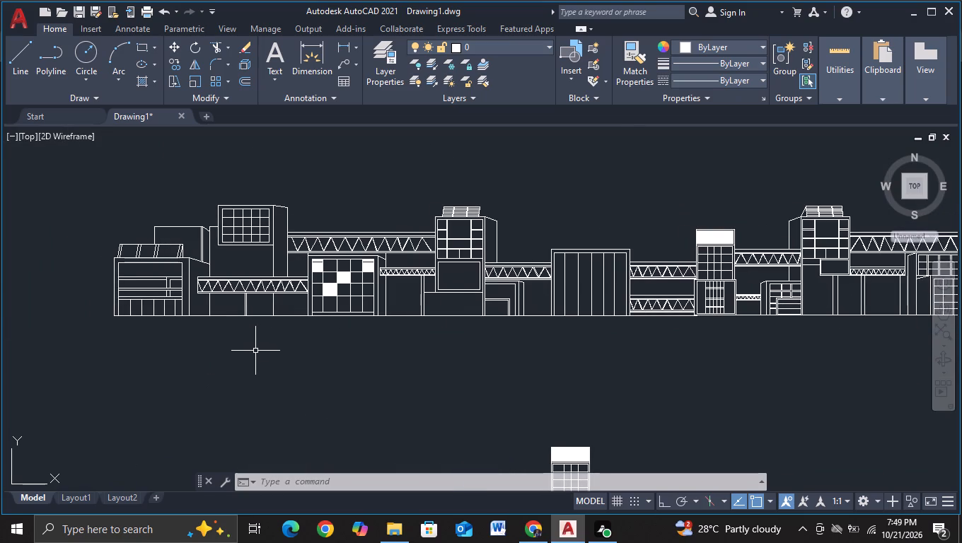
middle_drag(328, 362, 261, 366)
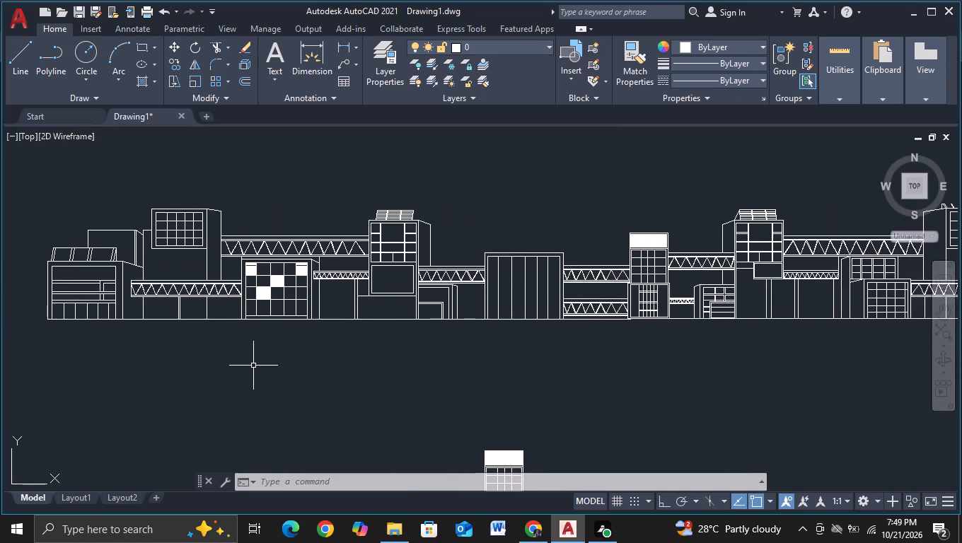
middle_drag(219, 370, 329, 370)
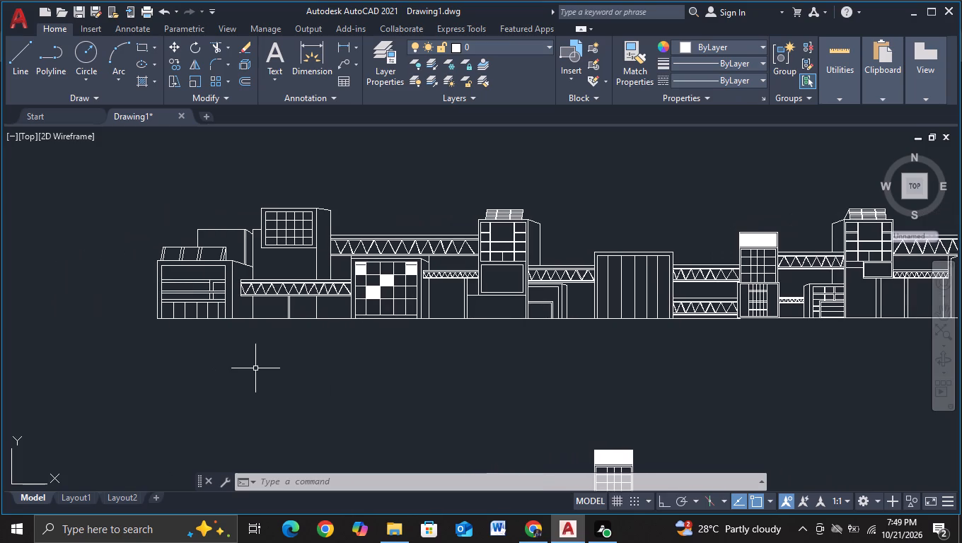
middle_drag(230, 365, 275, 366)
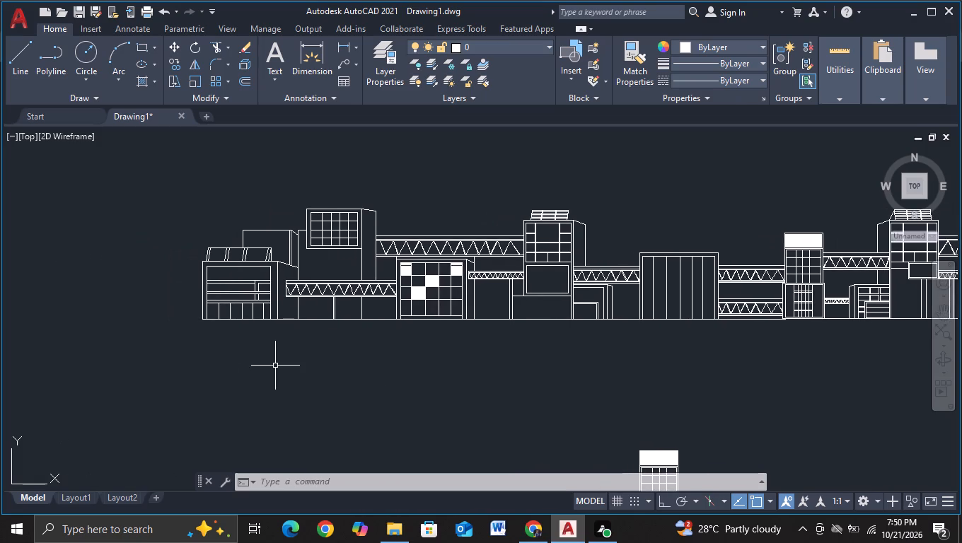
middle_drag(275, 366, 274, 393)
Draw a three-line outline from the low wall beside the upper block: across, up over its window grid, and back to the wall's roof line.
click(19, 53)
scroll(368, 302, up, 1)
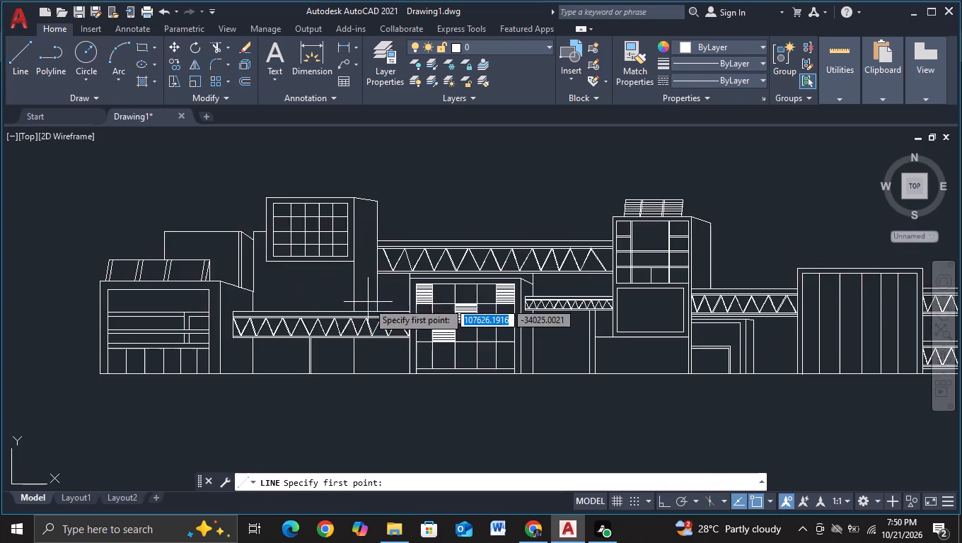
scroll(248, 283, up, 2)
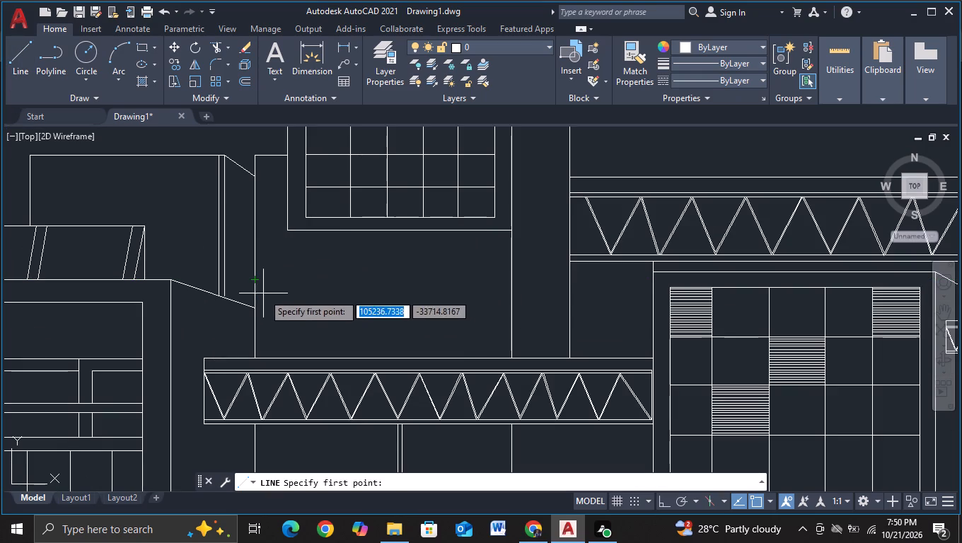
click(256, 284)
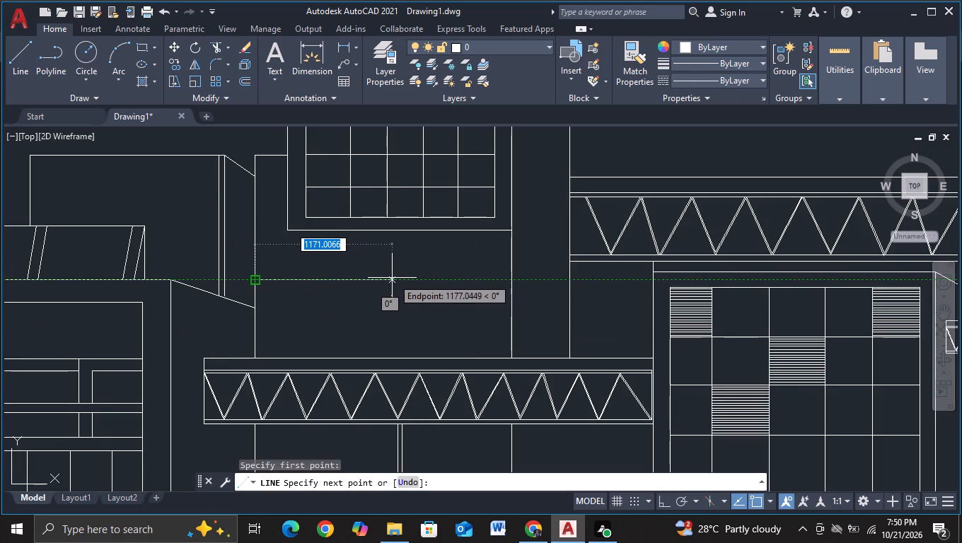
click(331, 281)
middle_drag(332, 195, 353, 315)
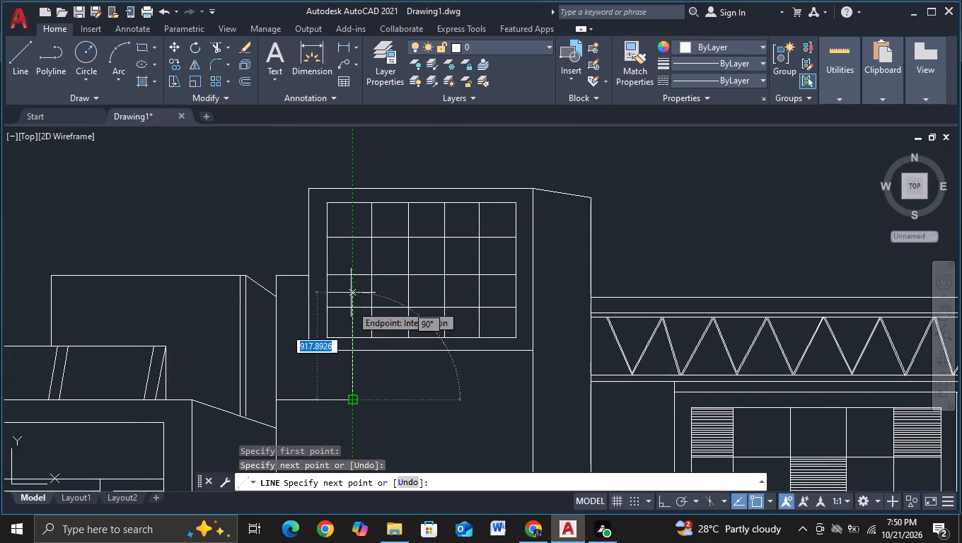
click(350, 274)
click(299, 279)
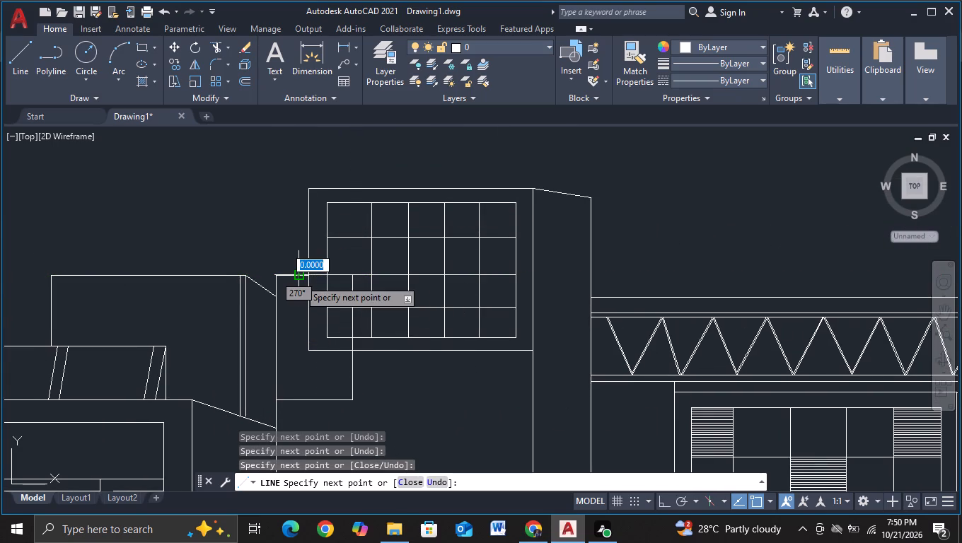
key(Escape)
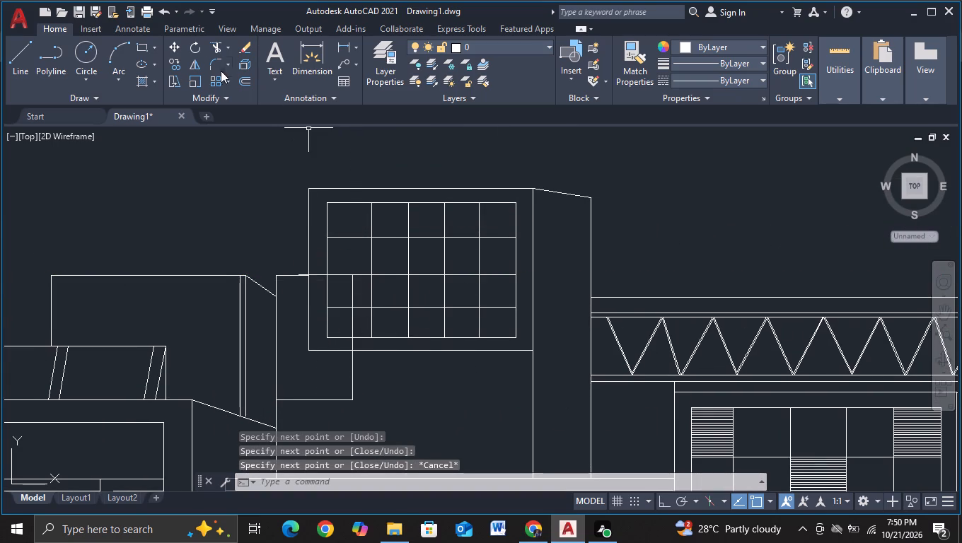
Trim the overlap between the new outline's top line and the low wall's roof line at the upper block's left edge.
click(216, 45)
scroll(308, 291, up, 1)
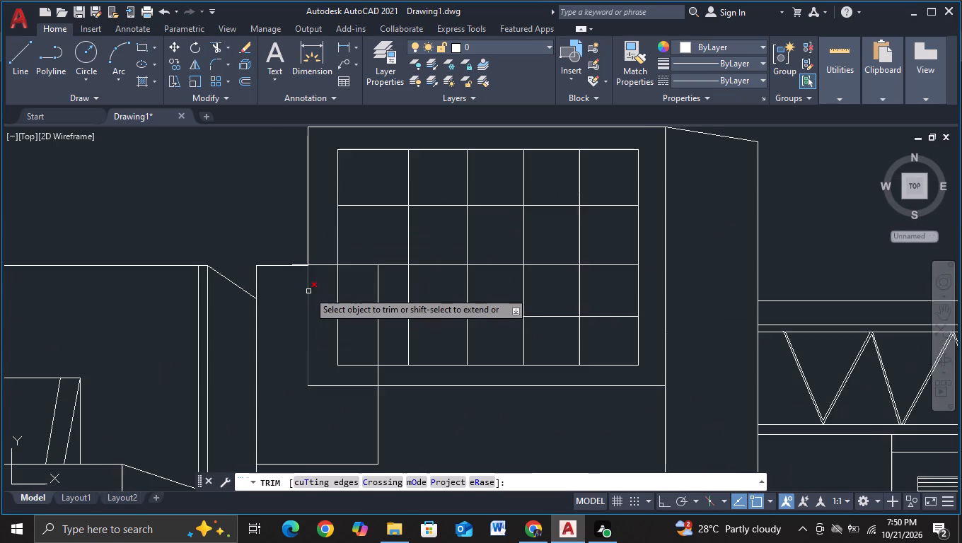
scroll(300, 273, up, 6)
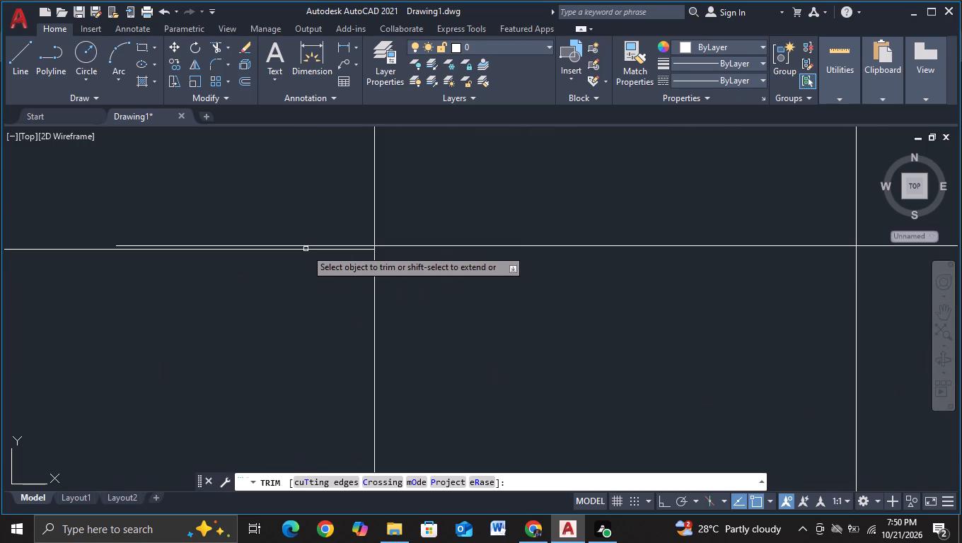
click(306, 247)
Trim the upper block's outer edges and window grid lines that fall behind the newly drawn volume.
scroll(313, 305, down, 6)
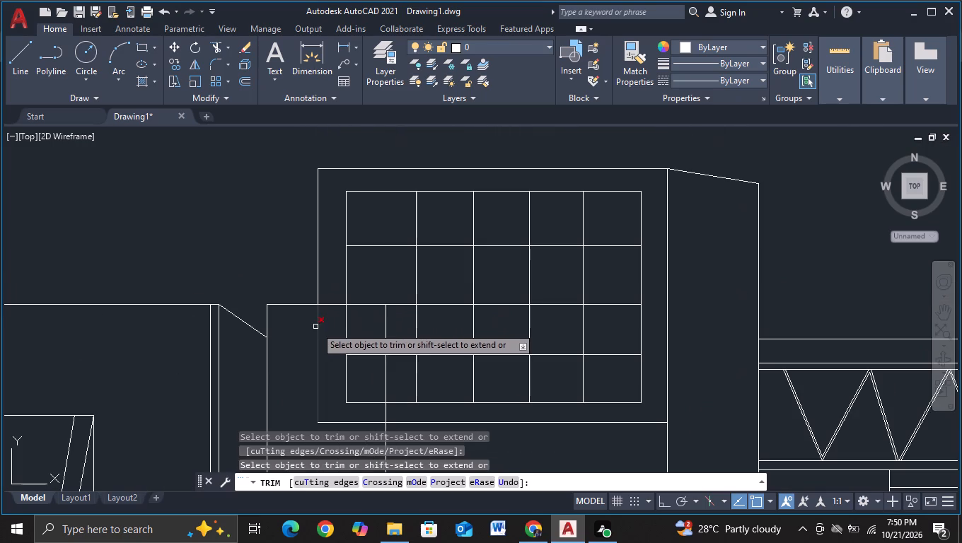
drag(304, 333, 364, 385)
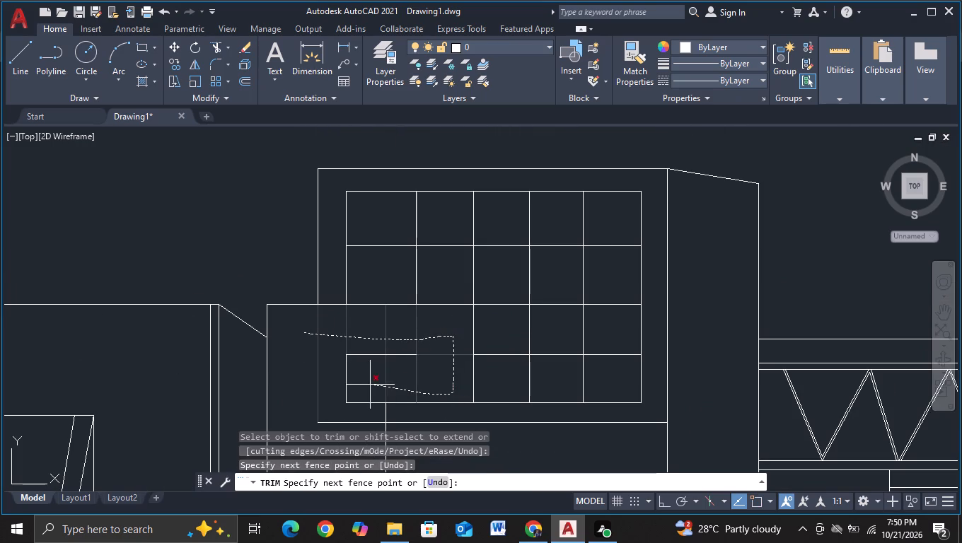
drag(364, 385, 337, 386)
middle_drag(357, 392, 366, 319)
drag(342, 370, 364, 304)
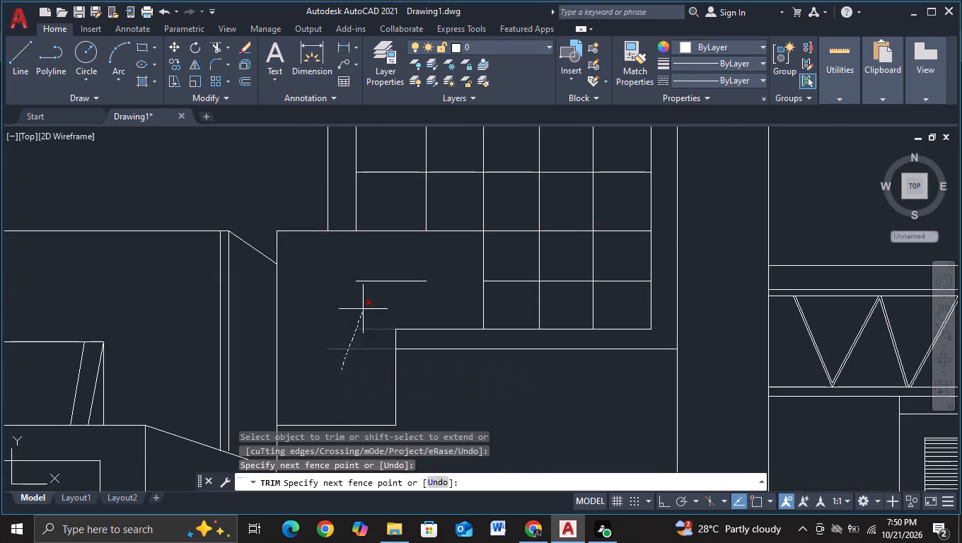
drag(364, 304, 368, 296)
drag(371, 284, 388, 248)
scroll(421, 273, down, 2)
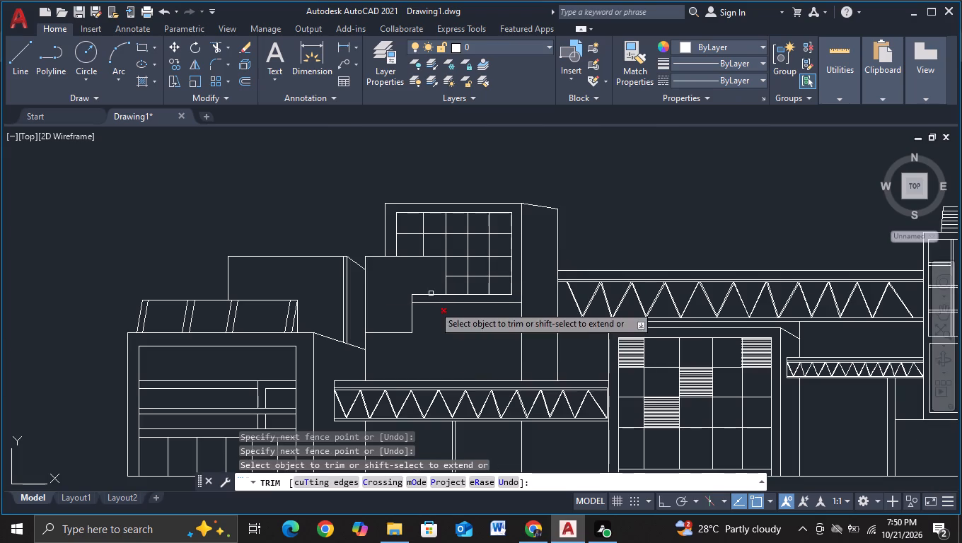
key(Escape)
Erase the upper block's three upper horizontal window grid lines and its two leftmost vertical ones.
middle_drag(451, 335, 376, 338)
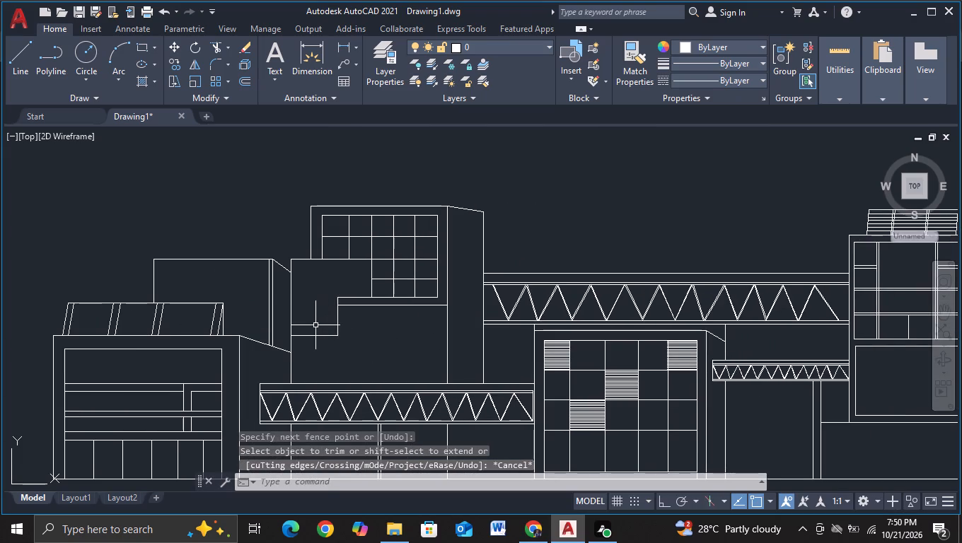
scroll(330, 233, up, 1)
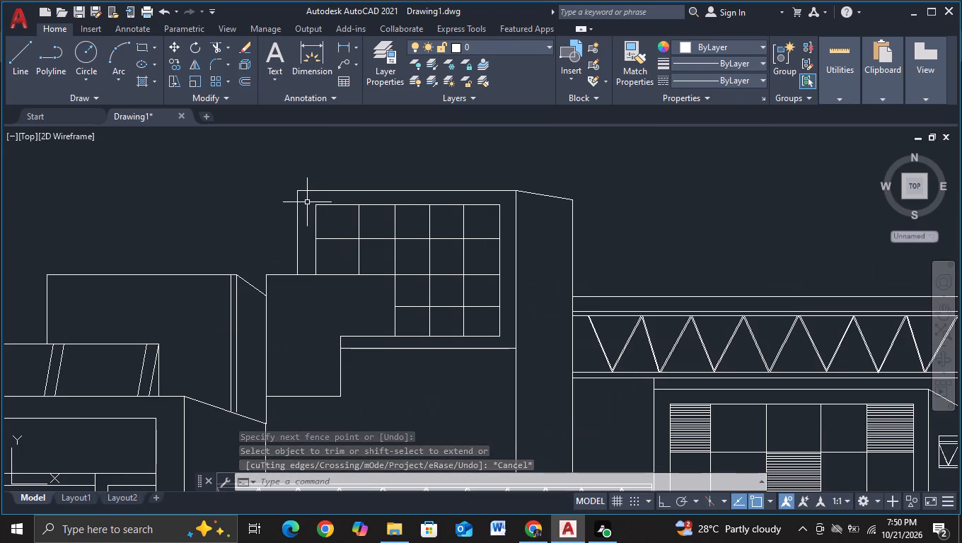
drag(307, 197, 306, 216)
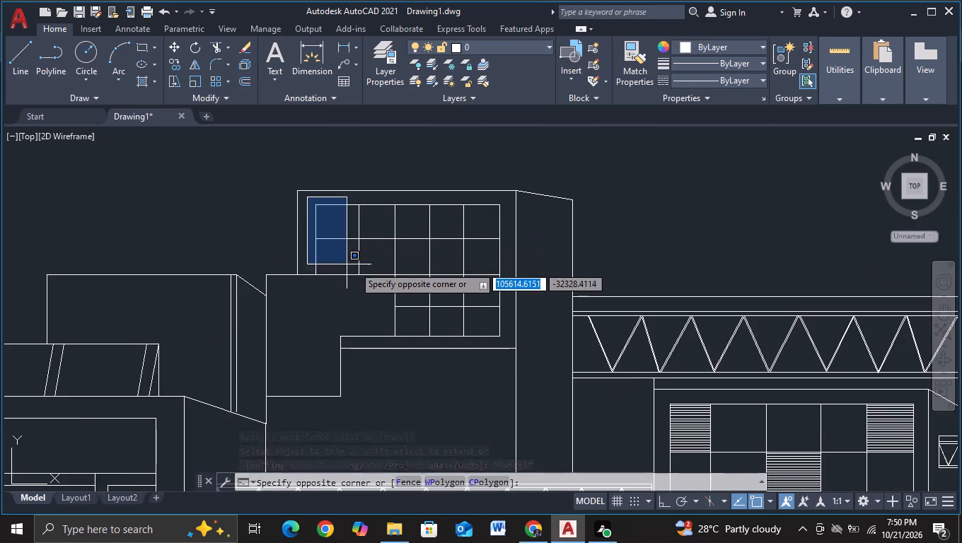
click(510, 284)
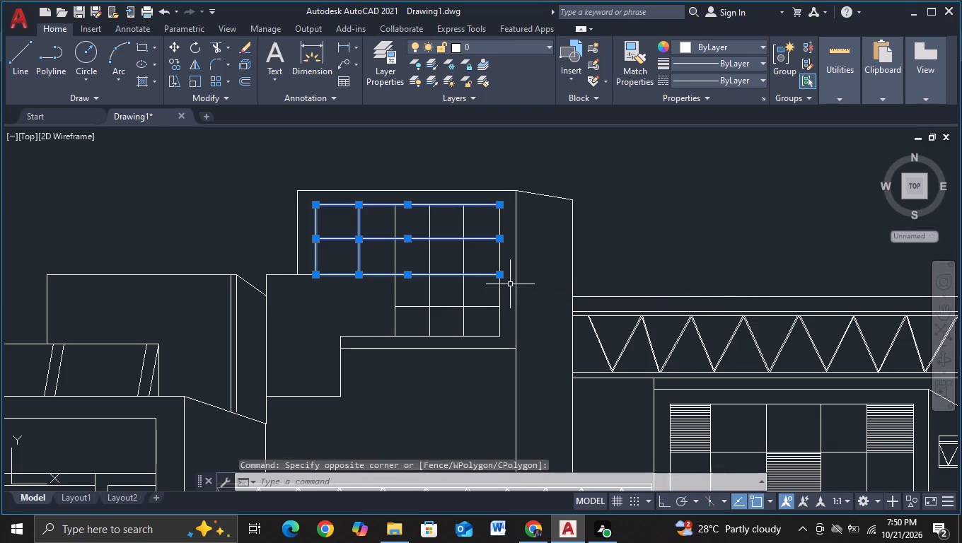
key(Delete)
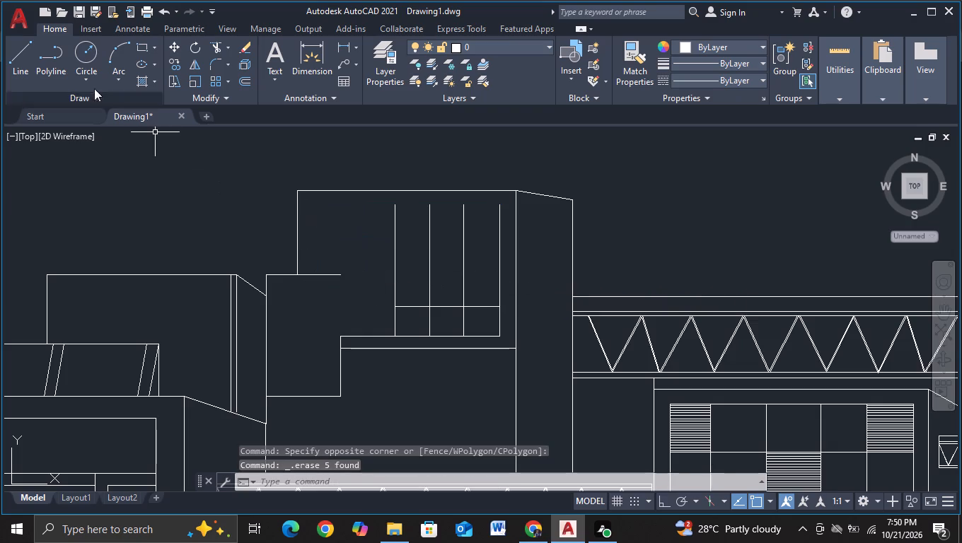
Trim away the remaining window grid lines and the upper of the two sill lines on the upper block.
click(211, 46)
drag(381, 265, 502, 259)
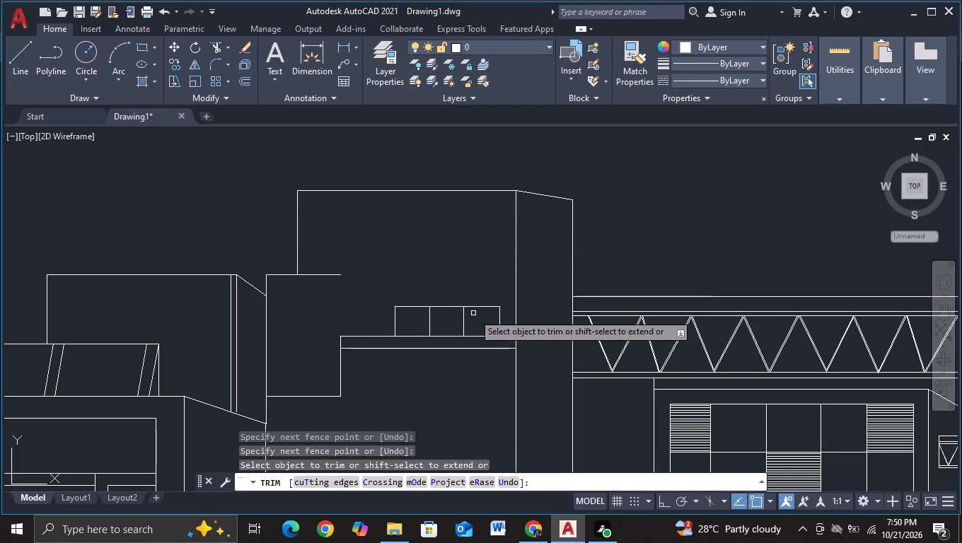
drag(383, 315, 453, 293)
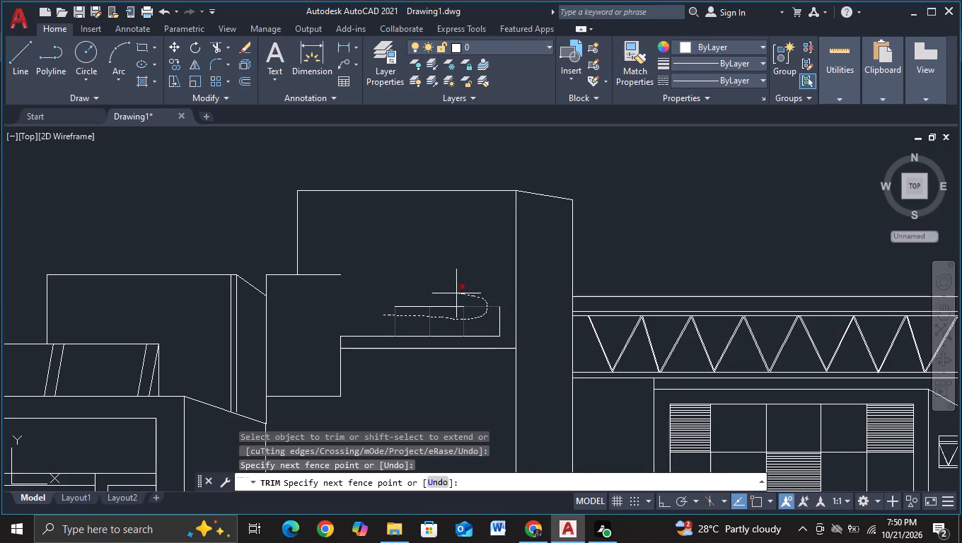
drag(453, 293, 487, 311)
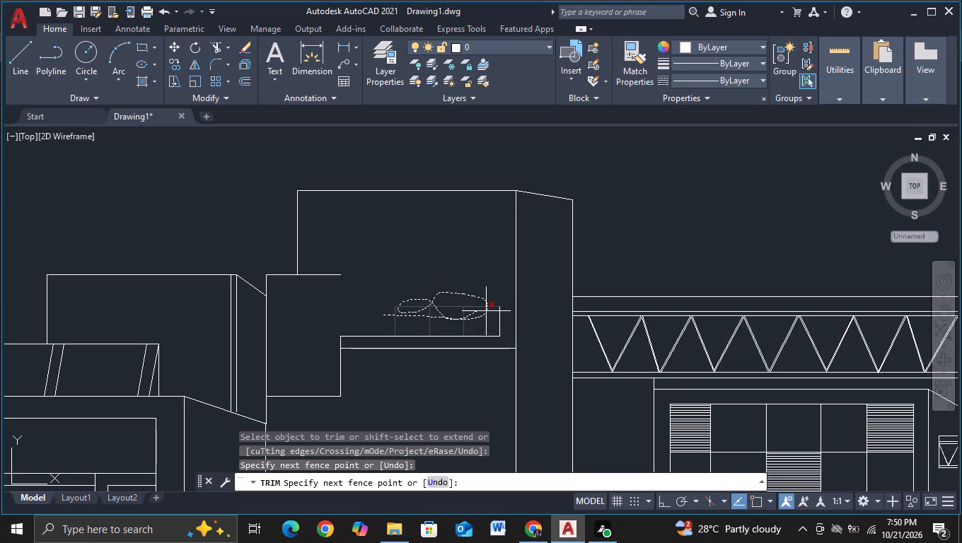
drag(487, 311, 492, 315)
drag(492, 315, 428, 335)
drag(428, 335, 345, 339)
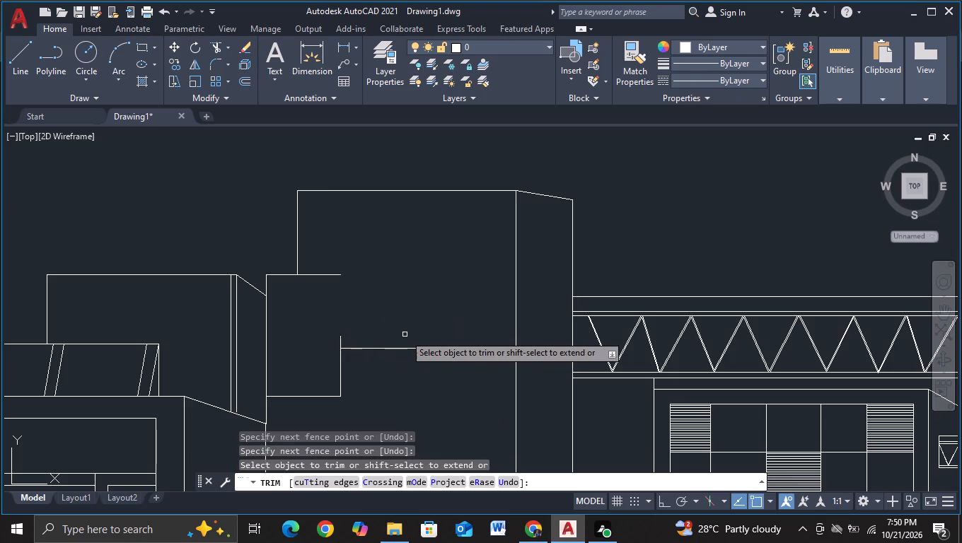
scroll(429, 305, down, 1)
key(Escape)
middle_drag(436, 308, 416, 272)
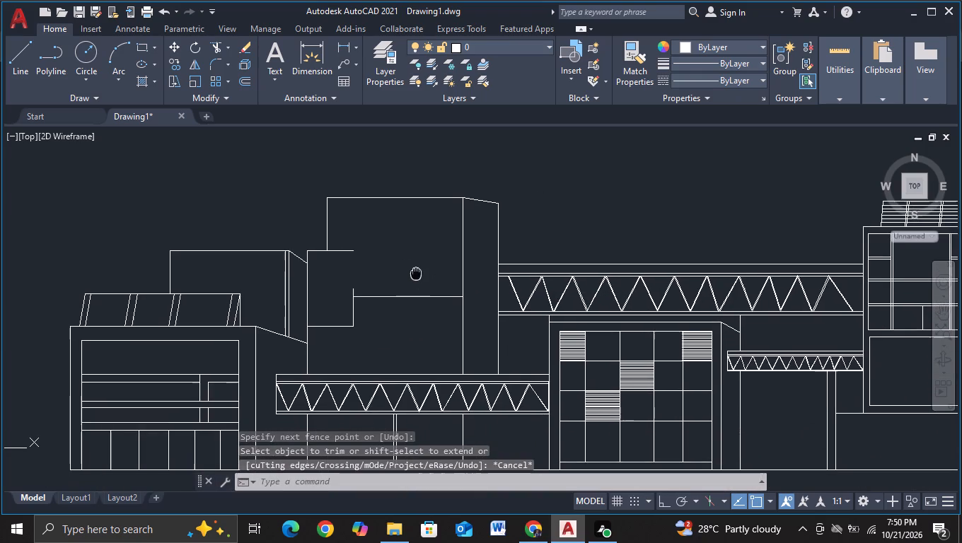
Trim the low wall's roof line inside the upper block and the short vertical stub above the ledge's inner corner.
click(13, 74)
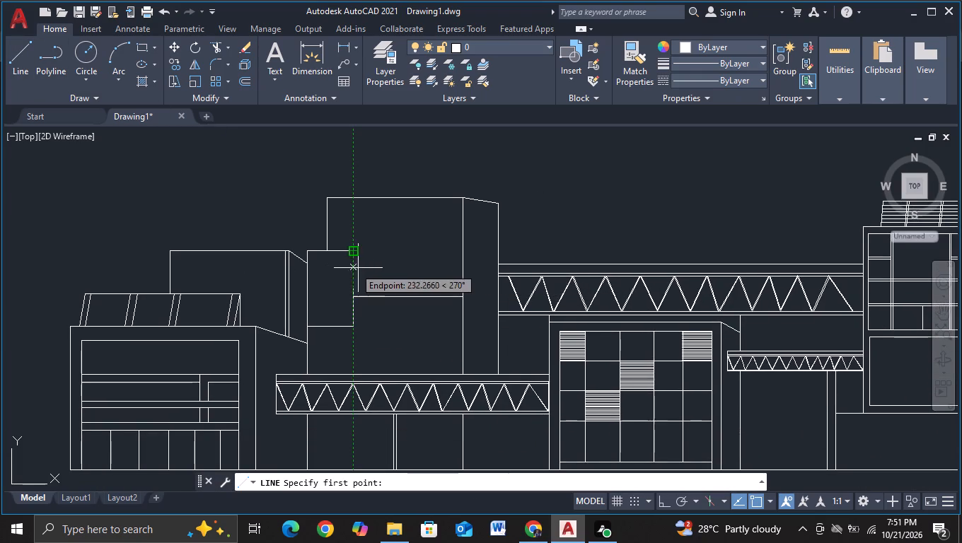
key(Escape)
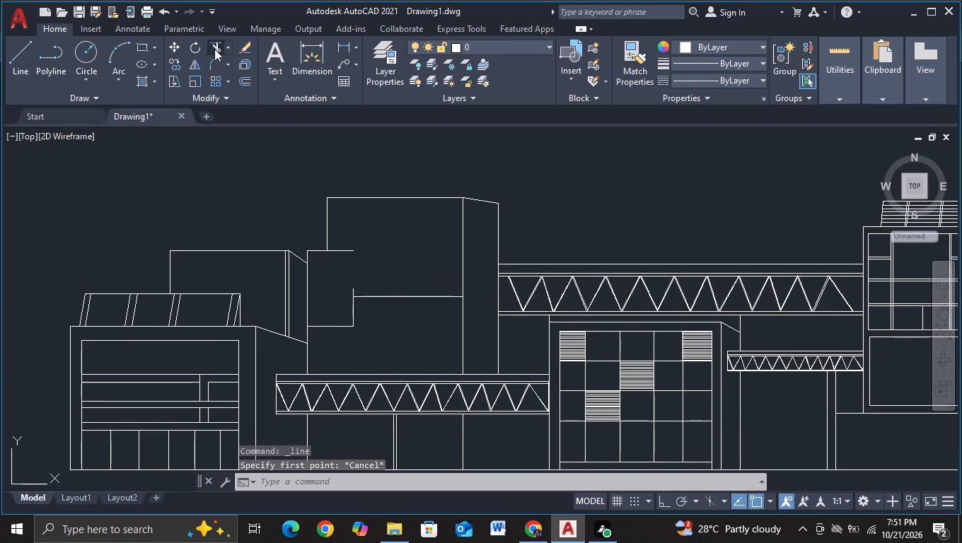
click(214, 49)
click(347, 269)
click(343, 225)
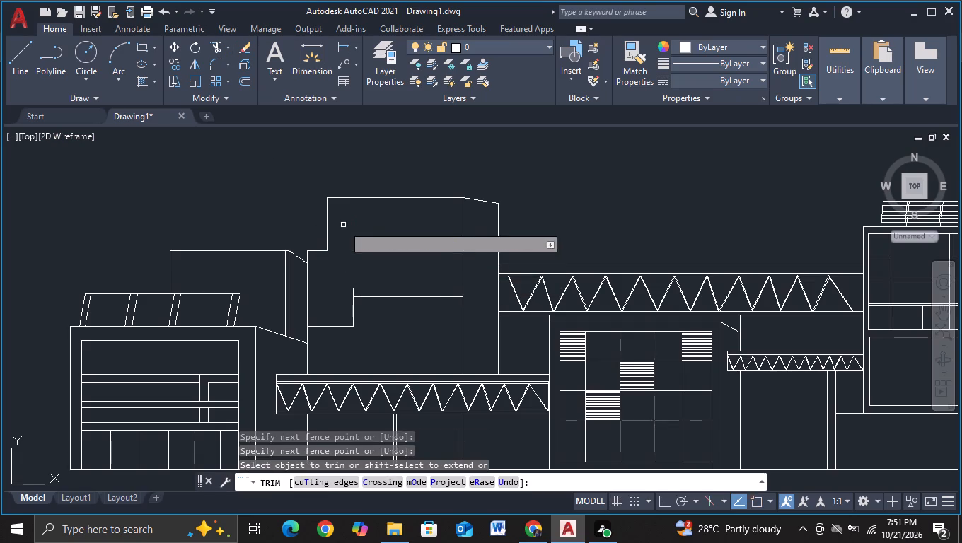
scroll(361, 298, up, 2)
drag(320, 280, 366, 279)
key(Escape)
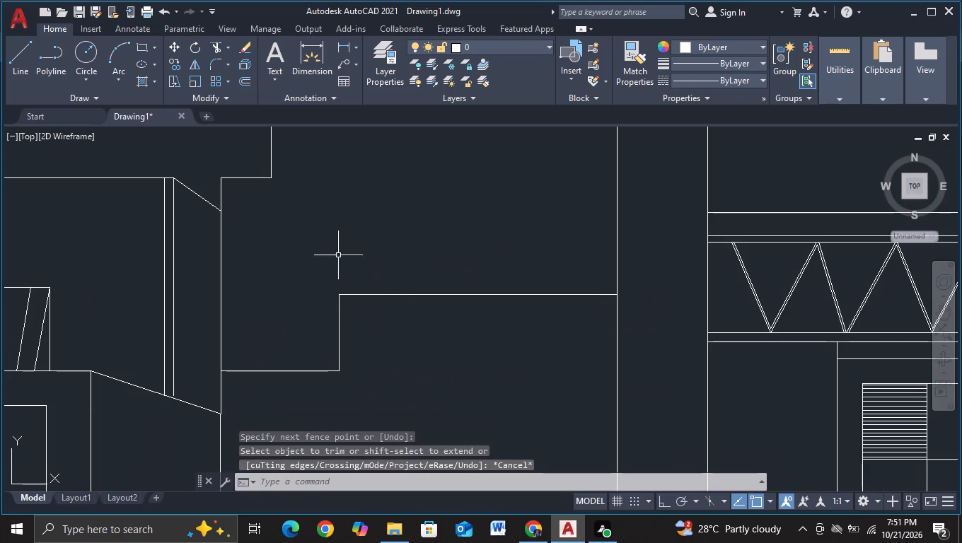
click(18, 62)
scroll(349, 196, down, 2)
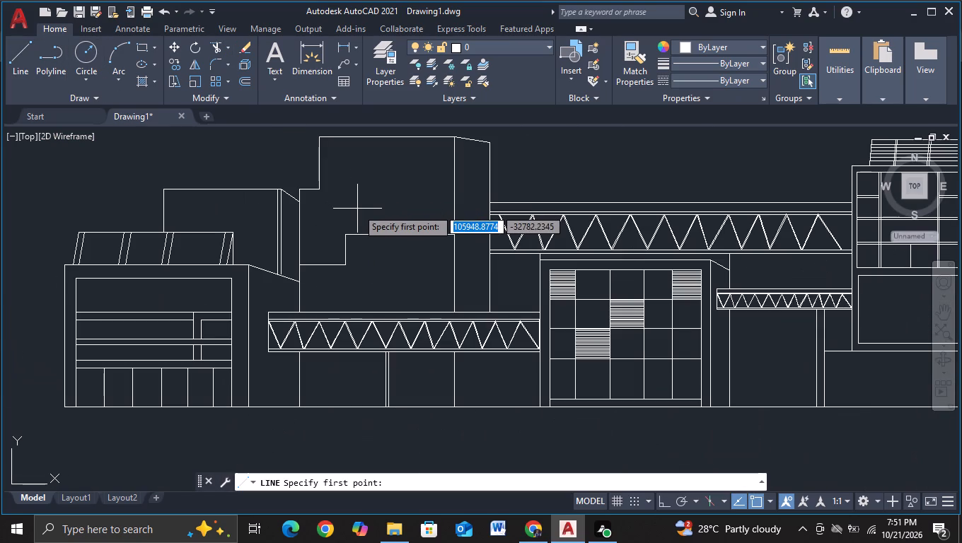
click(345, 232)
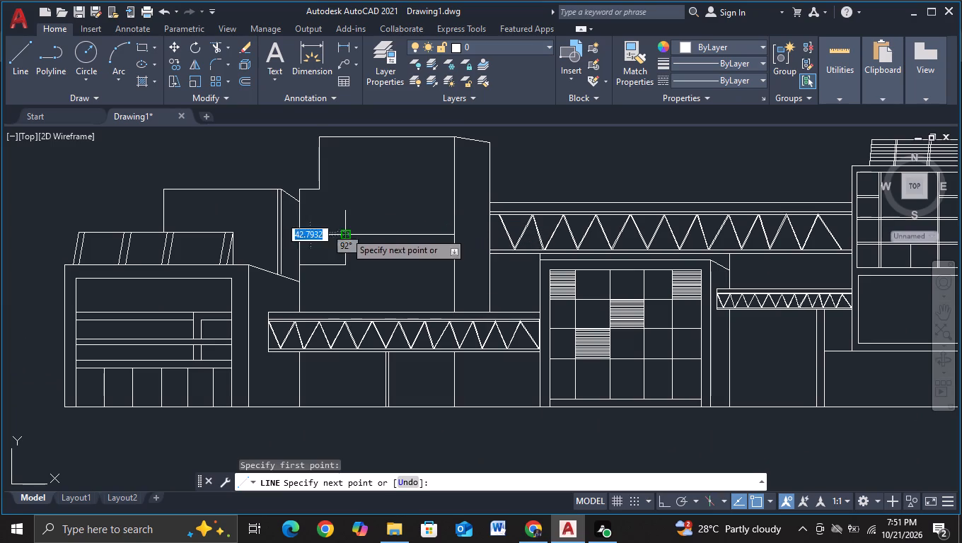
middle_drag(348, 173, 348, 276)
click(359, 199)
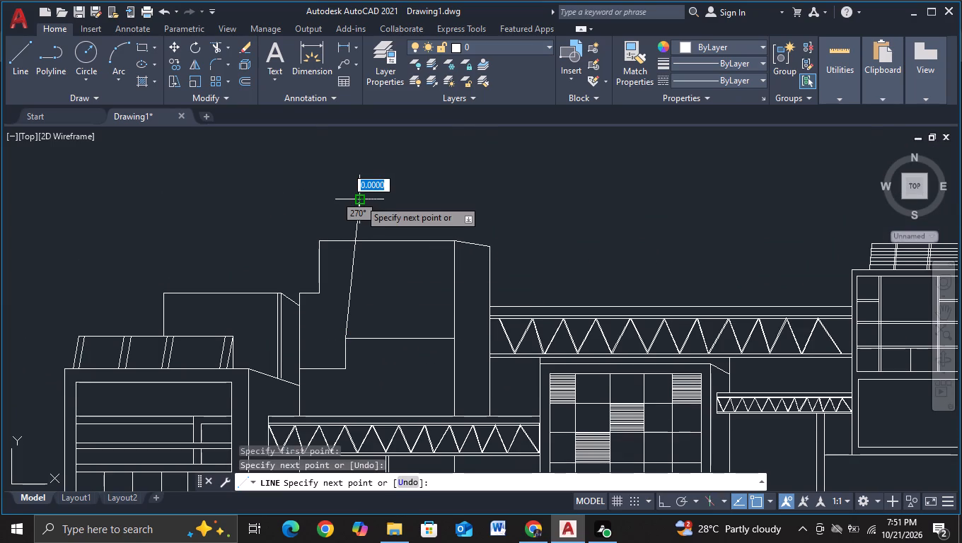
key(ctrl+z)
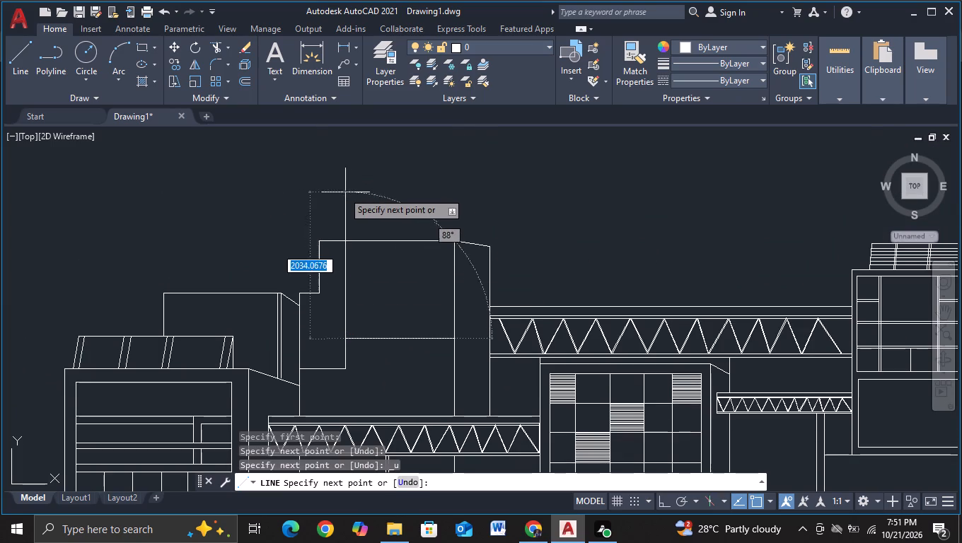
With Ortho on, draw a vertical line from the ledge's inner corner past the upper block's roof line and trim the overshoot.
key(F8)
click(342, 191)
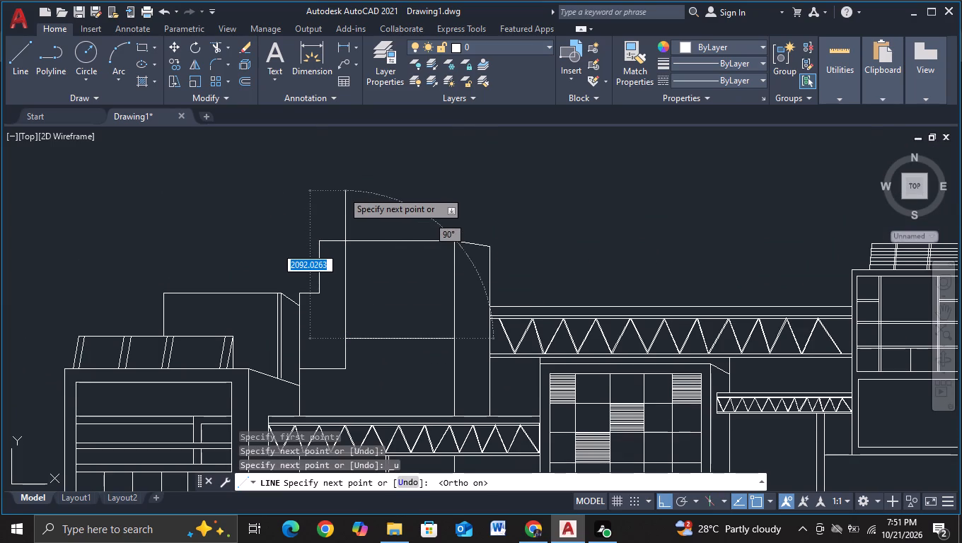
key(Escape)
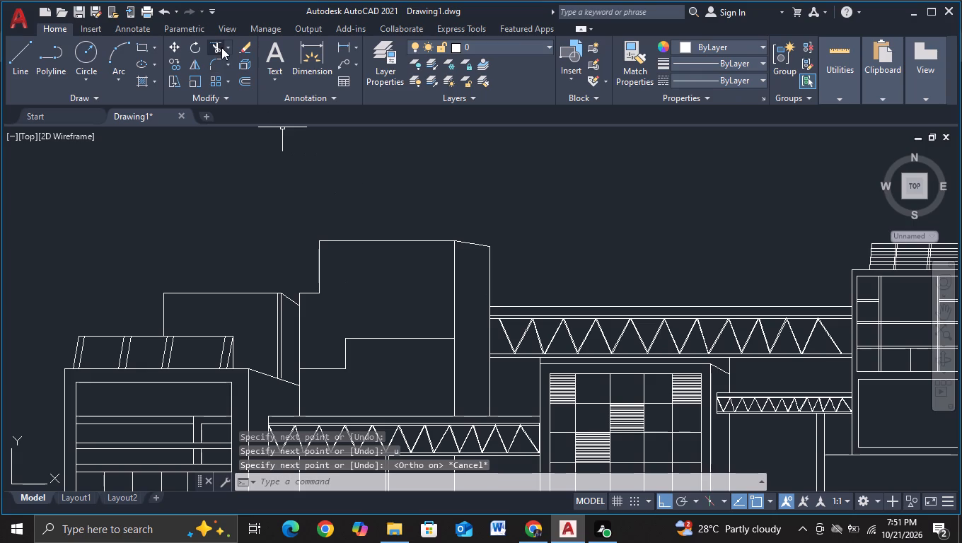
click(212, 47)
key(Escape)
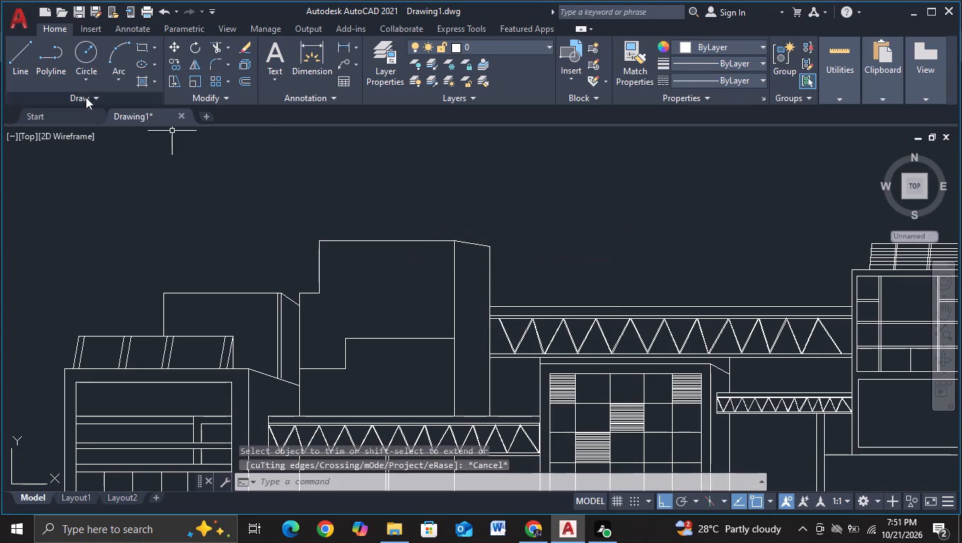
click(17, 66)
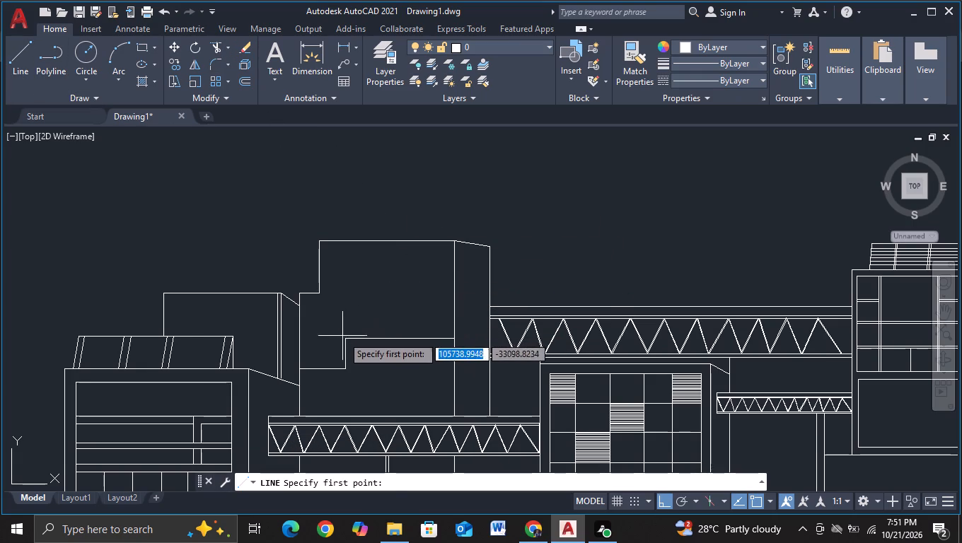
click(344, 341)
click(348, 199)
key(Escape)
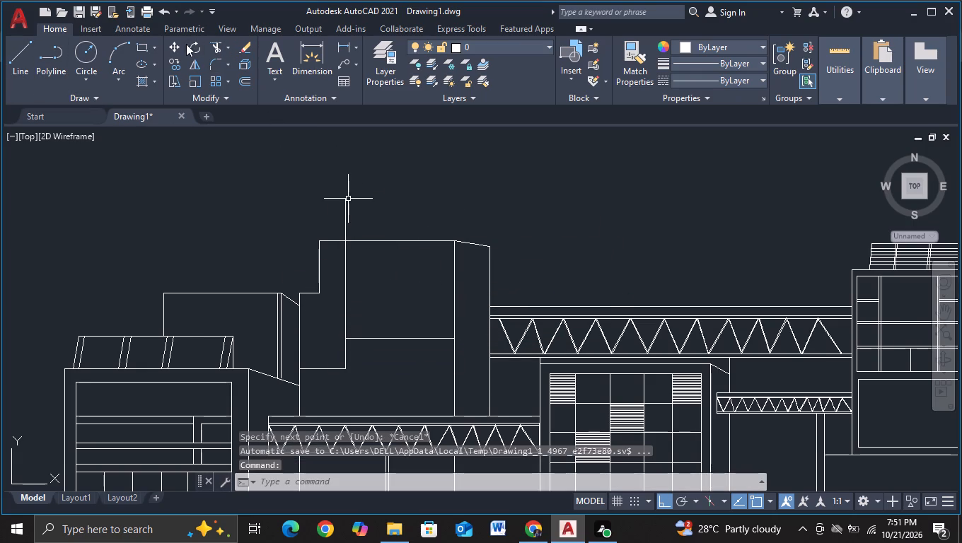
click(216, 45)
click(392, 211)
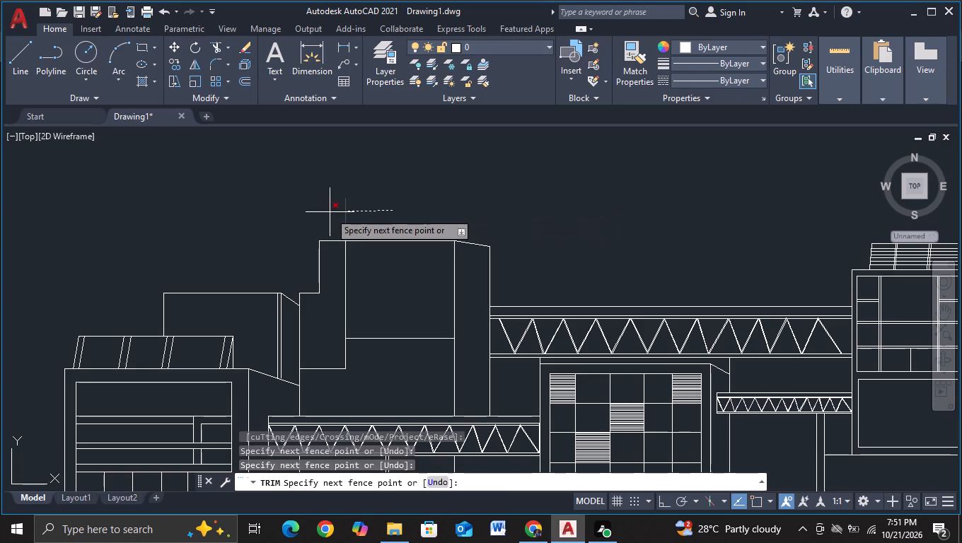
click(330, 212)
key(Escape)
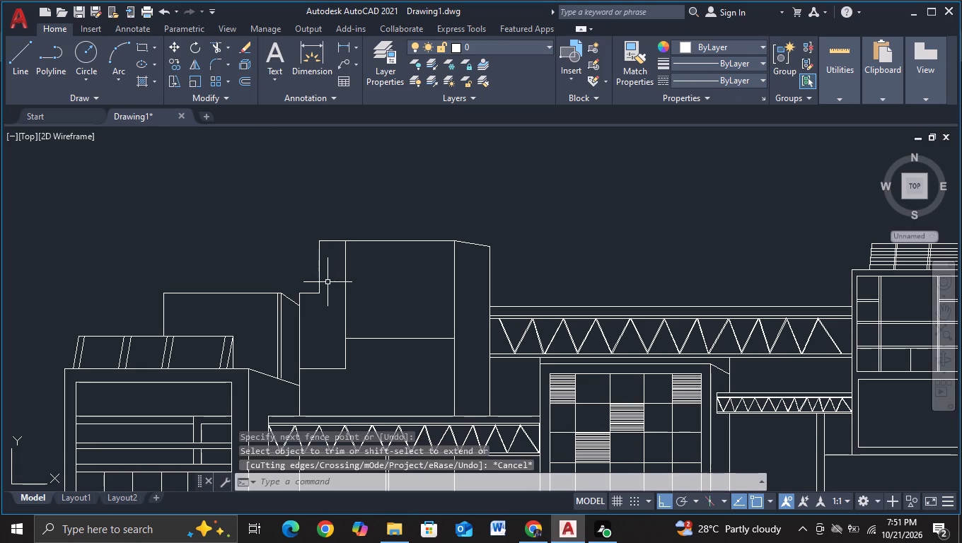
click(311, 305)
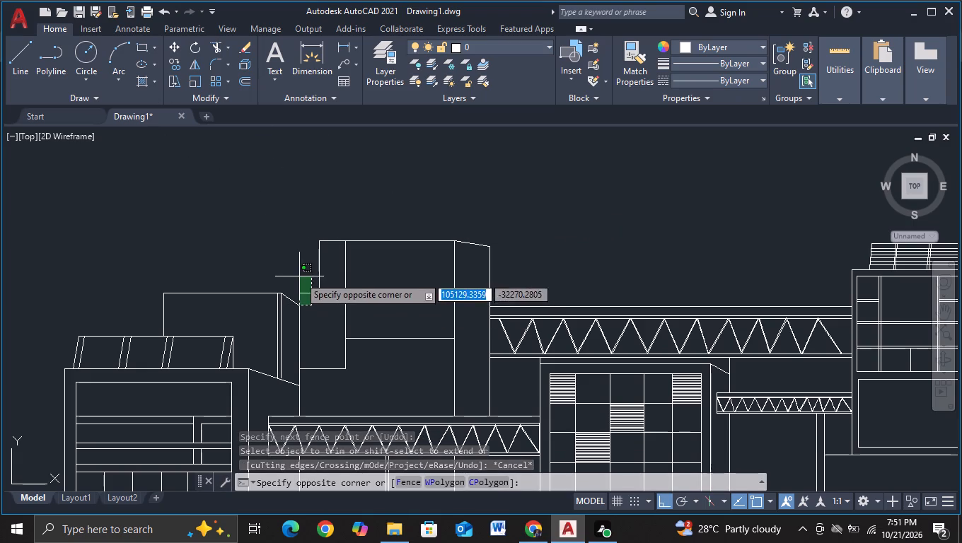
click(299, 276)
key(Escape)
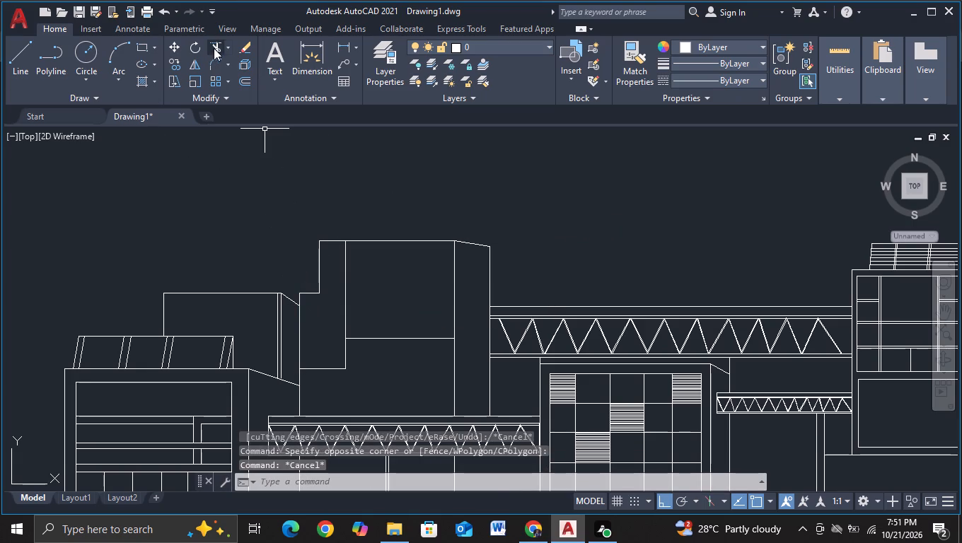
Trim the upper block's old left edge and the roof line portion lying left of the new vertical line.
click(216, 47)
drag(306, 269, 332, 230)
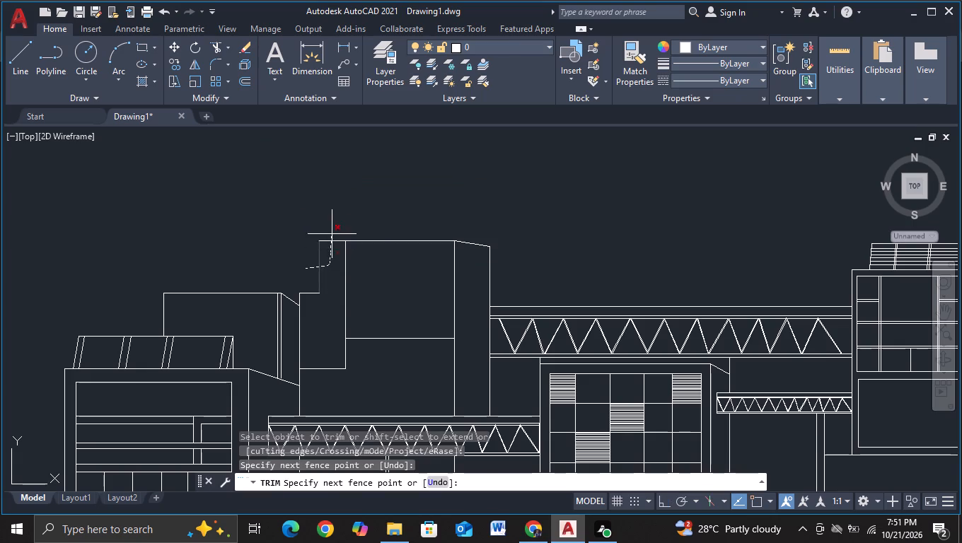
drag(332, 230, 332, 223)
key(Escape)
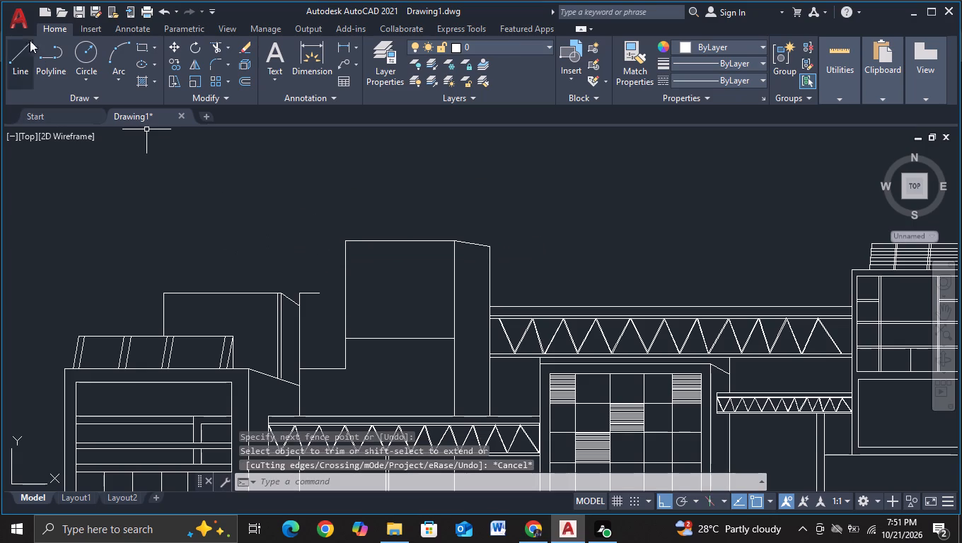
Continue the low wall's roof line horizontally past the upper block's new left edge and trim the overshoot inside the block.
click(32, 81)
click(320, 293)
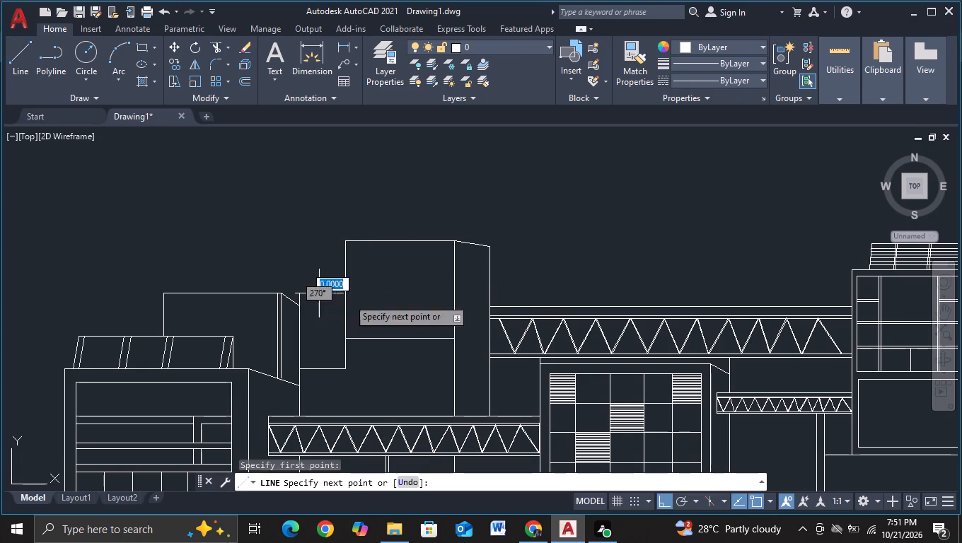
click(381, 299)
key(Escape)
click(216, 45)
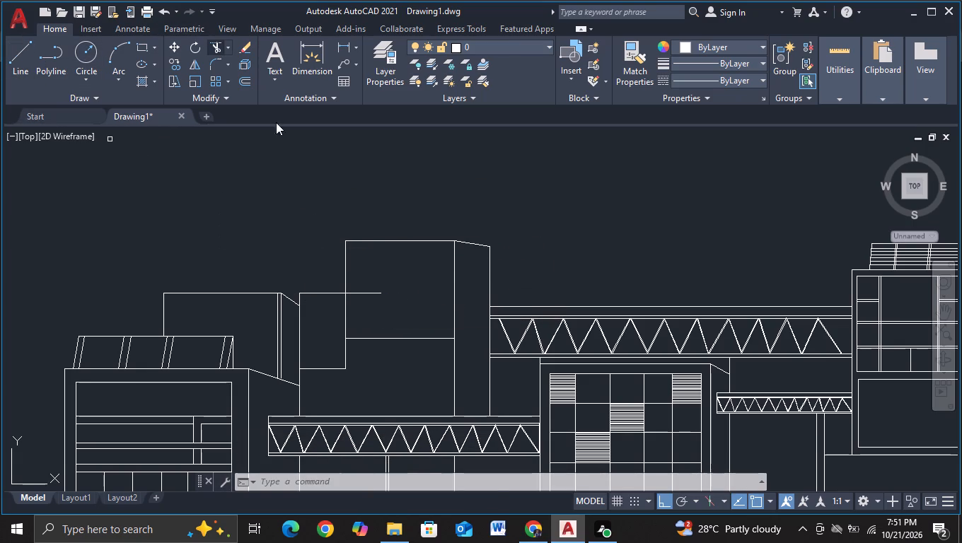
drag(359, 305, 364, 293)
click(371, 265)
key(Escape)
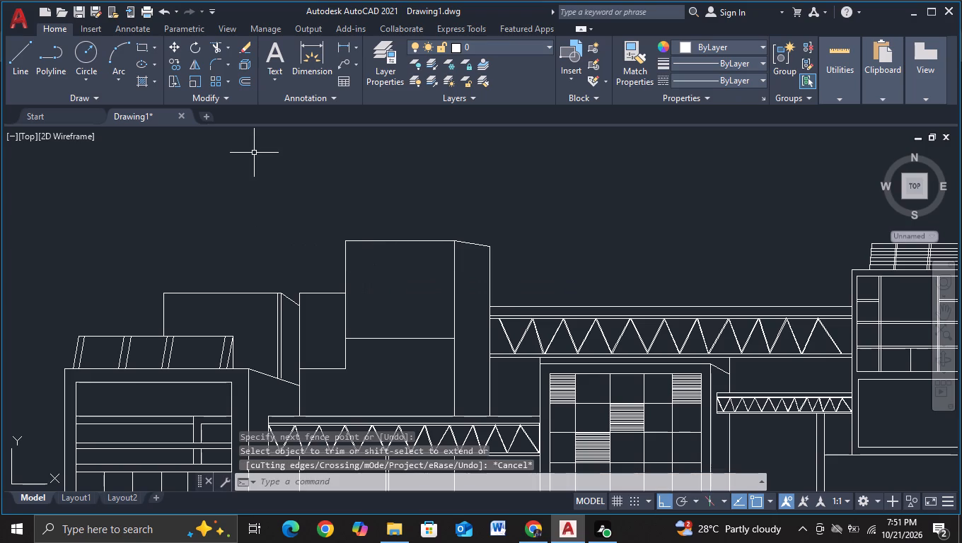
Draw a vertical line just inside the low wall's left edge, from below its bottom line up past its roof line.
click(11, 63)
middle_drag(235, 245, 134, 164)
middle_drag(211, 313, 224, 313)
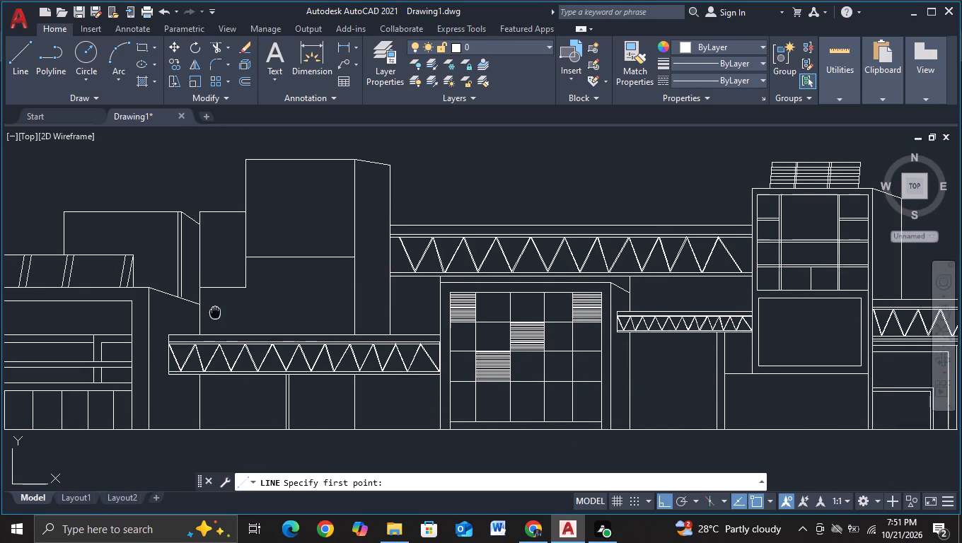
middle_drag(224, 313, 243, 313)
scroll(235, 302, up, 1)
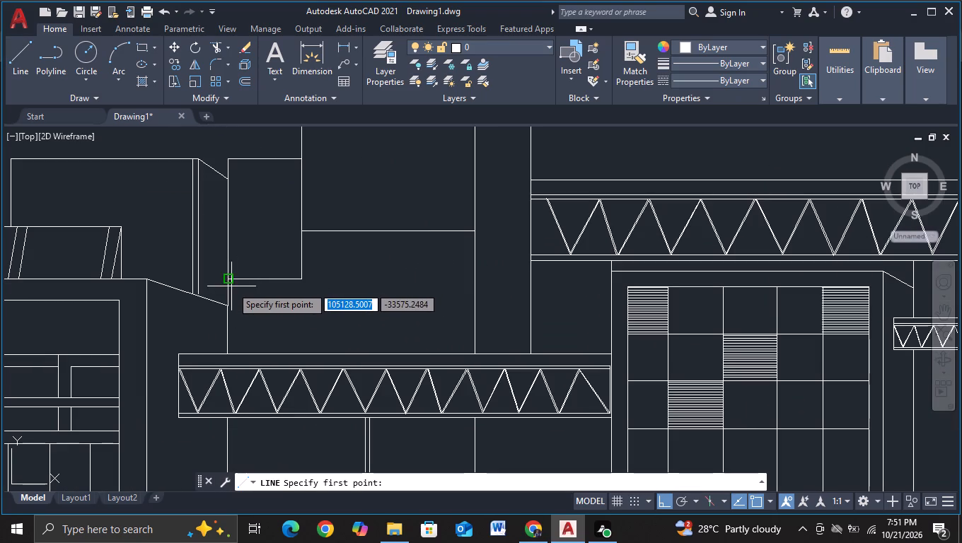
scroll(239, 288, up, 2)
click(227, 281)
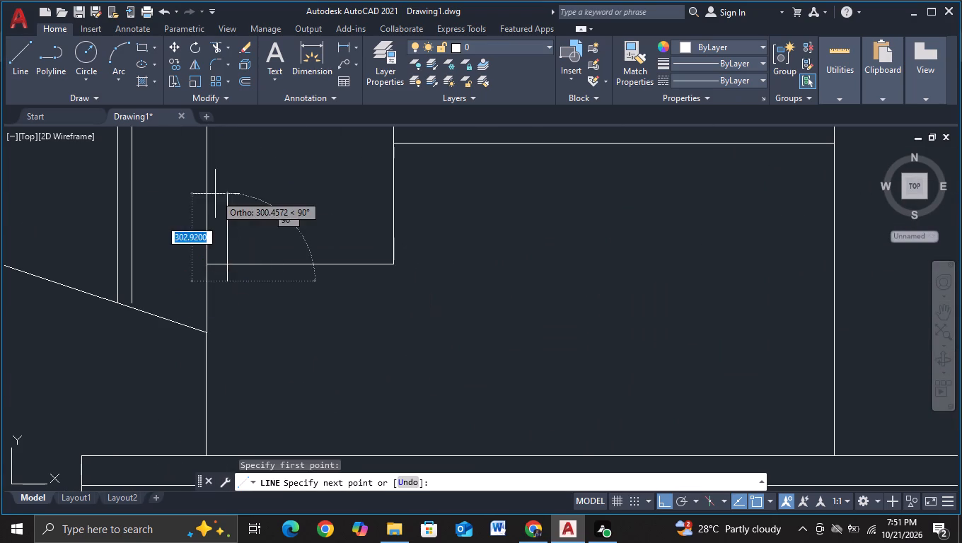
middle_drag(215, 194, 205, 383)
middle_drag(255, 230, 236, 341)
click(225, 209)
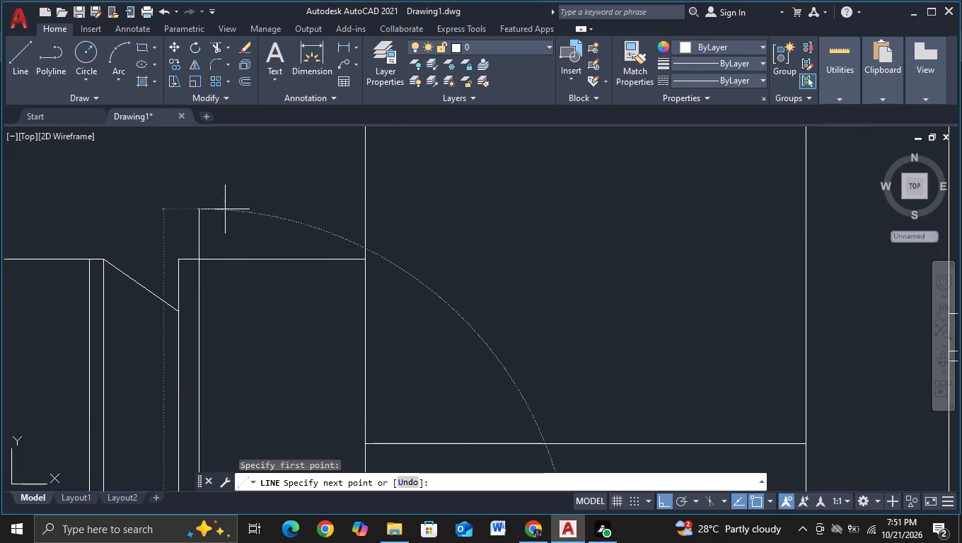
key(Escape)
Draw a horizontal line just below the low wall's roof line, extending past the wall's left edge and into the upper block.
click(12, 57)
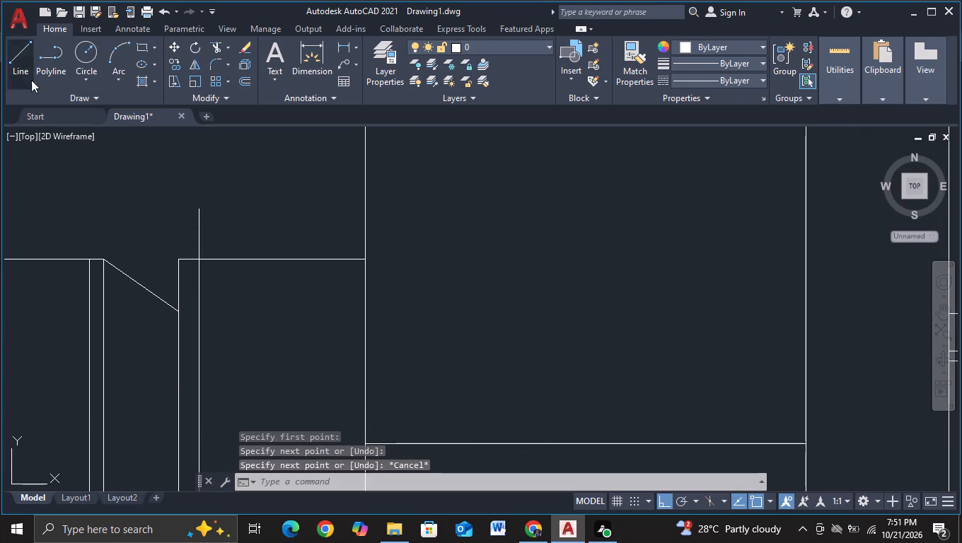
scroll(171, 280, up, 1)
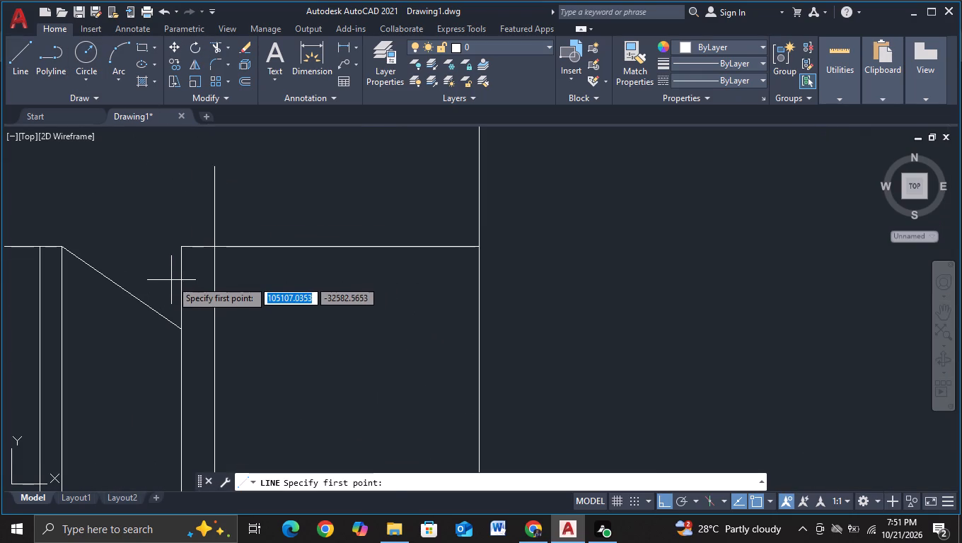
click(171, 280)
click(516, 288)
key(Escape)
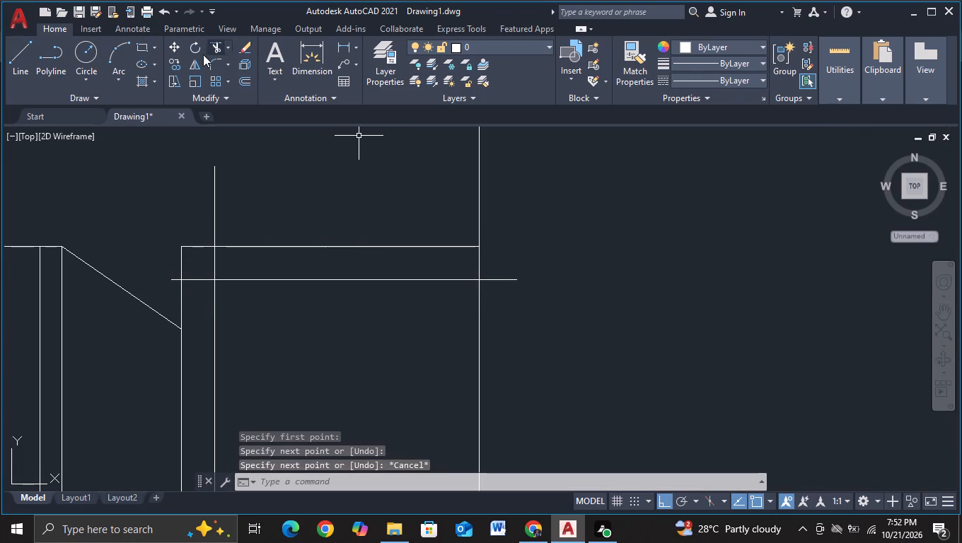
Trim the new inner lines into a clean upper-left corner and cut the horizontal line back to the upper block's left edge.
click(212, 49)
drag(188, 188, 255, 192)
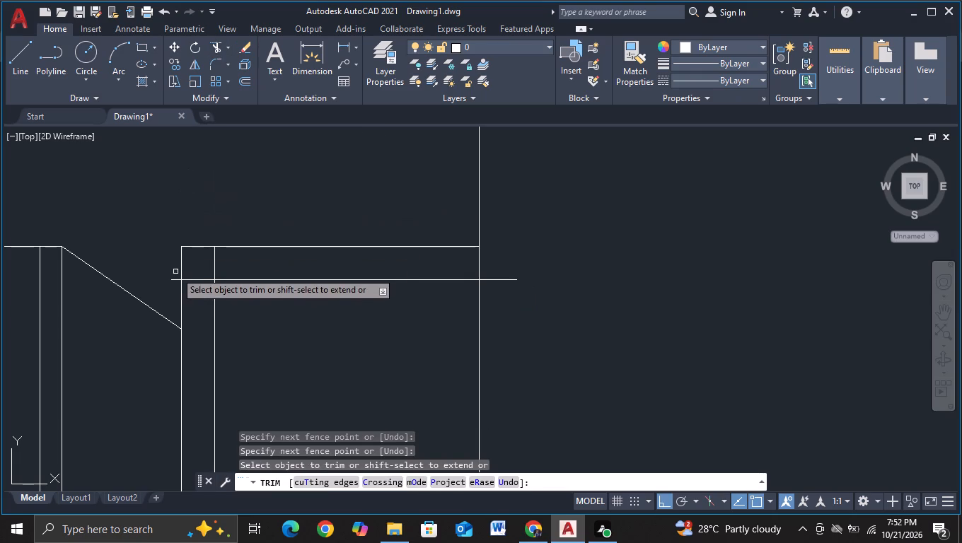
click(173, 279)
drag(226, 262, 236, 262)
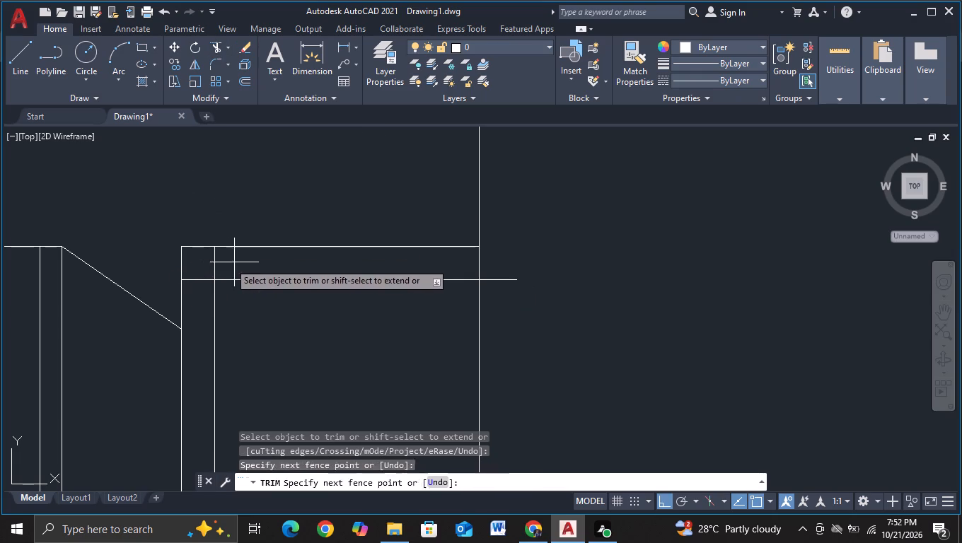
drag(236, 262, 239, 262)
drag(239, 262, 190, 303)
scroll(281, 295, down, 1)
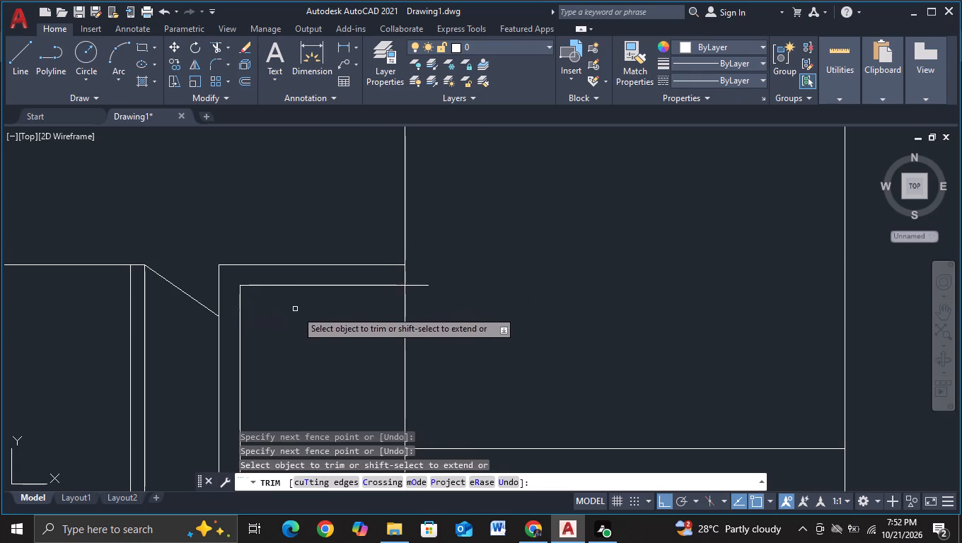
middle_drag(297, 313, 282, 244)
drag(405, 210, 402, 248)
key(Escape)
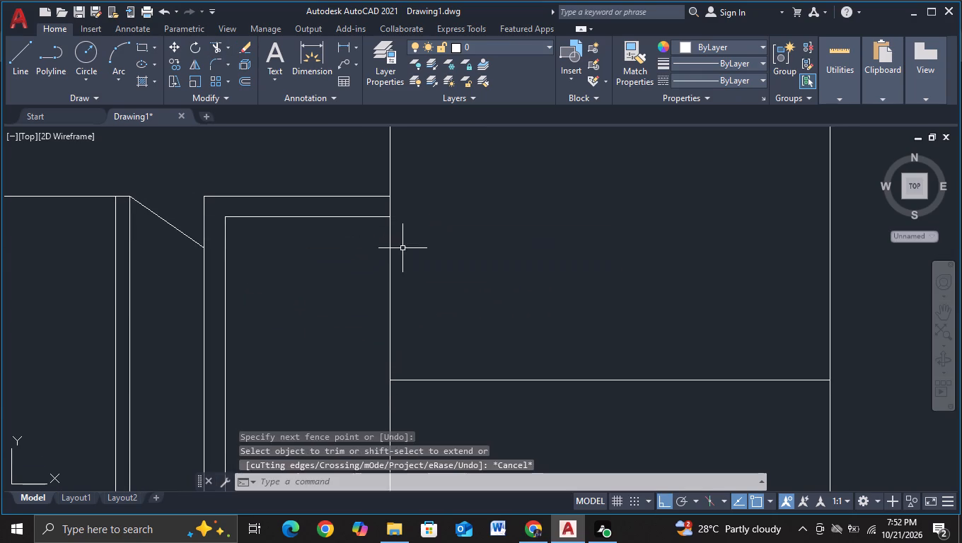
Trim the inner vertical line's overshoot below the low wall's bottom line.
middle_drag(402, 248, 388, 193)
middle_drag(315, 322, 325, 237)
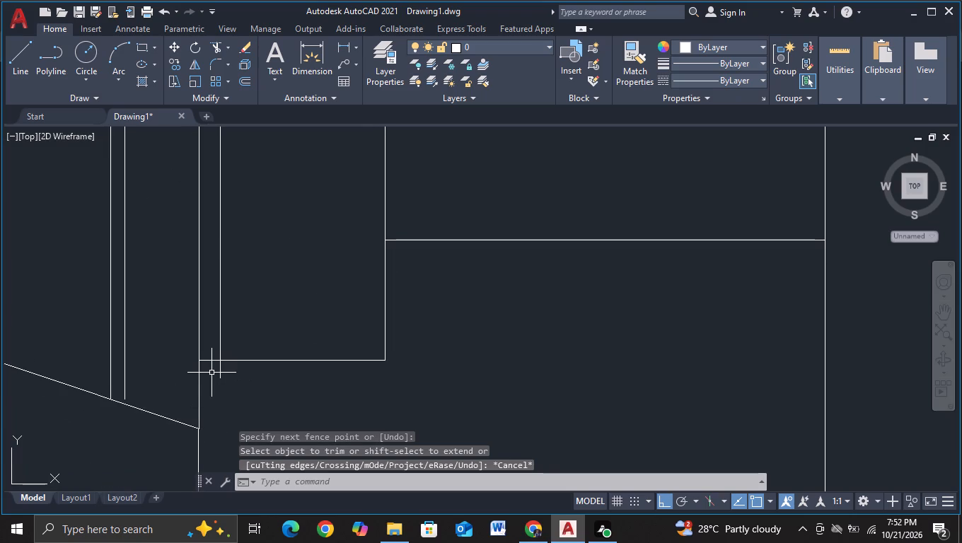
drag(211, 372, 240, 369)
key(Escape)
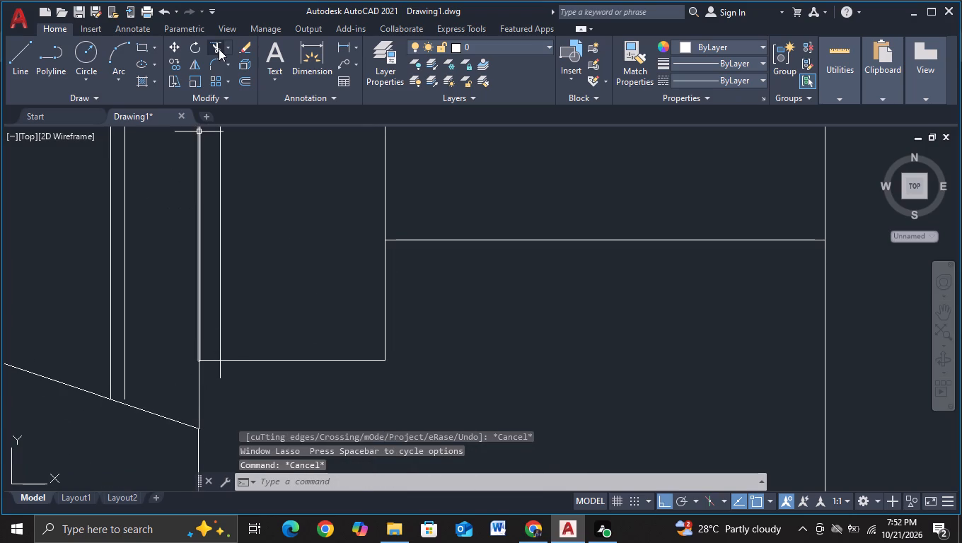
click(219, 49)
drag(214, 373, 227, 373)
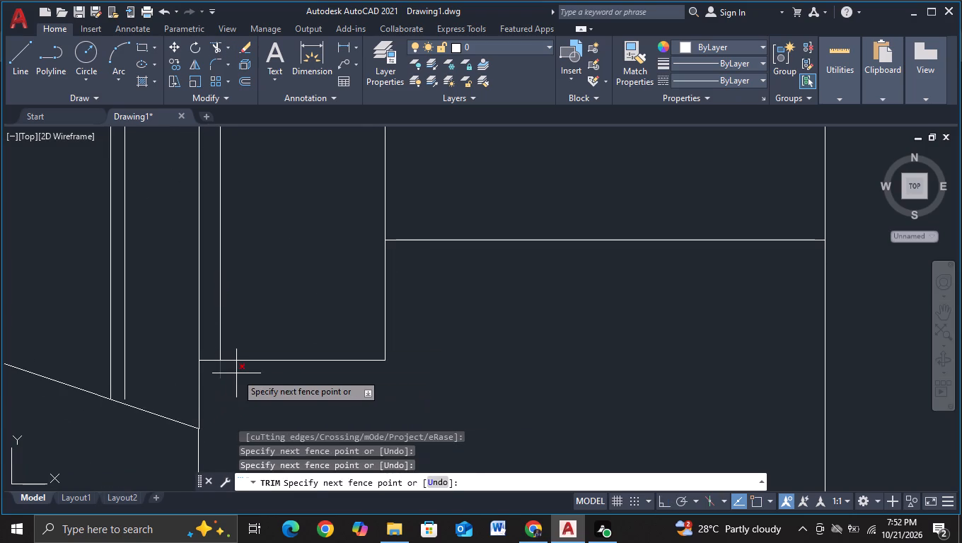
click(236, 373)
key(Escape)
Draw a horizontal line across the low wall's inner panel, about midway between its top and the upper block's horizontal line.
scroll(256, 373, down, 3)
middle_drag(332, 385, 335, 364)
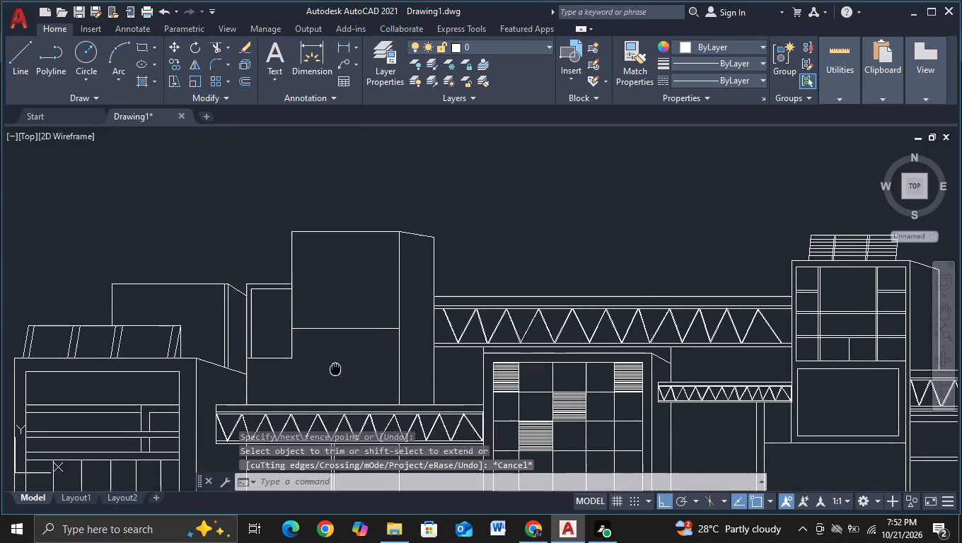
middle_drag(335, 364, 330, 343)
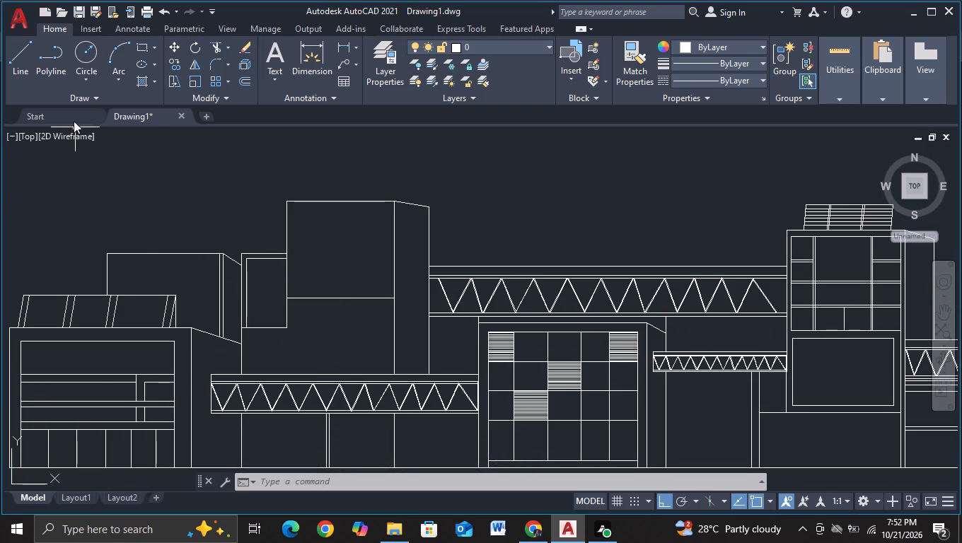
click(16, 76)
scroll(203, 248, up, 2)
middle_drag(263, 348, 263, 343)
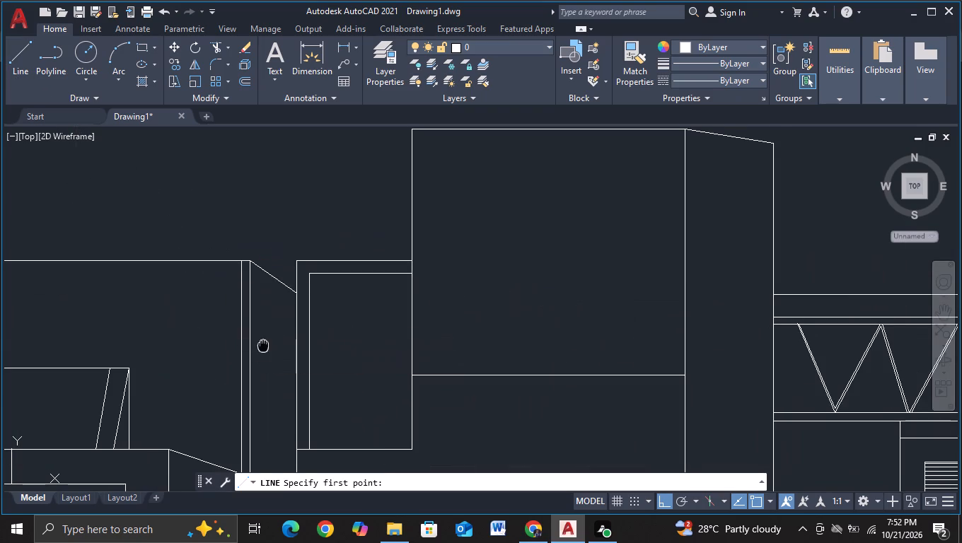
middle_drag(263, 343, 262, 329)
click(264, 308)
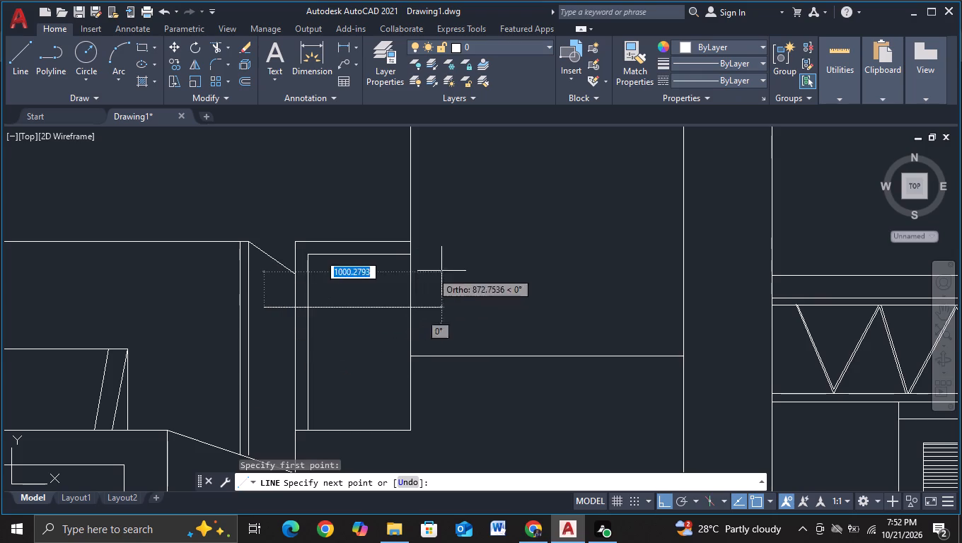
click(477, 270)
key(Escape)
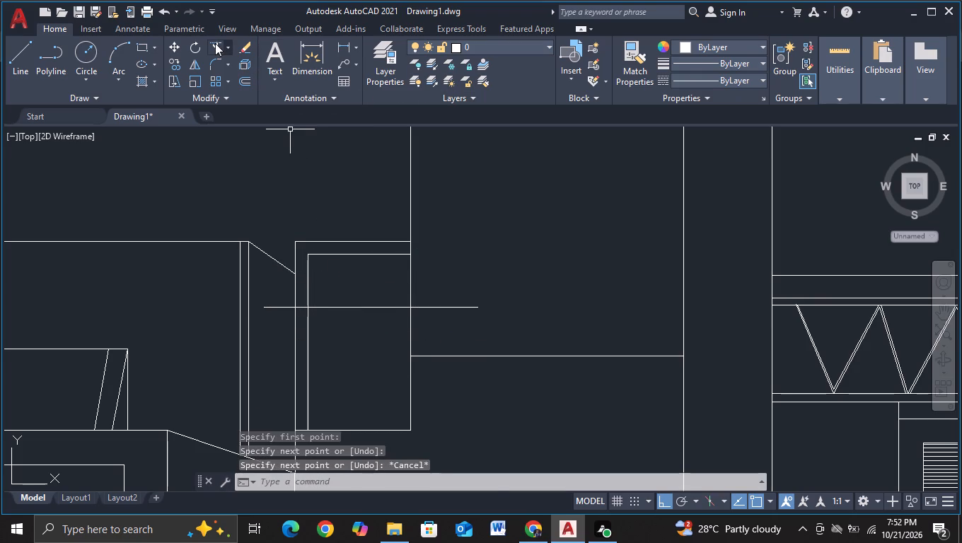
Trim the new horizontal line's overshoots so it spans only from the inner vertical line to the upper block's left edge.
click(215, 43)
drag(275, 291, 275, 320)
click(277, 341)
key(Escape)
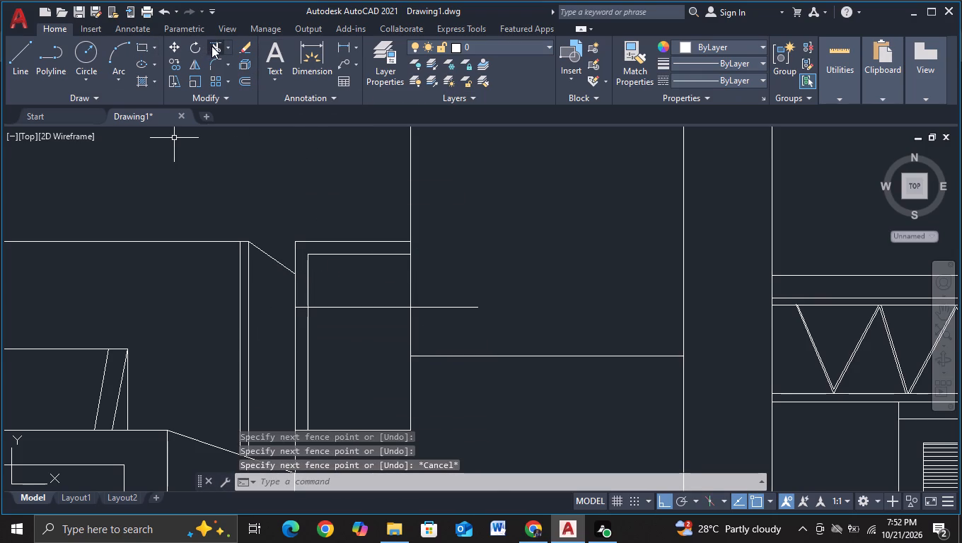
click(212, 45)
click(301, 308)
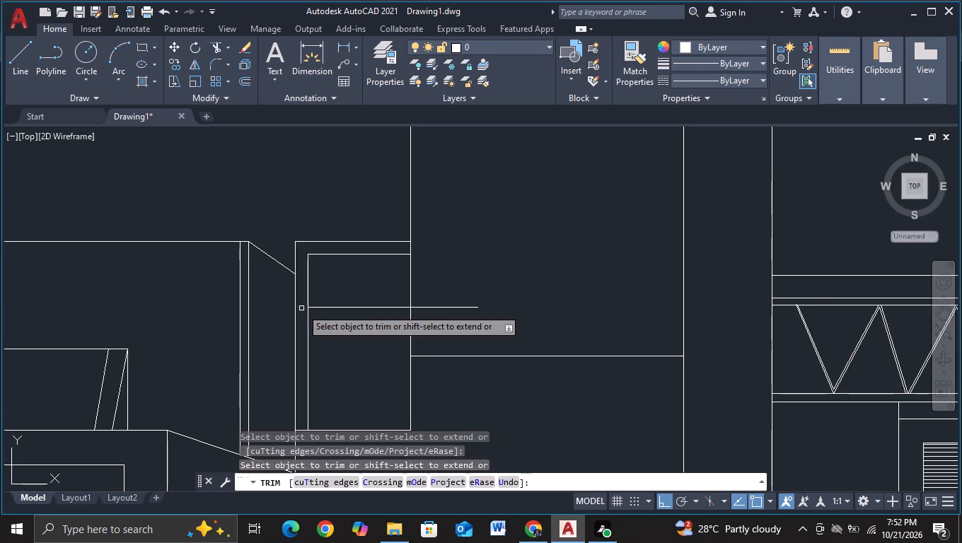
drag(450, 284, 450, 322)
key(Escape)
Copy the panel's horizontal divider straight down to line up with the upper block's horizontal line.
click(396, 306)
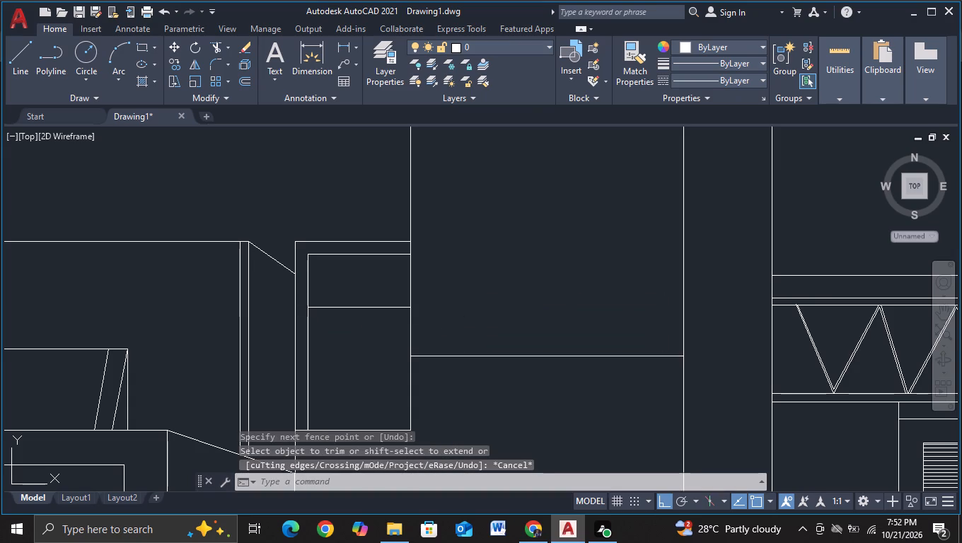
key(c)
click(427, 346)
click(378, 306)
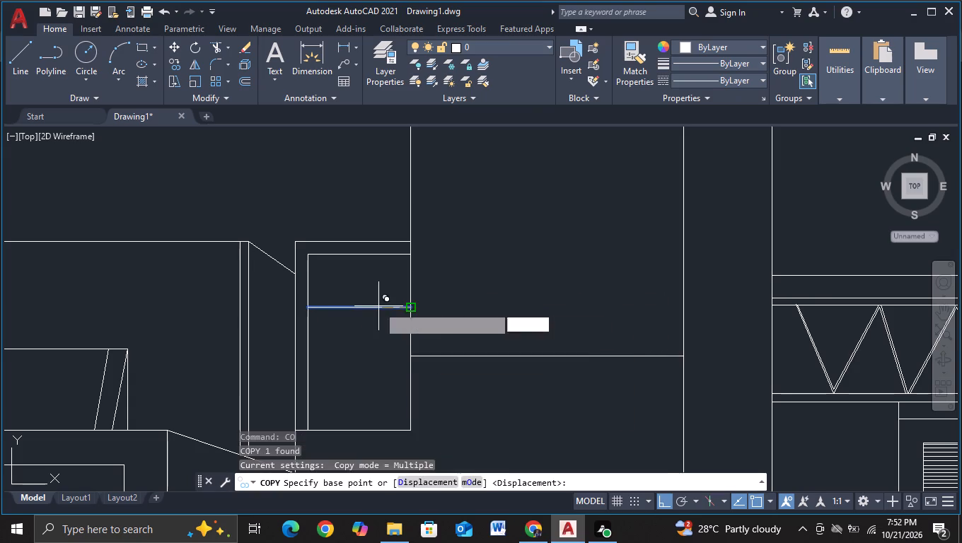
click(389, 356)
key(Escape)
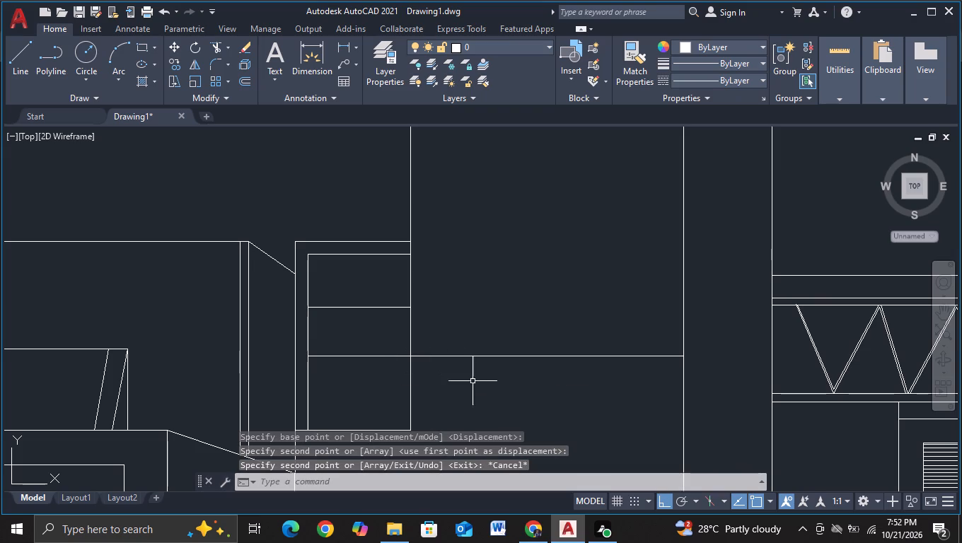
Copy the panel's left vertical line rightward twice, at about 186 units and about 553 units, the second near the upper block's edge.
middle_drag(481, 387, 462, 321)
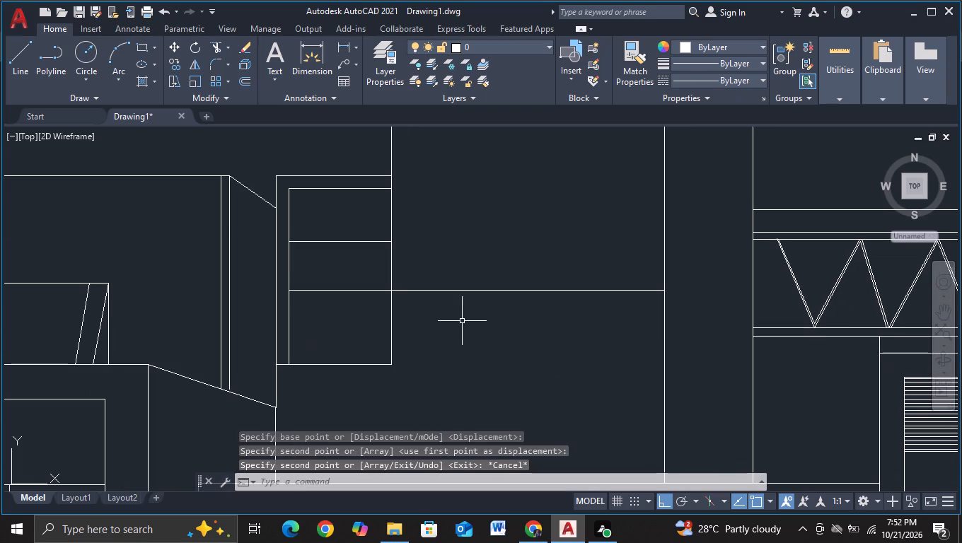
click(290, 309)
key(c)
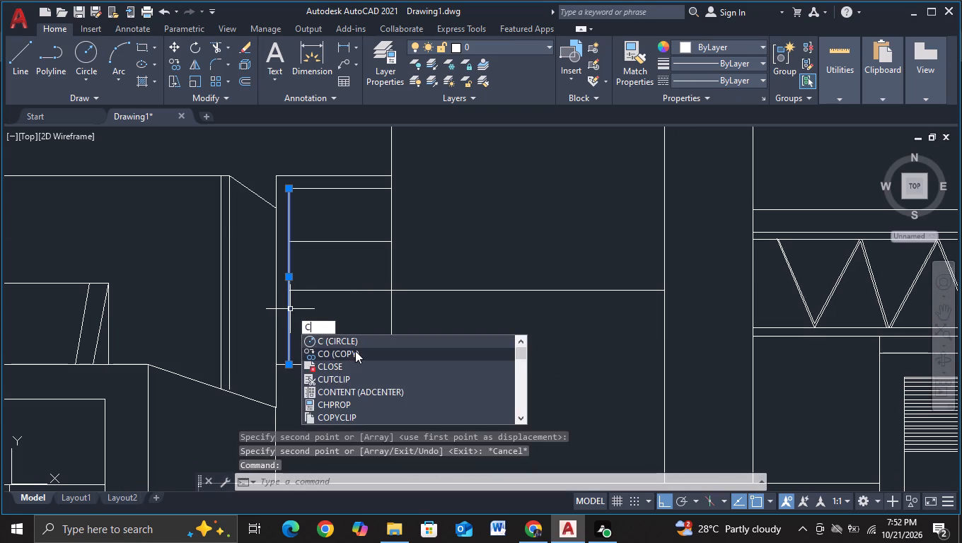
click(356, 352)
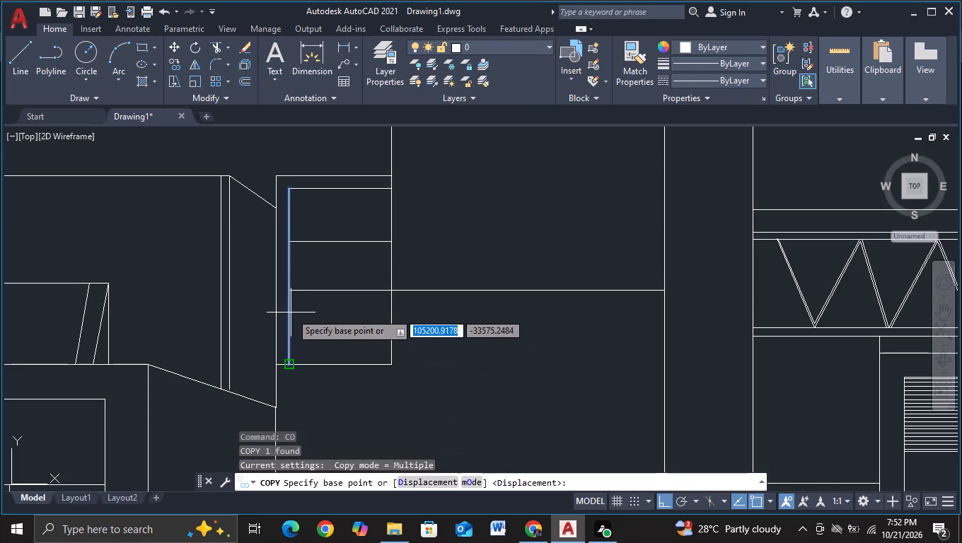
scroll(291, 313, up, 2)
click(284, 318)
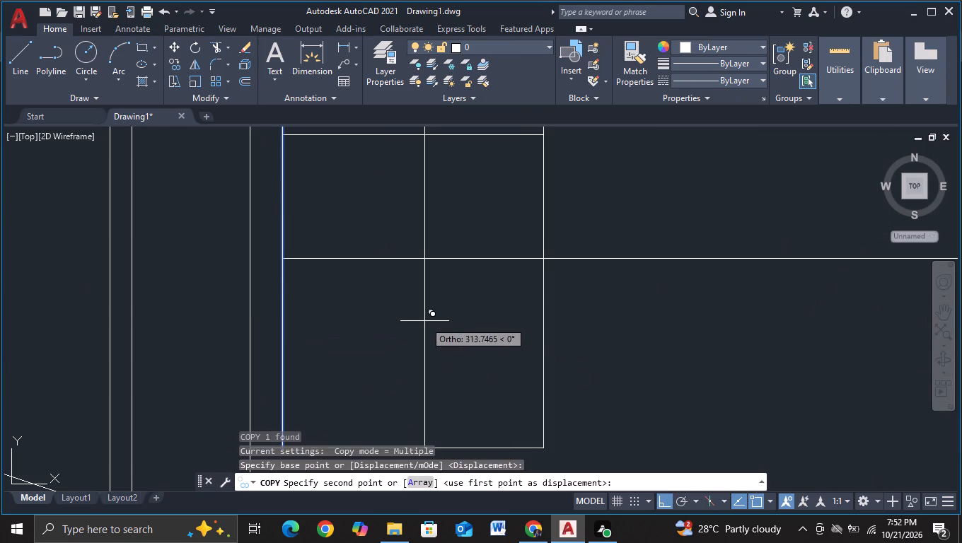
scroll(413, 317, down, 3)
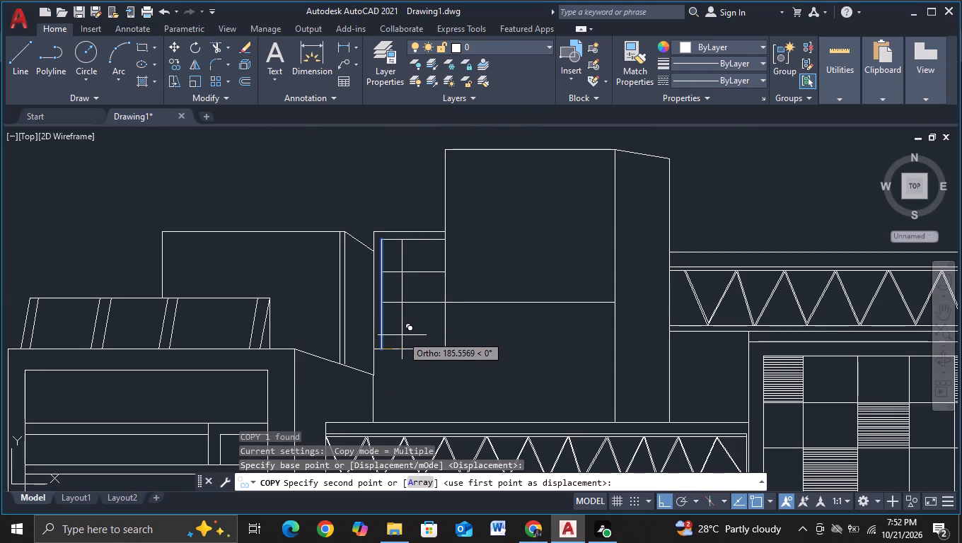
click(402, 335)
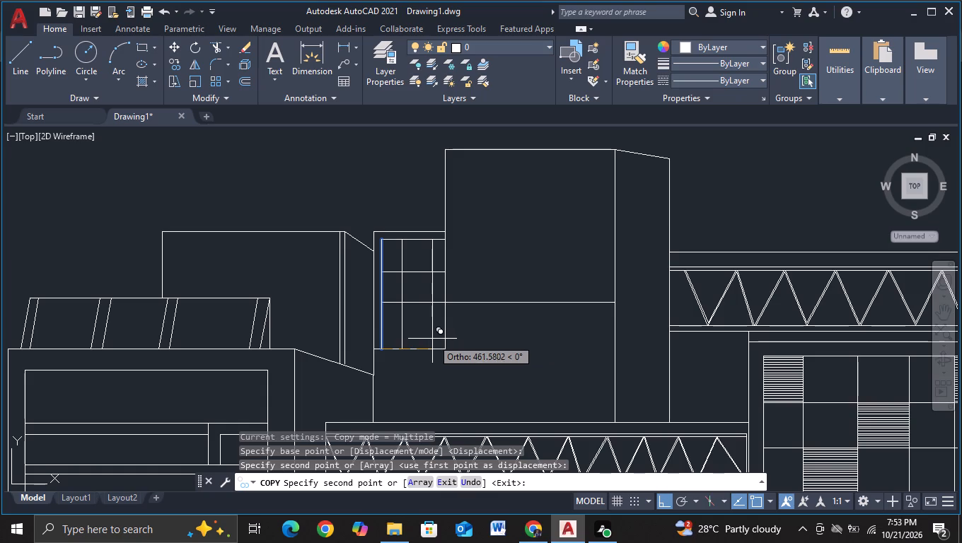
scroll(440, 339, up, 1)
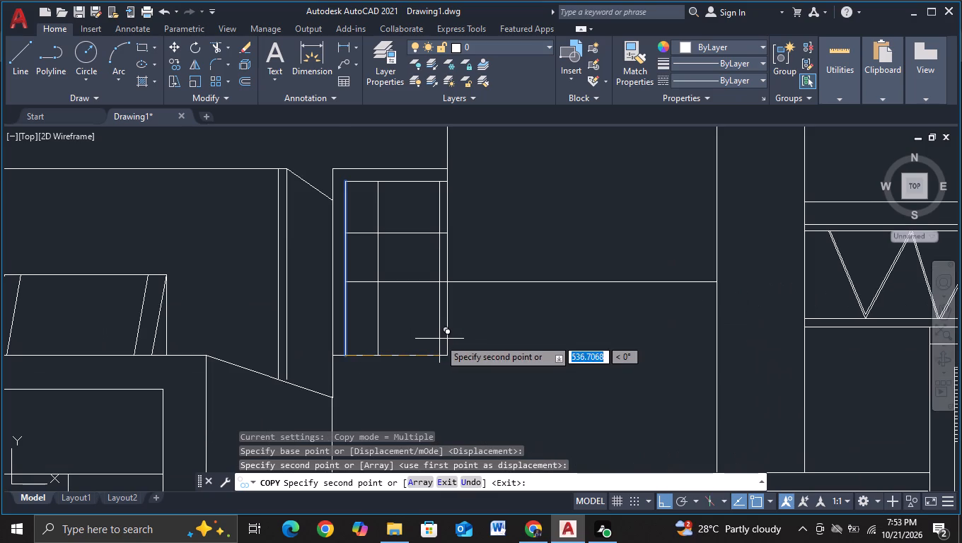
scroll(439, 339, up, 2)
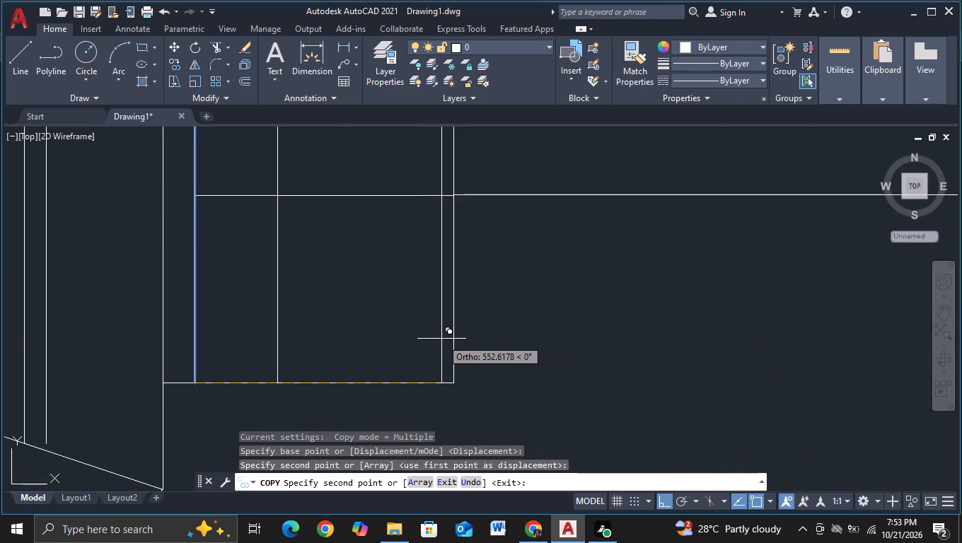
click(441, 339)
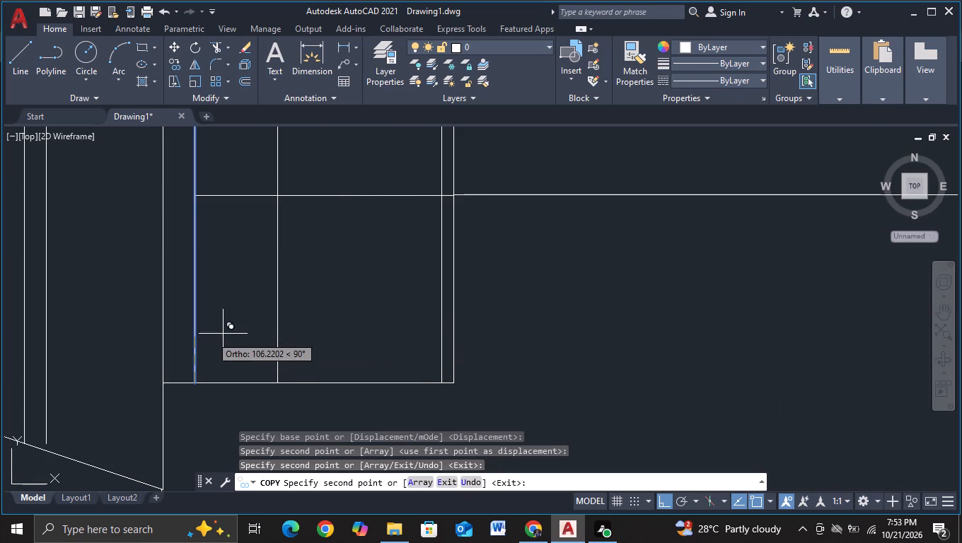
key(Escape)
Move the panel's middle vertical line about 120 units to the right.
click(277, 332)
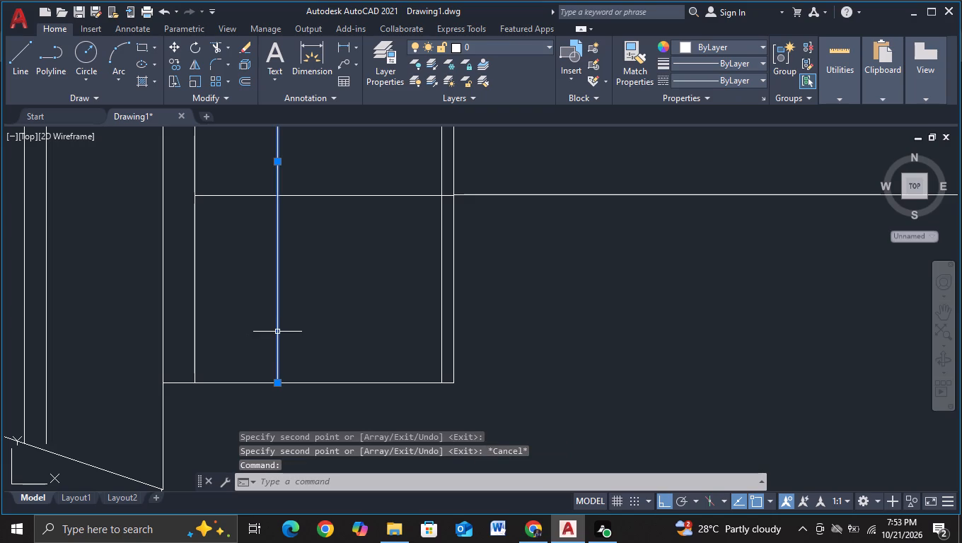
key(m)
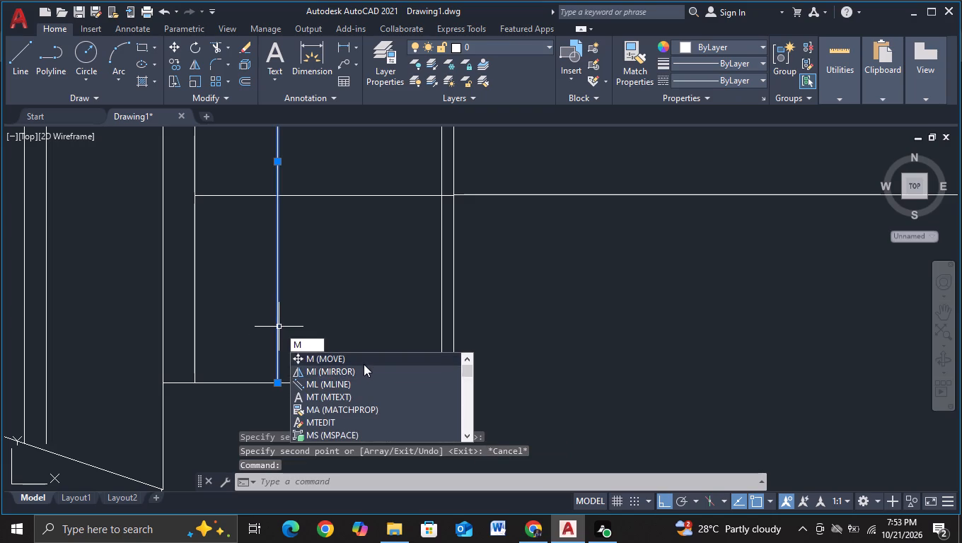
click(364, 364)
click(275, 329)
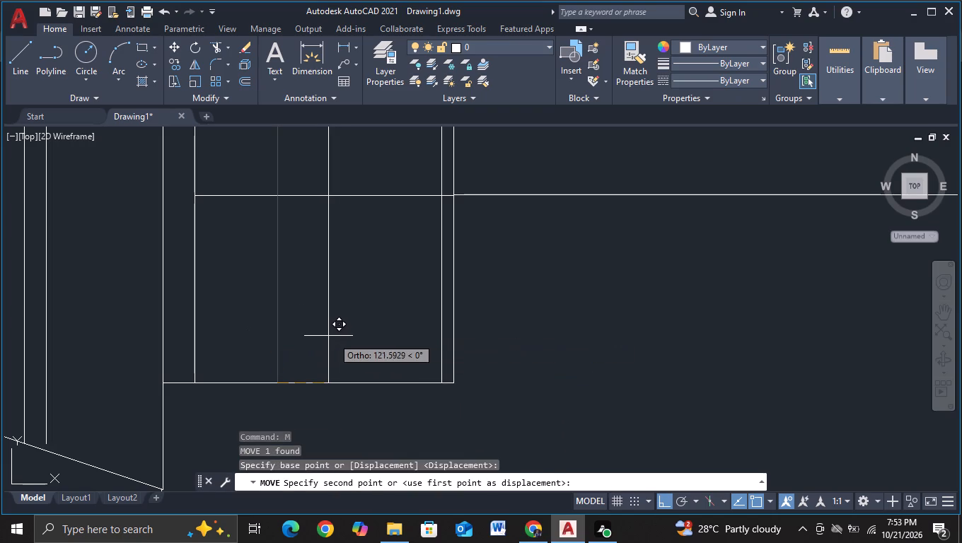
click(330, 337)
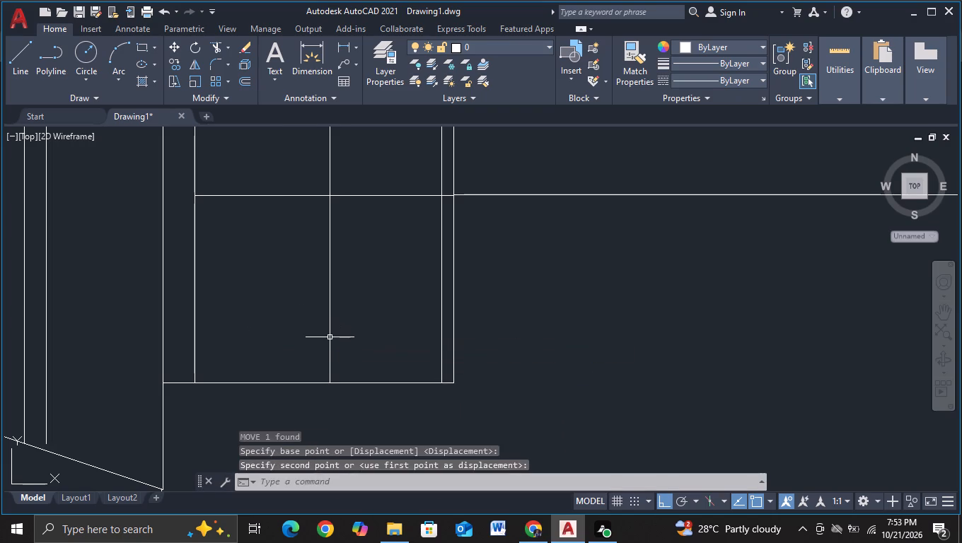
Copy the window panel's middle vertical line twice, once slightly to its right and once just inside the panel's left vertical line.
scroll(330, 337, down, 3)
middle_drag(426, 370, 425, 353)
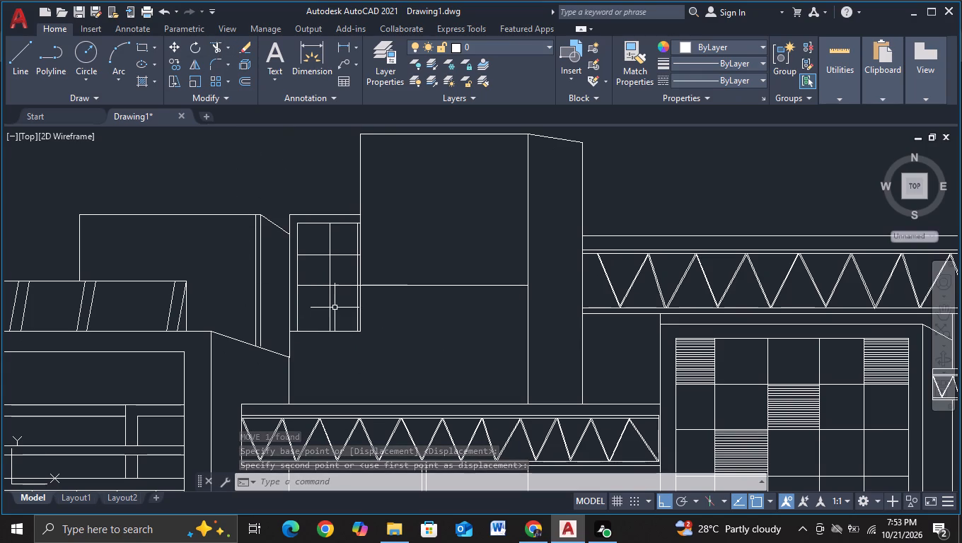
click(331, 309)
key(c)
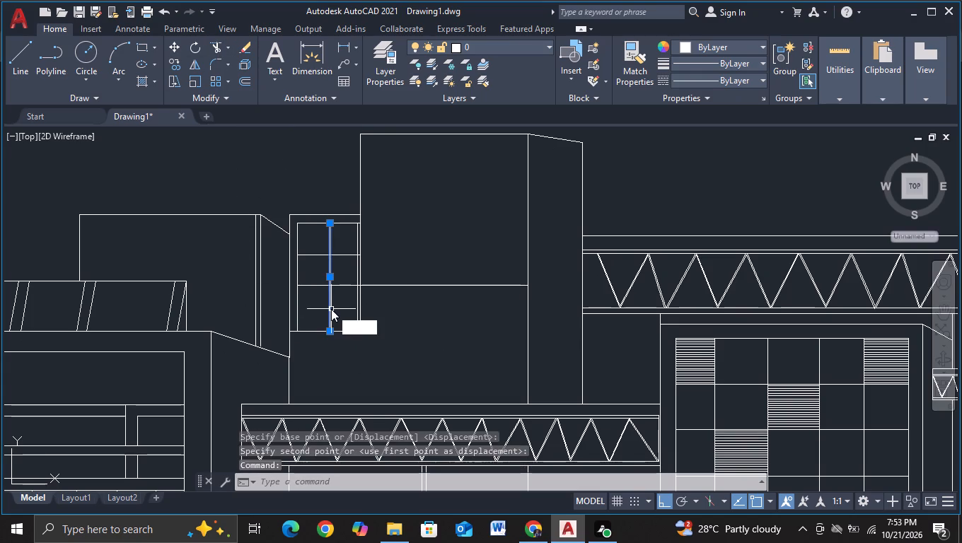
click(380, 354)
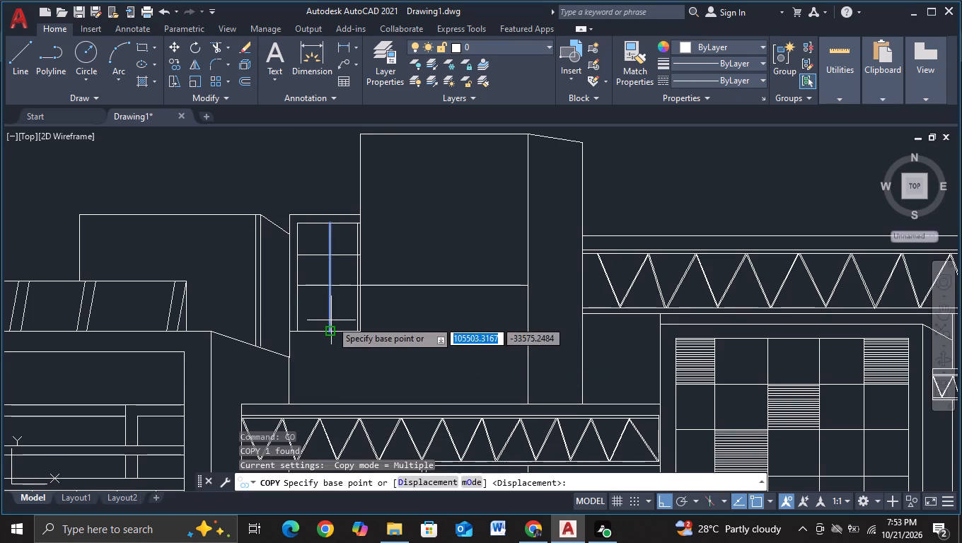
click(331, 320)
scroll(338, 322, up, 2)
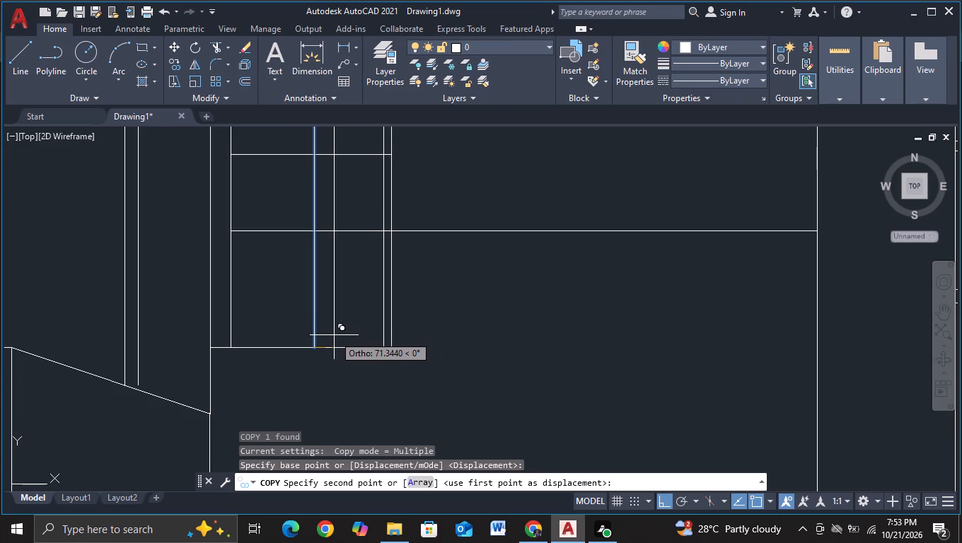
scroll(331, 339, up, 1)
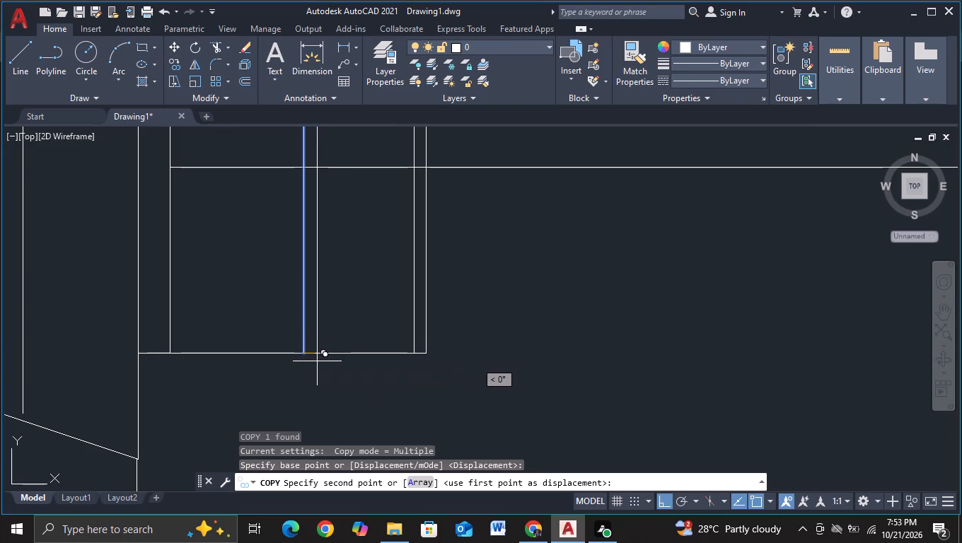
click(318, 361)
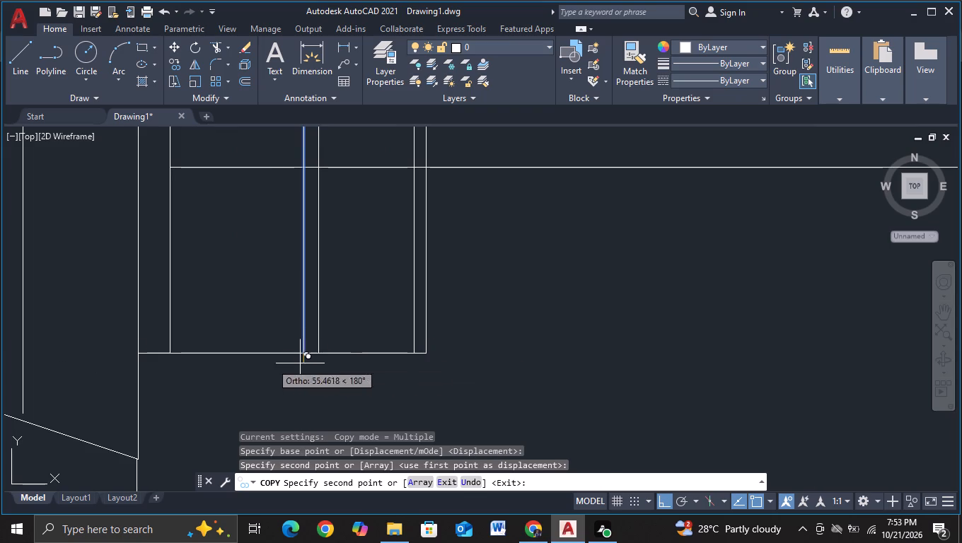
click(190, 367)
key(Escape)
scroll(313, 358, down, 2)
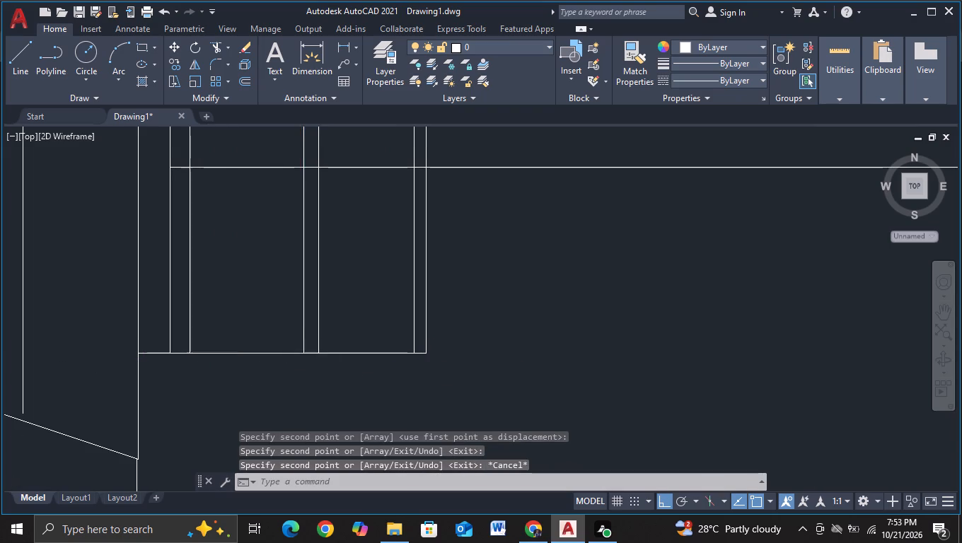
Trim both horizontal dividers out of the narrow gaps between the panel's paired vertical lines at the left, middle and right.
scroll(313, 358, down, 1)
click(211, 49)
scroll(384, 312, up, 1)
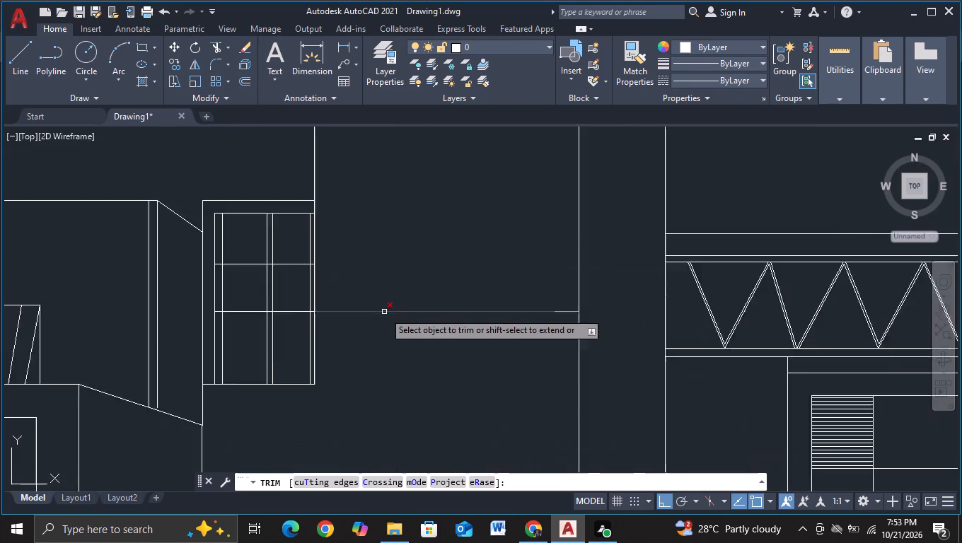
scroll(384, 312, up, 1)
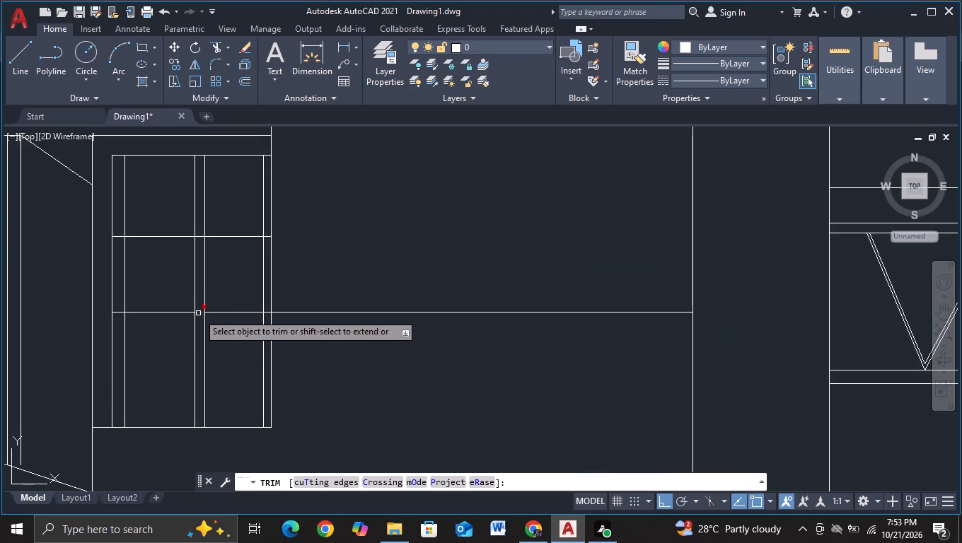
click(198, 313)
click(199, 237)
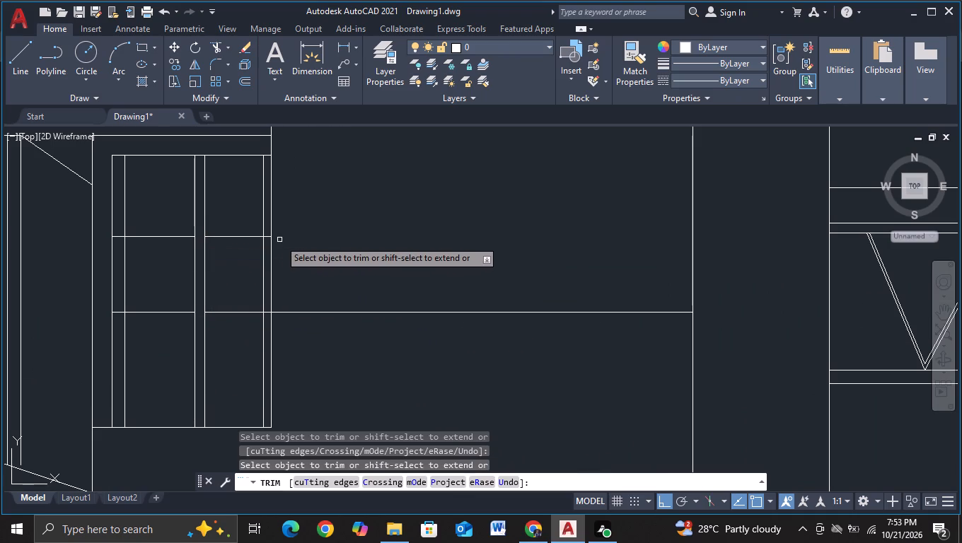
click(267, 238)
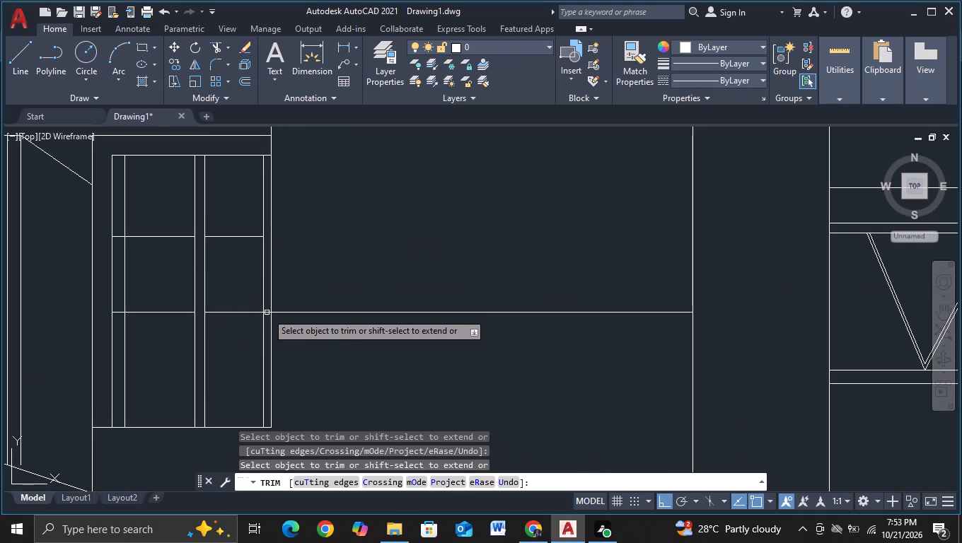
click(267, 313)
click(120, 311)
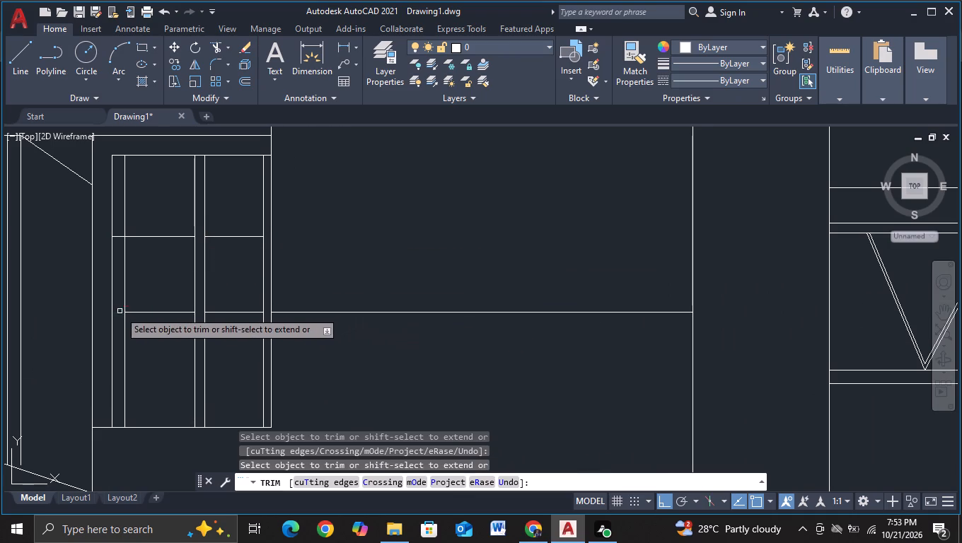
click(120, 235)
key(Escape)
scroll(325, 257, down, 2)
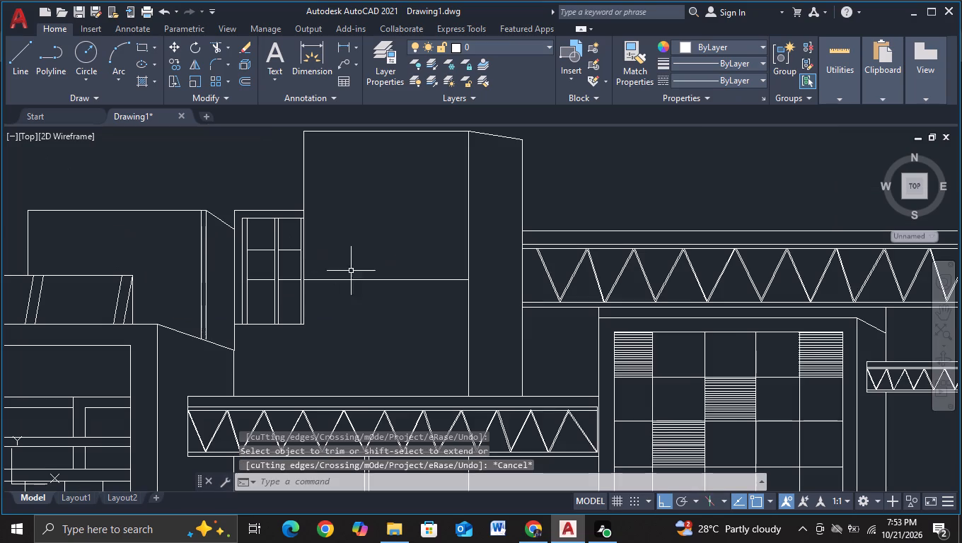
Draw an inner rectangular frame in the upper block above its horizontal line, with the left side about 1346 and right side about 1179 units.
middle_drag(386, 341, 325, 290)
scroll(325, 290, down, 1)
middle_drag(321, 295, 230, 271)
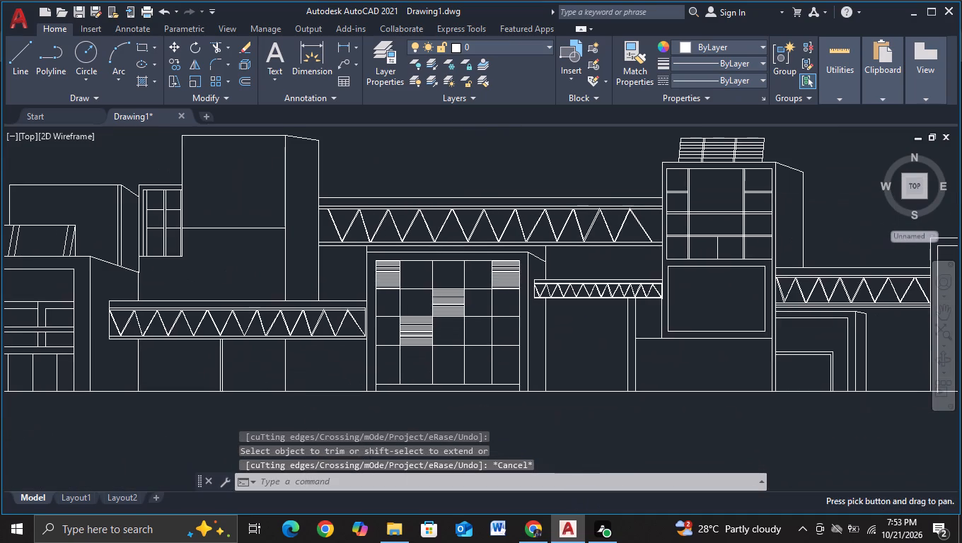
middle_drag(230, 271, 232, 286)
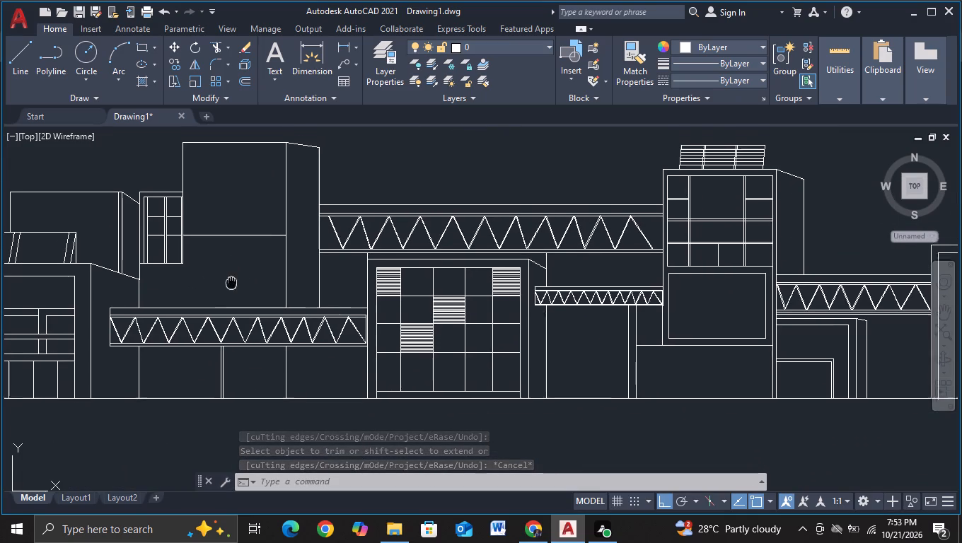
middle_drag(232, 286, 233, 289)
click(14, 65)
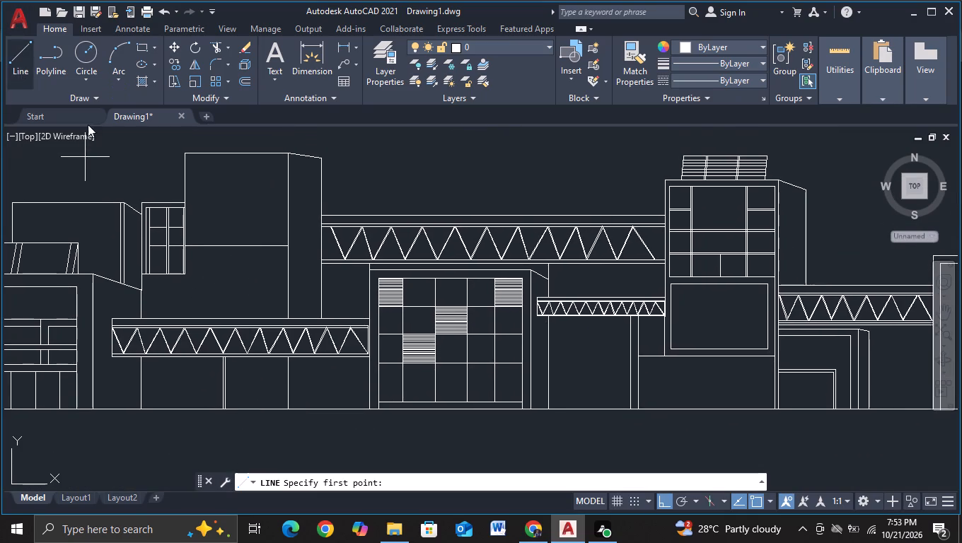
scroll(196, 252, up, 1)
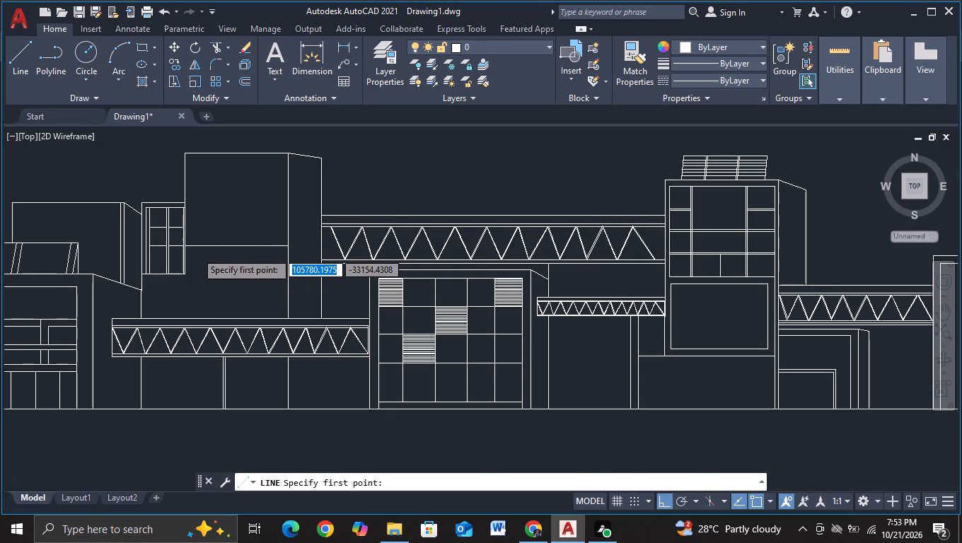
scroll(196, 252, up, 1)
click(185, 250)
middle_drag(178, 152, 220, 407)
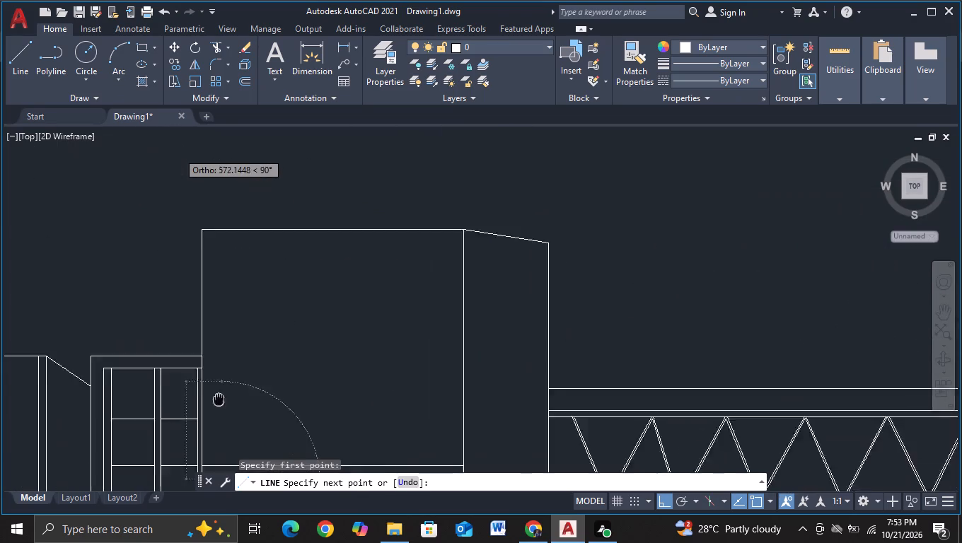
middle_drag(220, 407, 221, 412)
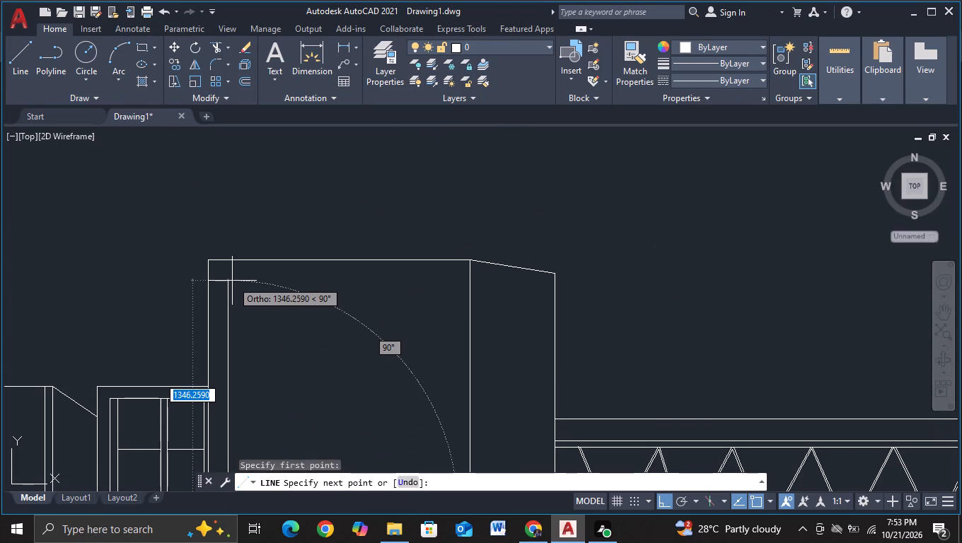
click(232, 281)
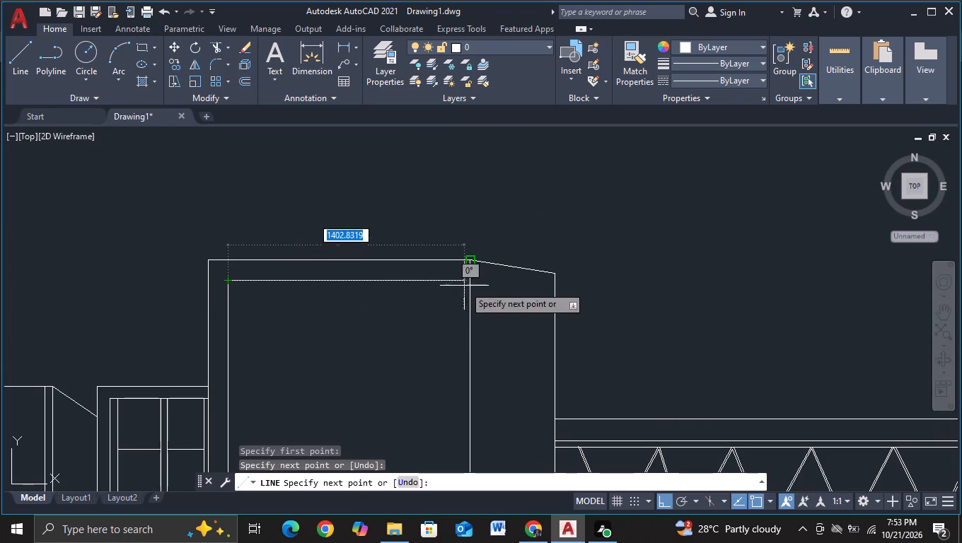
click(448, 284)
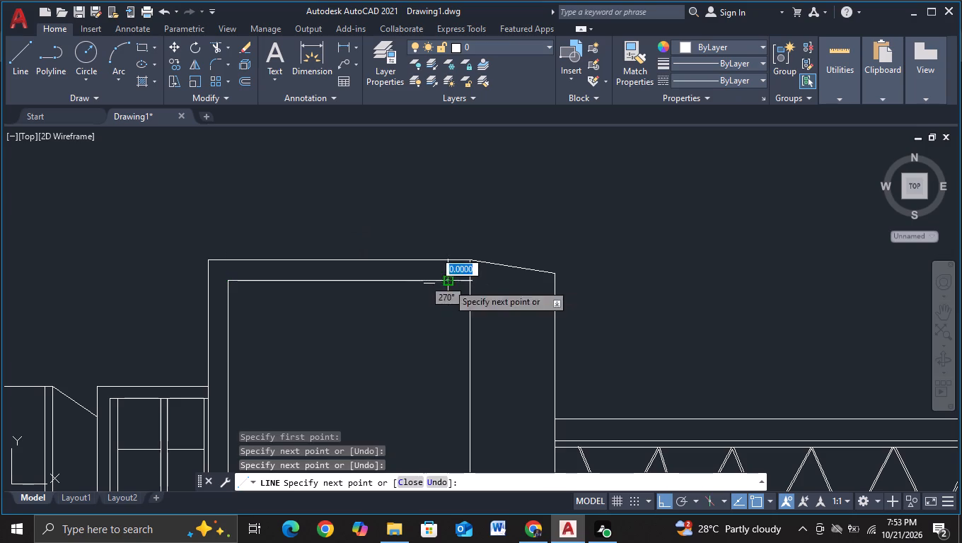
middle_drag(451, 317, 465, 180)
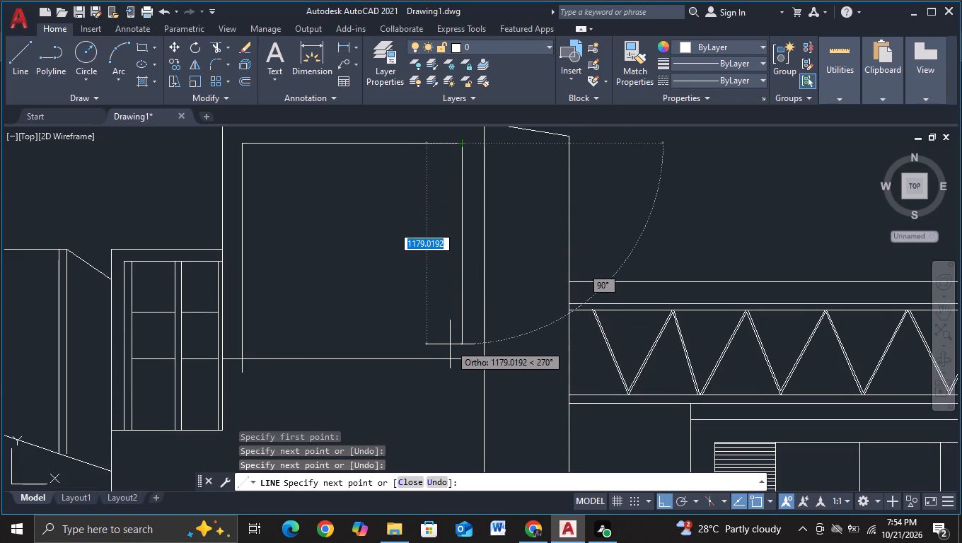
click(450, 344)
middle_drag(257, 327, 381, 317)
scroll(364, 320, up, 3)
click(358, 315)
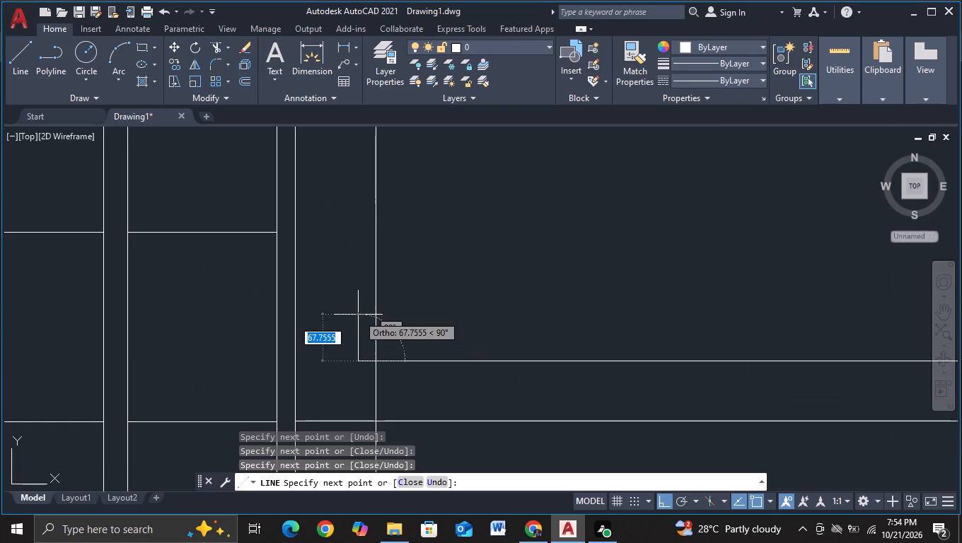
key(Escape)
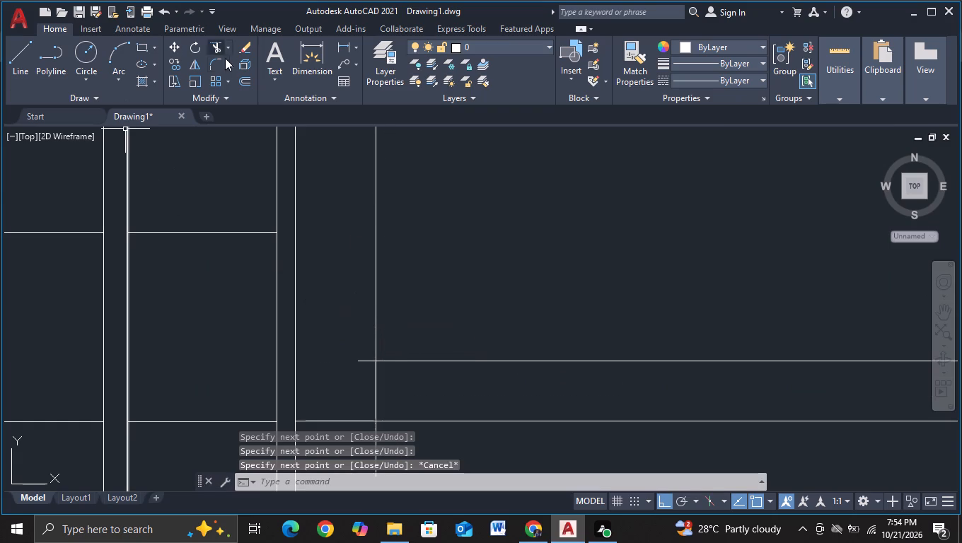
Trim the line overshoots at the inner frame's lower-left corner, including the leftover piece below the block's horizontal line.
click(214, 49)
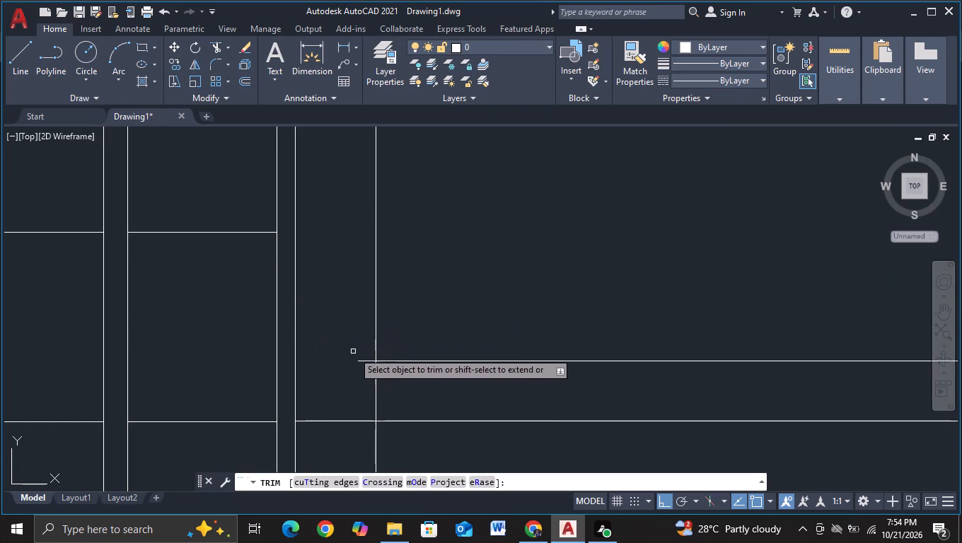
click(362, 344)
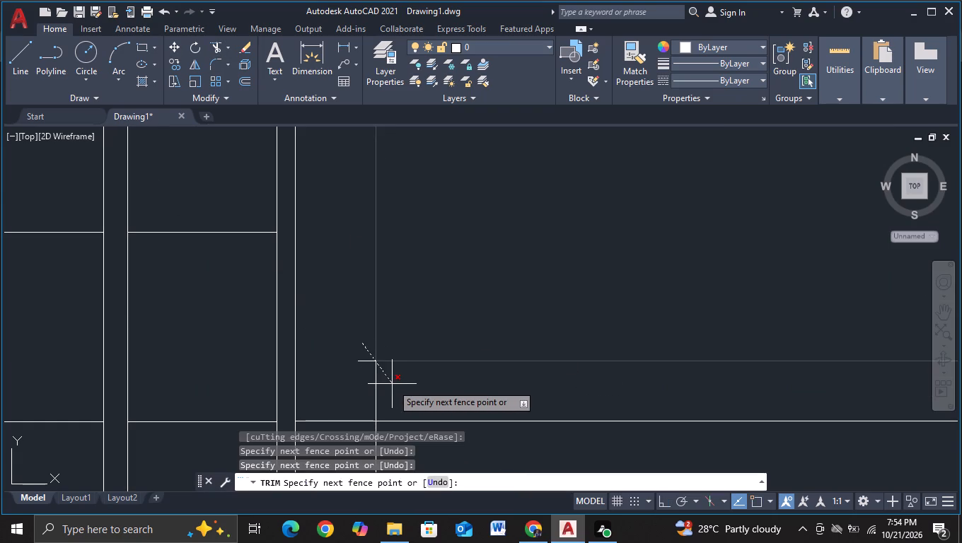
click(381, 392)
middle_drag(409, 403, 389, 293)
drag(345, 344, 352, 345)
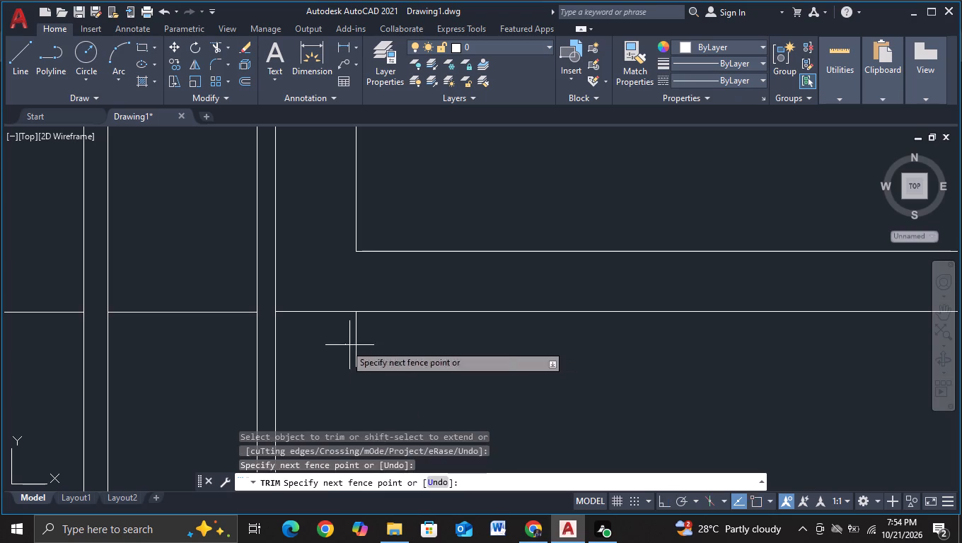
drag(352, 345, 361, 346)
scroll(396, 346, down, 2)
scroll(448, 378, down, 1)
middle_drag(456, 382, 383, 433)
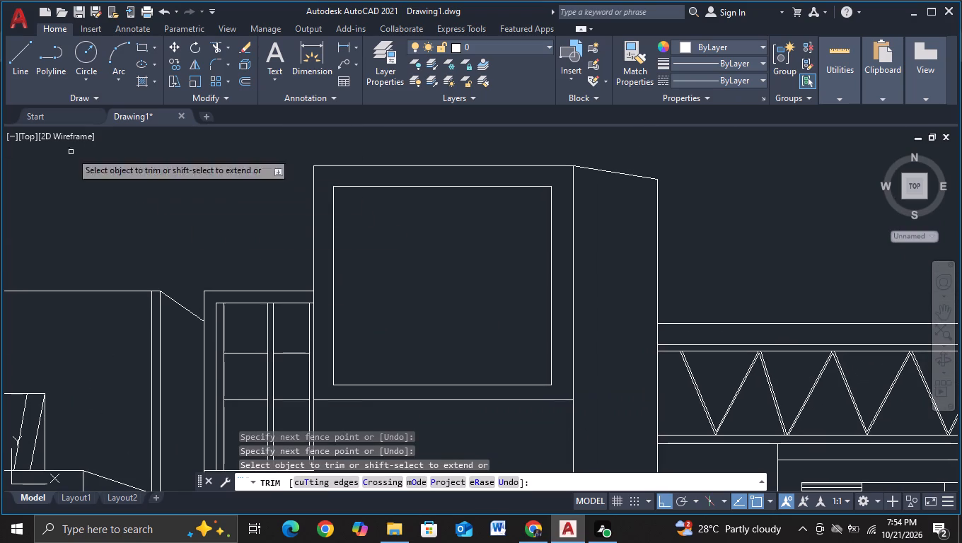
With object snap off, draw a horizontal line across the upper part of the inner frame, slightly past both sides.
click(24, 79)
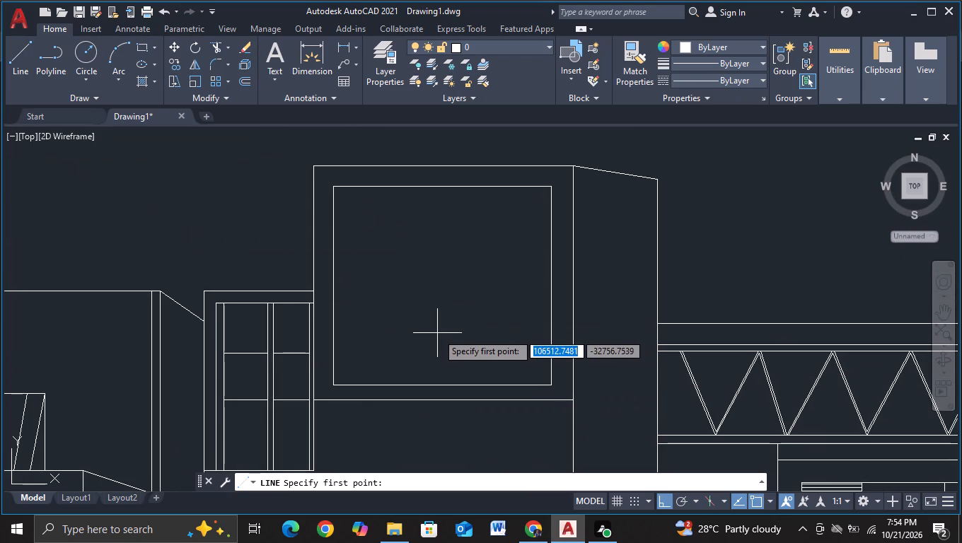
key(F3)
click(330, 238)
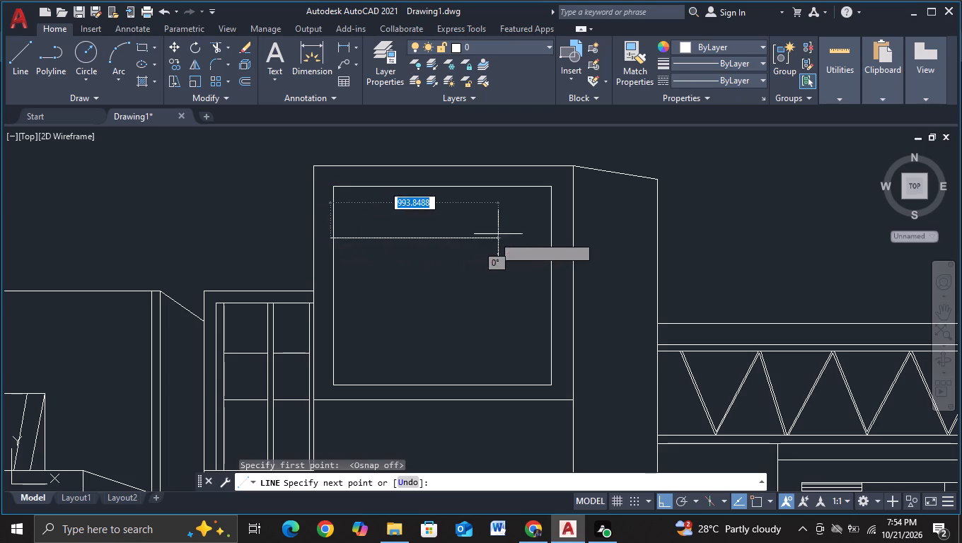
scroll(557, 233, up, 1)
click(557, 233)
key(Escape)
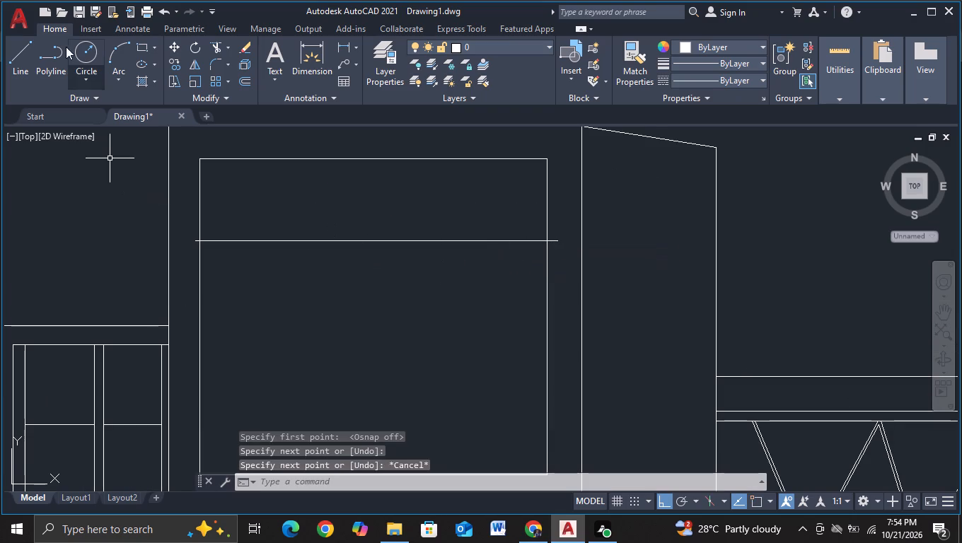
Trim the upper horizontal line's overshoots on both sides of the inner frame.
click(216, 47)
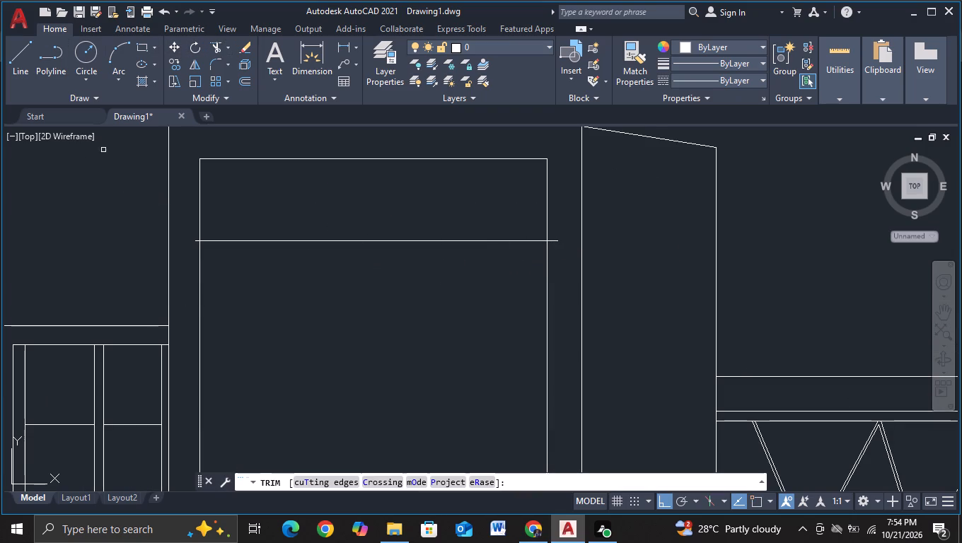
click(195, 242)
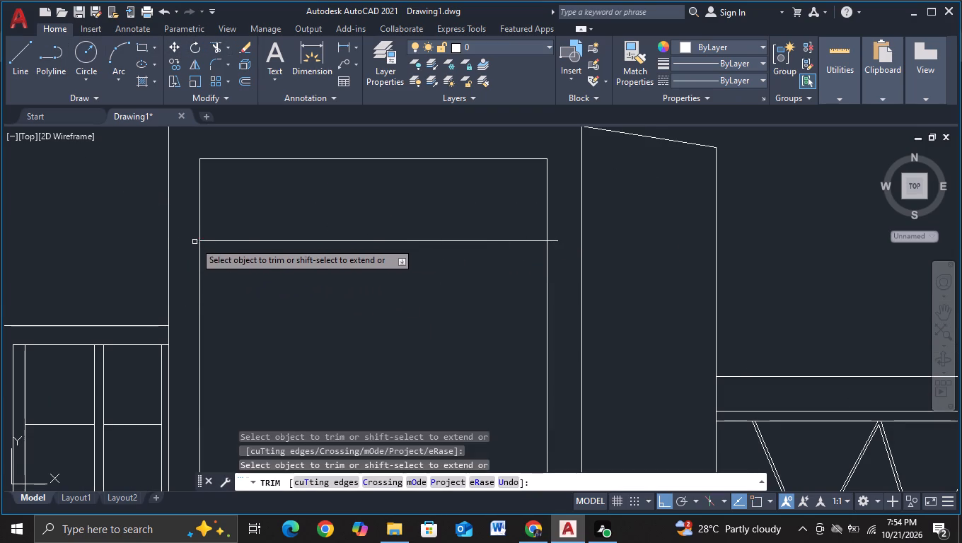
click(560, 240)
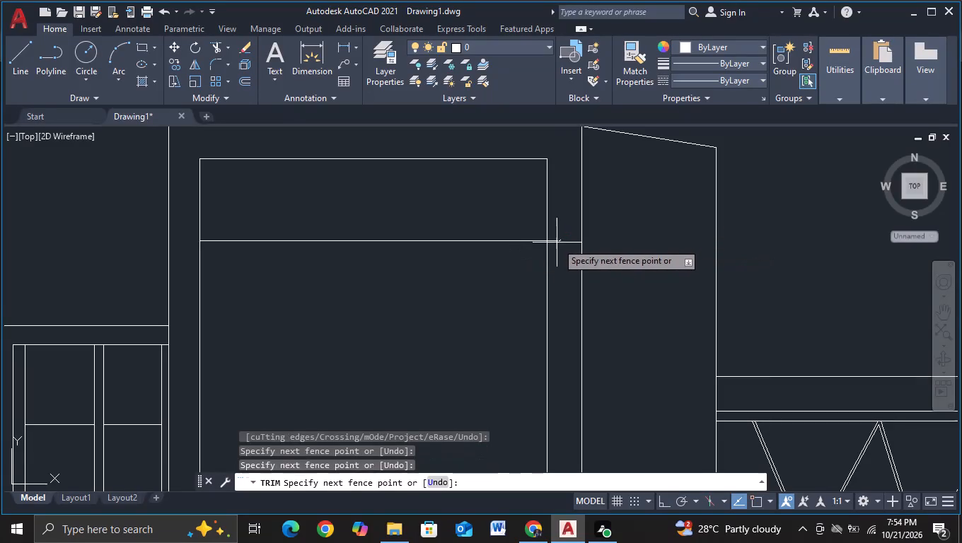
click(557, 238)
key(Escape)
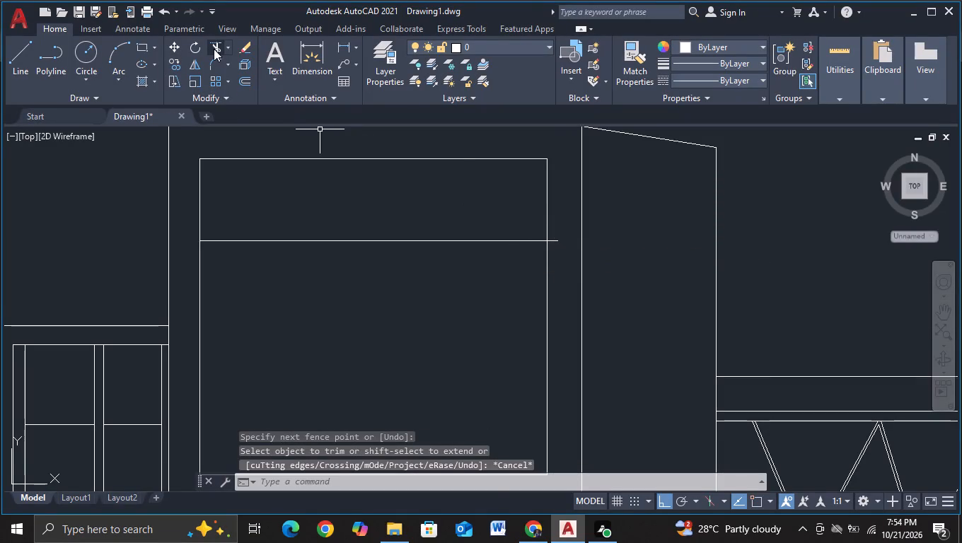
click(214, 49)
click(554, 233)
click(560, 257)
key(Escape)
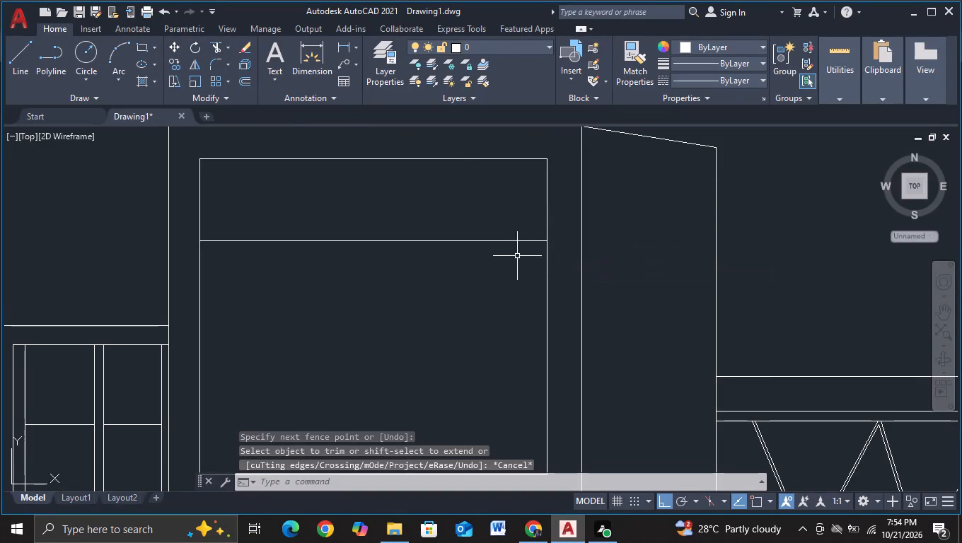
Copy the horizontal line to make two closely spaced divider pairs plus single lines just inside the frame's bottom and top edges.
click(514, 242)
key(c)
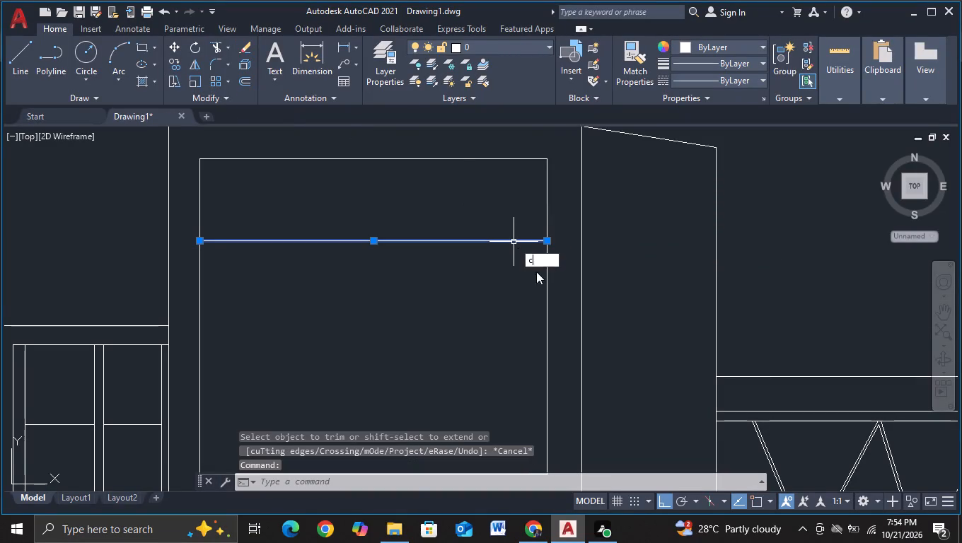
click(543, 288)
click(481, 244)
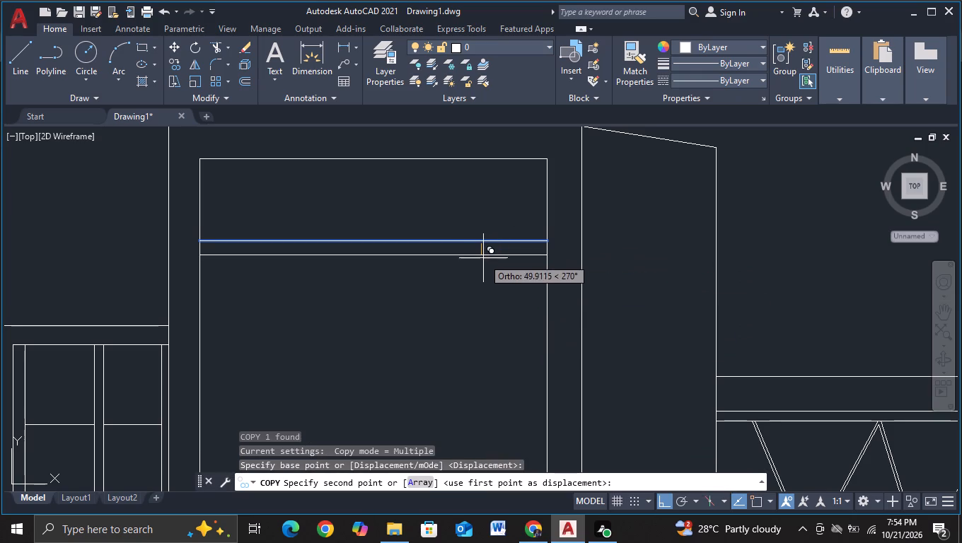
click(483, 255)
middle_drag(491, 339, 491, 279)
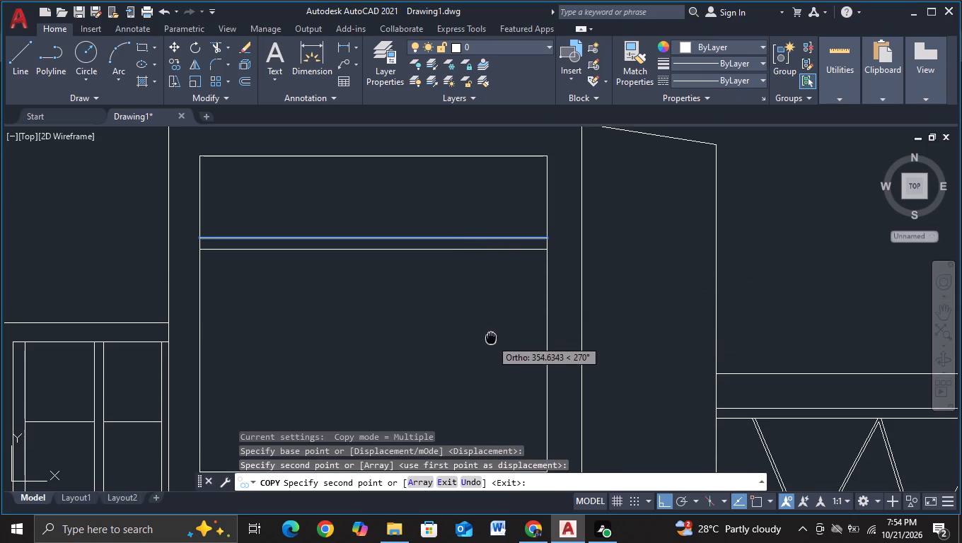
middle_drag(491, 279, 491, 275)
click(491, 271)
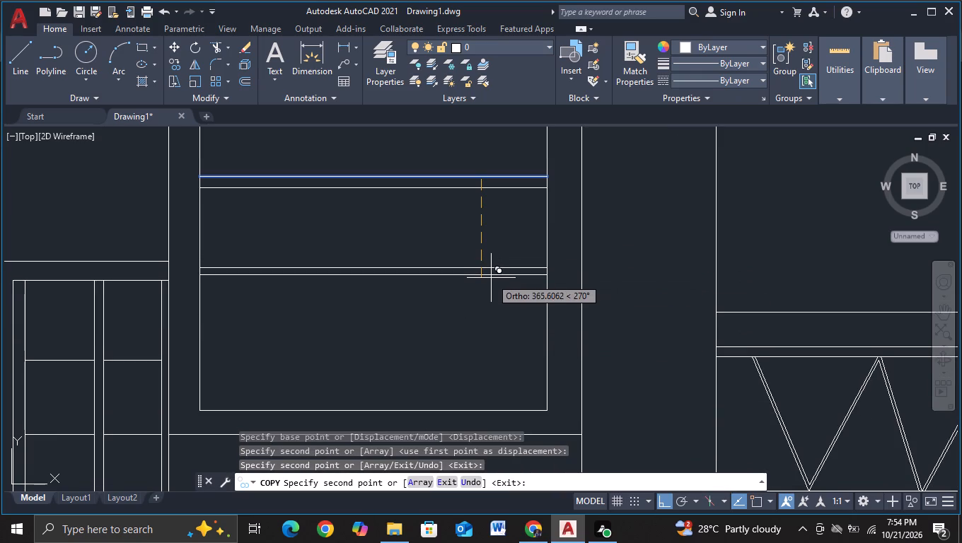
click(491, 281)
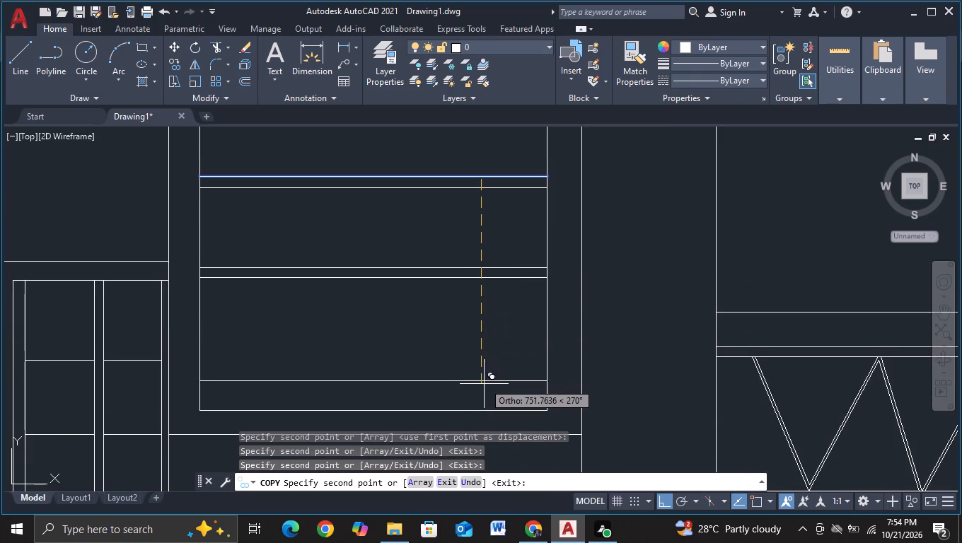
click(485, 399)
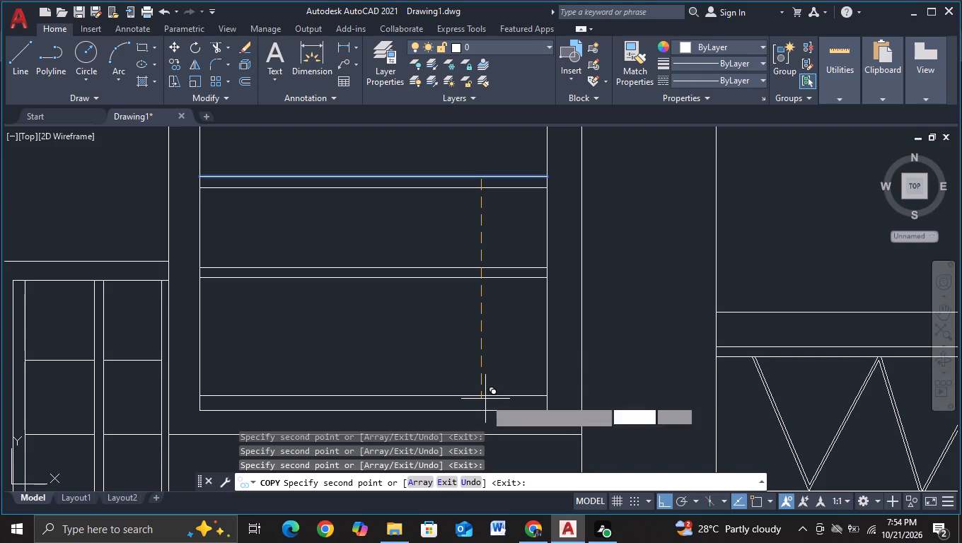
middle_drag(482, 329, 487, 414)
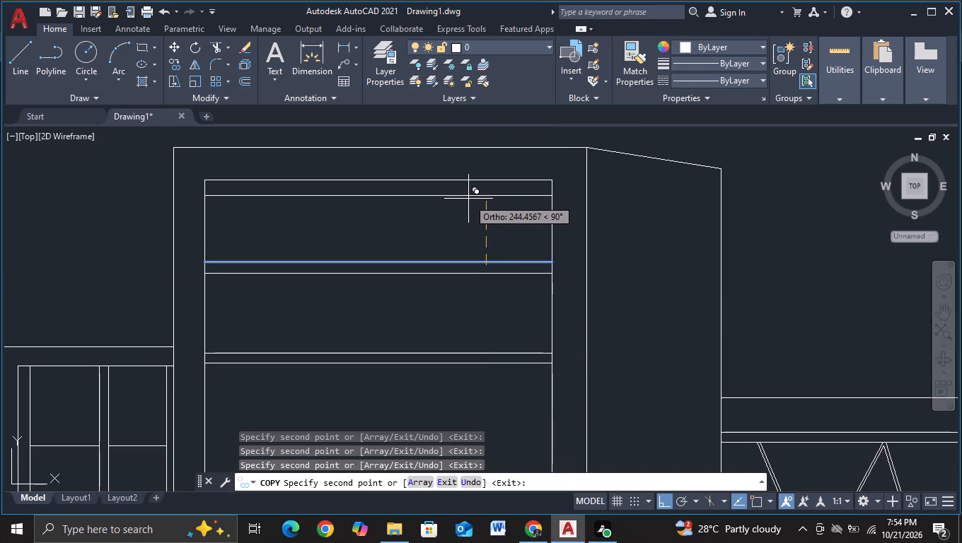
click(468, 197)
key(Escape)
Move the four middle divider lines straight down about 76 units within the frame.
drag(464, 228, 428, 341)
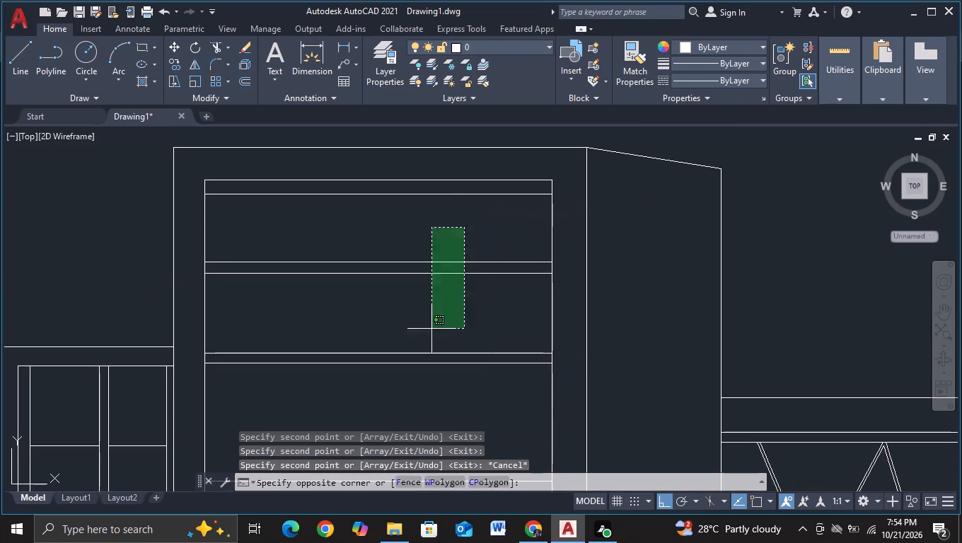
drag(428, 341, 419, 387)
middle_drag(424, 384, 430, 275)
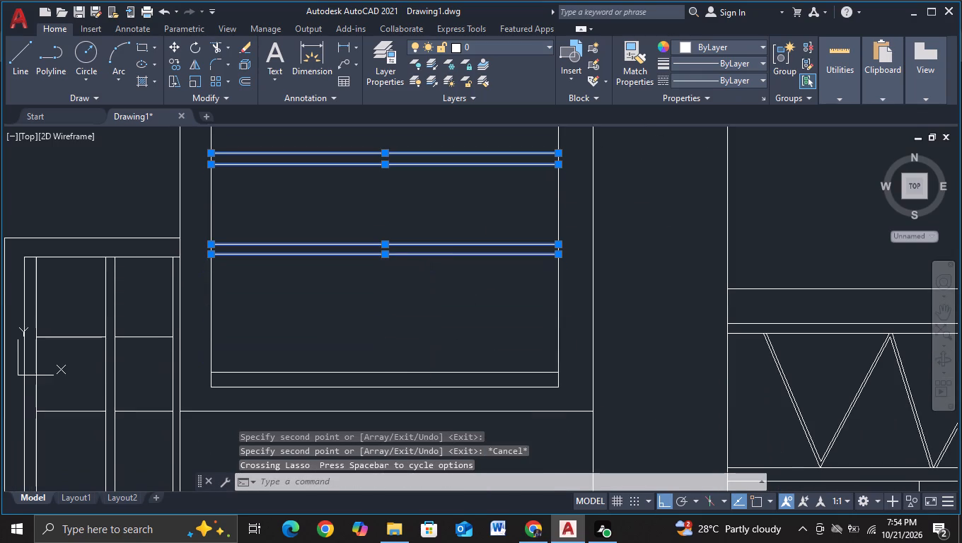
key(m)
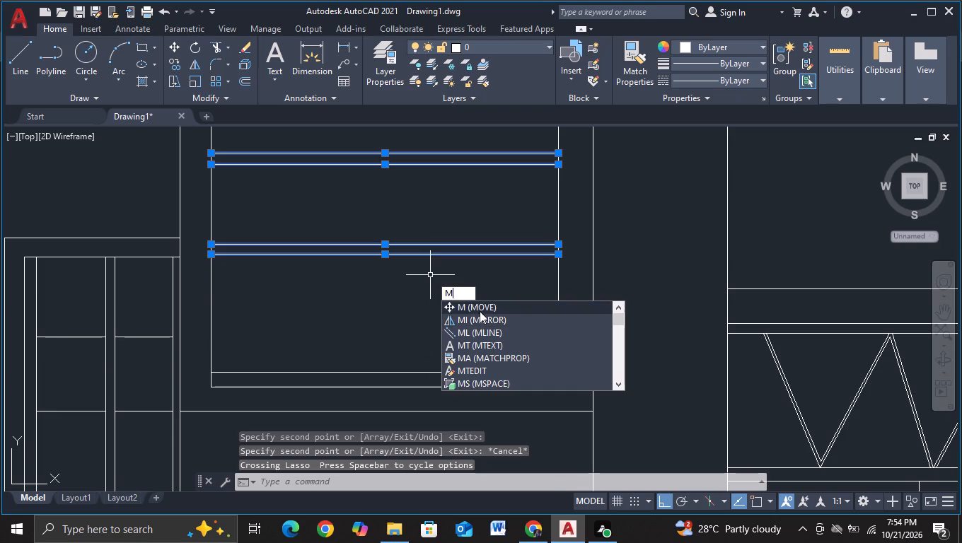
click(480, 311)
click(445, 230)
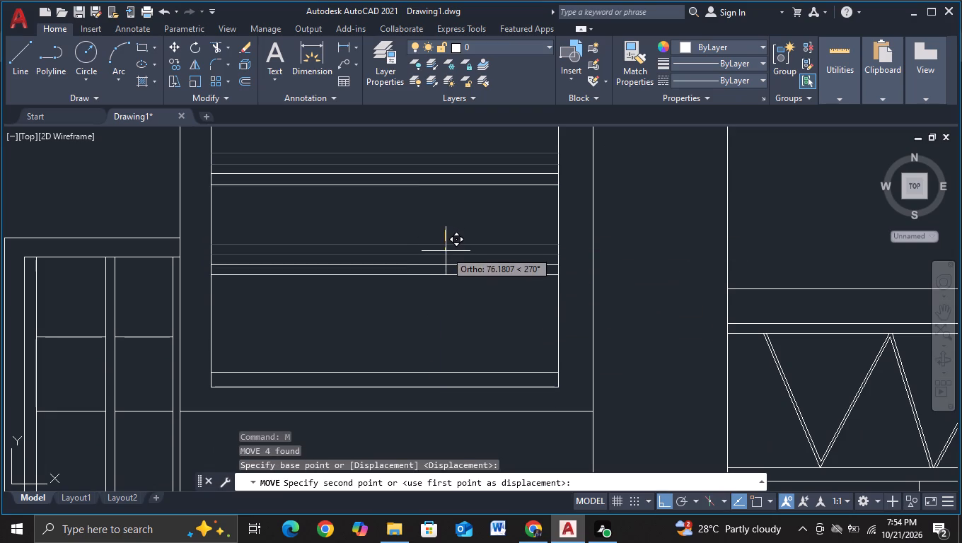
click(446, 251)
With object snap on, draw diagonal lines joining the inner frame's two upper corners to the block's upper corners.
scroll(446, 251, down, 1)
middle_drag(504, 297, 485, 327)
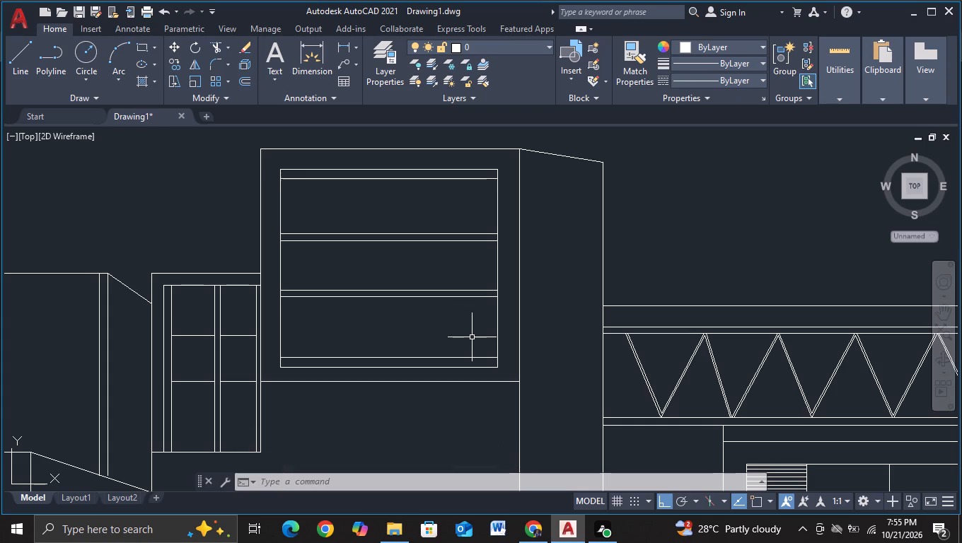
click(25, 62)
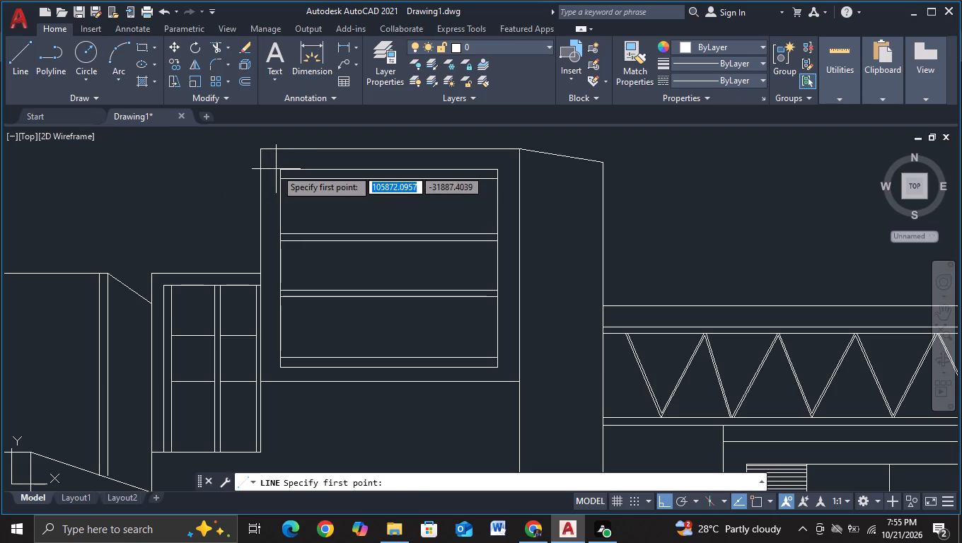
key(F3)
click(276, 169)
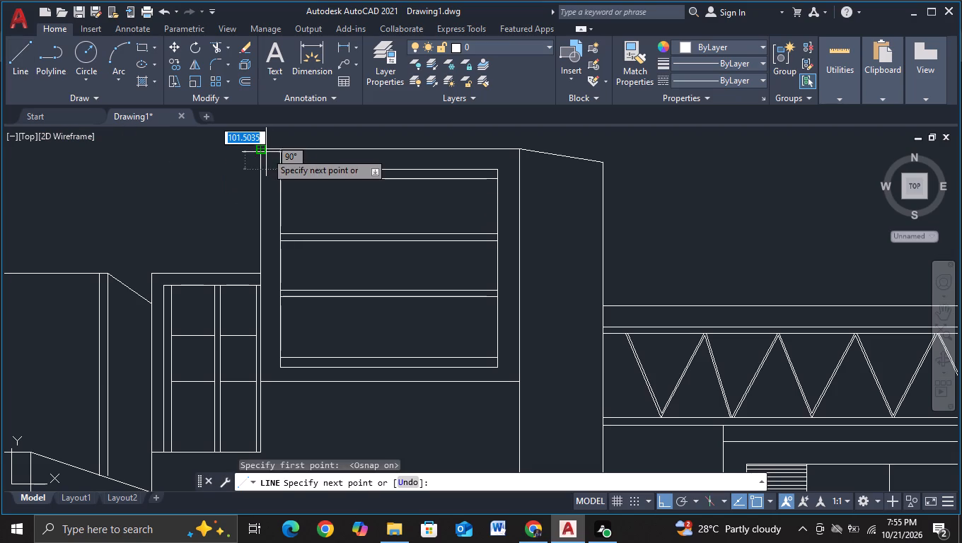
click(266, 152)
key(Escape)
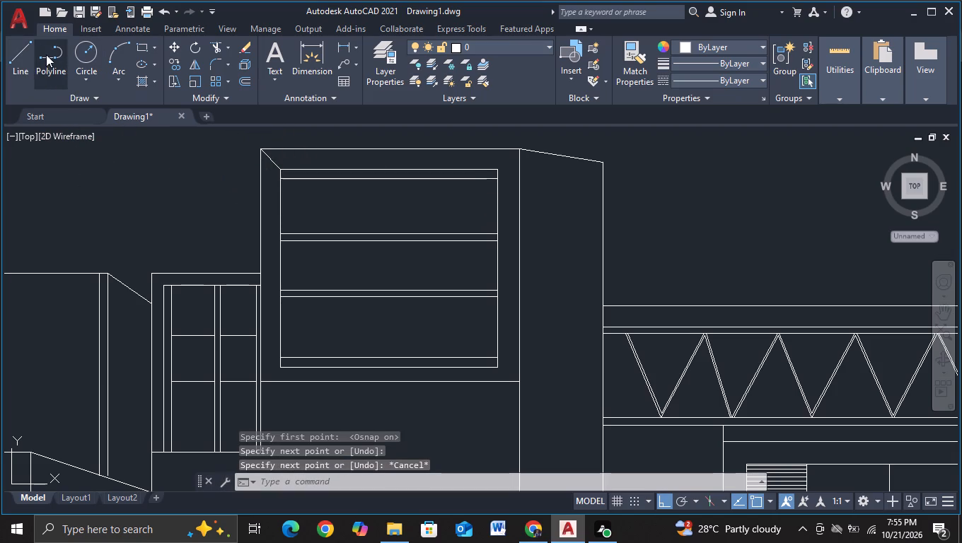
click(13, 60)
click(497, 165)
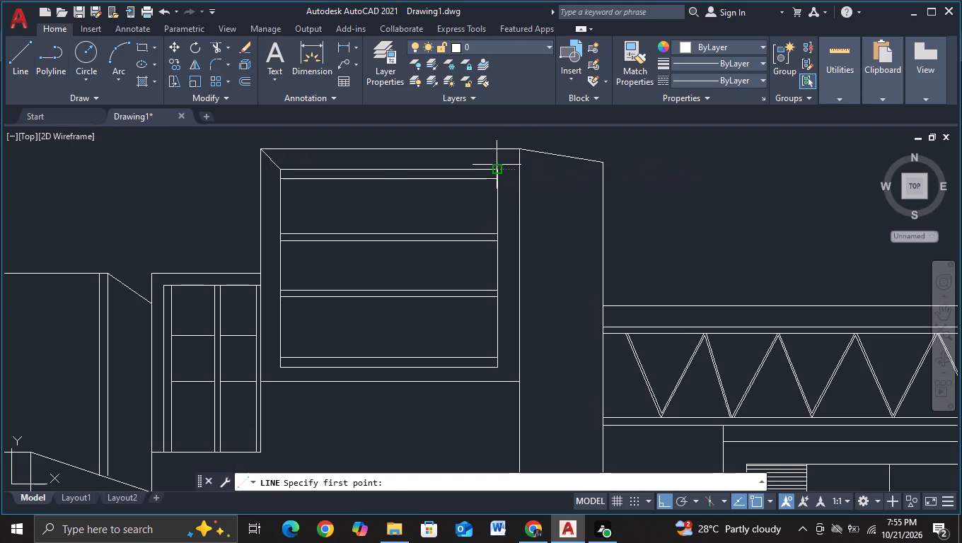
click(516, 150)
key(Escape)
Draw diagonal lines joining the inner frame's two lower corners to the matching lower corners of the block's face.
click(23, 59)
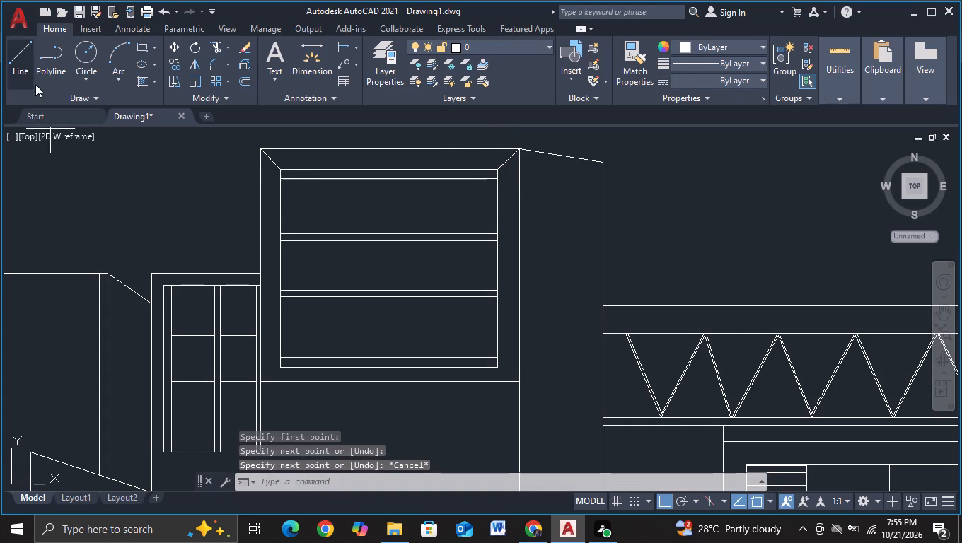
click(284, 369)
click(271, 379)
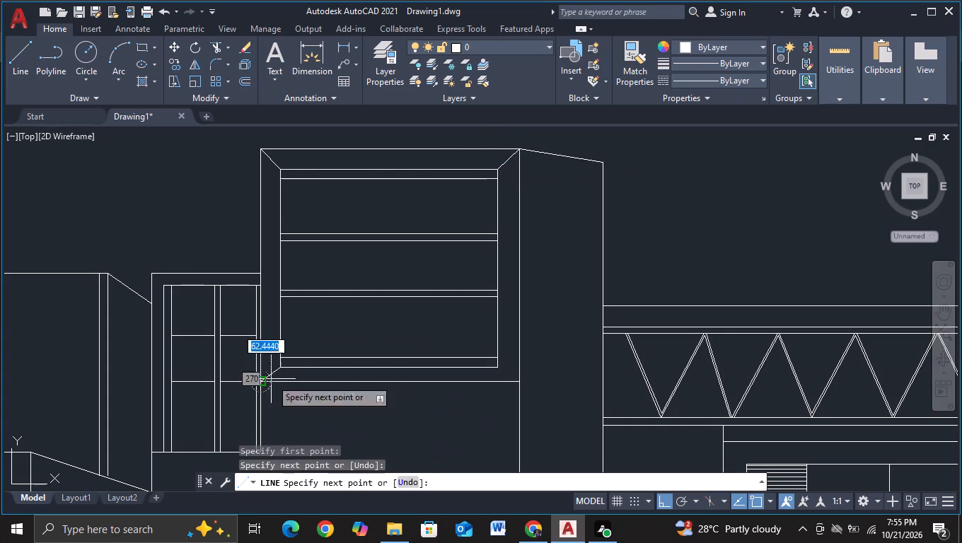
key(Escape)
click(15, 78)
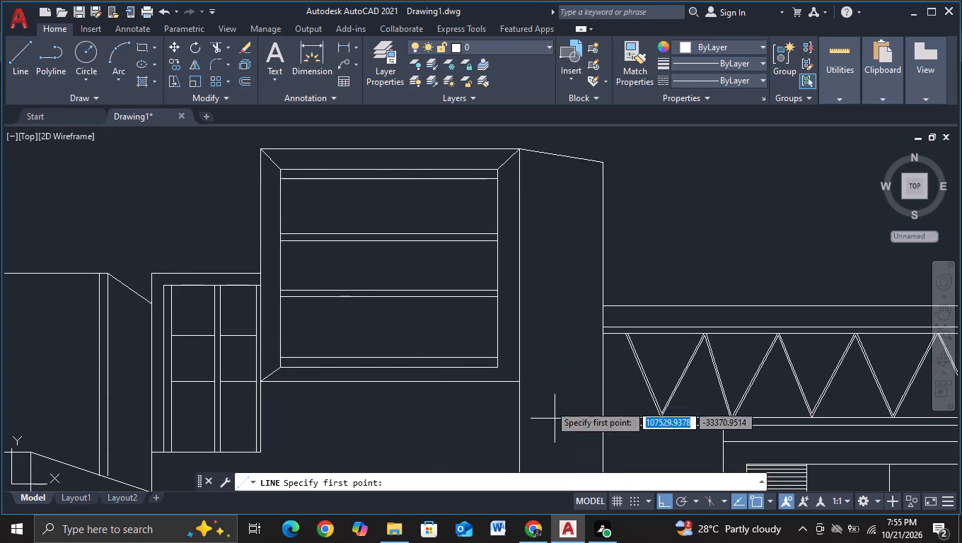
click(503, 370)
click(523, 388)
key(Escape)
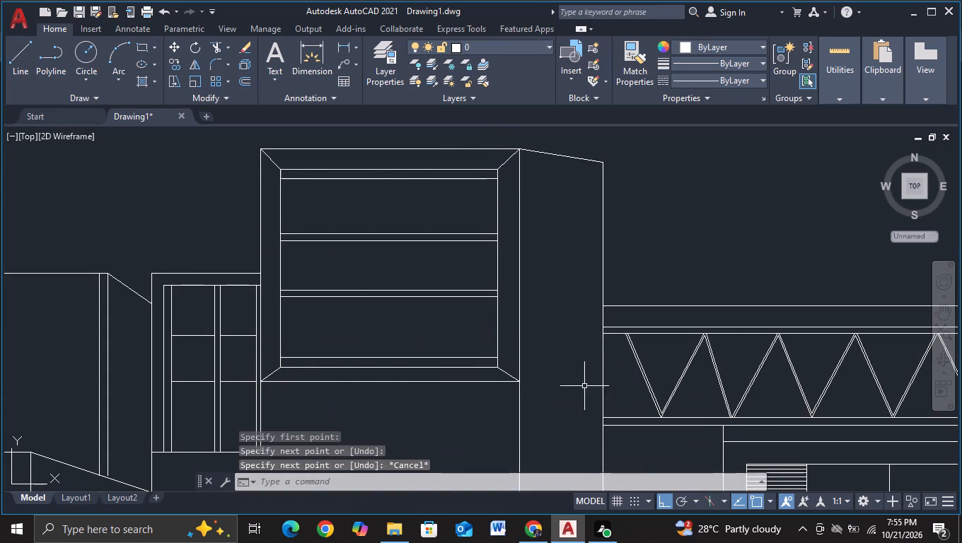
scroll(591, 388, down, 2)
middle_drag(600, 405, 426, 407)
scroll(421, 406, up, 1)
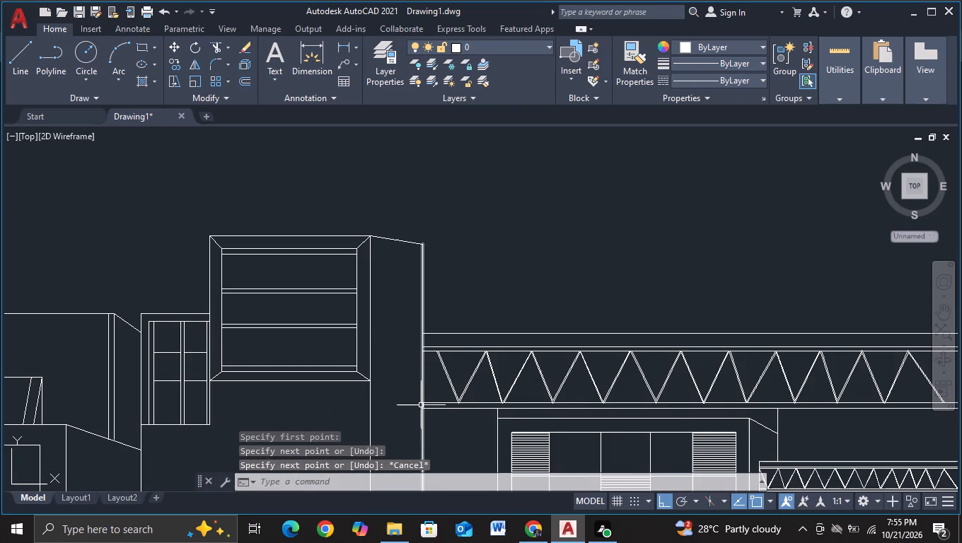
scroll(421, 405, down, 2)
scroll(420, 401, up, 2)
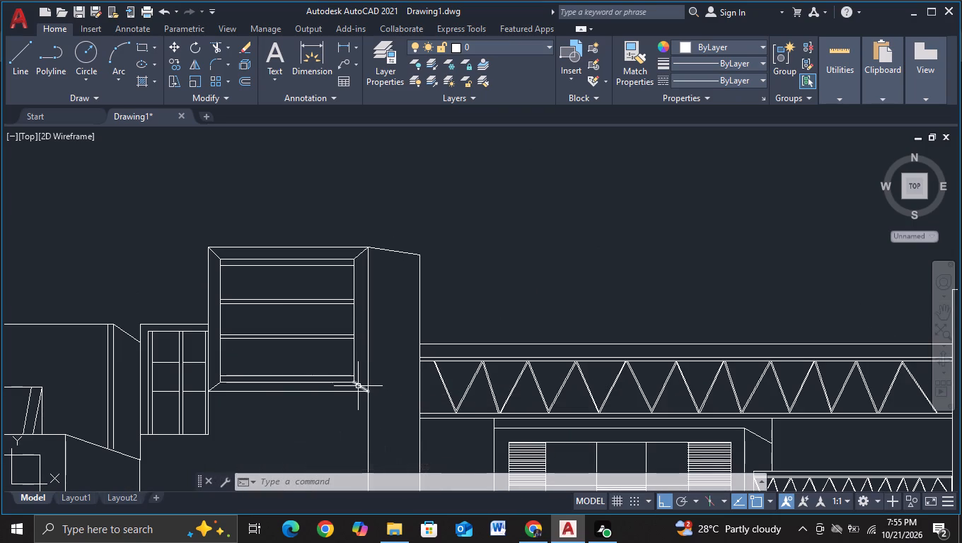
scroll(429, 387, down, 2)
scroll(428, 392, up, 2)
Scale down the inner frame with all its dividers about the lowest divider's right end, leaving out the corner diagonals.
middle_drag(322, 413, 377, 402)
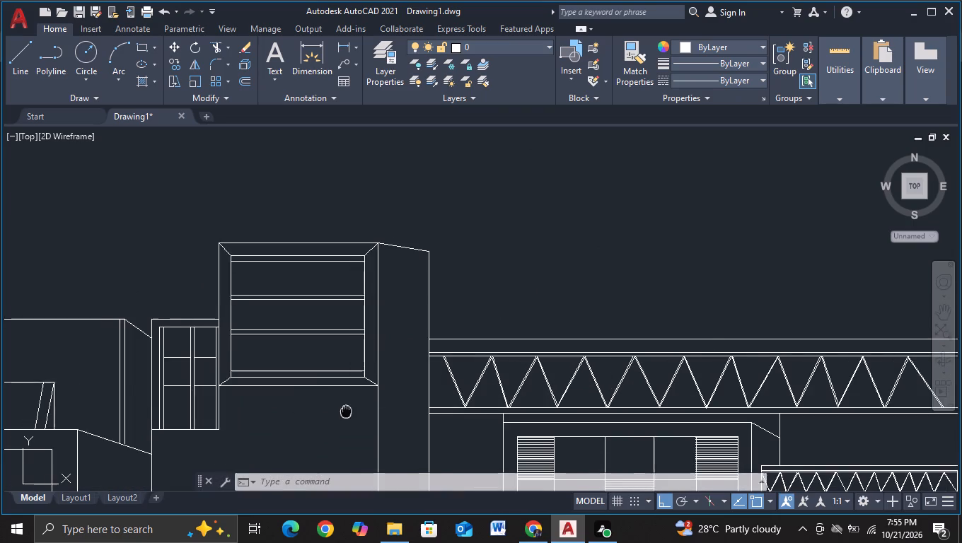
middle_drag(377, 402, 409, 391)
scroll(333, 311, up, 2)
scroll(270, 201, down, 1)
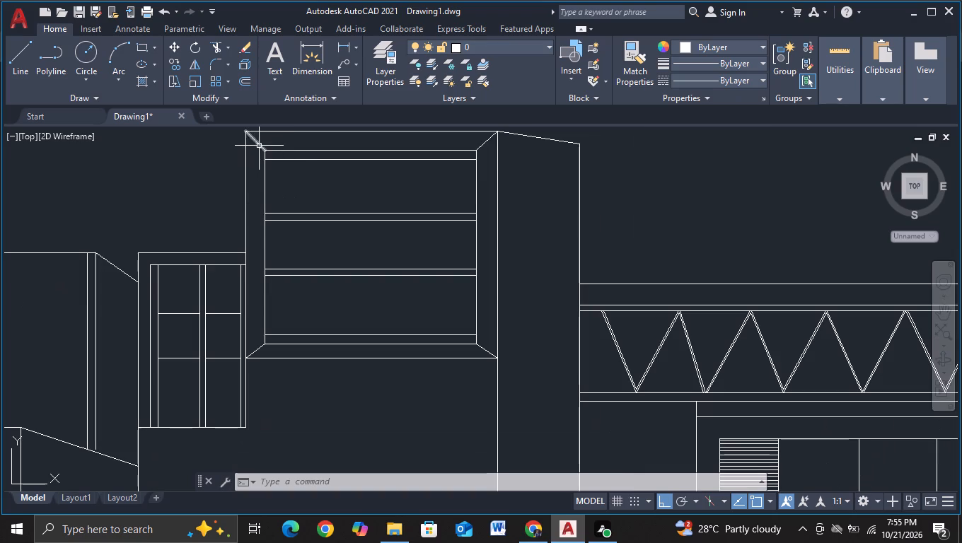
click(260, 138)
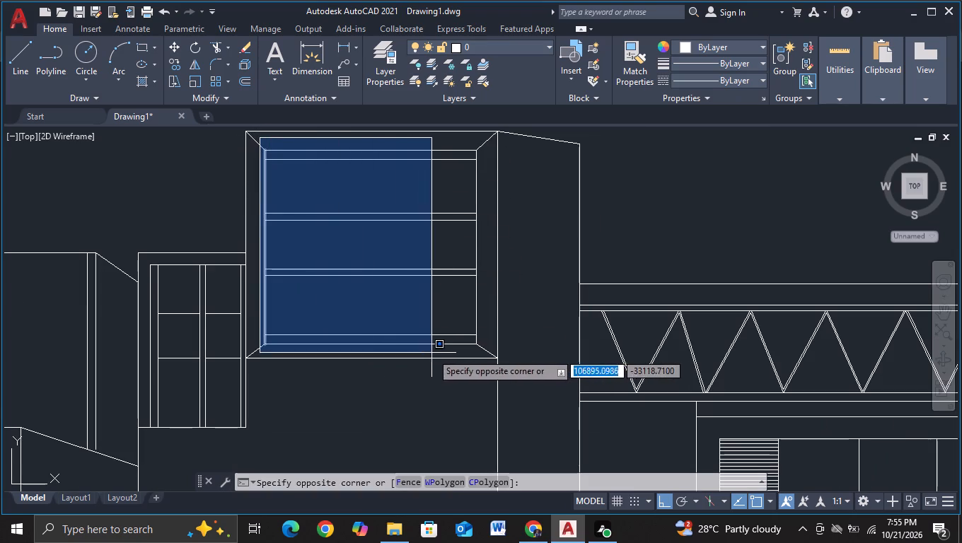
click(487, 351)
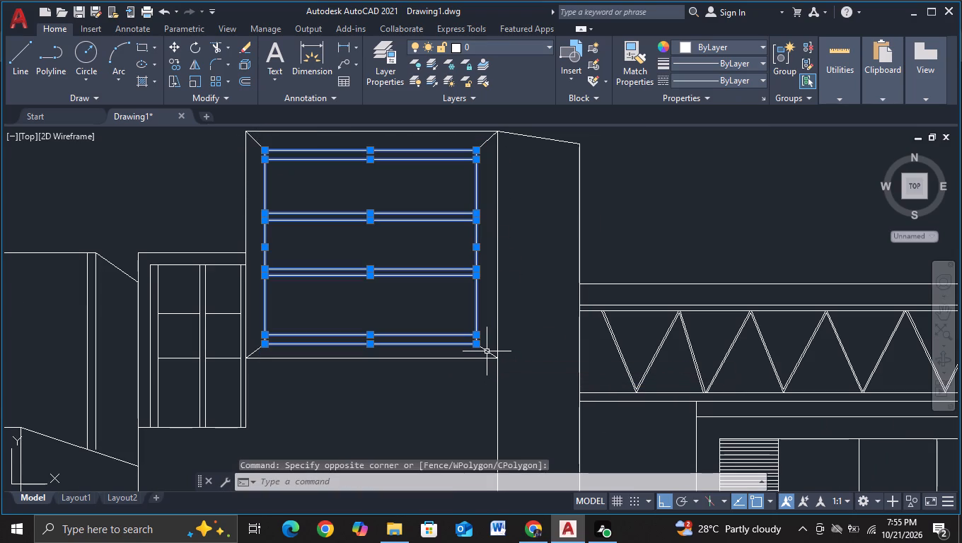
key(s)
click(571, 396)
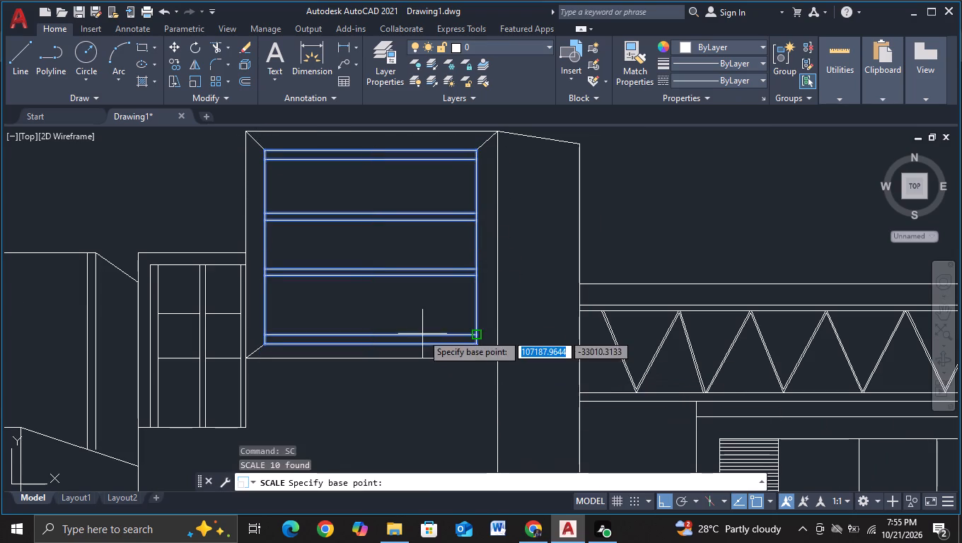
click(422, 334)
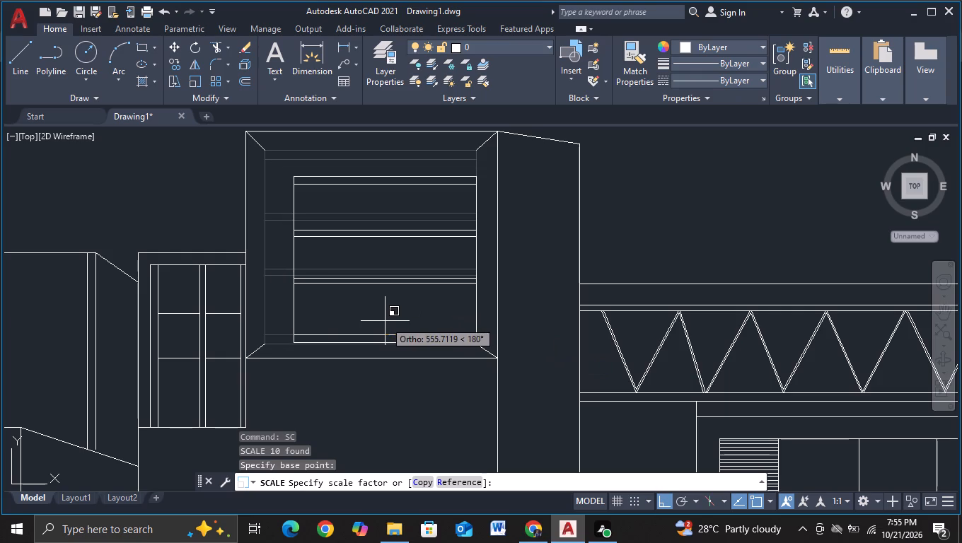
click(401, 323)
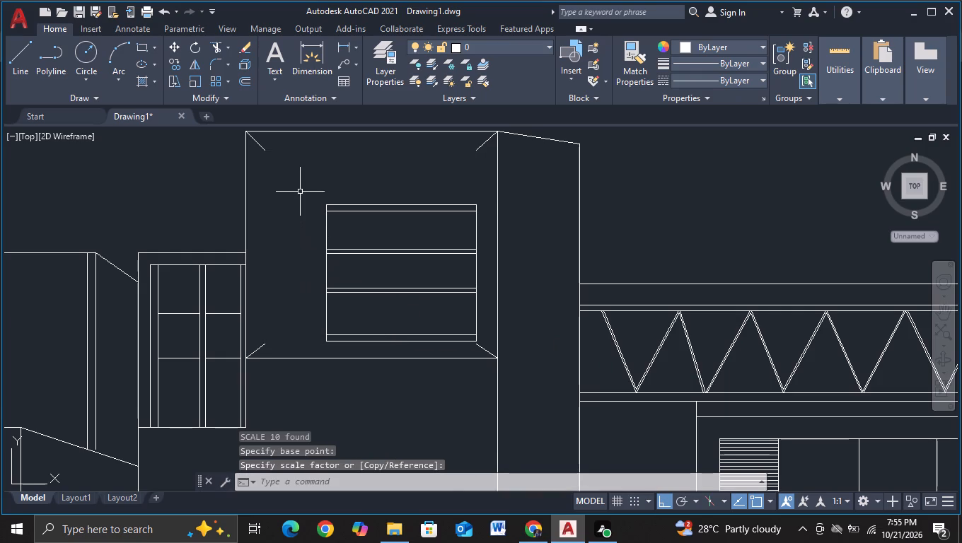
With ortho and object snap off, move the inner frame and its dividers about 218 units up and to the left, toward the face's centre.
click(305, 182)
click(489, 351)
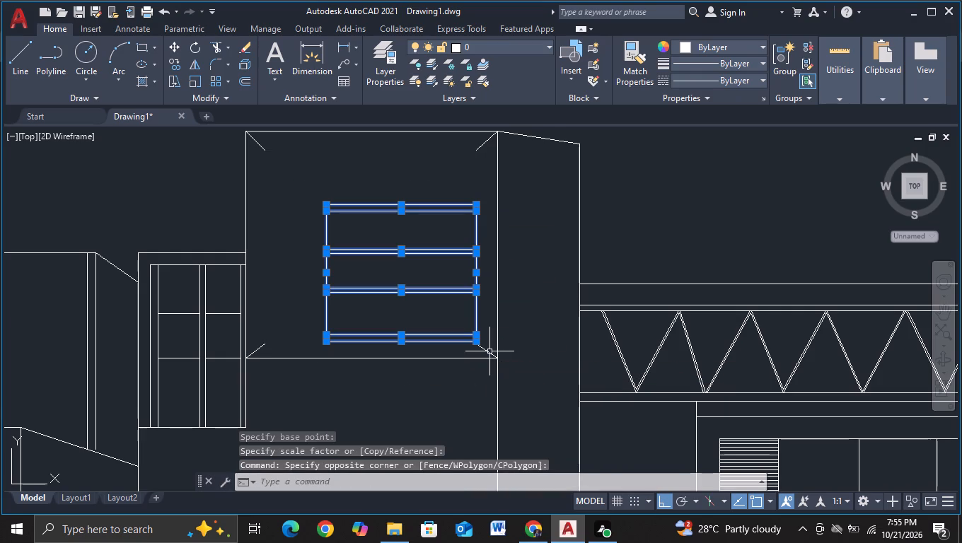
key(m)
click(561, 381)
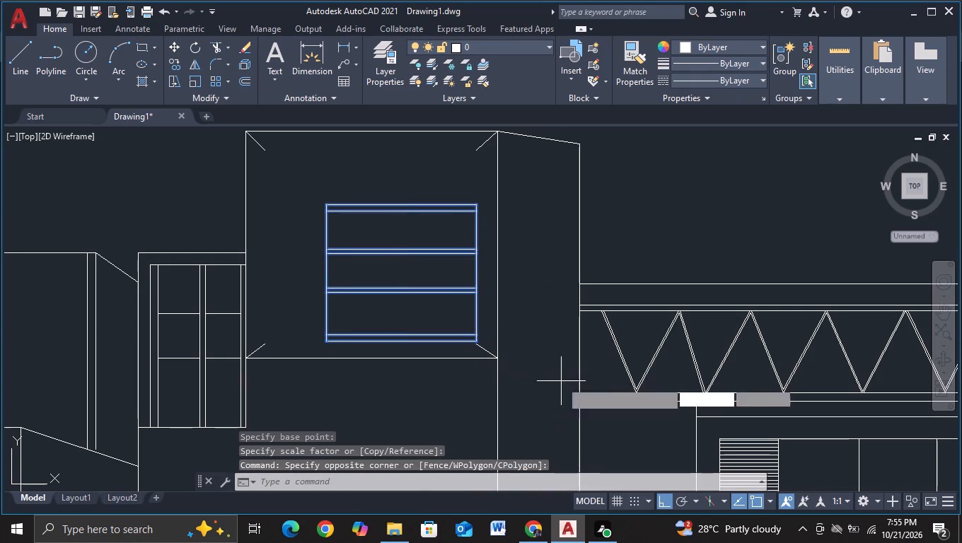
click(445, 306)
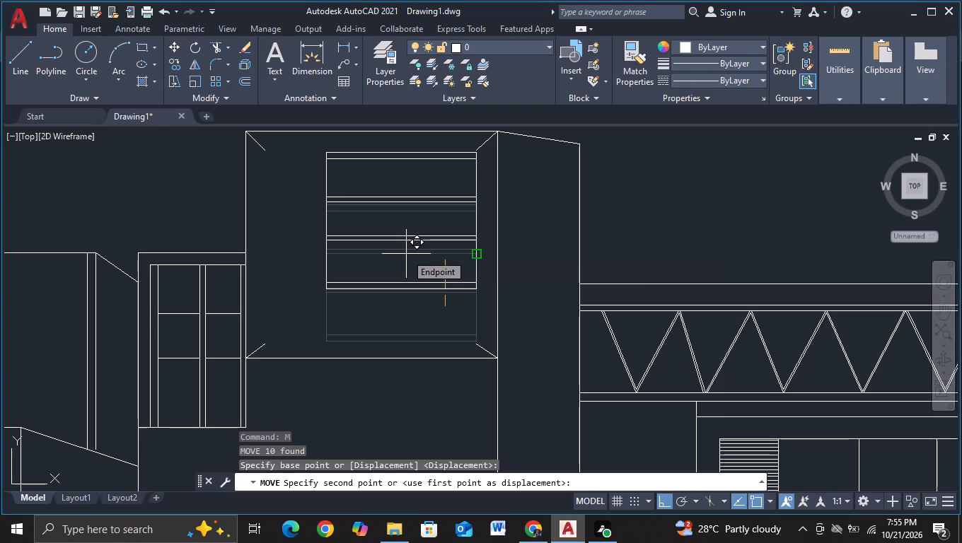
key(F8)
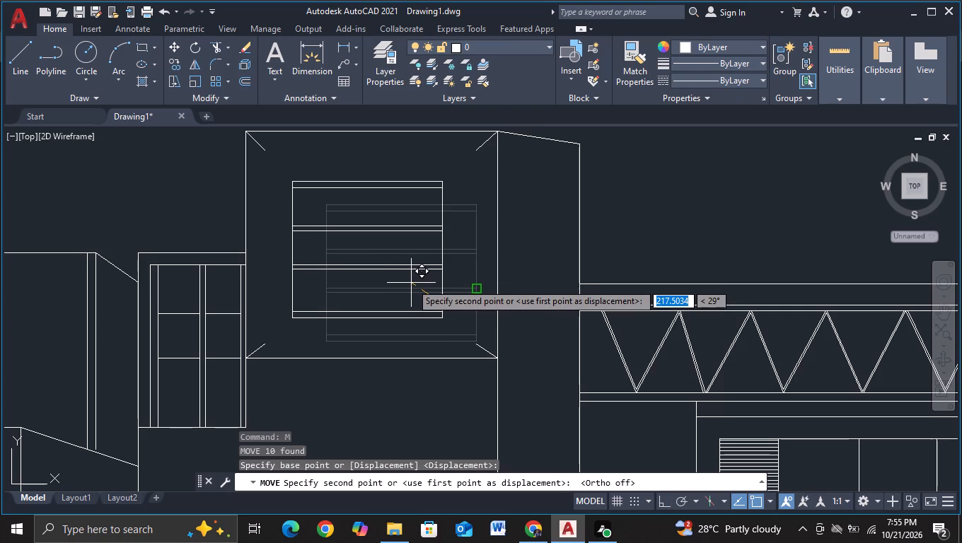
key(F3)
click(411, 283)
key(Escape)
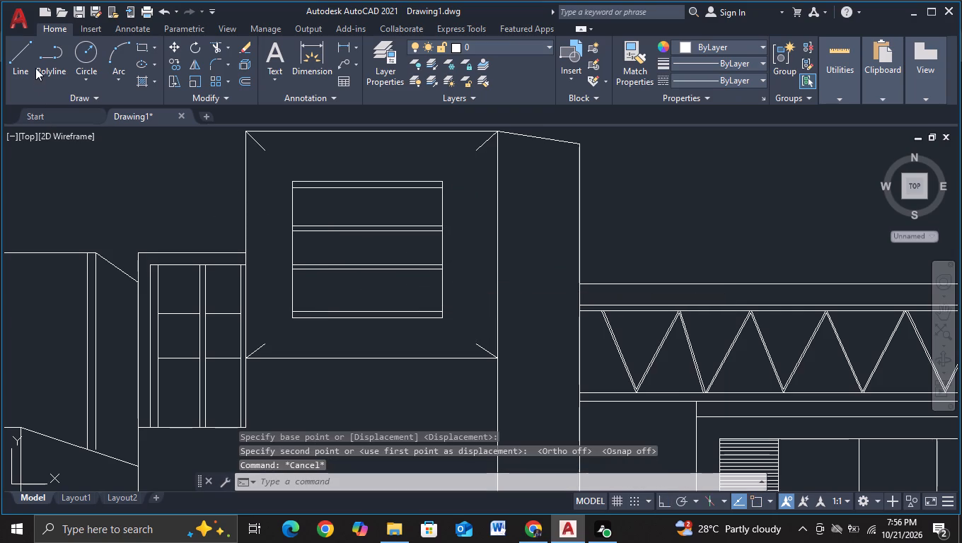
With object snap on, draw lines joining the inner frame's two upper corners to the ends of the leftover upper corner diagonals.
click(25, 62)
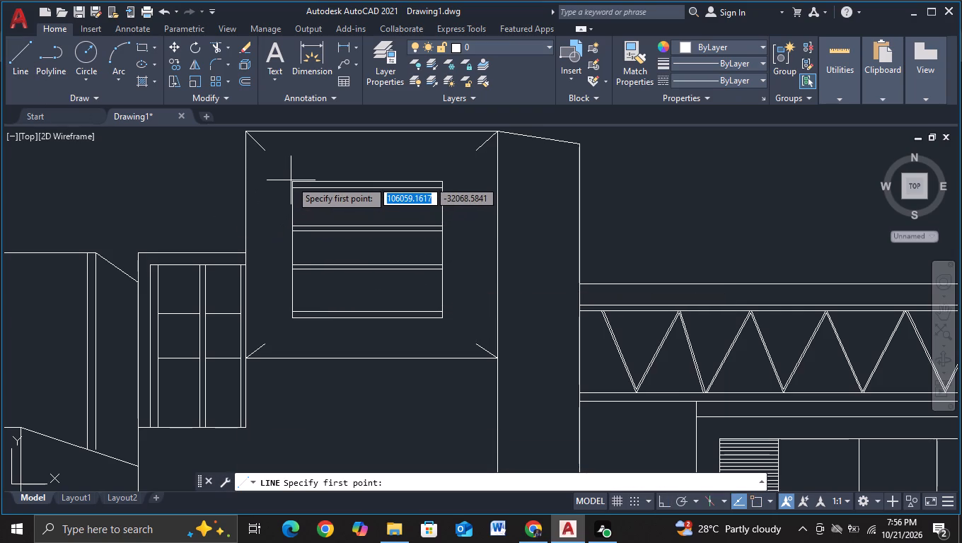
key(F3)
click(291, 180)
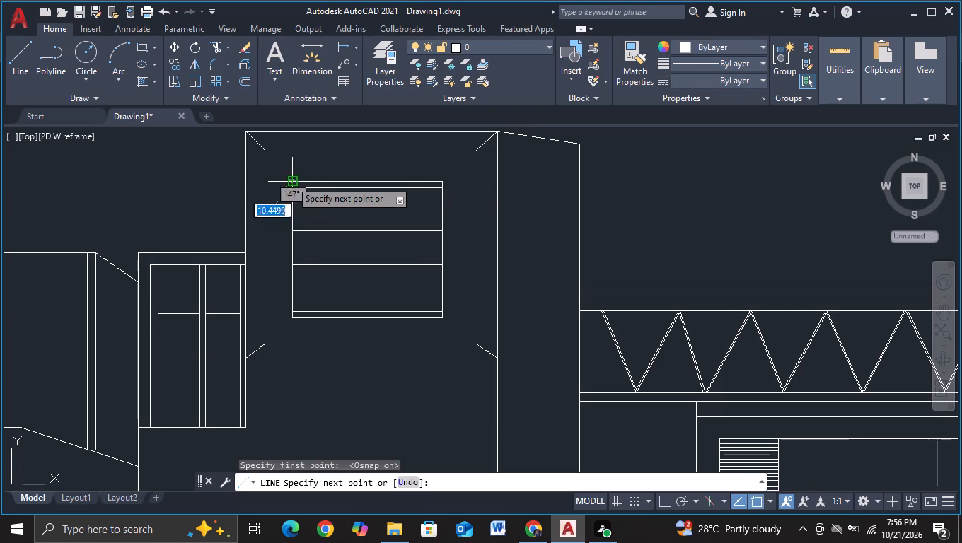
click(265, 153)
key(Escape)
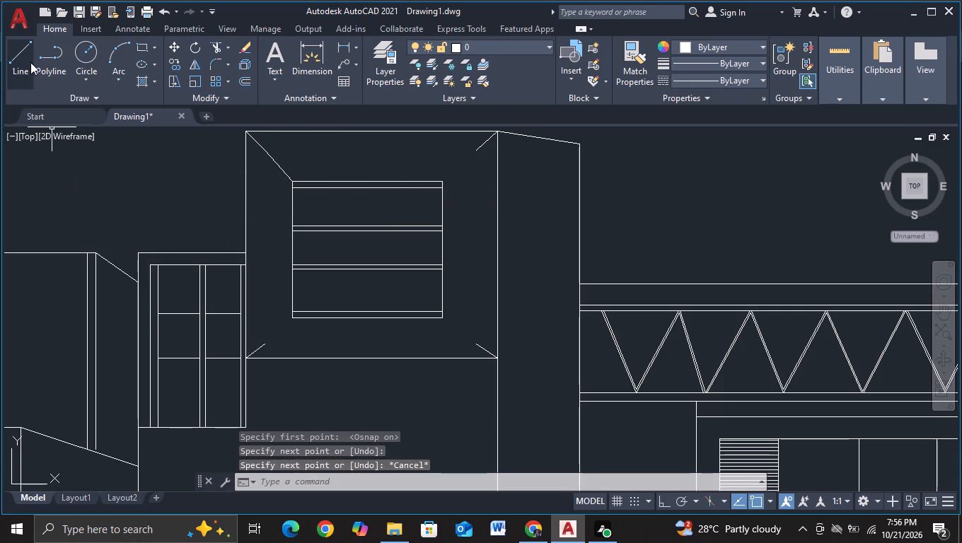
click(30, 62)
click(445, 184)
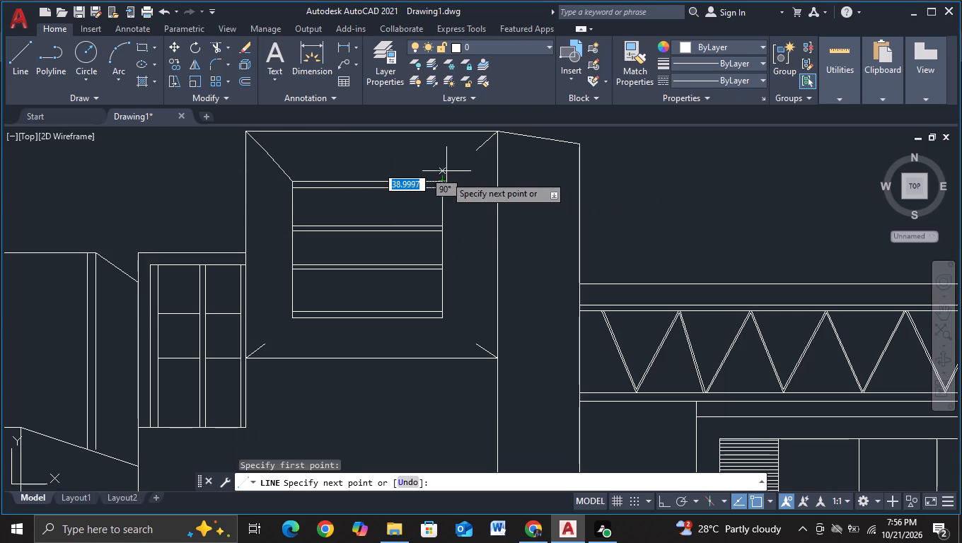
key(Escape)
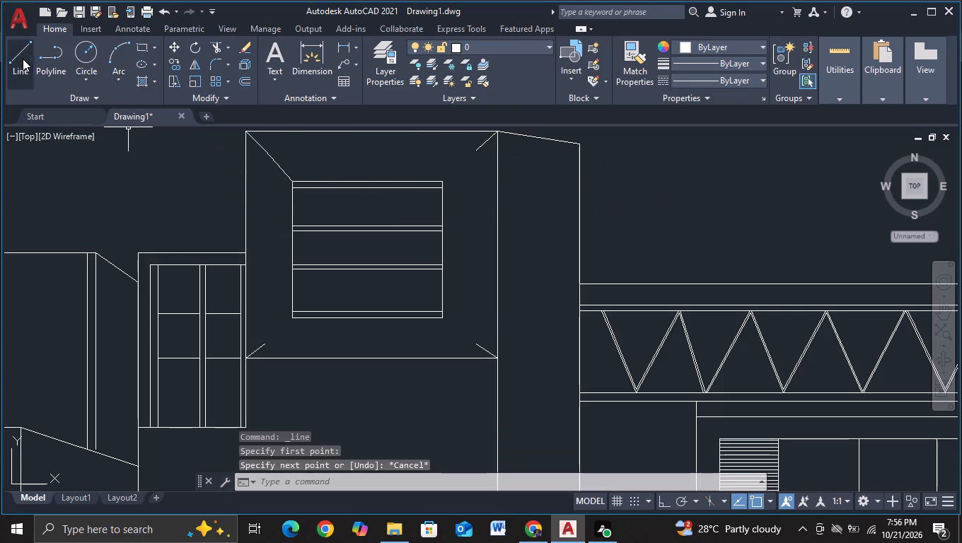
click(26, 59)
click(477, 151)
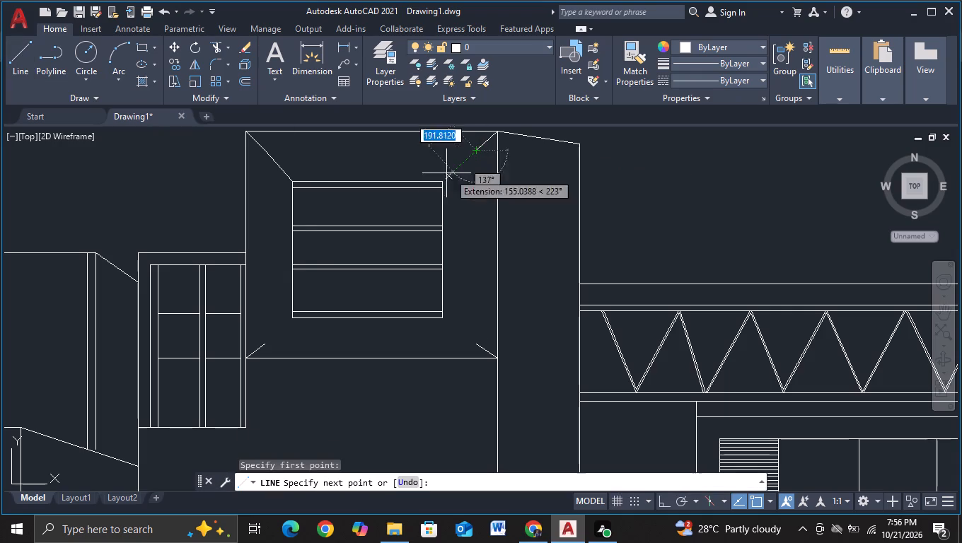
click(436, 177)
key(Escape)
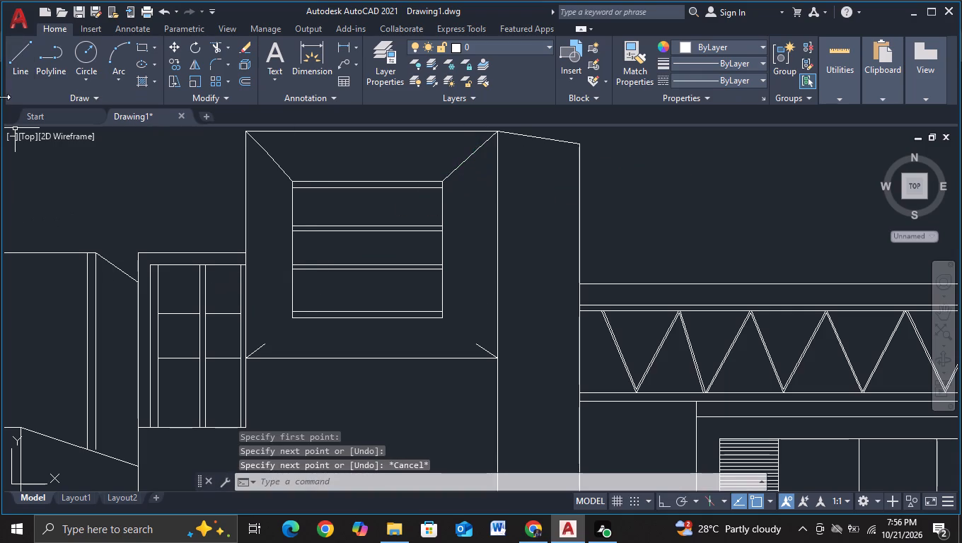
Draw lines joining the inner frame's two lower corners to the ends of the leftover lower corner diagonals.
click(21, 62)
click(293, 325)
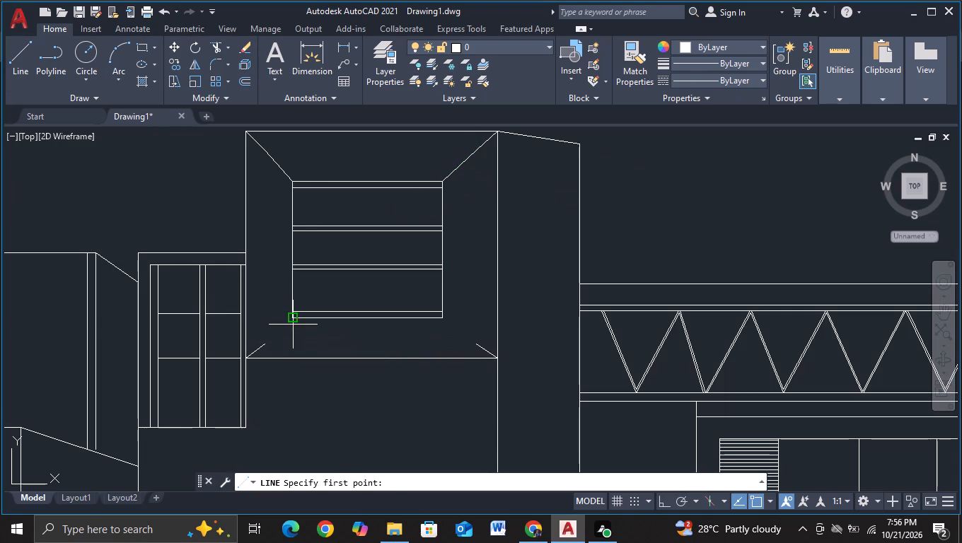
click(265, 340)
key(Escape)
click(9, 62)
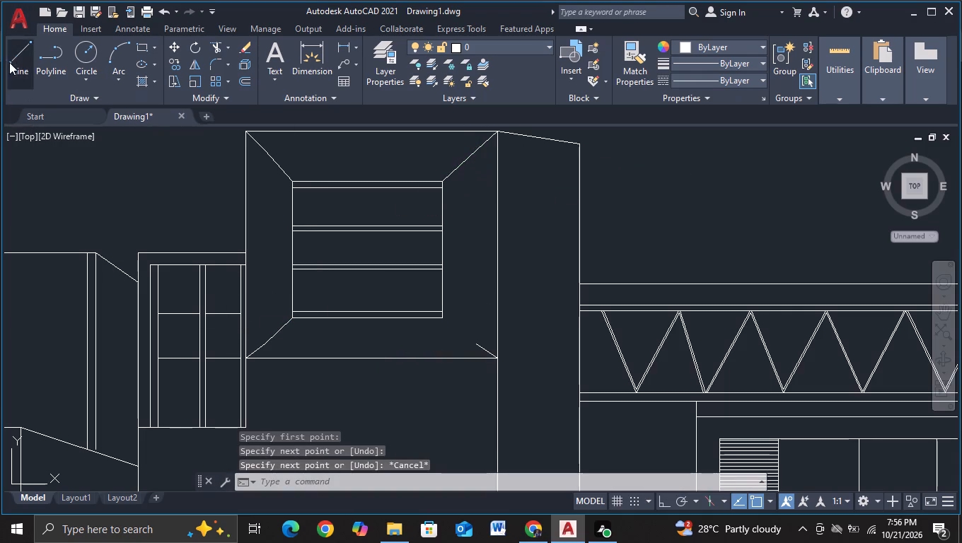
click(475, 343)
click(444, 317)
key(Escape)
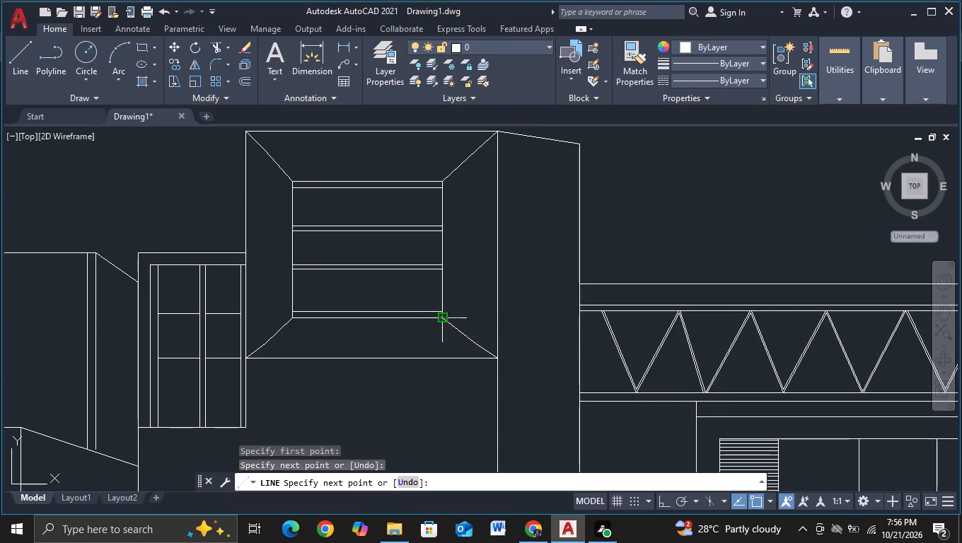
Trim away all four two-piece corner diagonals around the inner frame, including the short stubs at the block face's corners.
scroll(466, 339, down, 3)
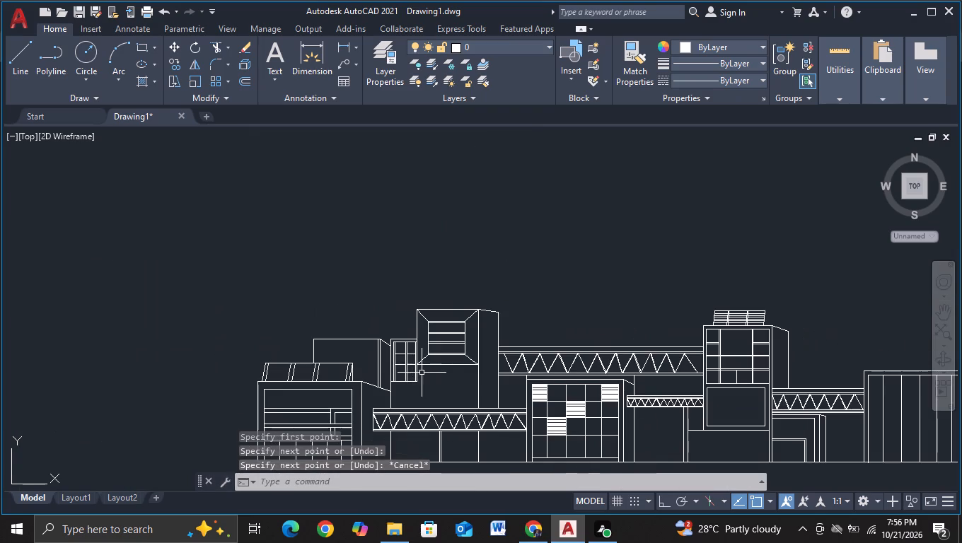
middle_drag(454, 390, 417, 354)
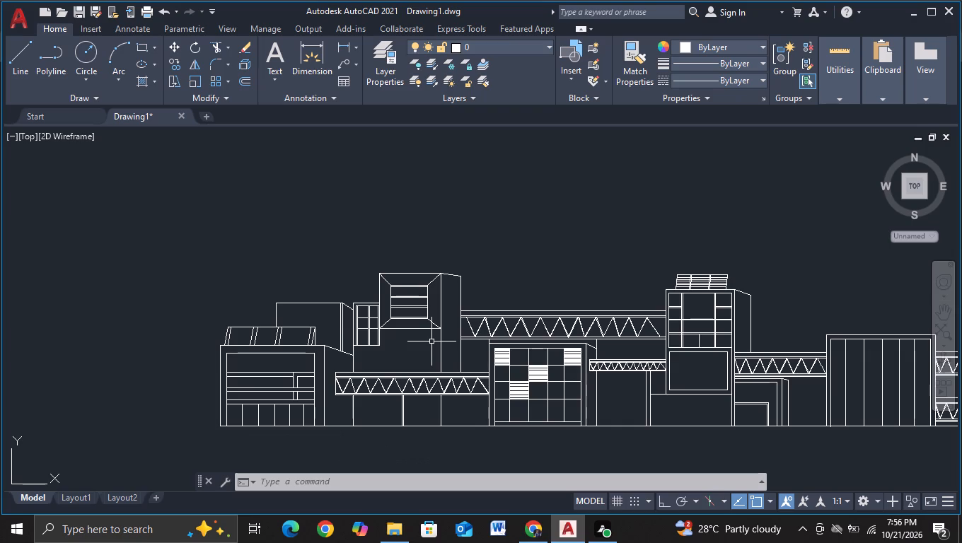
scroll(430, 340, up, 1)
middle_drag(429, 346, 418, 381)
scroll(411, 385, up, 2)
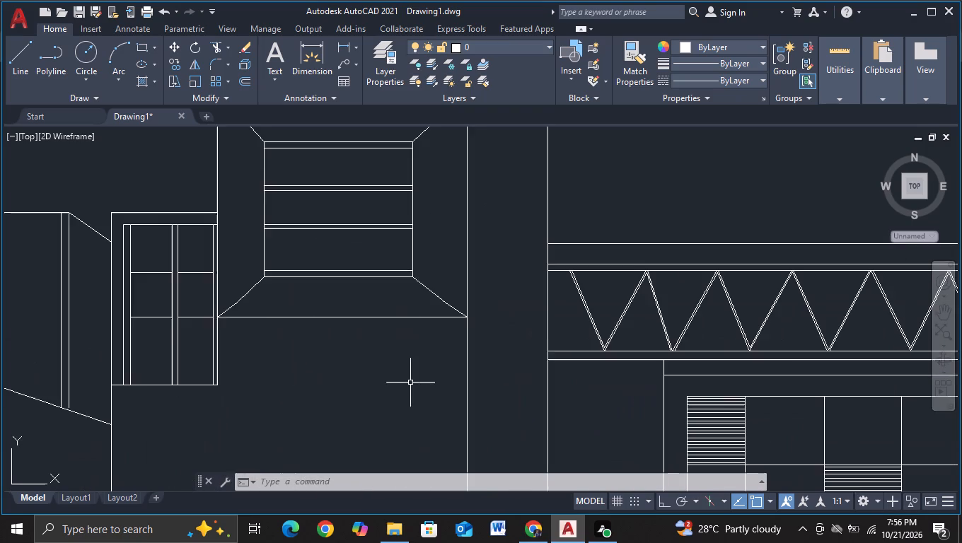
middle_drag(401, 383, 408, 412)
click(218, 45)
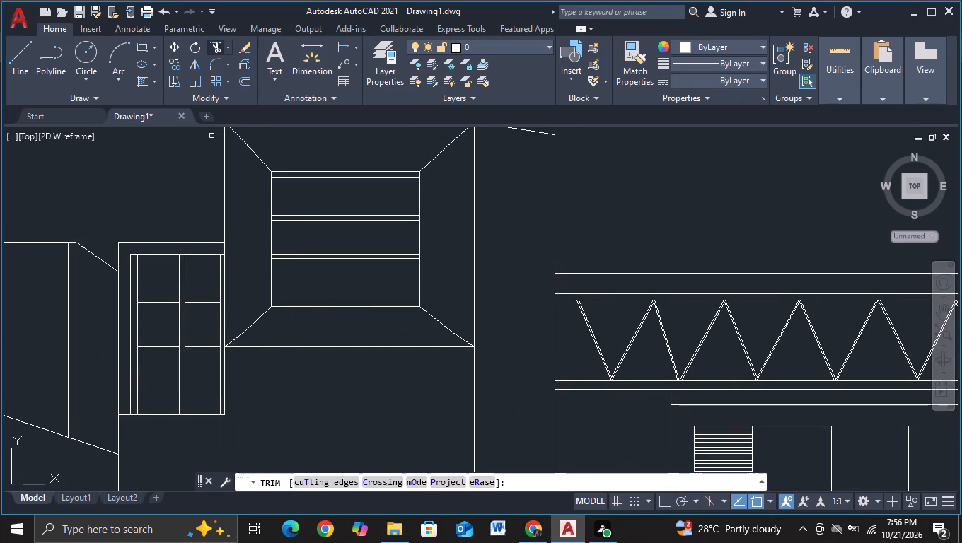
drag(257, 136, 251, 337)
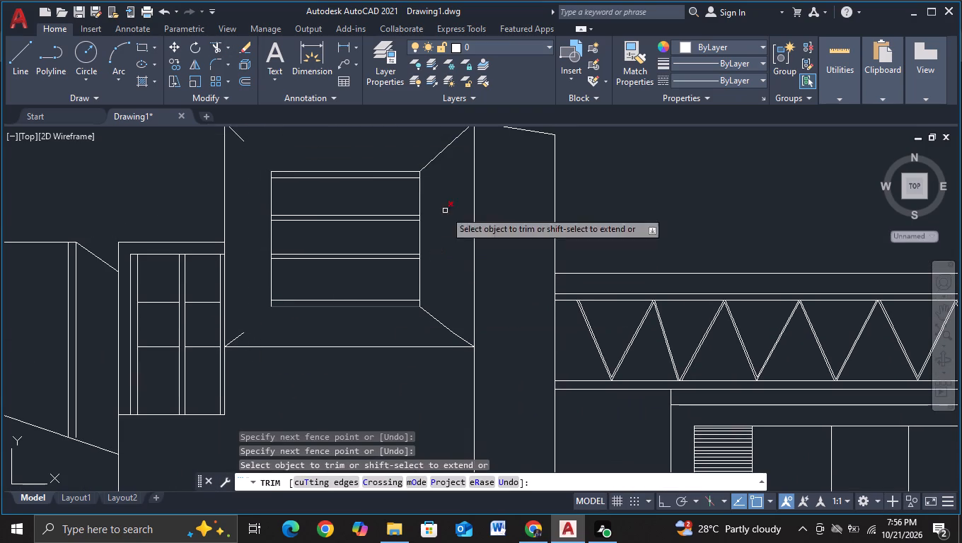
drag(438, 136, 439, 341)
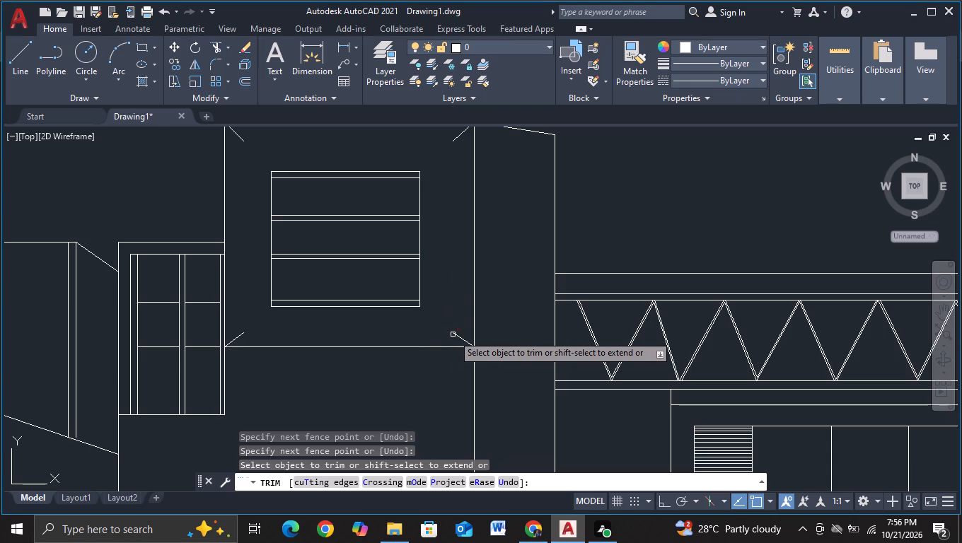
click(453, 334)
click(455, 136)
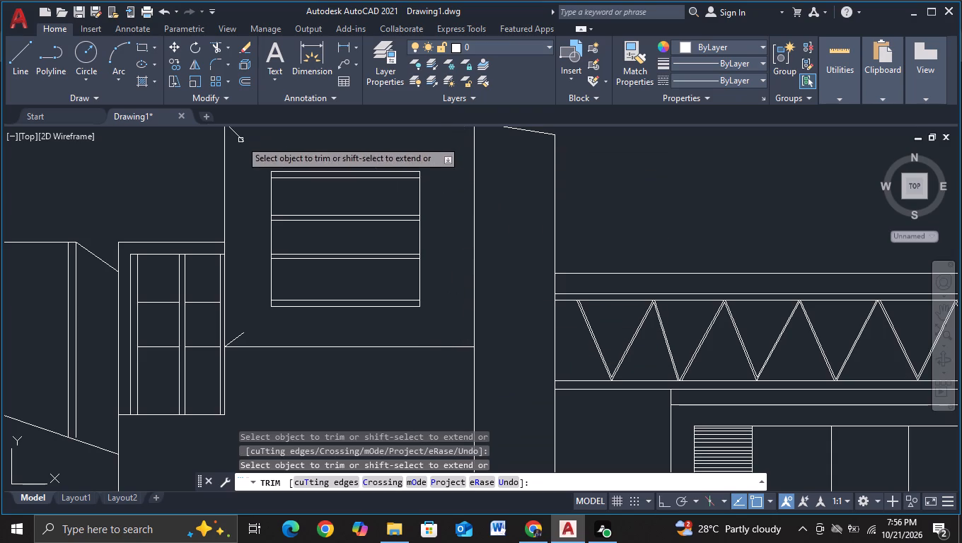
click(240, 140)
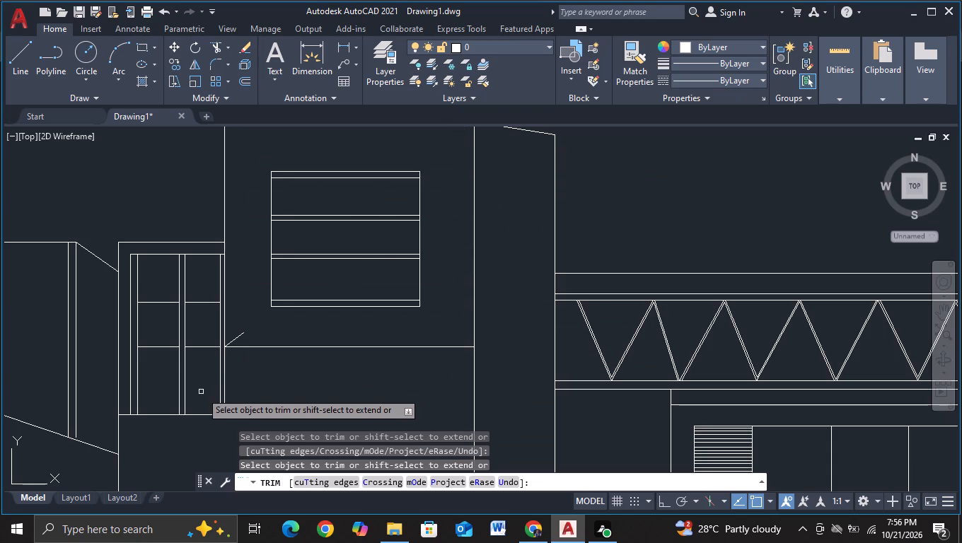
click(238, 335)
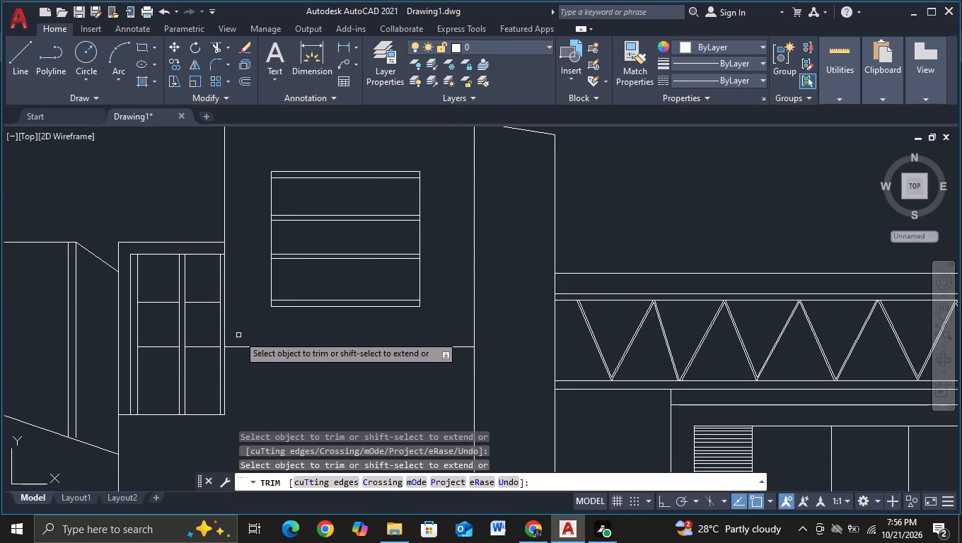
key(Escape)
Trim the short end of the adjoining four-pane window's top line where it overruns toward the upper block's left edge.
click(16, 63)
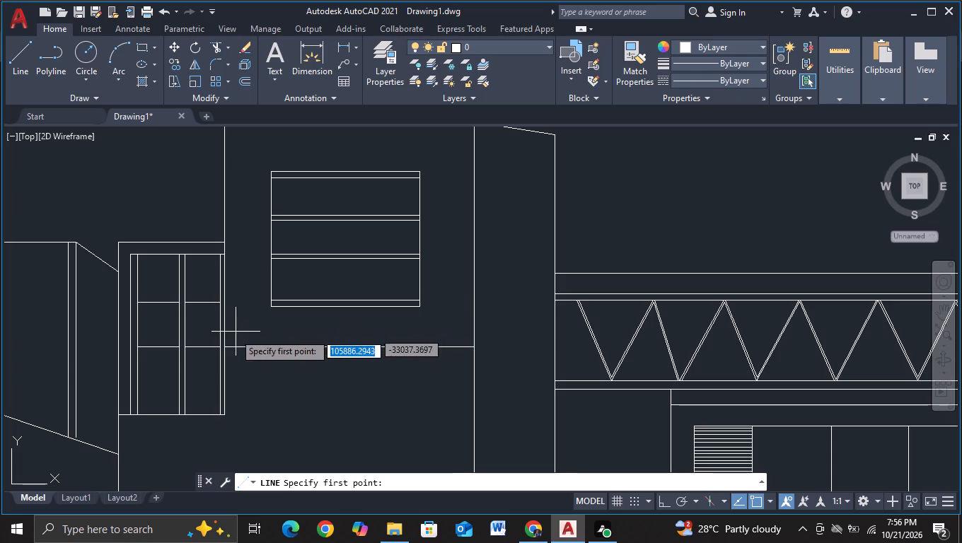
key(Escape)
click(216, 43)
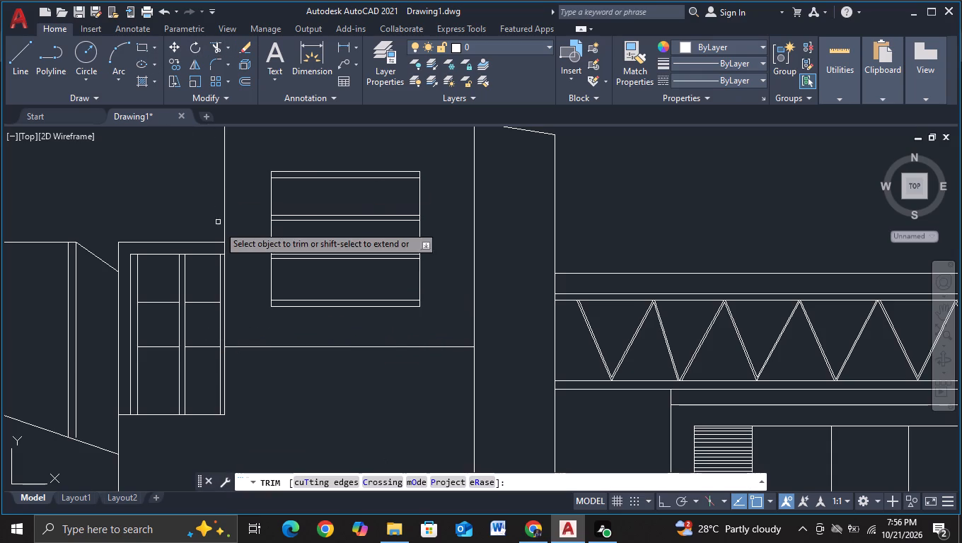
scroll(216, 250, up, 1)
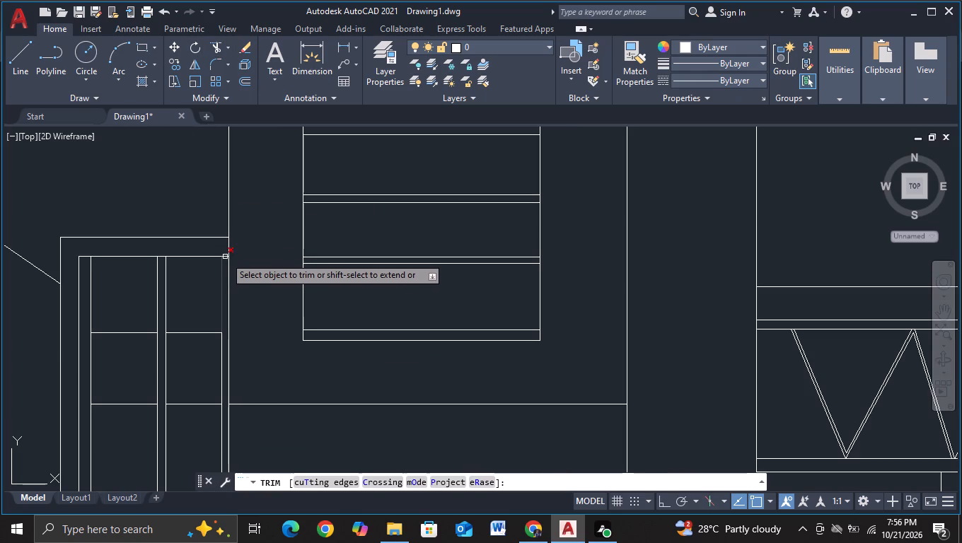
click(225, 257)
key(Escape)
Draw a single diagonal line from the block face's lower-left corner to the inner frame's lower-left corner.
click(23, 71)
scroll(281, 373, down, 1)
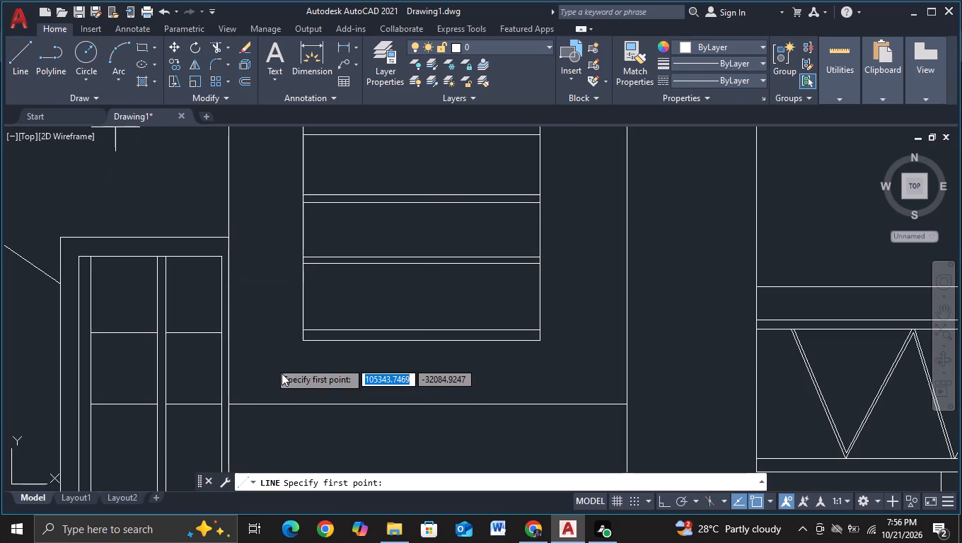
click(231, 405)
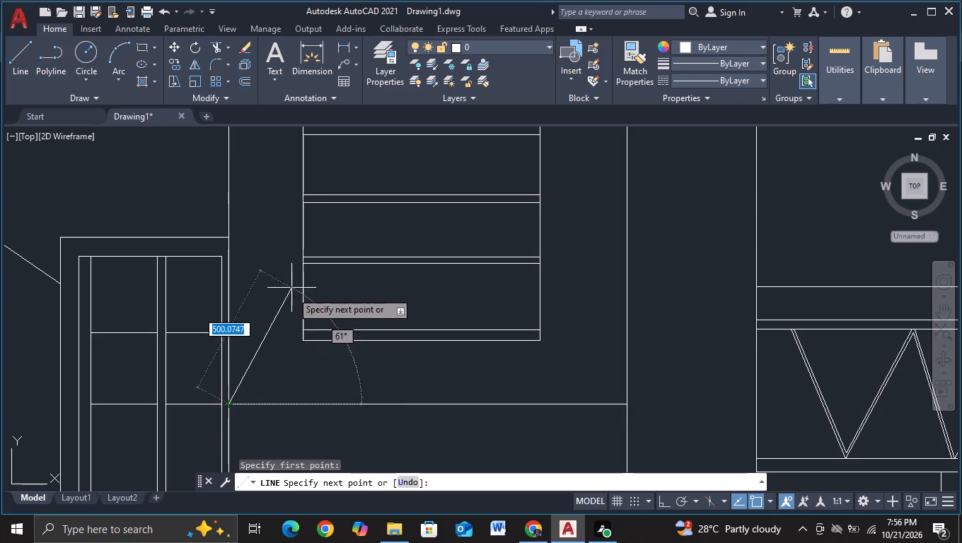
scroll(294, 275, down, 2)
scroll(309, 313, up, 1)
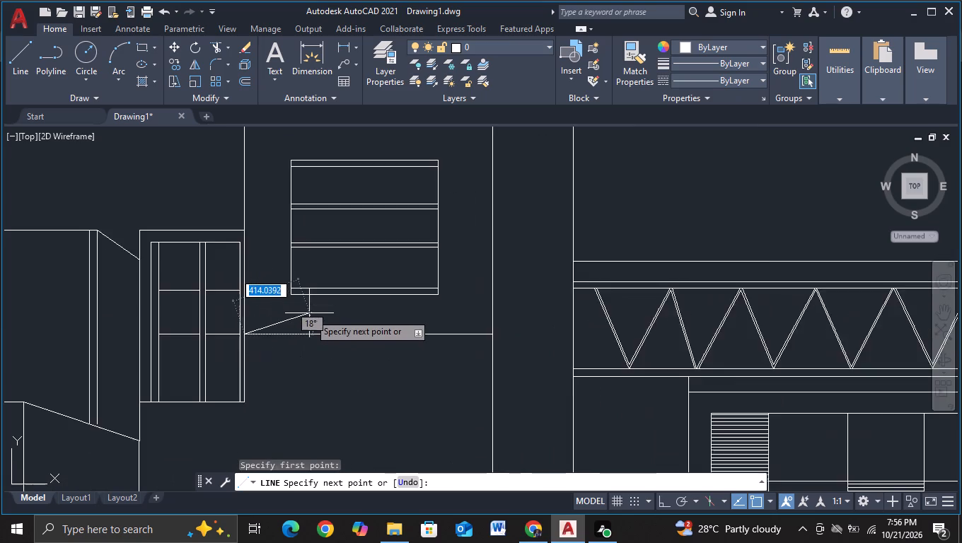
scroll(309, 313, up, 1)
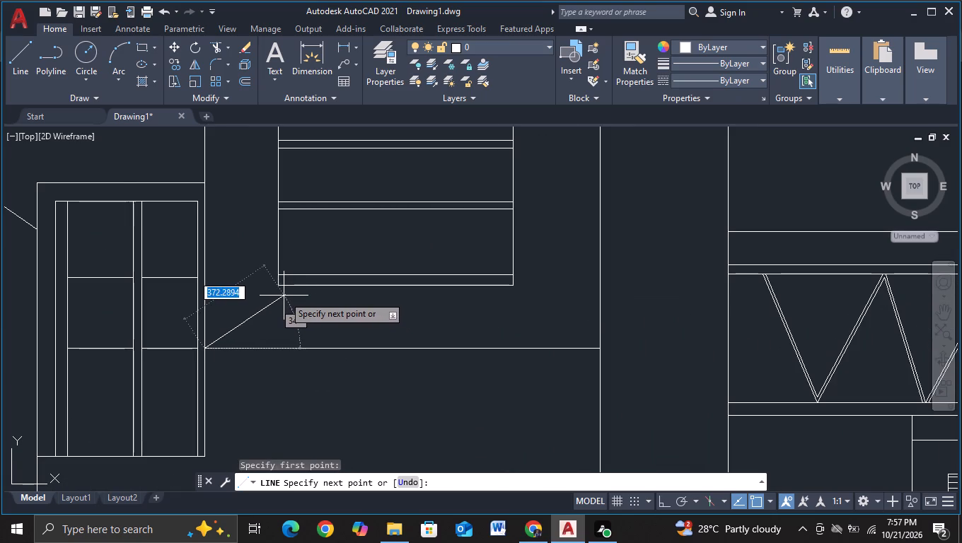
click(271, 288)
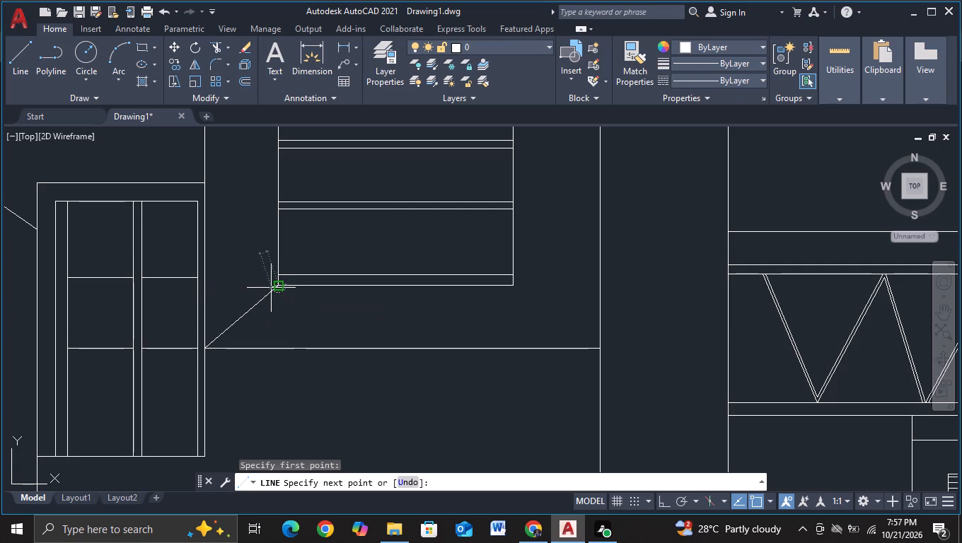
key(Escape)
Draw short free-ended diagonal lines running inward from the upper block face's upper-left, upper-right and lower-right corners.
scroll(218, 283, down, 2)
middle_drag(221, 283, 199, 341)
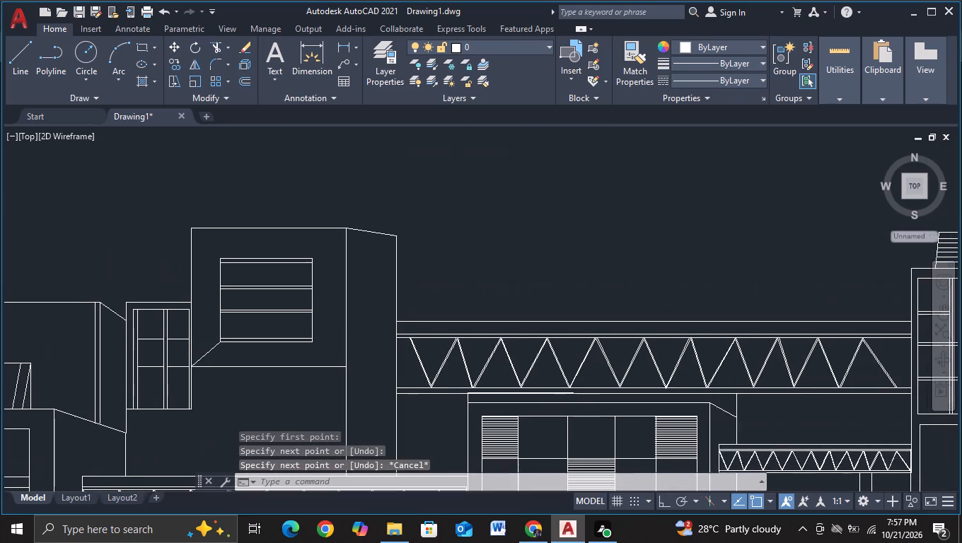
click(11, 81)
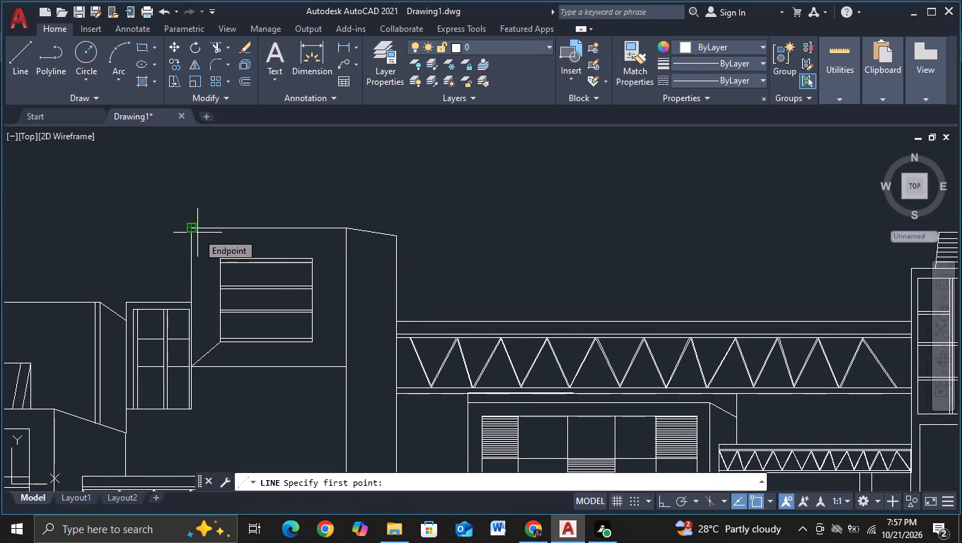
click(197, 233)
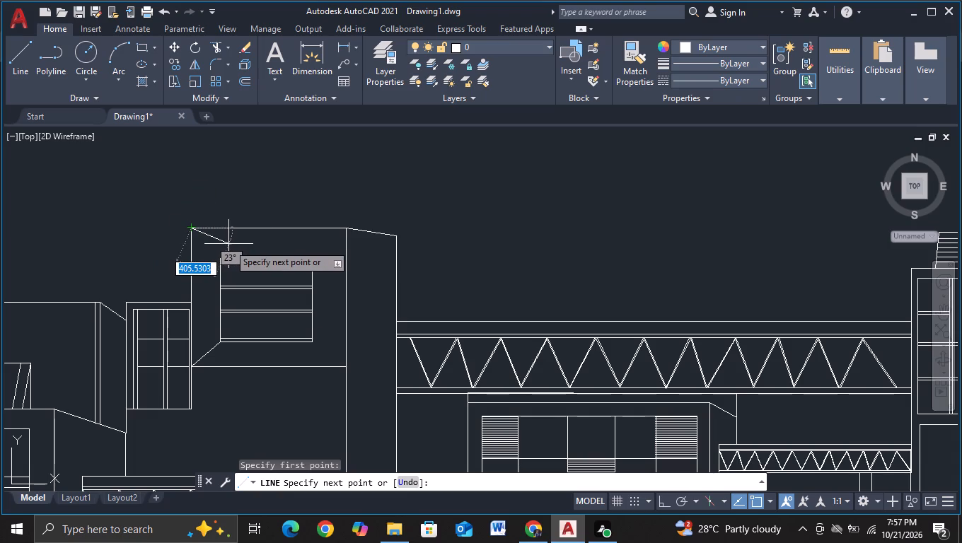
click(227, 247)
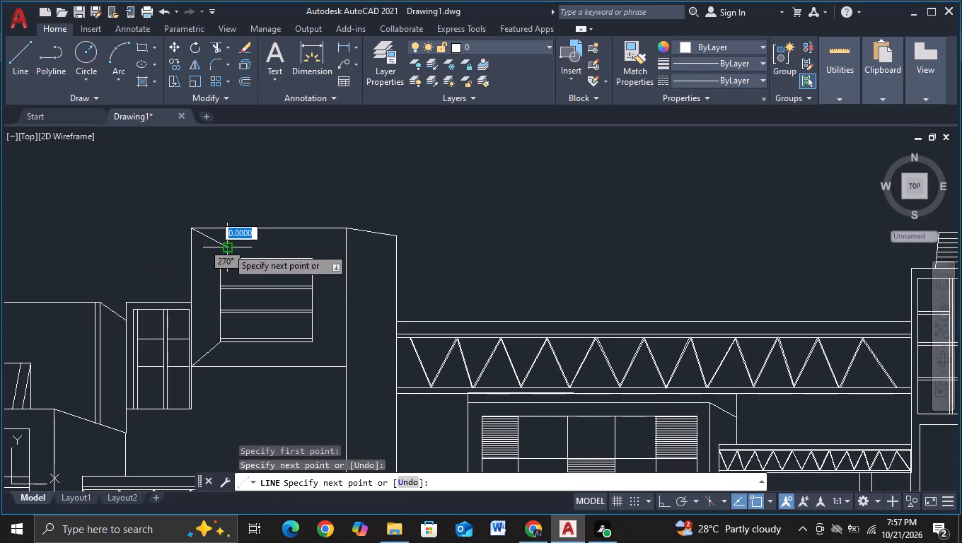
key(Escape)
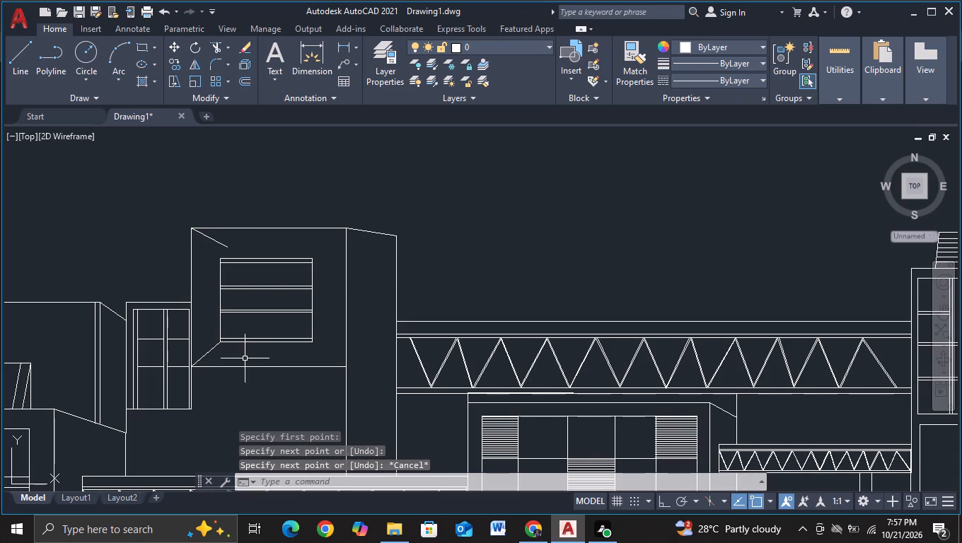
click(8, 81)
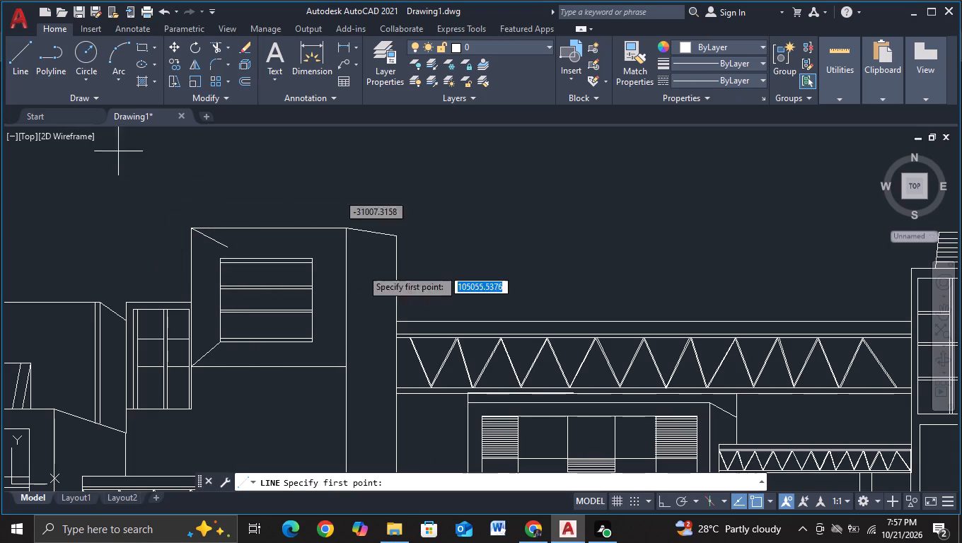
click(339, 235)
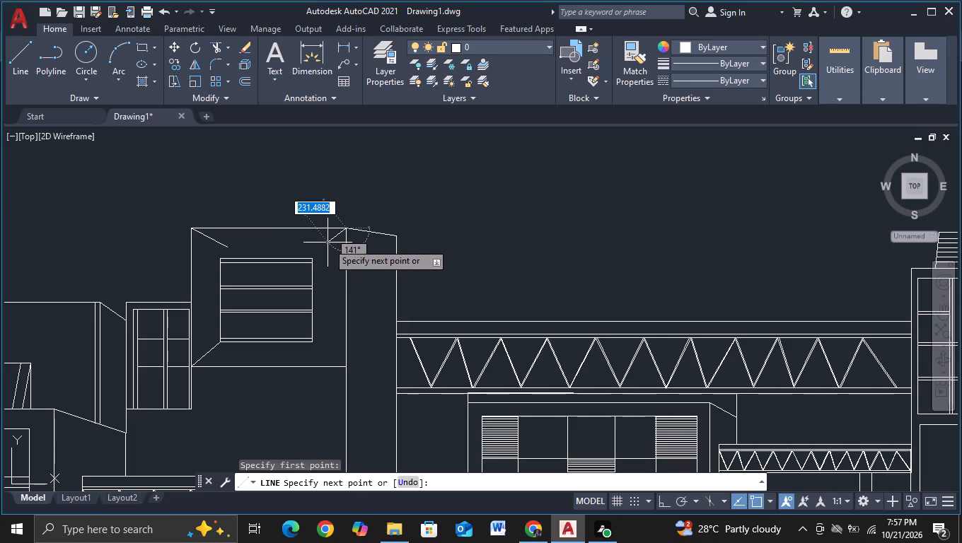
click(328, 243)
key(Escape)
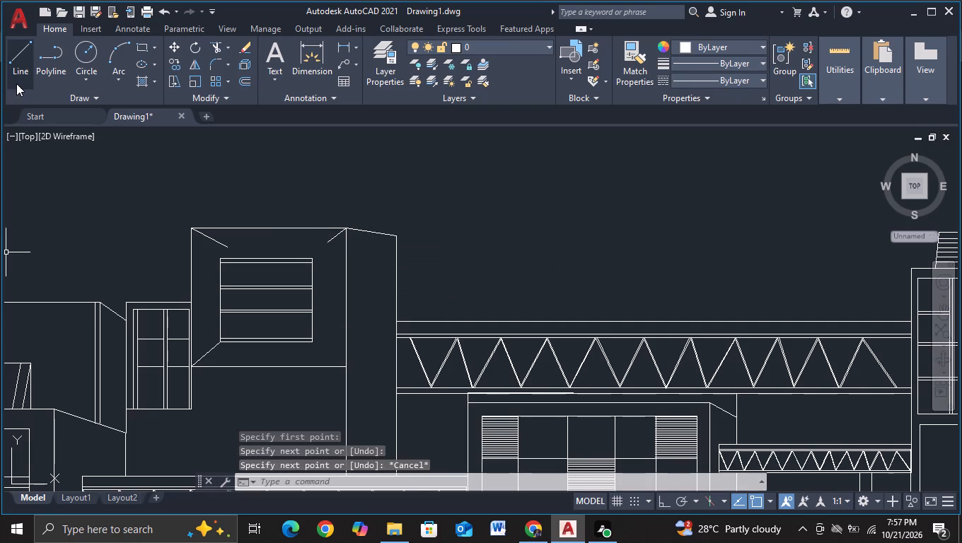
click(16, 83)
click(340, 365)
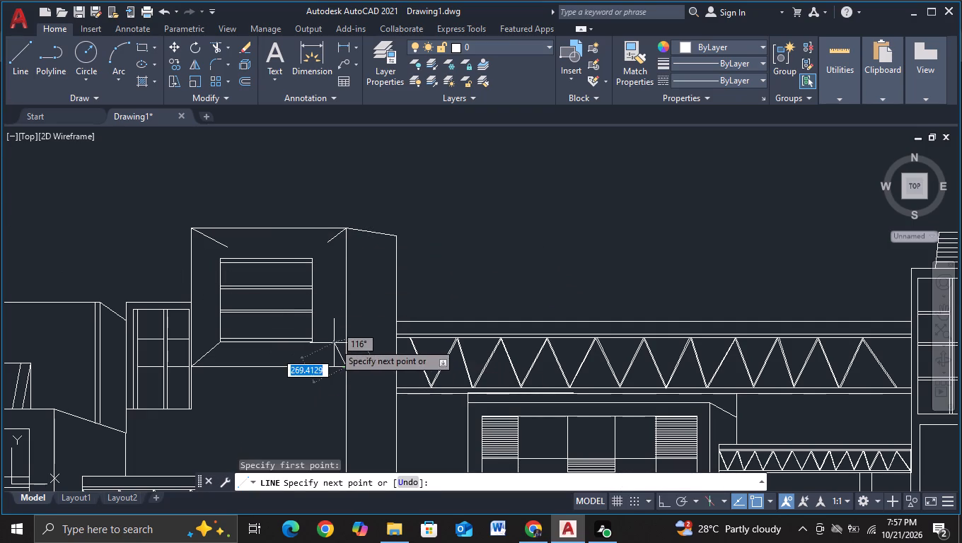
click(330, 331)
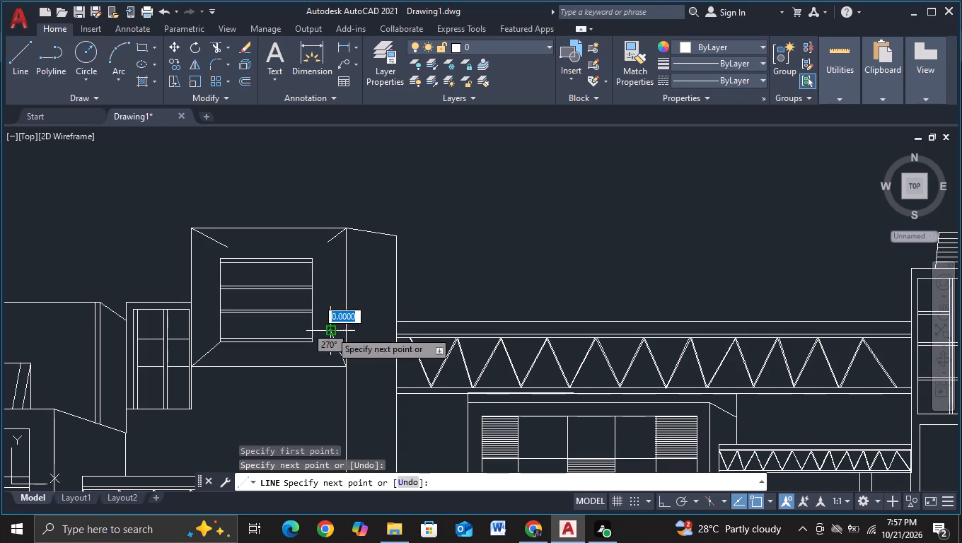
key(Escape)
Move the upper block's divided window frame about 89 units up and to the right, with object snap off.
scroll(258, 371, down, 1)
middle_drag(268, 407, 236, 363)
scroll(224, 353, down, 1)
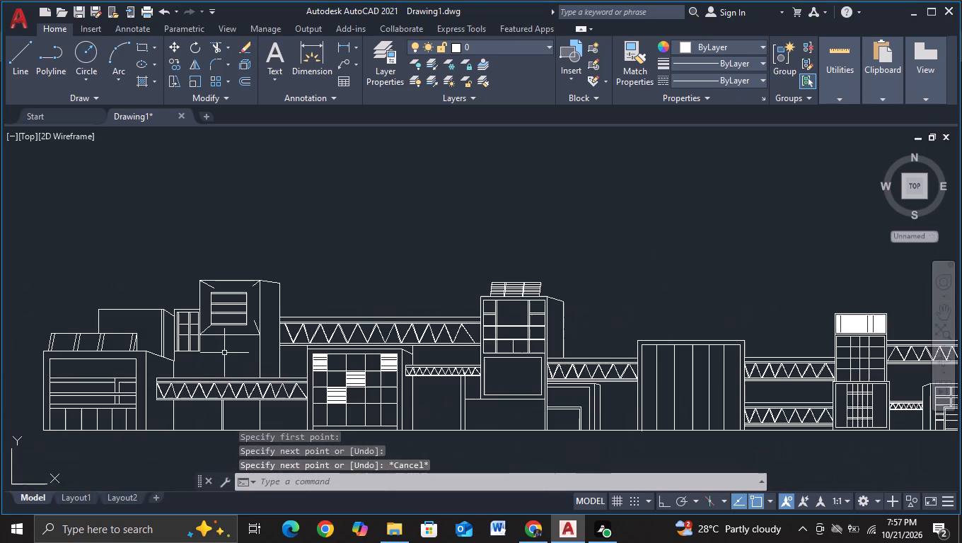
scroll(226, 354, down, 1)
middle_drag(226, 354, 250, 349)
scroll(255, 347, up, 2)
middle_drag(260, 350, 299, 380)
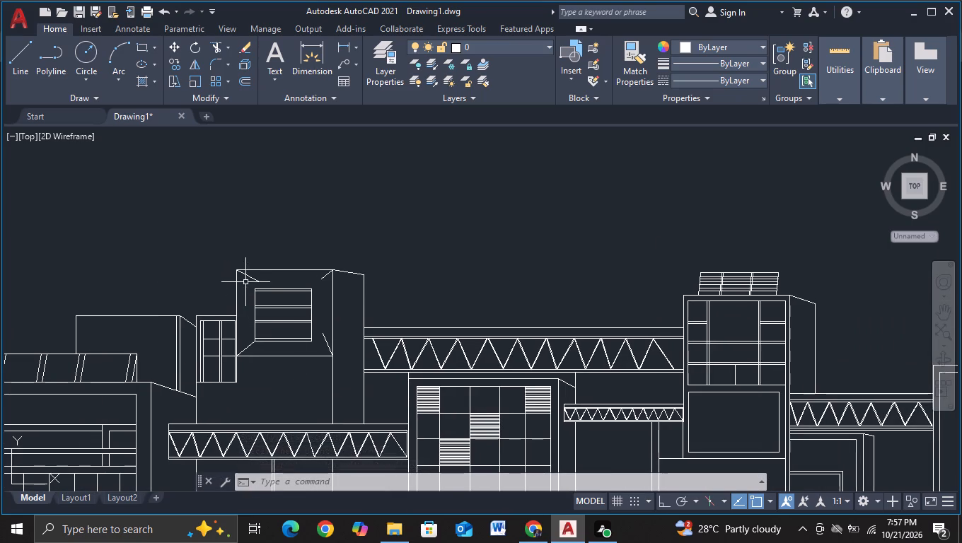
click(245, 282)
click(317, 344)
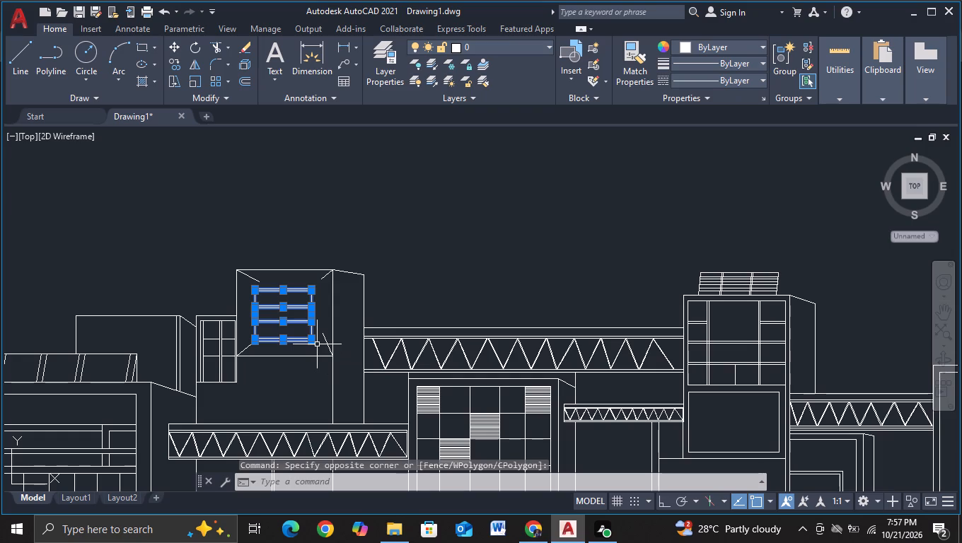
key(m)
click(339, 378)
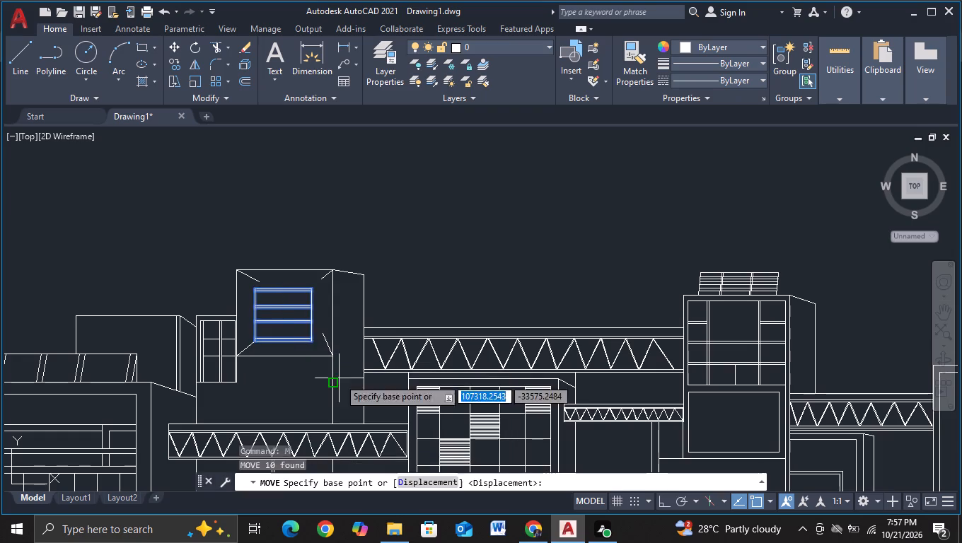
click(255, 319)
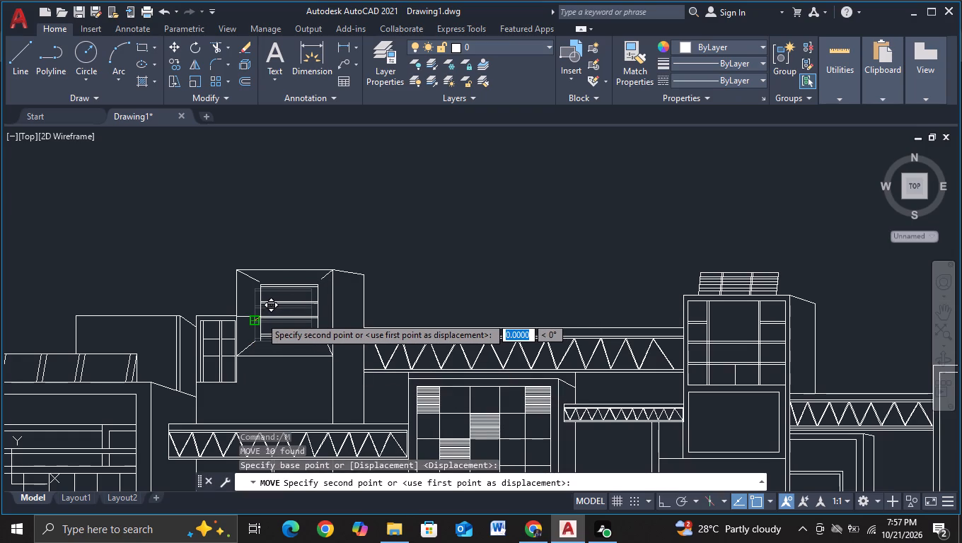
key(F3)
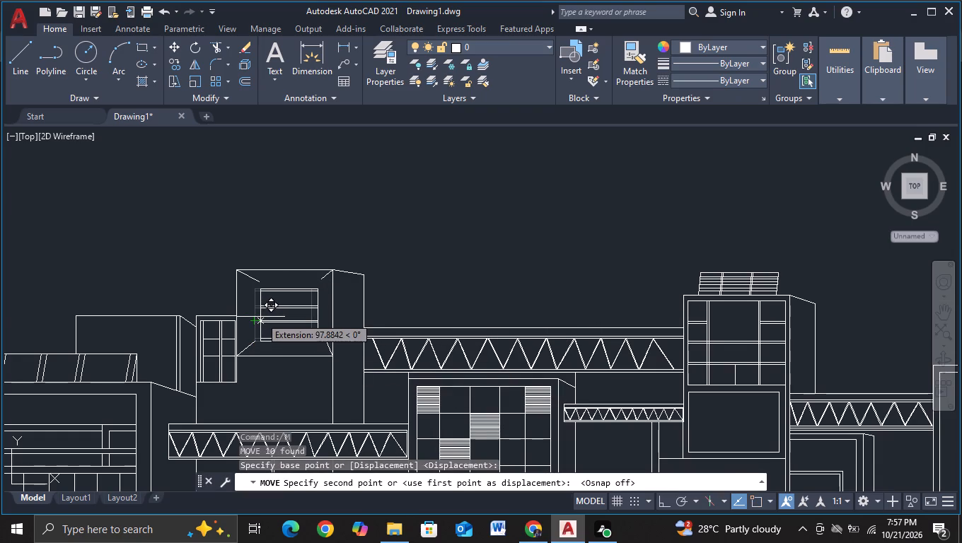
scroll(260, 317, up, 1)
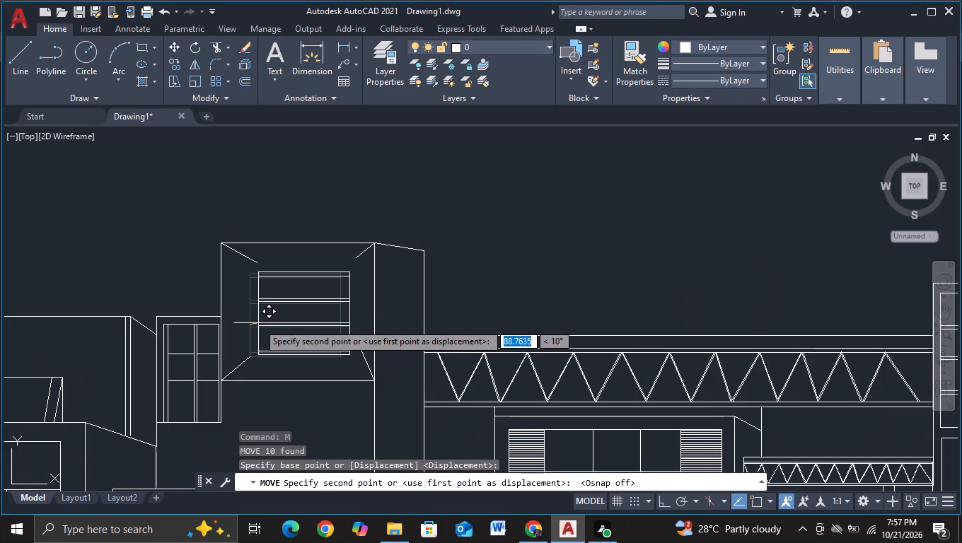
scroll(258, 323, up, 1)
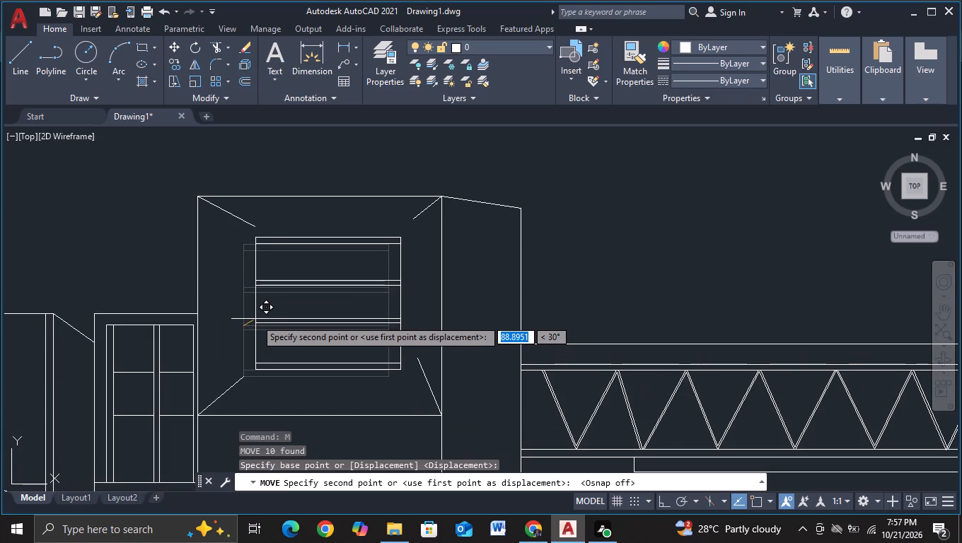
click(255, 319)
With ortho on, draw a horizontal line across the wide building's vertical panels, starting and ending just outside the inner frame.
scroll(257, 322, down, 3)
middle_drag(284, 392, 214, 363)
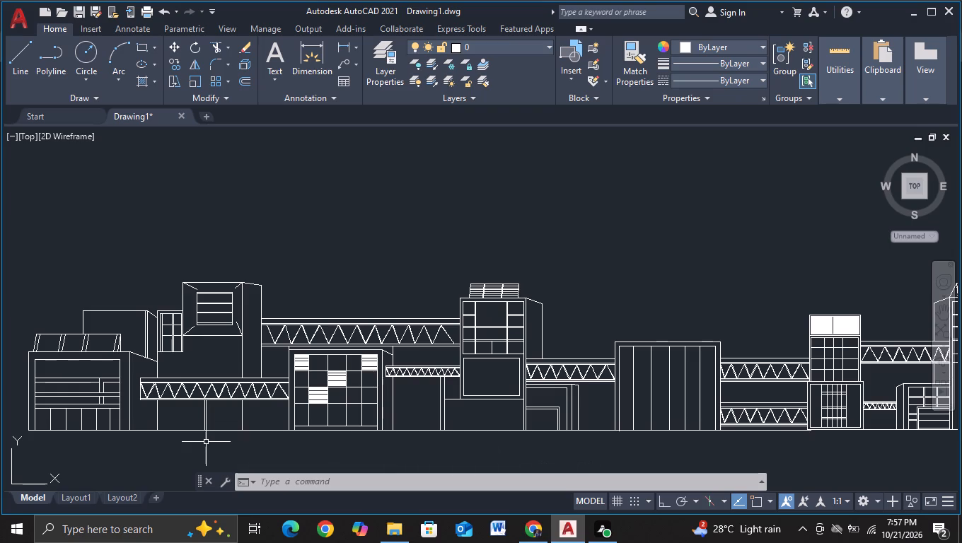
middle_drag(207, 449, 189, 444)
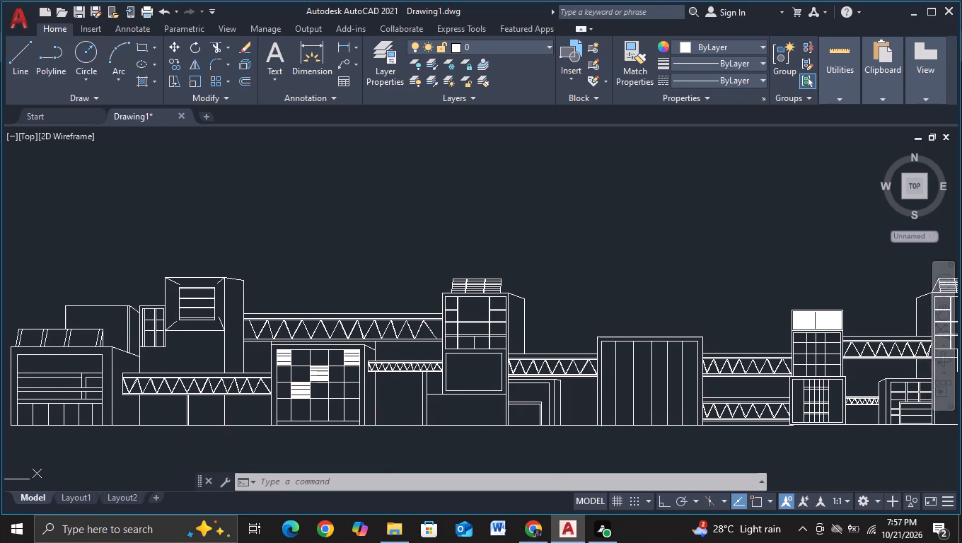
middle_drag(243, 443, 211, 433)
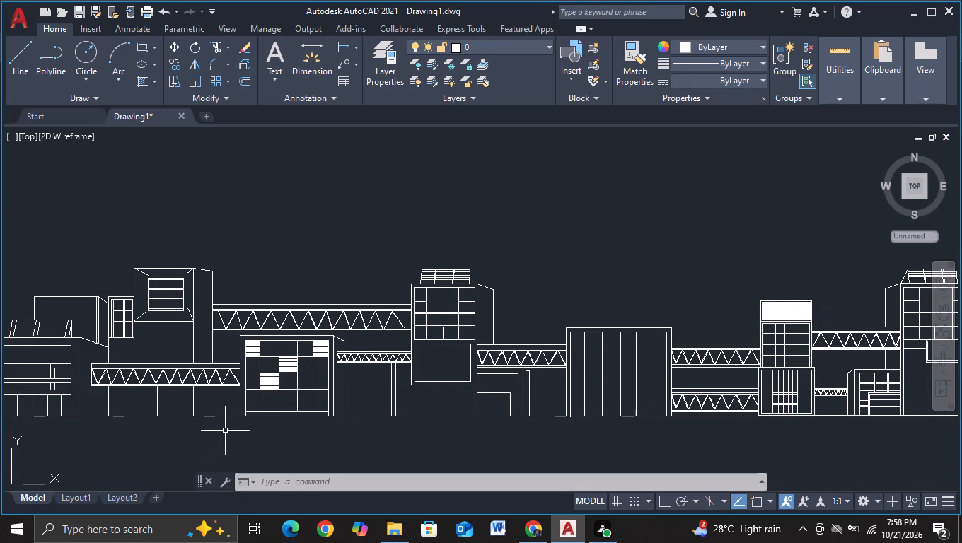
click(28, 66)
scroll(470, 380, up, 2)
middle_drag(680, 403, 453, 422)
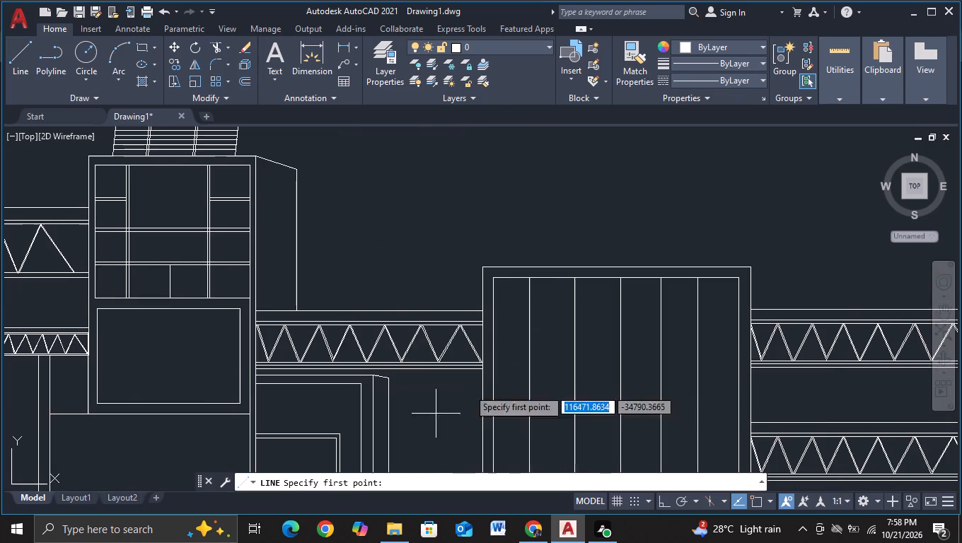
scroll(537, 336, up, 1)
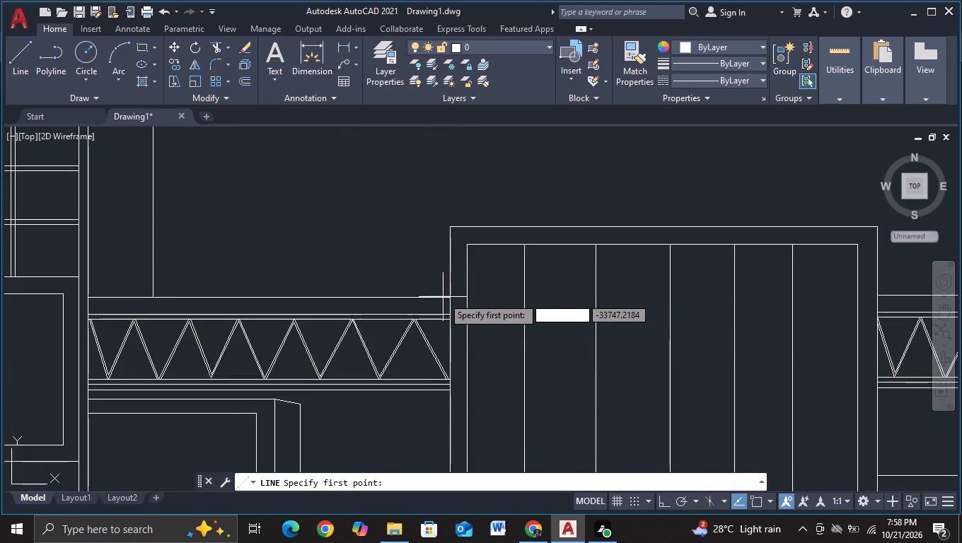
click(459, 312)
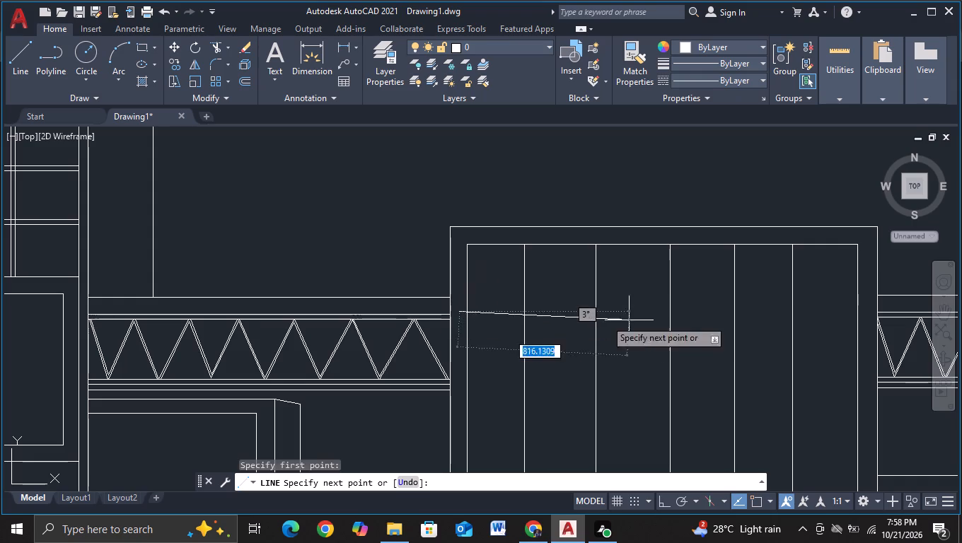
middle_drag(670, 324, 319, 358)
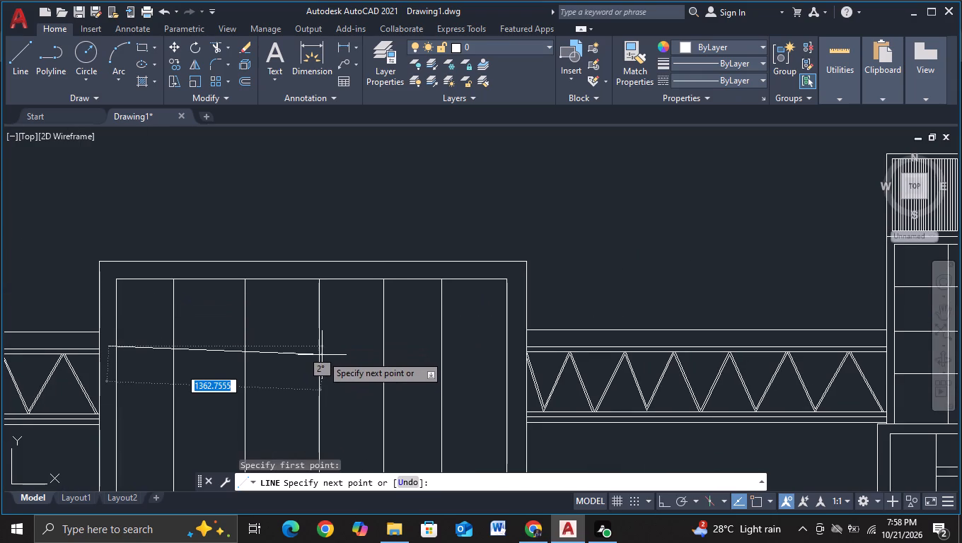
key(F8)
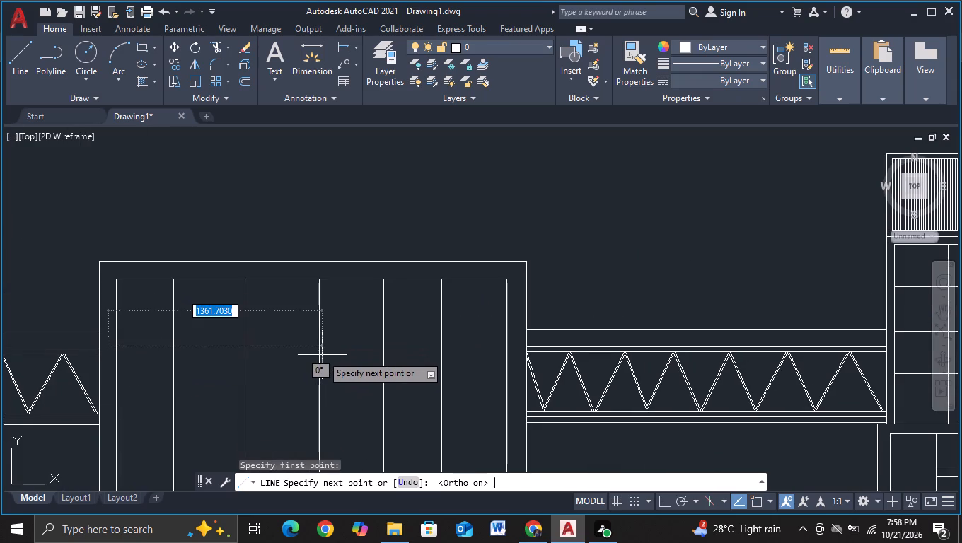
scroll(511, 335, up, 3)
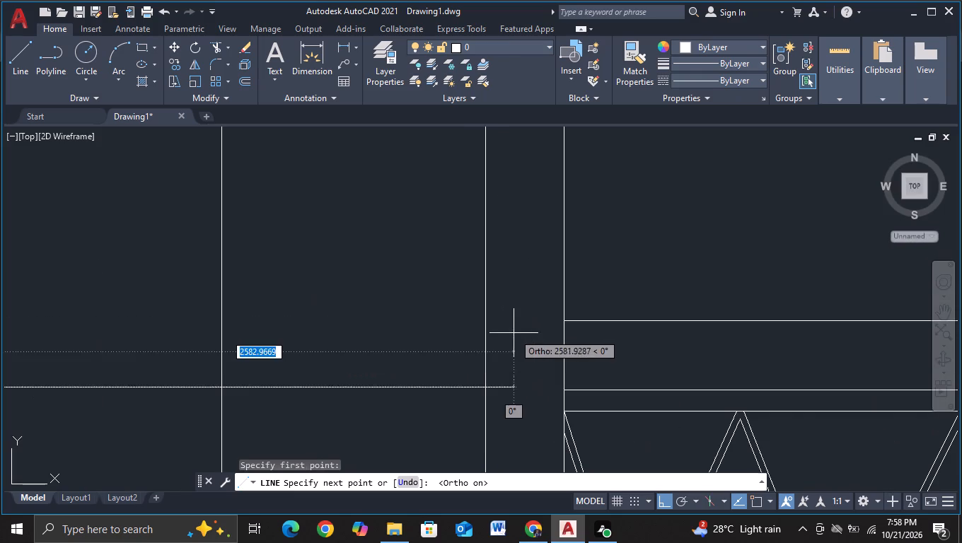
click(517, 337)
key(Escape)
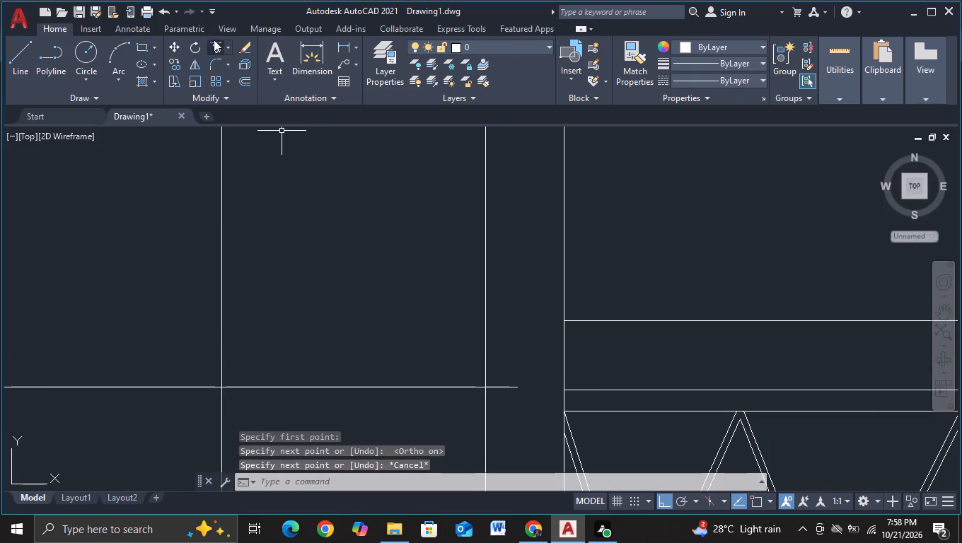
Trim both ends of the new horizontal line where they overrun the wide building's inner frame.
click(214, 42)
drag(511, 376, 516, 426)
scroll(516, 426, down, 2)
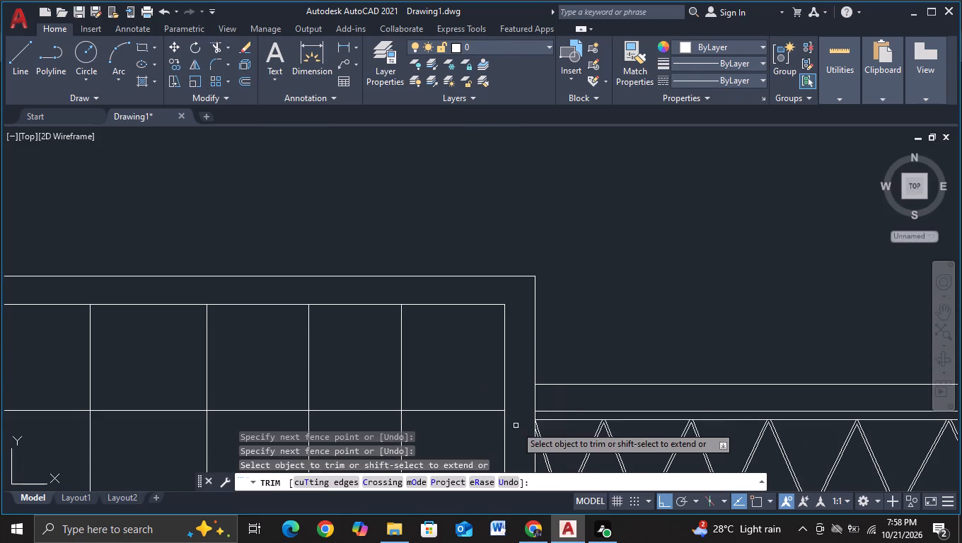
middle_drag(320, 378, 652, 197)
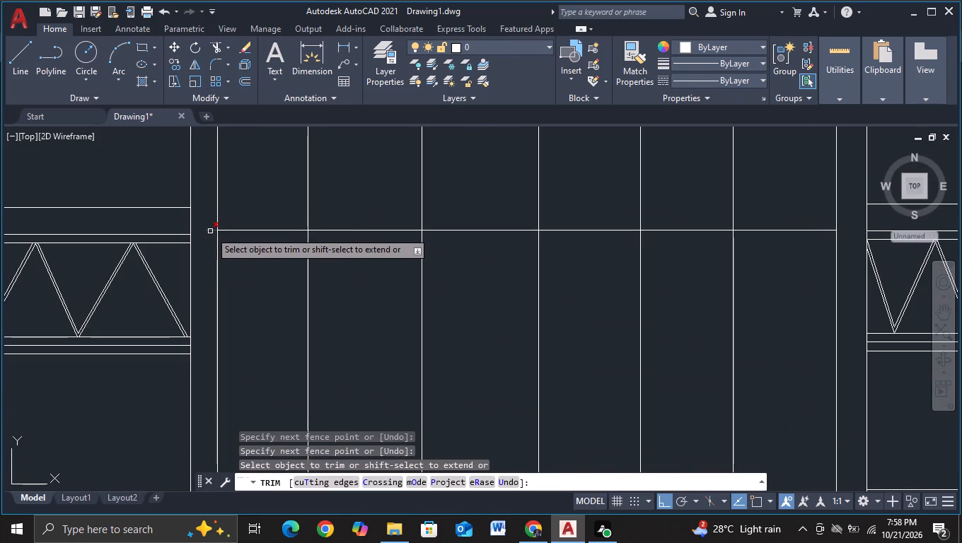
click(210, 231)
key(Escape)
With ortho on, copy the wide building's horizontal line about 51 units down, plus two more closely spaced pairs below, making three double bands.
click(293, 231)
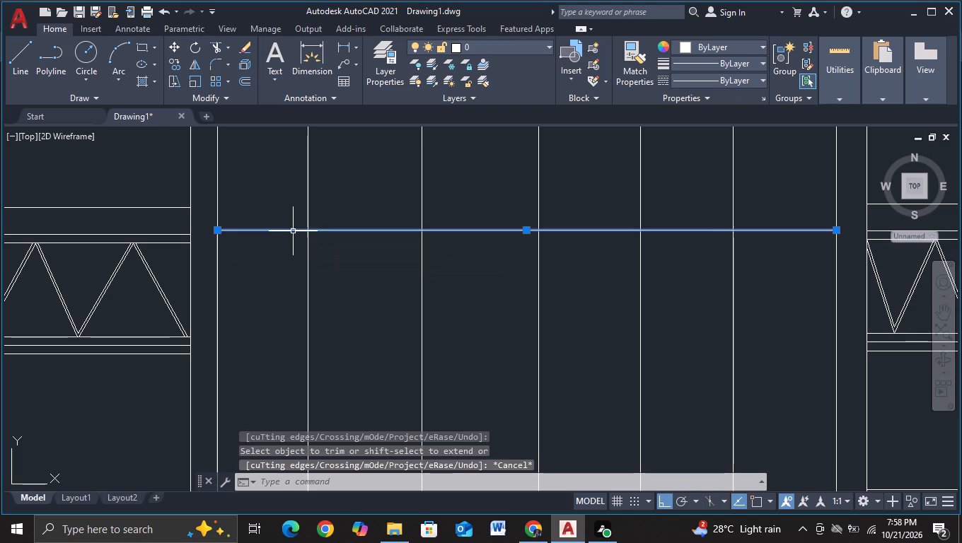
key(c)
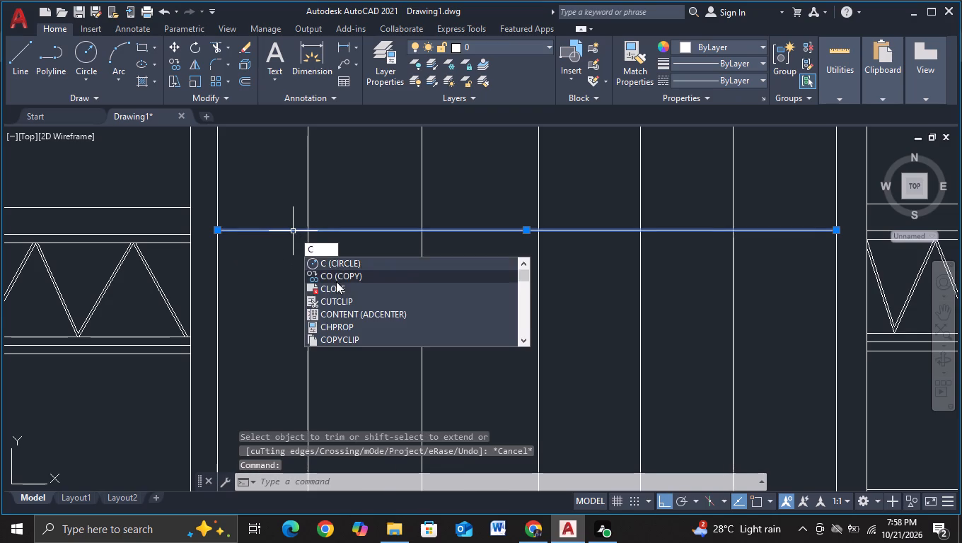
click(336, 281)
click(345, 230)
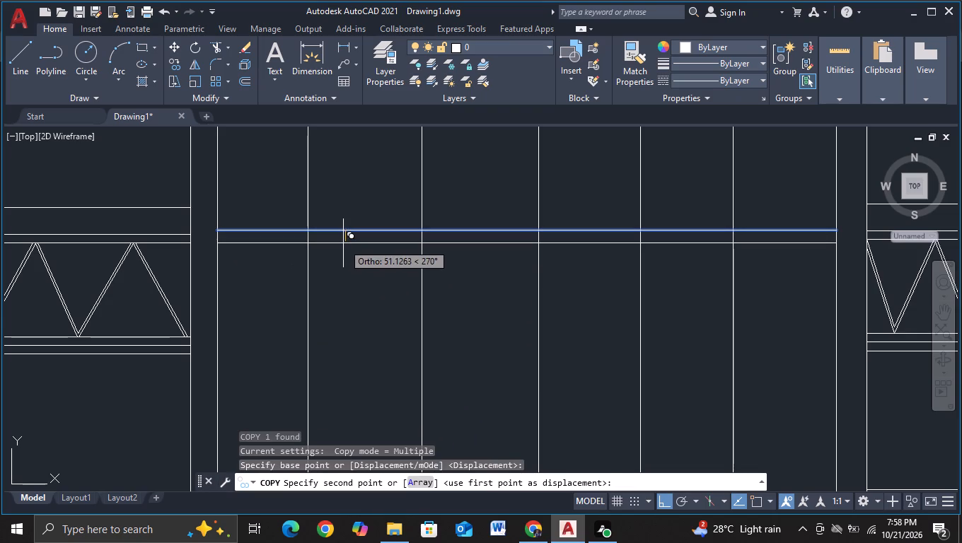
click(343, 243)
middle_drag(345, 335, 357, 252)
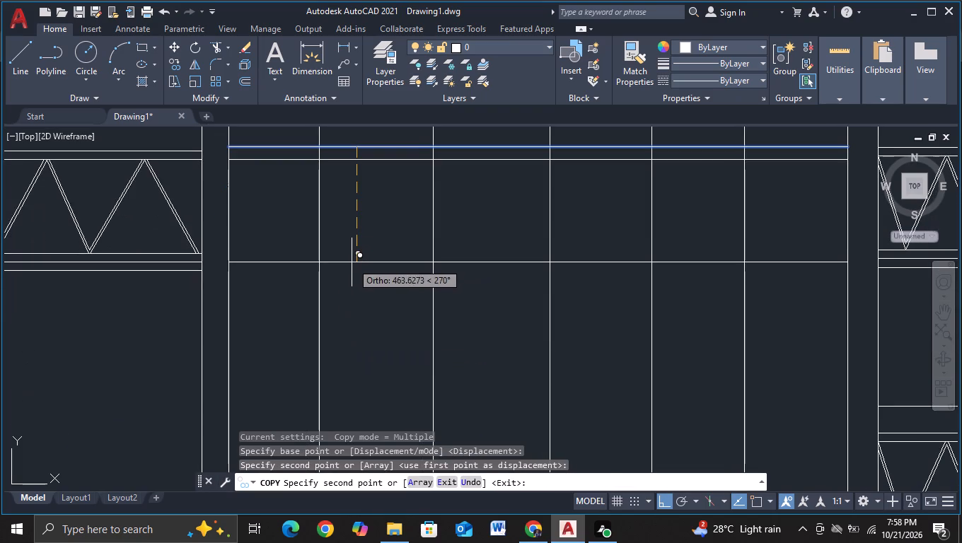
click(351, 267)
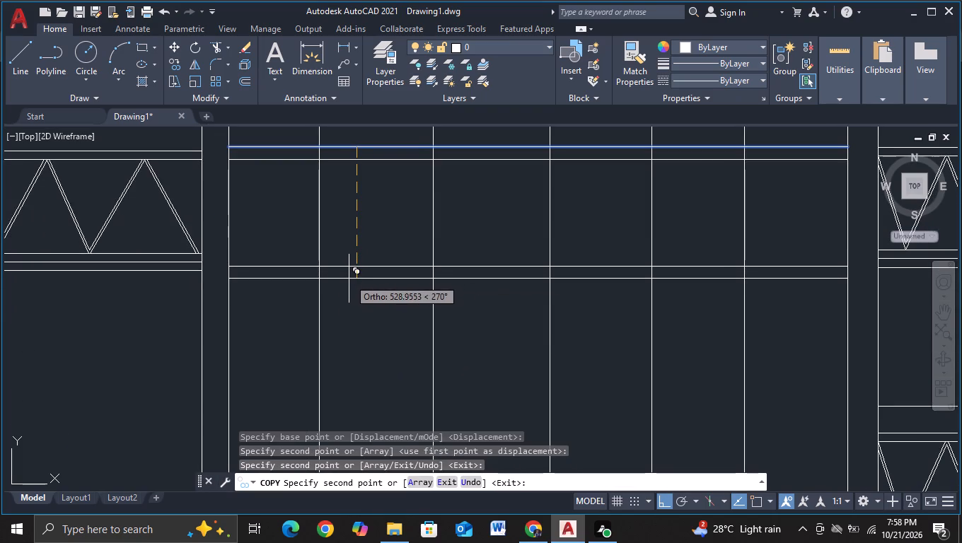
click(349, 279)
middle_drag(360, 313, 369, 182)
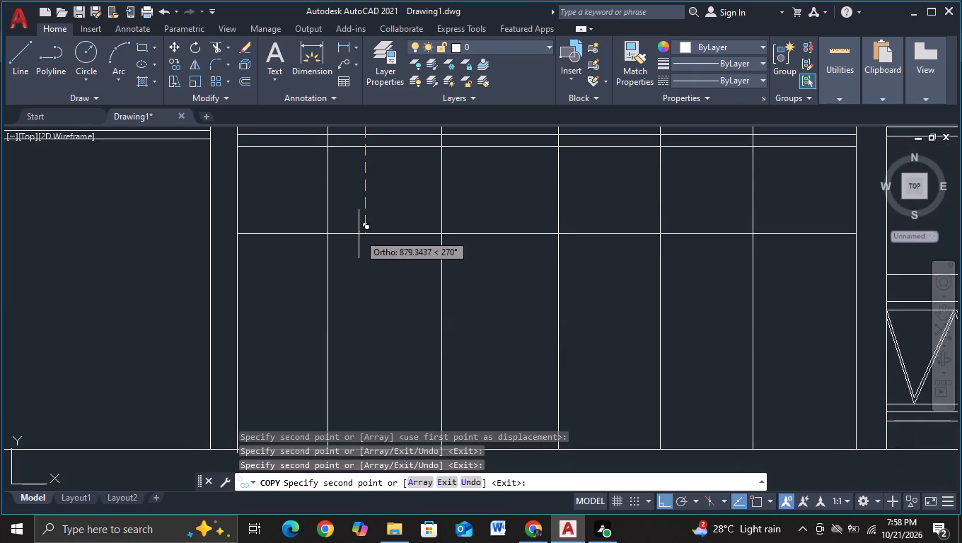
click(354, 259)
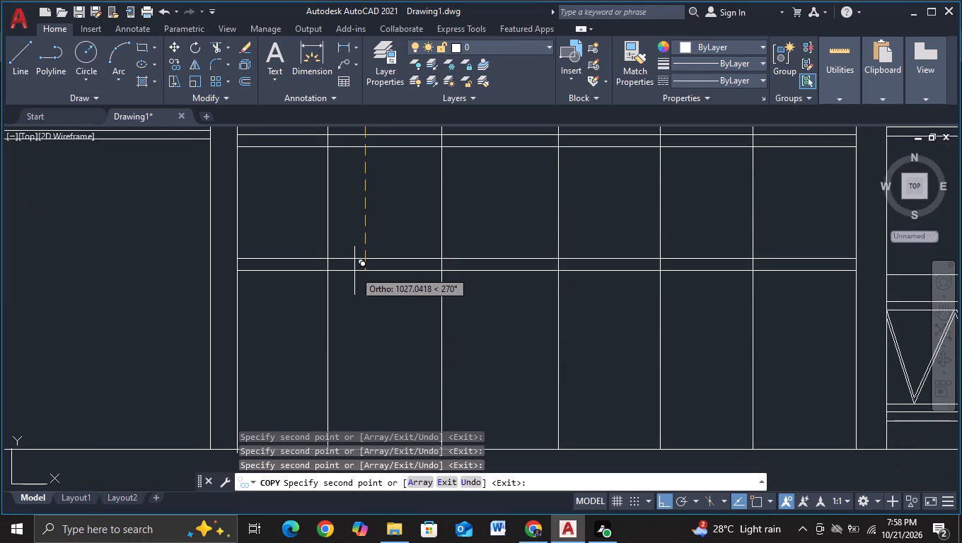
click(354, 271)
Continue copying the line to place one just above the ground line and one midway between it and the lowest double band.
middle_drag(355, 339, 363, 224)
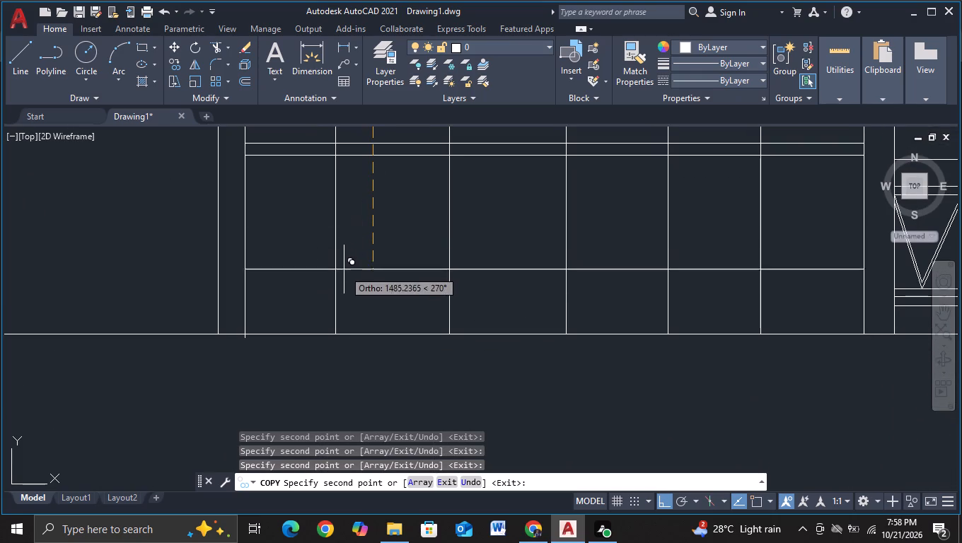
click(332, 322)
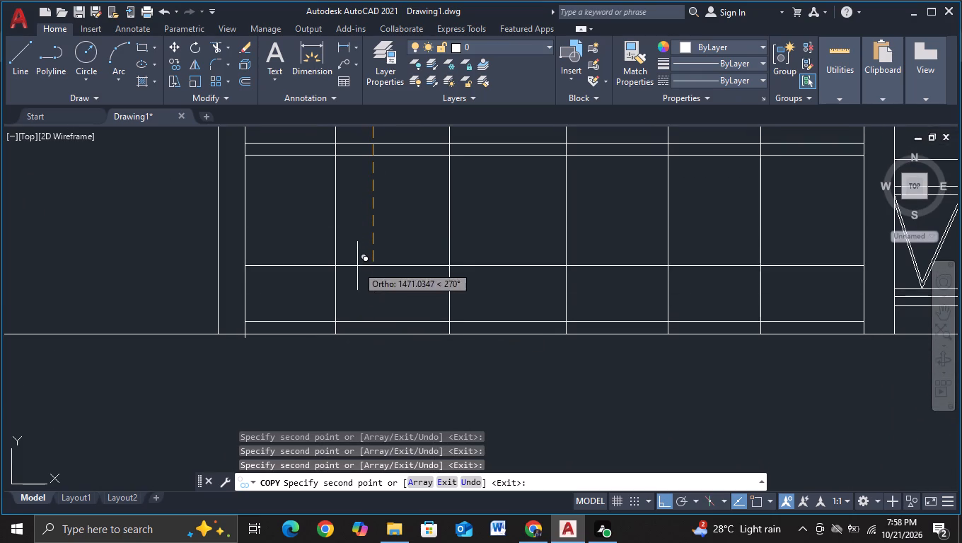
click(359, 248)
key(Escape)
Trim the vertical divider and upper double band out of the wide building's two central columns, leaving one large opening above the second band.
scroll(371, 252, down, 3)
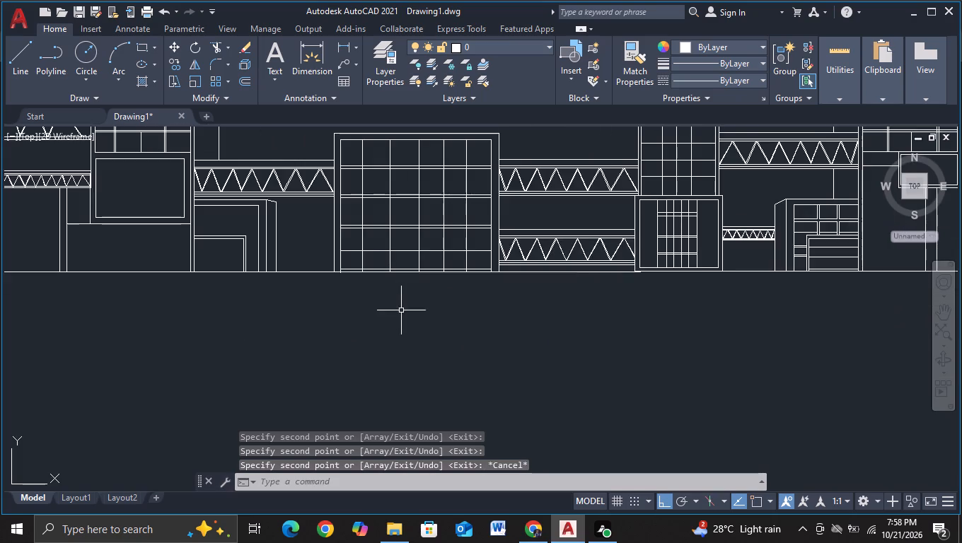
middle_drag(401, 310, 367, 346)
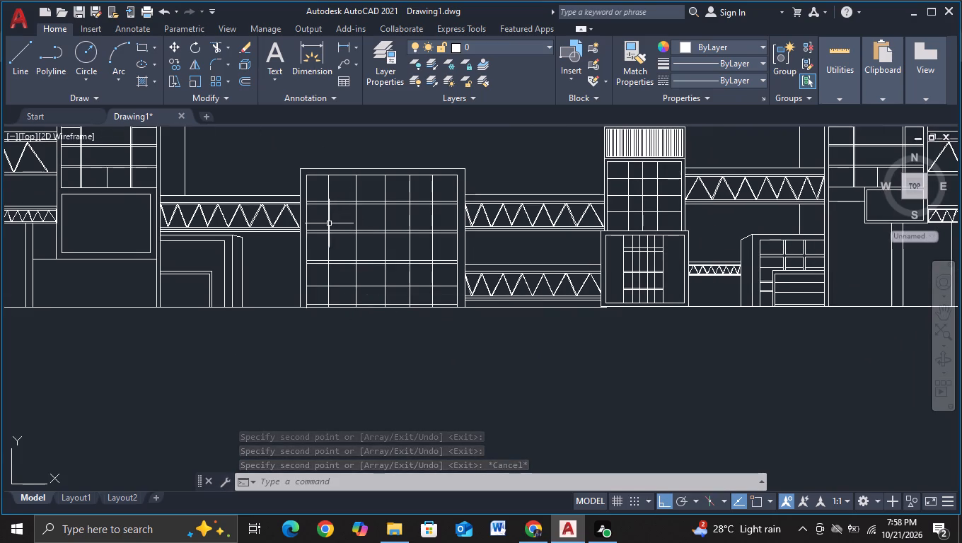
click(212, 43)
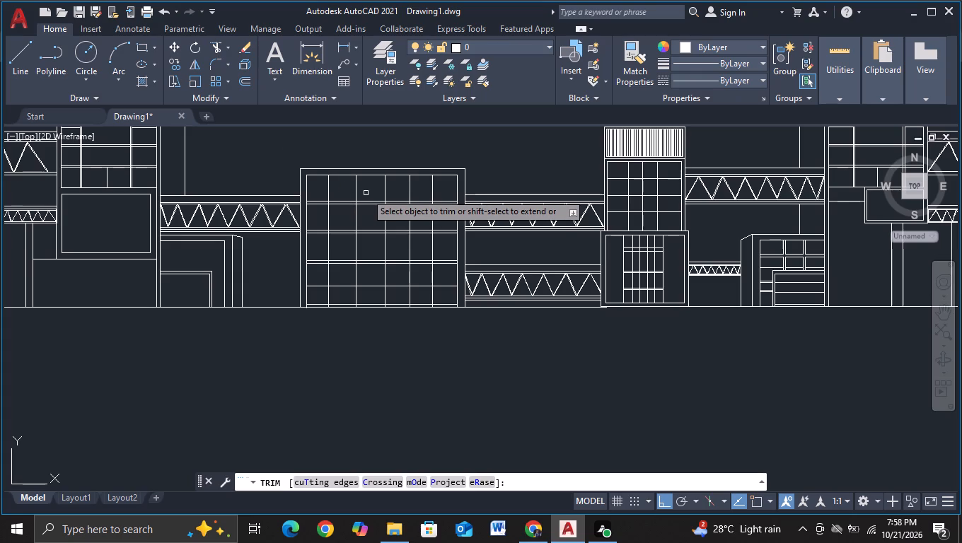
drag(366, 192, 386, 214)
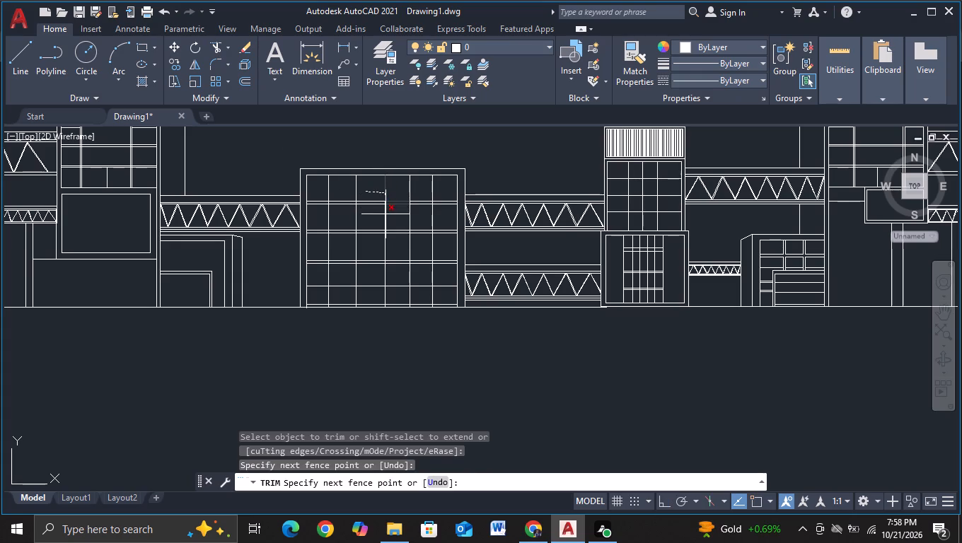
drag(386, 214, 383, 188)
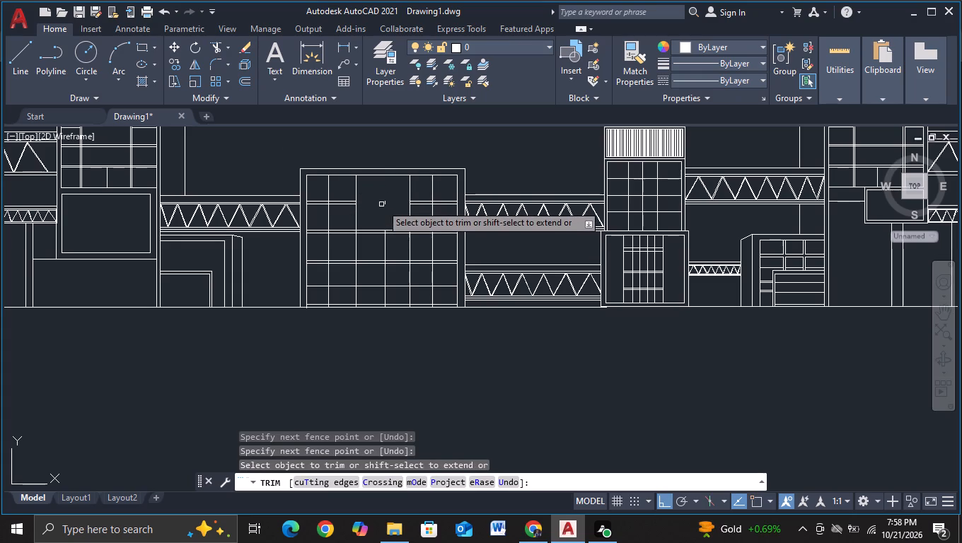
click(385, 202)
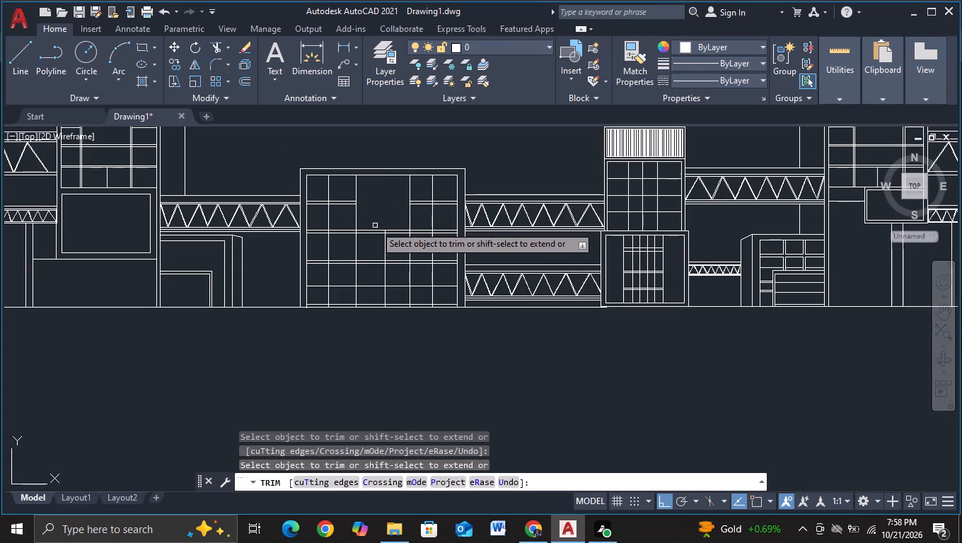
scroll(387, 218, up, 2)
click(377, 255)
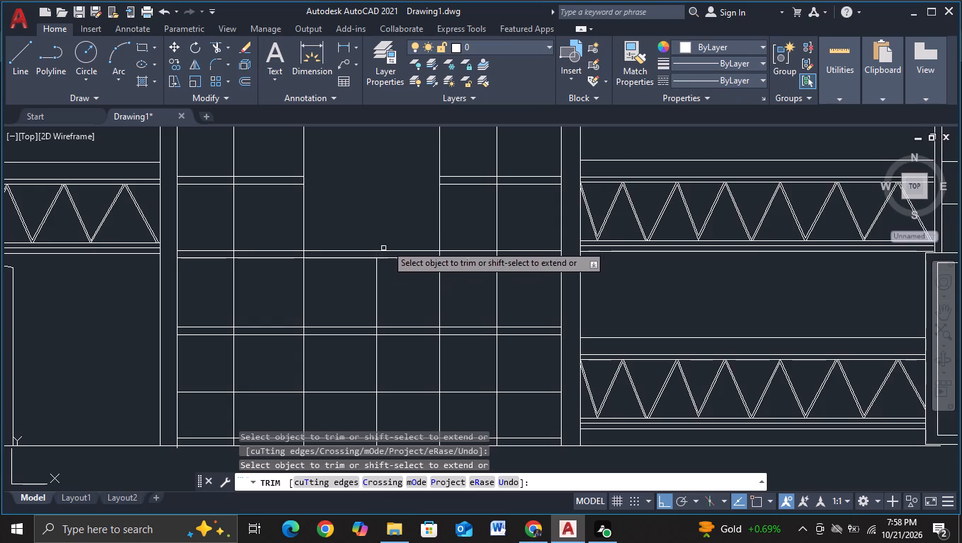
Trim the upper double band from the wide building's leftmost column and the single line midway below the lowest band from its rightmost column.
scroll(402, 189, down, 2)
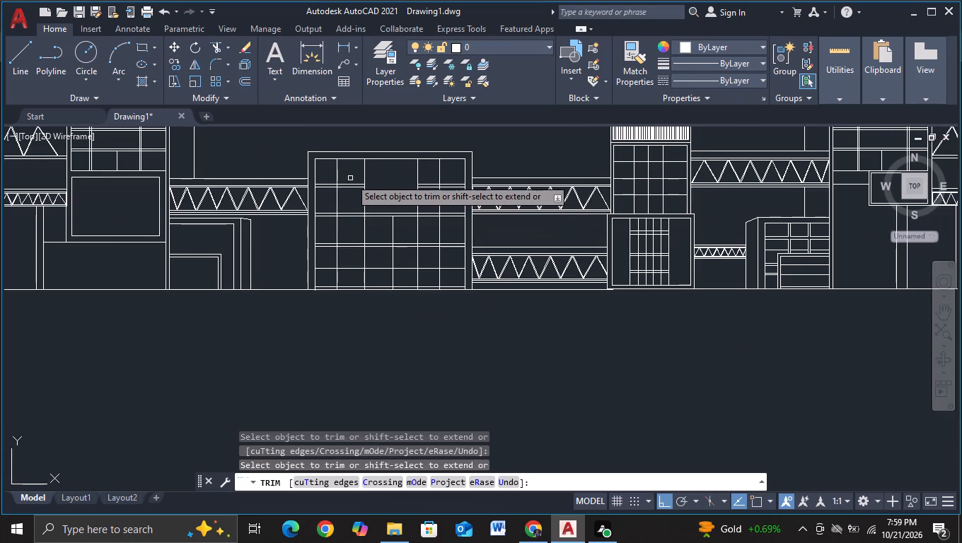
drag(326, 180, 321, 222)
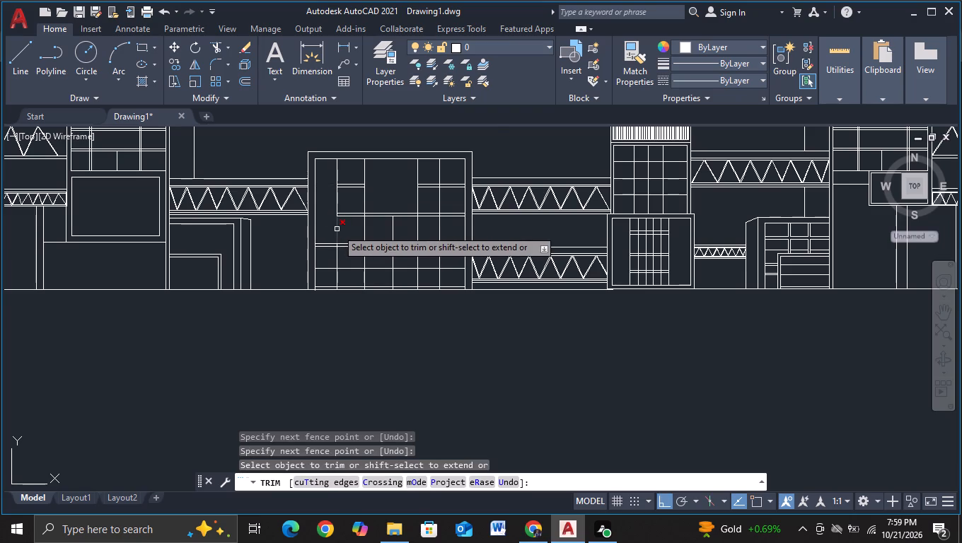
key(ctrl+z)
scroll(340, 206, down, 3)
scroll(308, 194, up, 2)
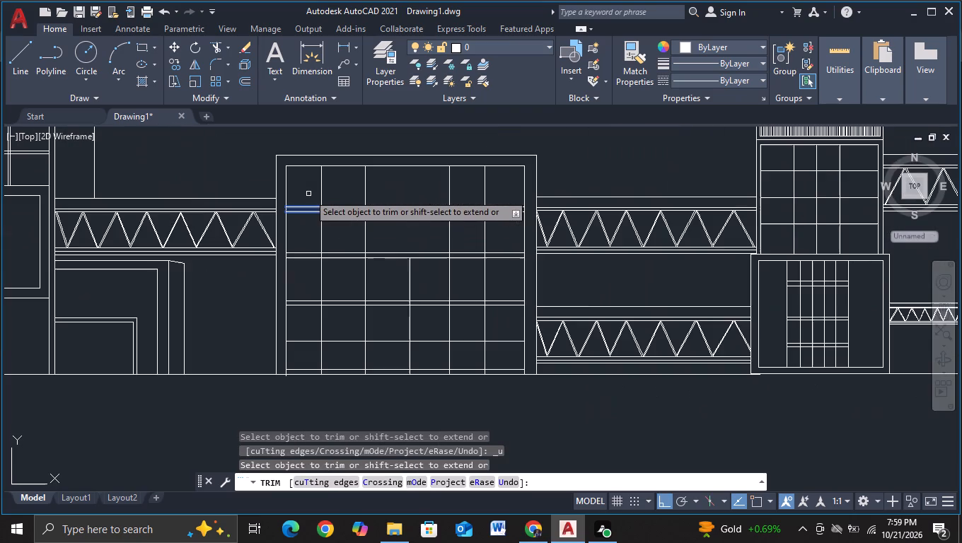
drag(308, 194, 312, 223)
scroll(355, 211, down, 2)
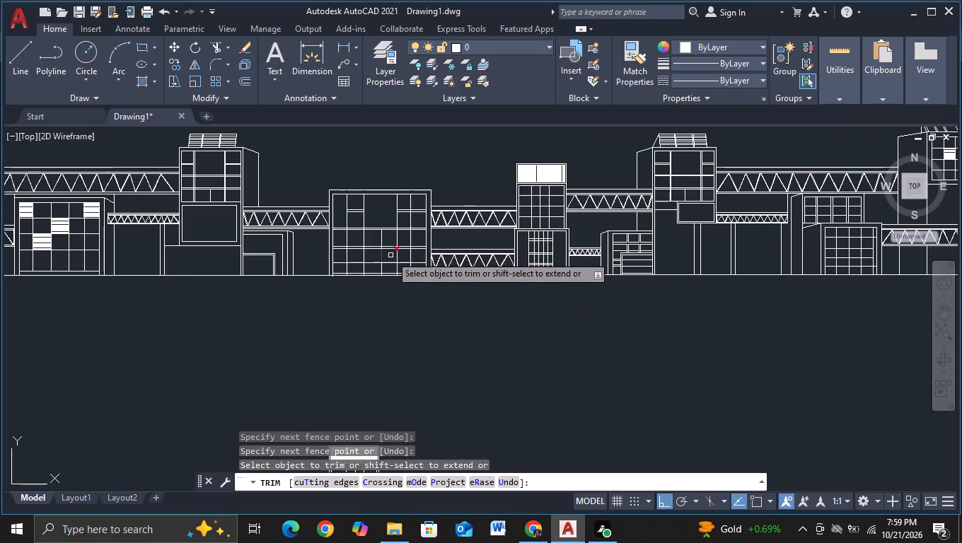
scroll(395, 255, up, 2)
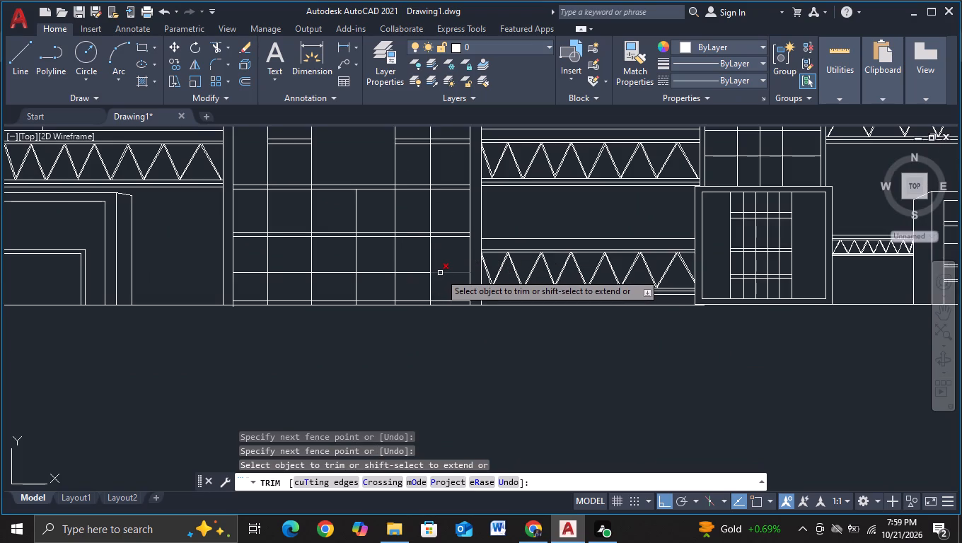
click(440, 273)
key(Escape)
Review the elevation on both sides of the wide building, comparing its panel layout with the neighbouring blocks and truss bridges.
scroll(479, 331, down, 2)
middle_drag(506, 352, 426, 337)
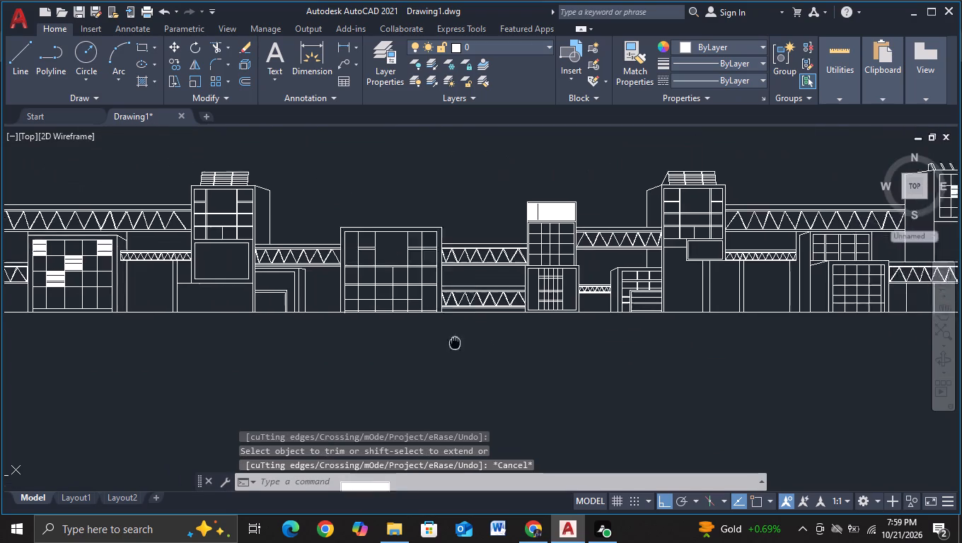
middle_drag(426, 337, 372, 326)
middle_drag(459, 329, 362, 304)
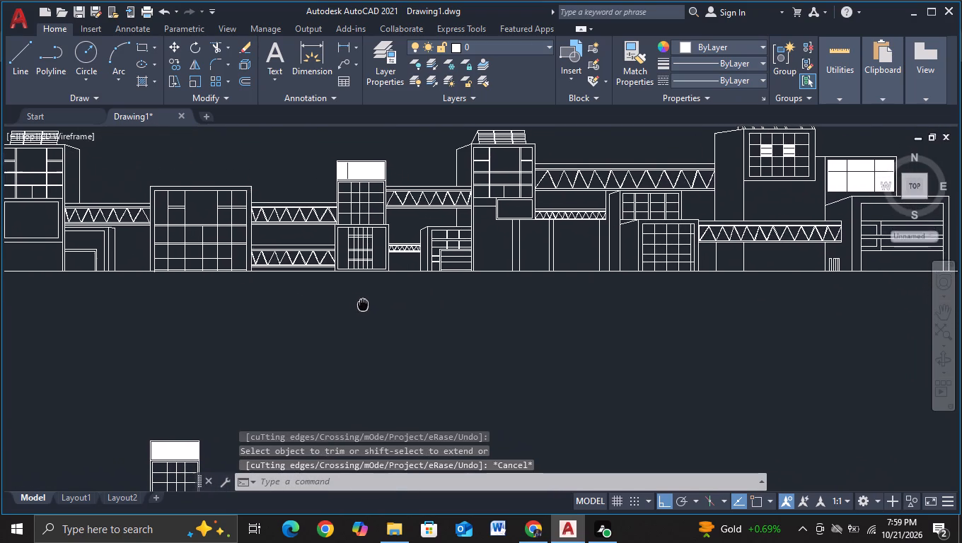
middle_drag(362, 304, 357, 298)
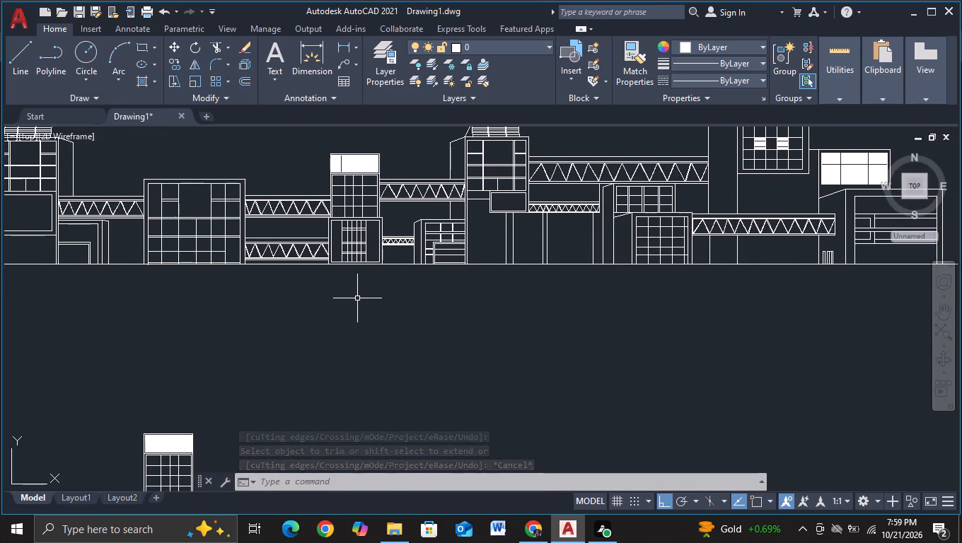
middle_drag(287, 308, 429, 317)
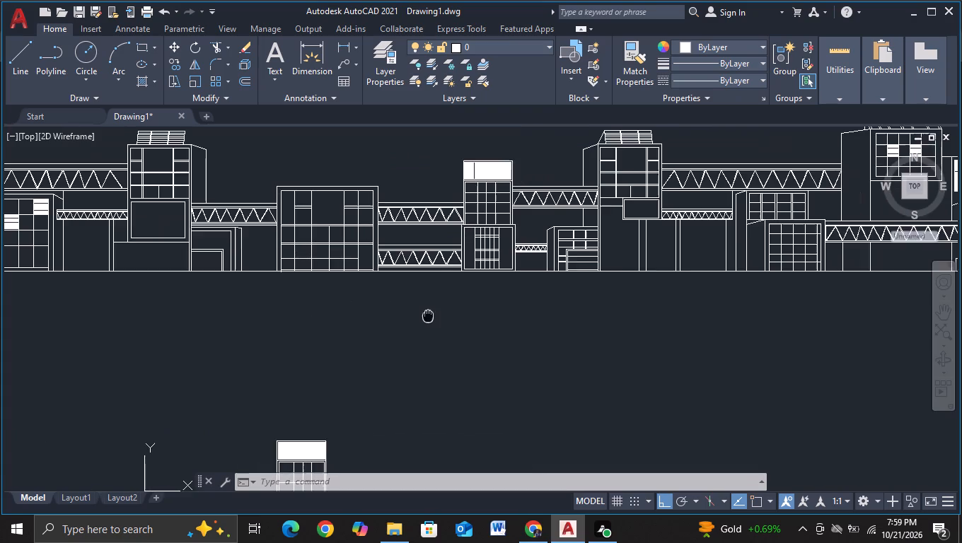
middle_drag(429, 317, 413, 319)
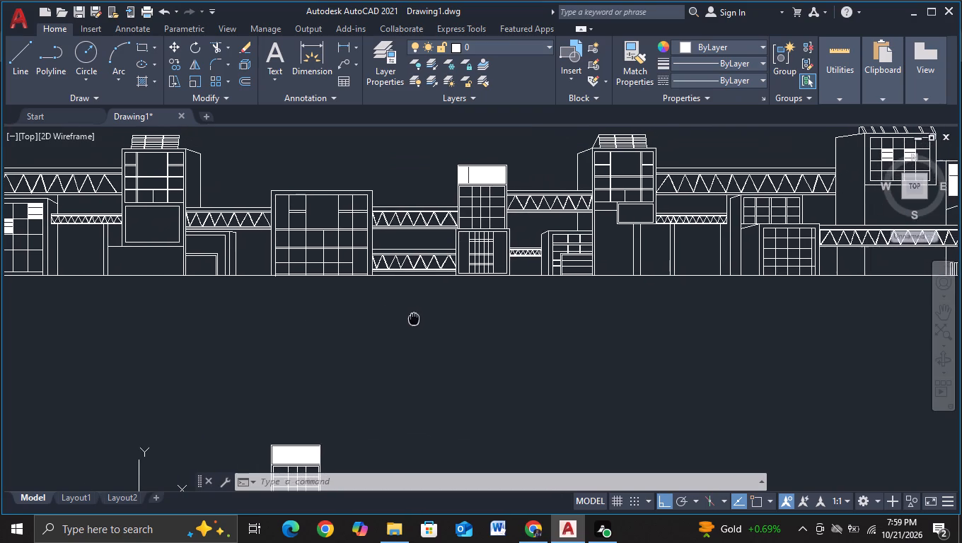
middle_drag(413, 319, 489, 335)
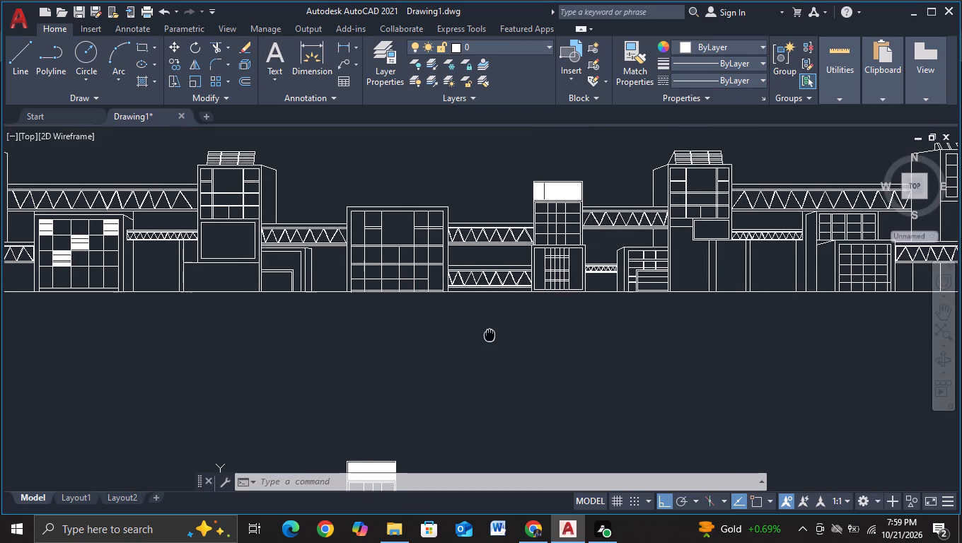
middle_drag(489, 335, 487, 335)
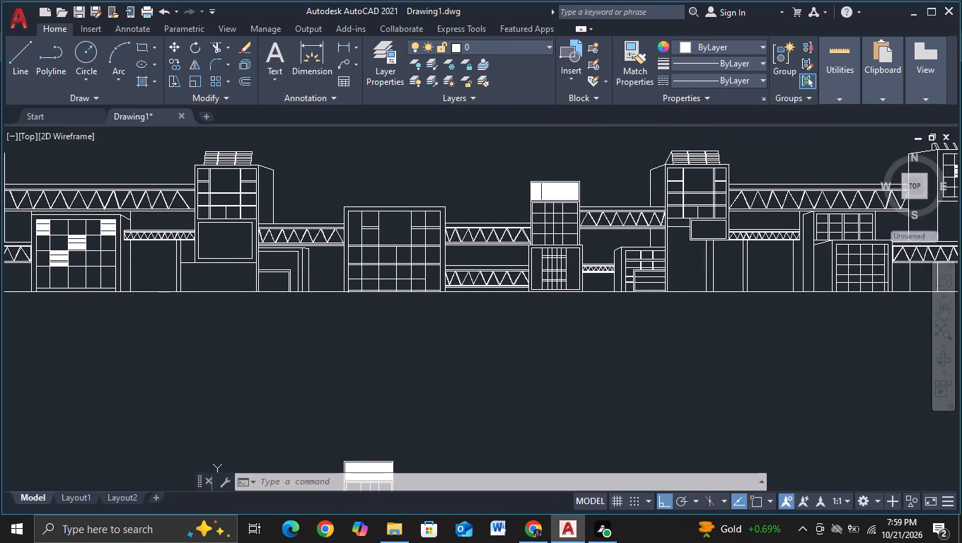
middle_drag(313, 296, 341, 296)
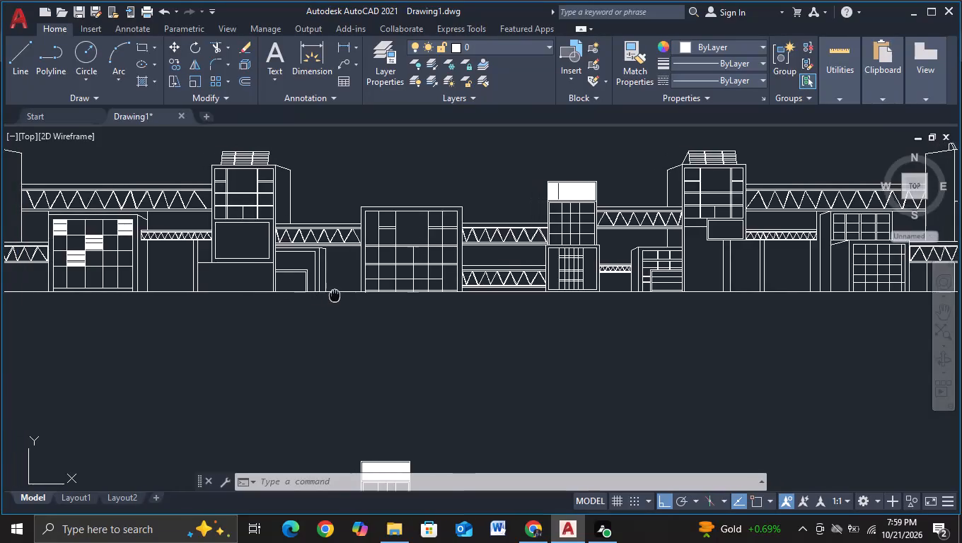
middle_drag(341, 296, 371, 300)
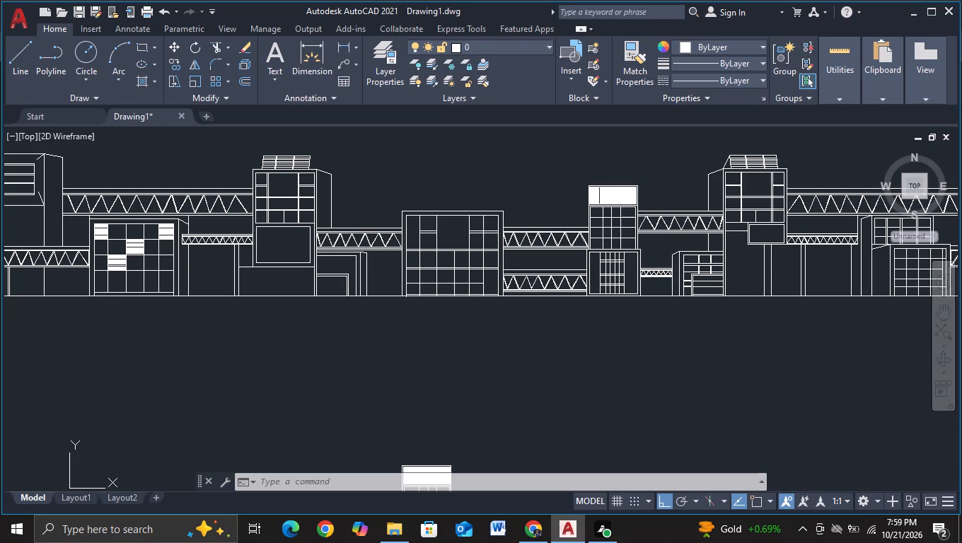
key(Escape)
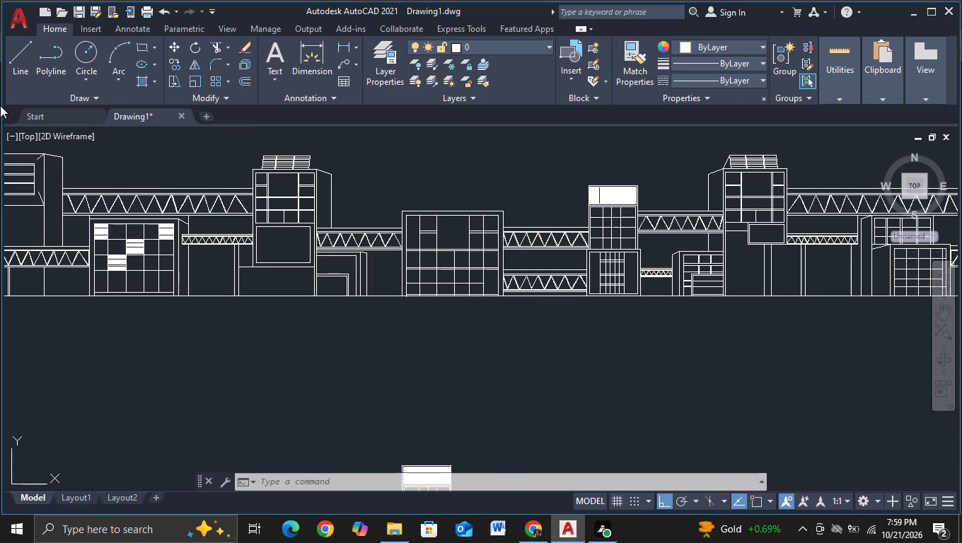
Draw a vertical line from the base of the louvre-topped tower's left double mullion down through the empty lower panel and past its sill.
click(28, 80)
scroll(299, 267, up, 2)
middle_drag(238, 295, 239, 323)
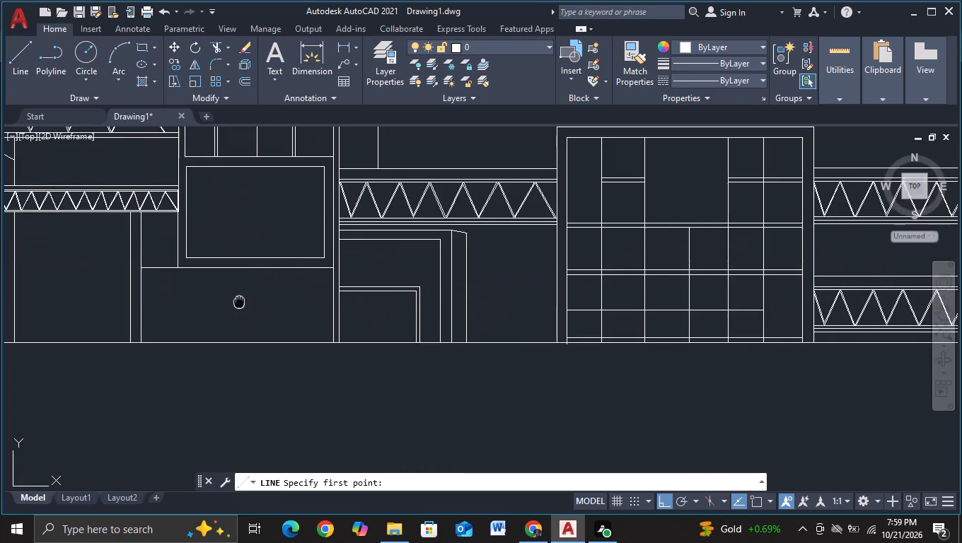
middle_drag(239, 323, 243, 349)
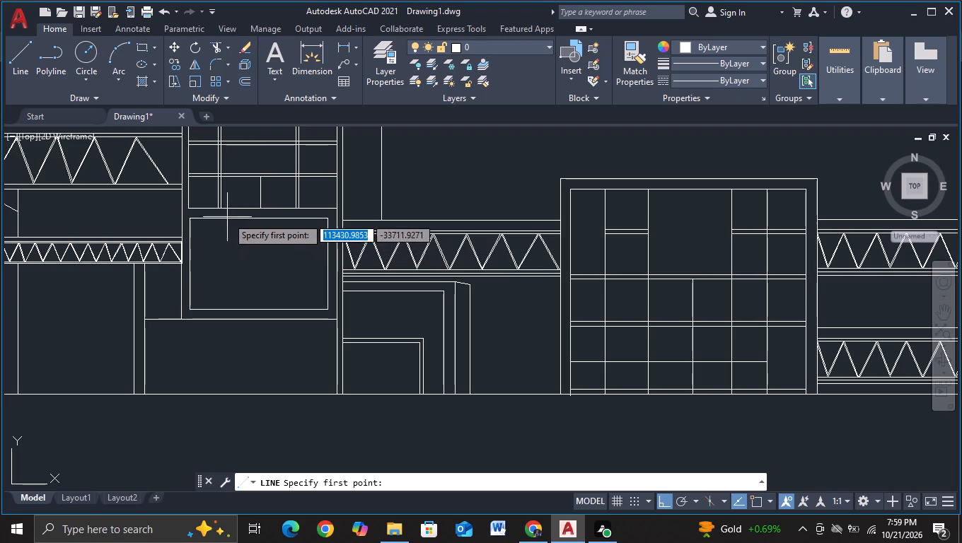
middle_drag(255, 284, 264, 383)
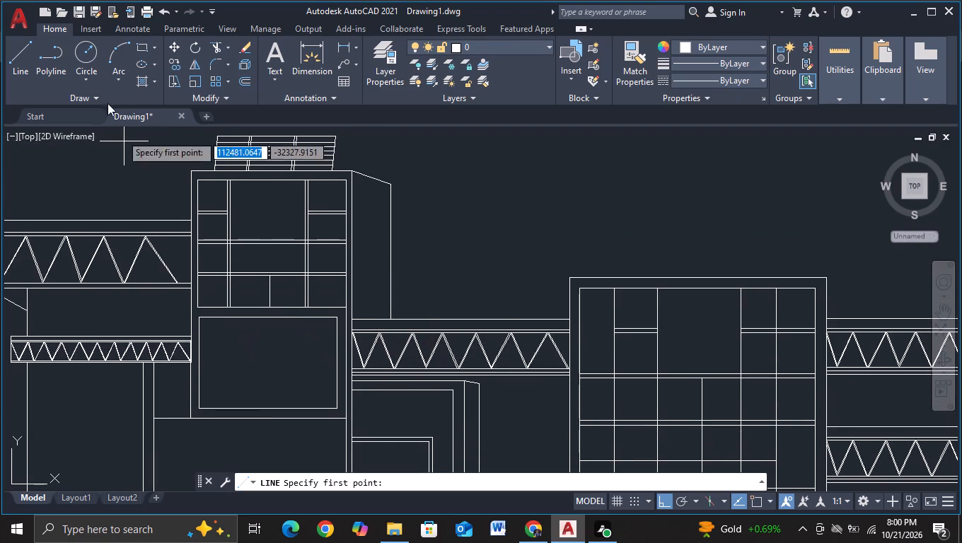
click(16, 66)
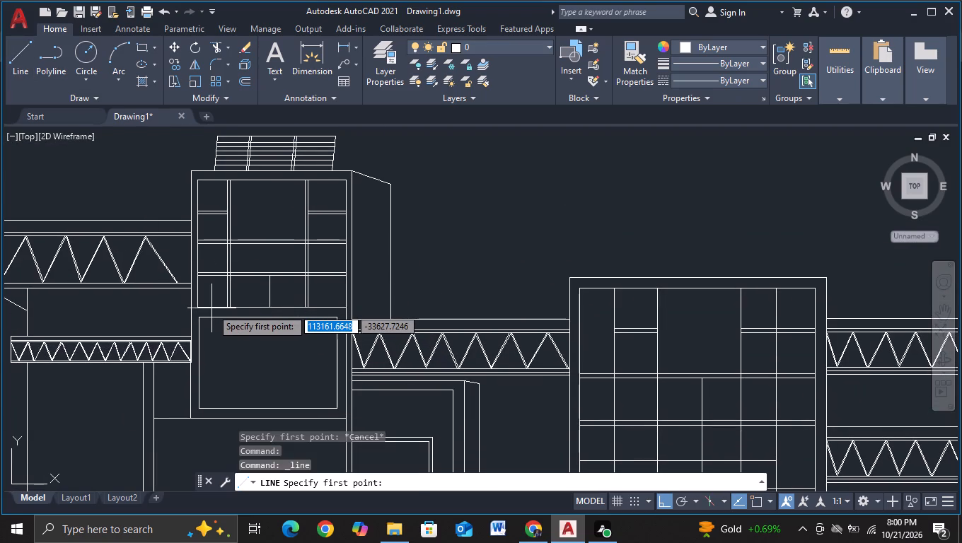
key(F3)
click(232, 310)
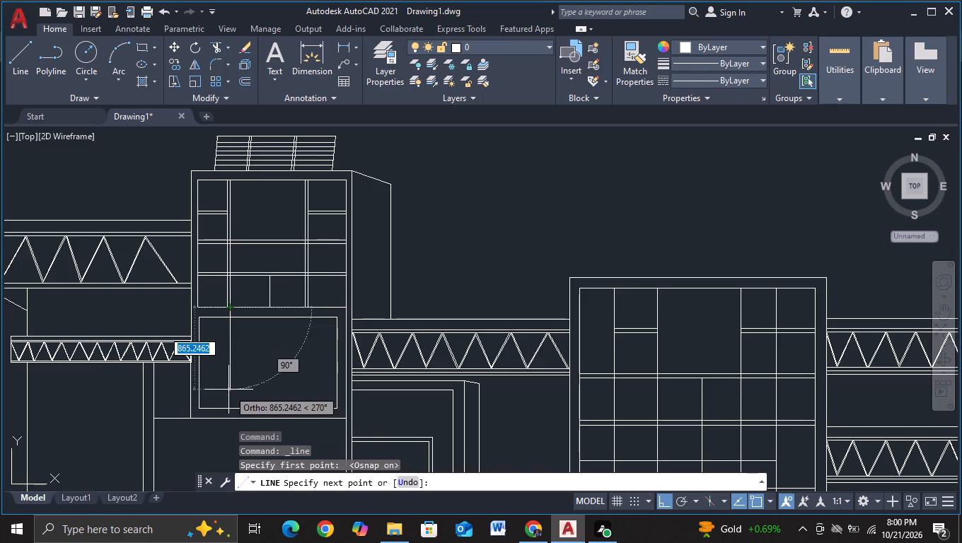
middle_drag(228, 390, 253, 292)
click(241, 357)
key(Escape)
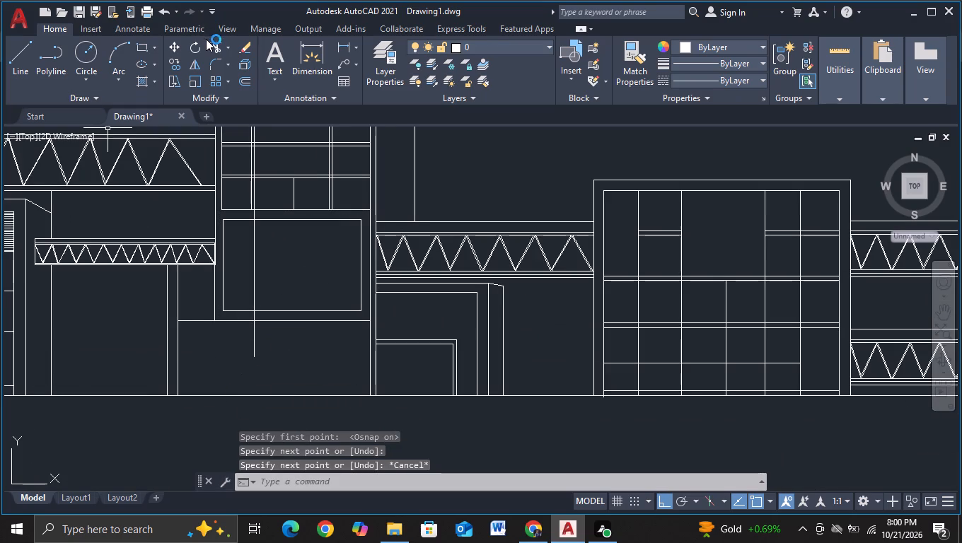
Trim the new vertical line above and below the tower's lower panel frame so only the part inside remains.
click(211, 43)
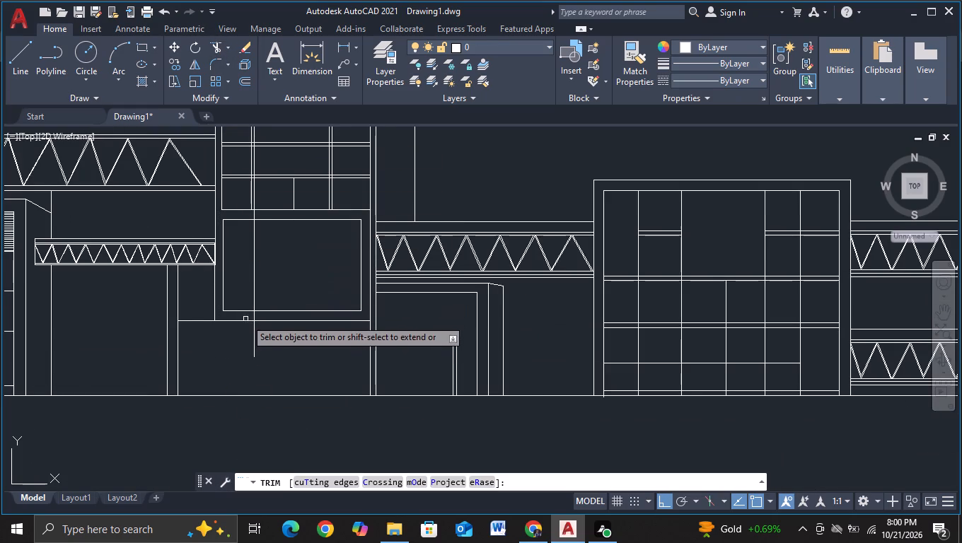
click(255, 317)
drag(248, 351, 283, 352)
middle_drag(260, 231, 267, 304)
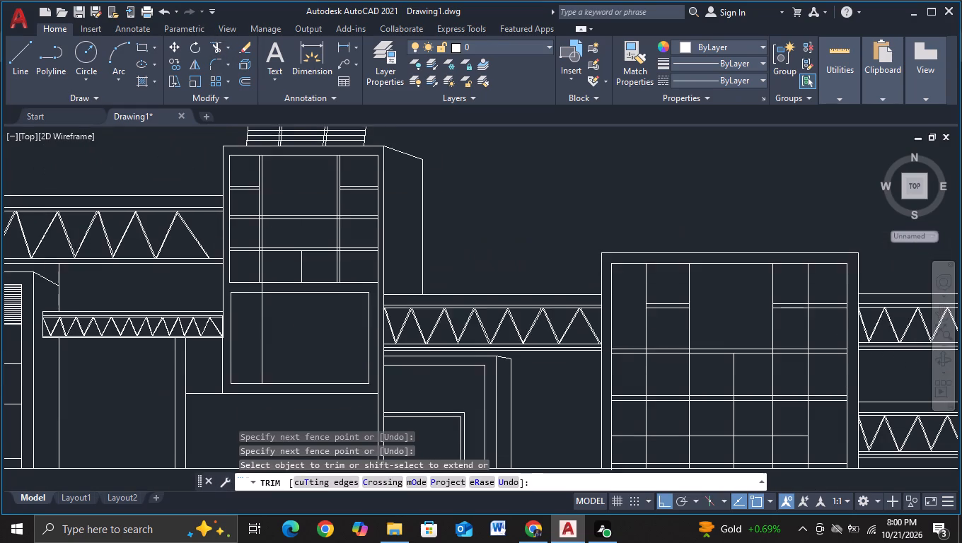
scroll(262, 293, up, 2)
click(258, 282)
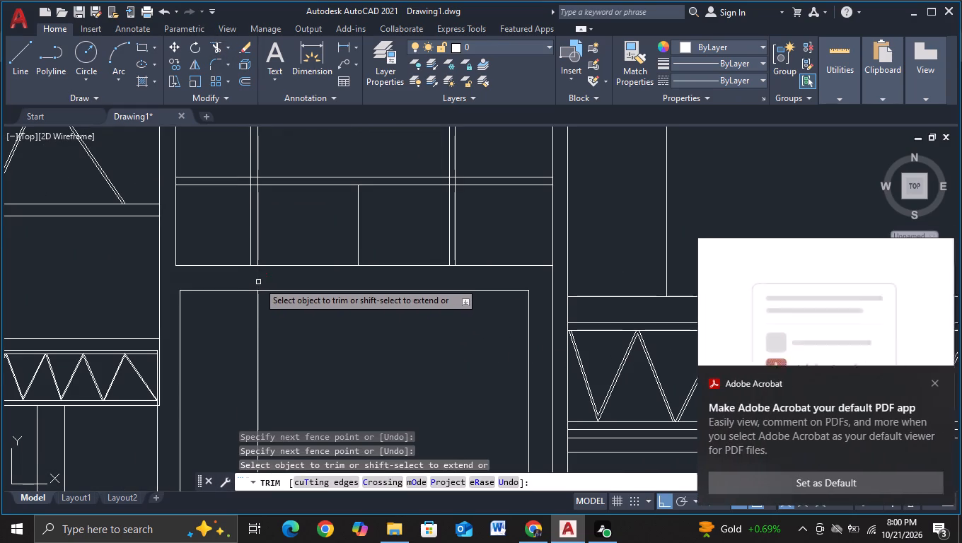
key(Escape)
Copy the outer line of the tower's upper left double mullion down into the lower panel, ending near its sill, to make a double mullion.
click(252, 256)
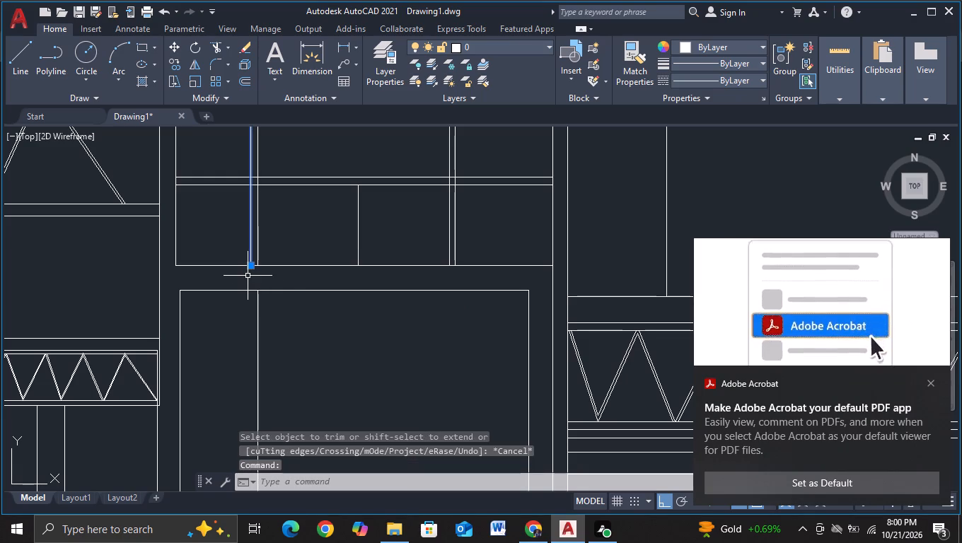
key(c)
click(303, 325)
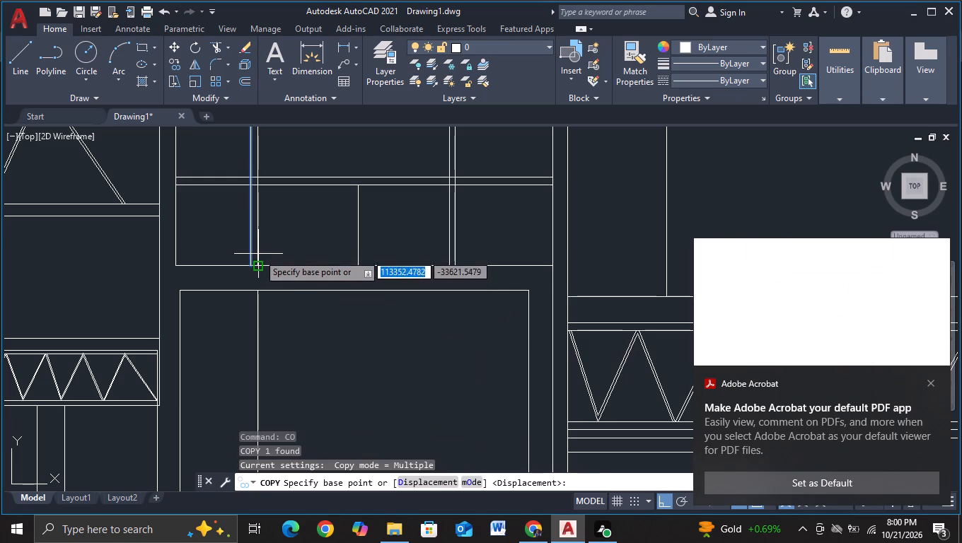
click(258, 254)
middle_drag(273, 327, 280, 167)
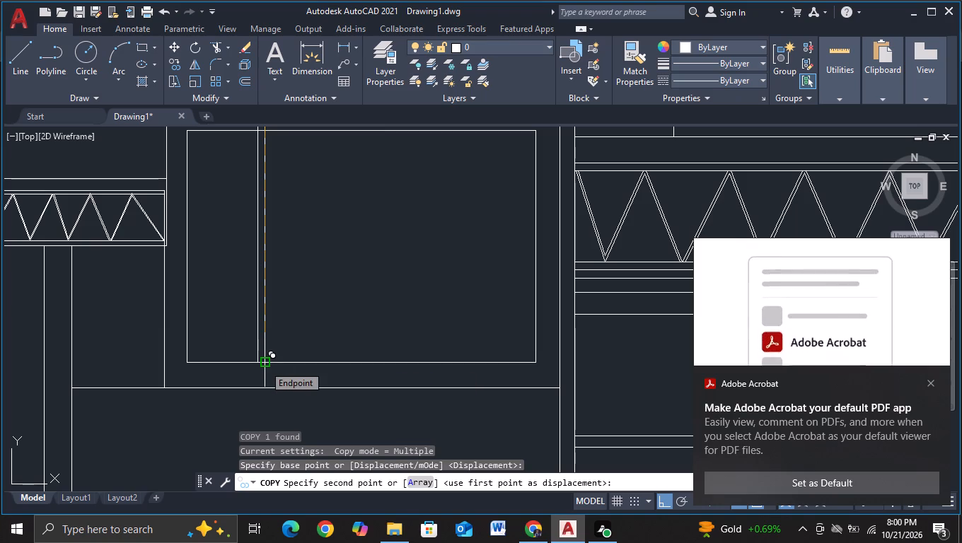
key(F3)
click(264, 365)
key(Escape)
scroll(344, 338, down, 1)
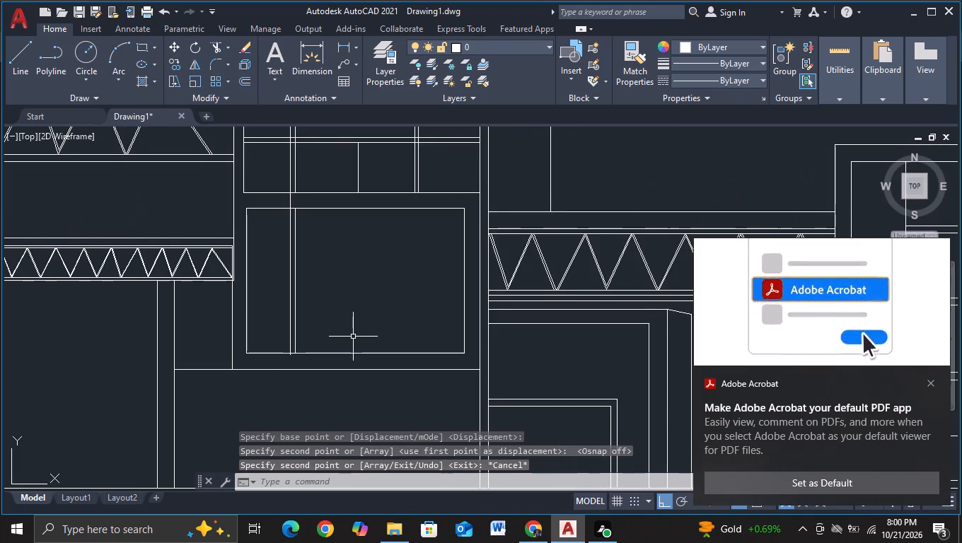
middle_drag(353, 337, 338, 348)
Trim the copied mullion line where it crosses the gap between the tower's upper and lower frames.
click(212, 48)
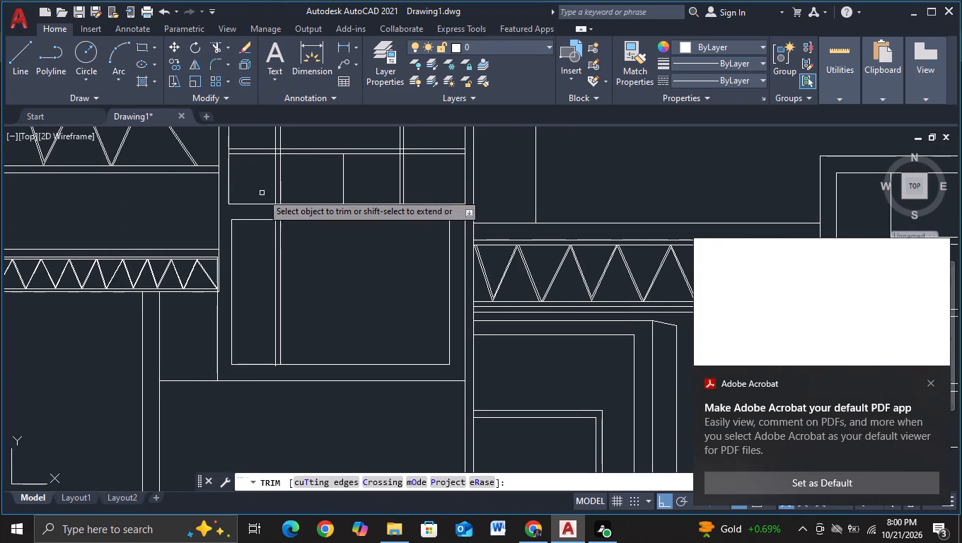
drag(270, 213, 289, 212)
key(Escape)
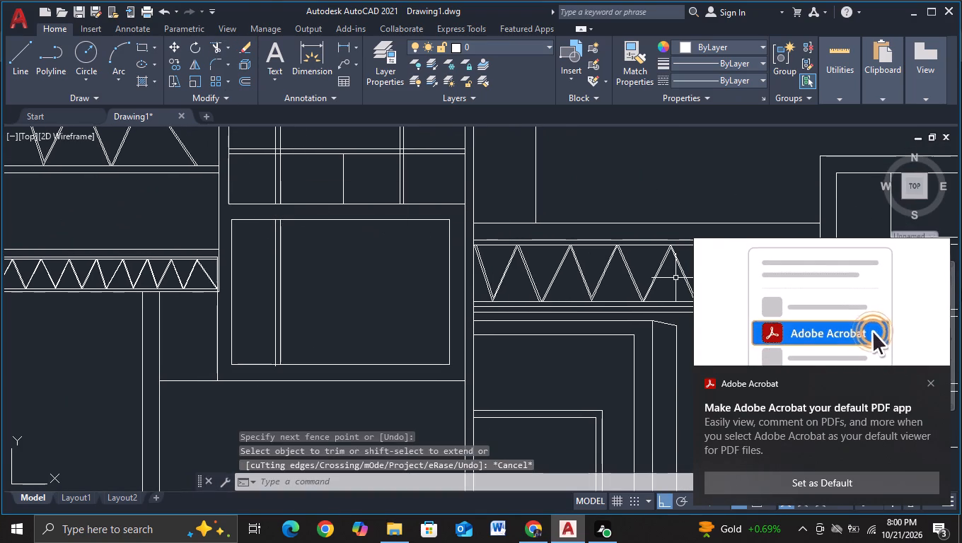
click(927, 380)
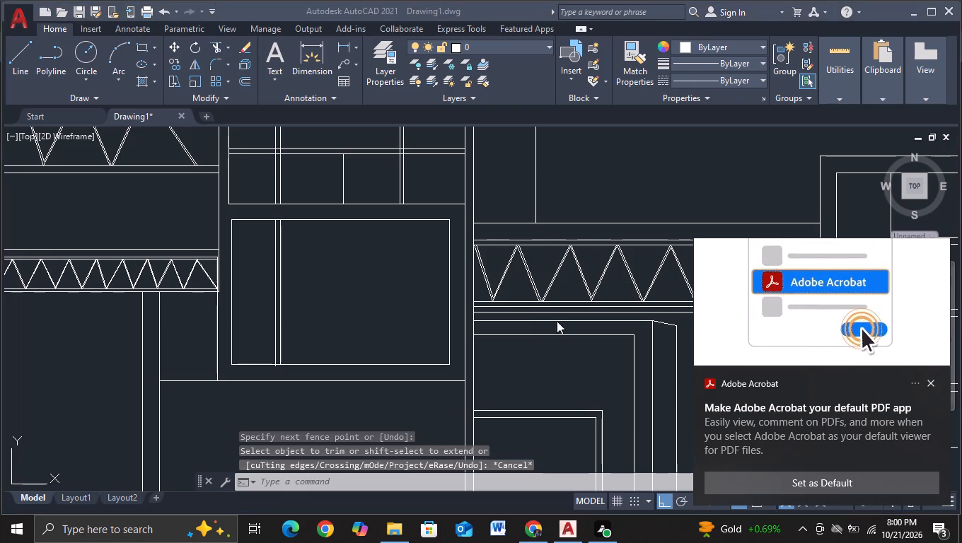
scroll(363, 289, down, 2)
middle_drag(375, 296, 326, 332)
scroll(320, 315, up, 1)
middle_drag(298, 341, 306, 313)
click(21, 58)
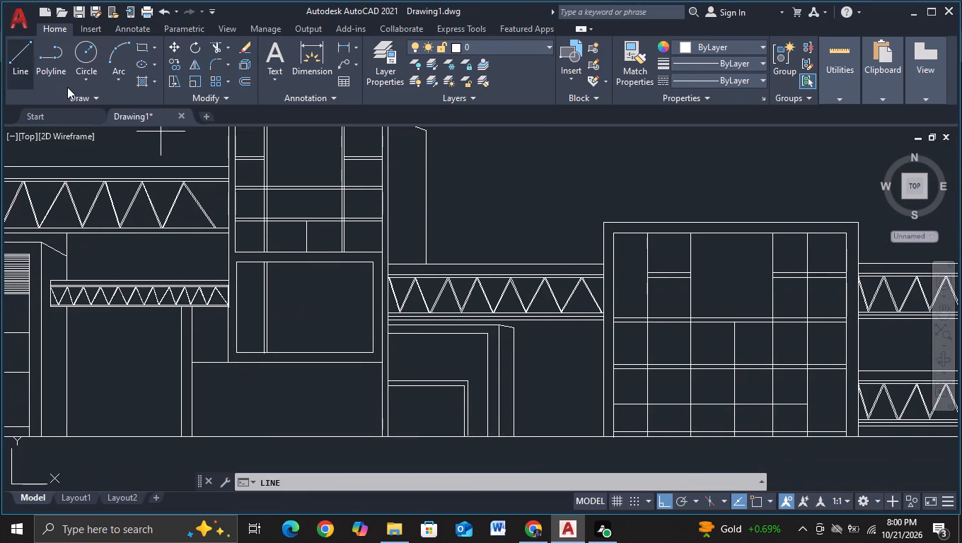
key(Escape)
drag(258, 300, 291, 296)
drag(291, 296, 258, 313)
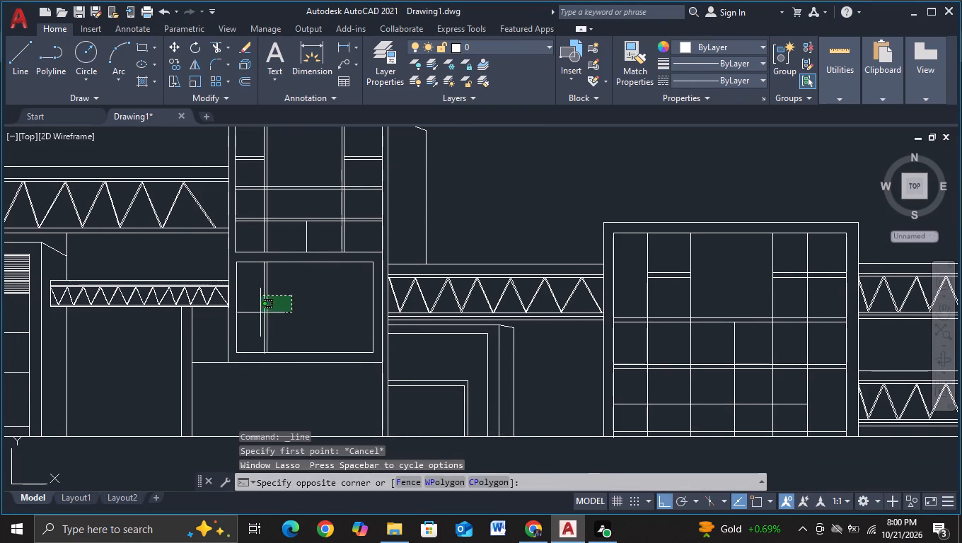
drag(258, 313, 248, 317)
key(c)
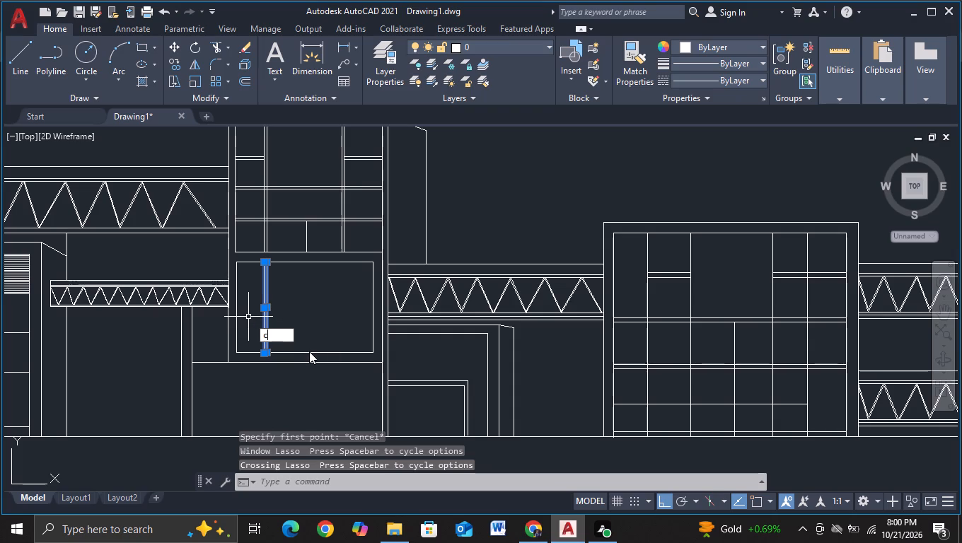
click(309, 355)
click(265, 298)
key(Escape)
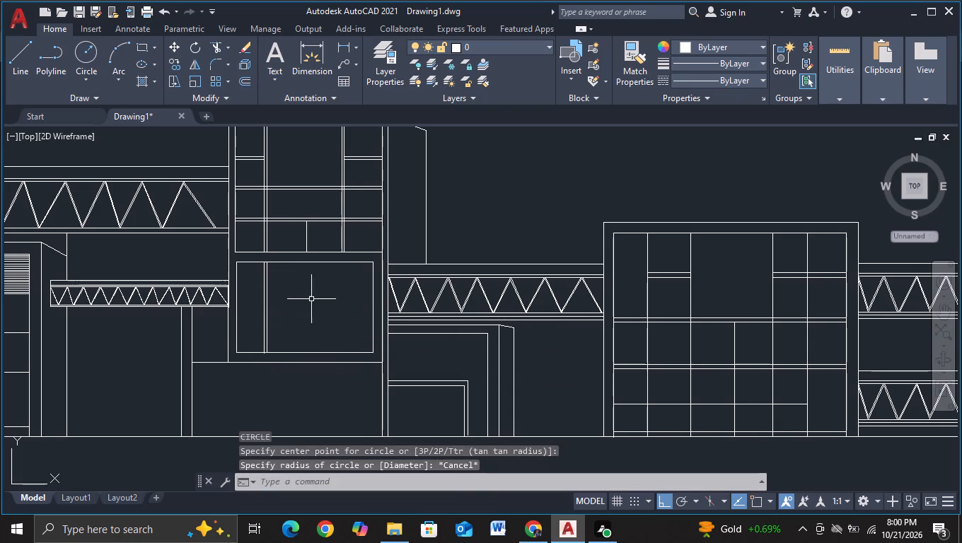
Copy the lower panel's double mullion twice across the panel, with the farther copy offset about 748 units, dividing it into four columns.
drag(296, 296, 257, 317)
key(c)
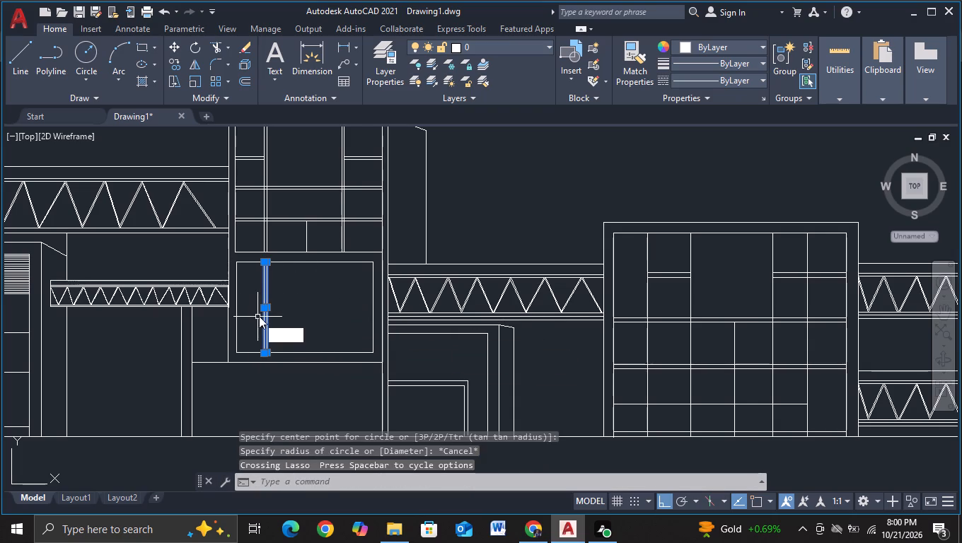
click(316, 366)
click(271, 313)
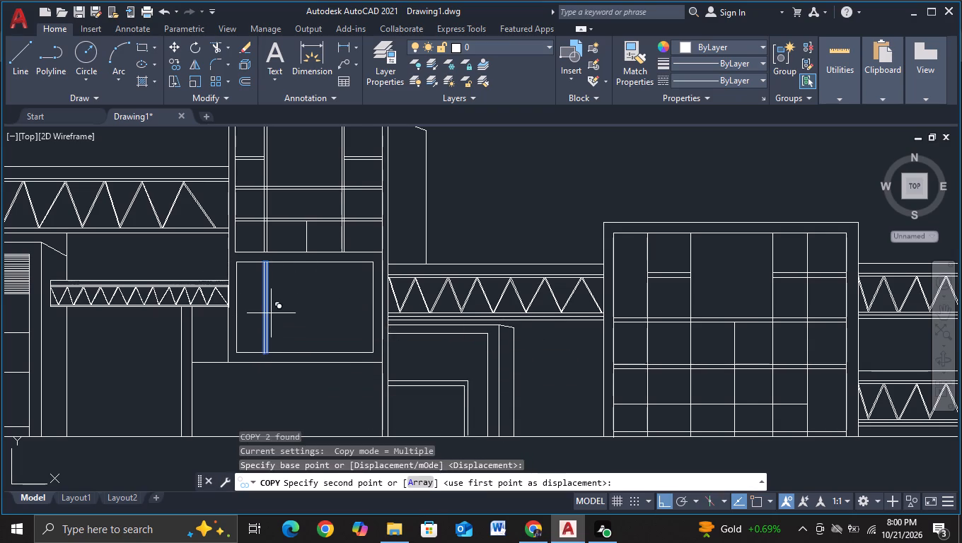
click(304, 315)
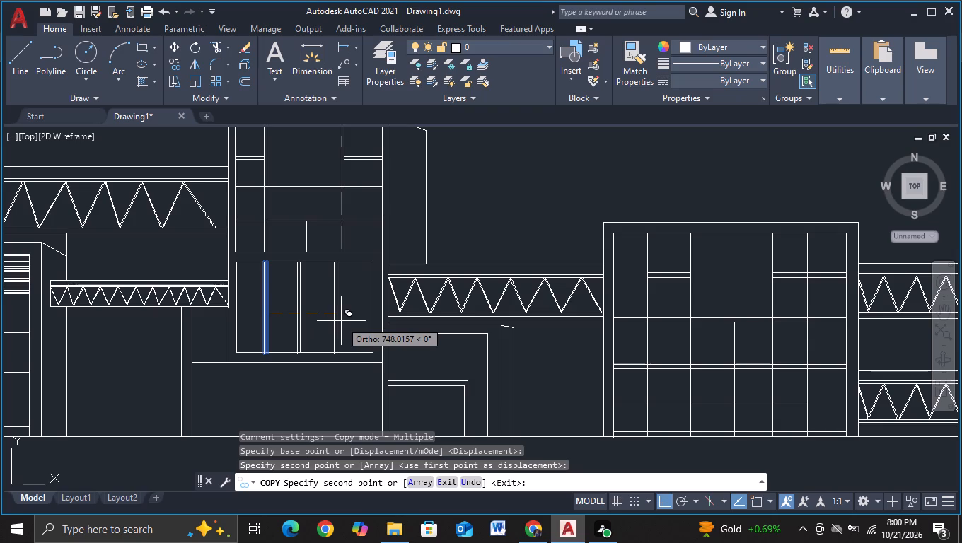
click(341, 321)
key(Escape)
Draw a horizontal line across the tower's lower panel about a third of the way down, extending slightly past both sides of the frame.
middle_drag(296, 407, 301, 376)
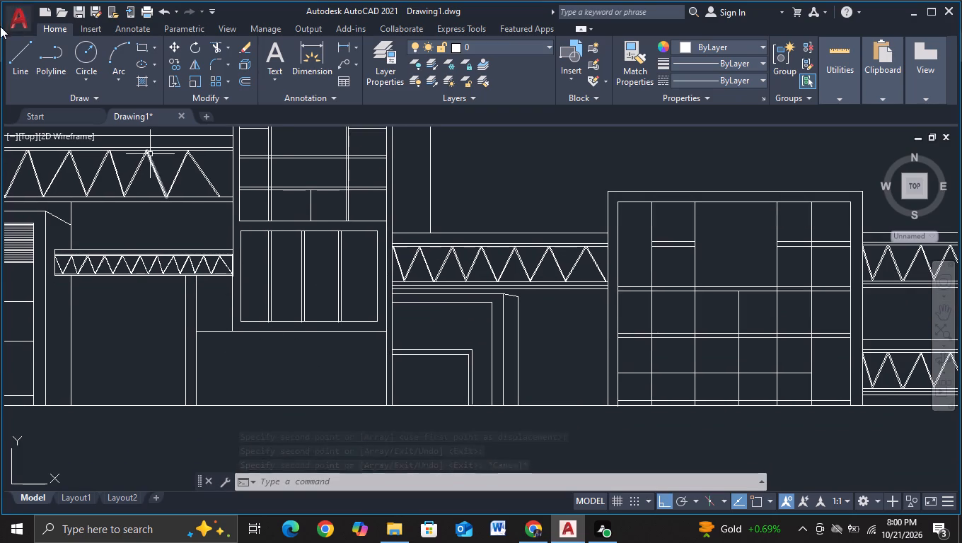
click(28, 69)
scroll(204, 207, up, 2)
middle_drag(318, 348, 320, 301)
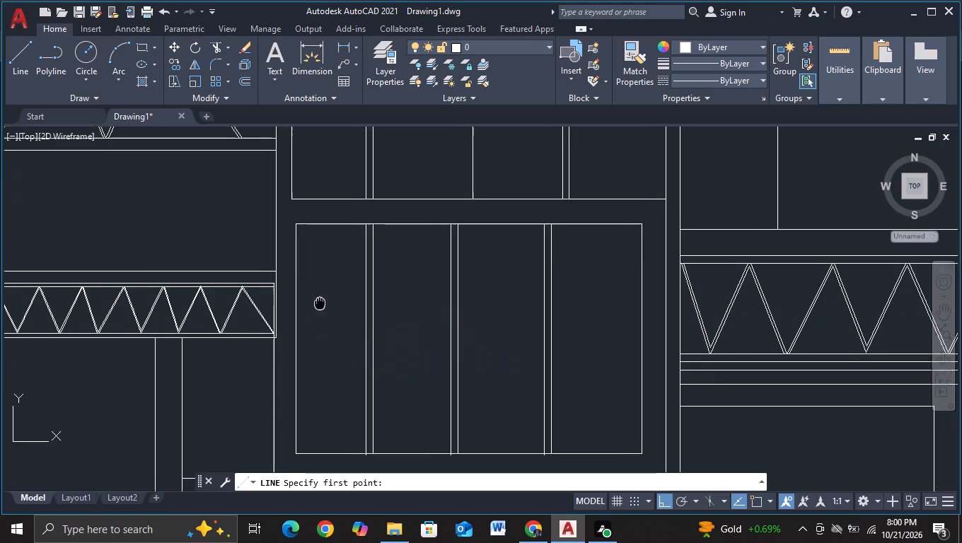
click(293, 298)
middle_drag(520, 300, 389, 304)
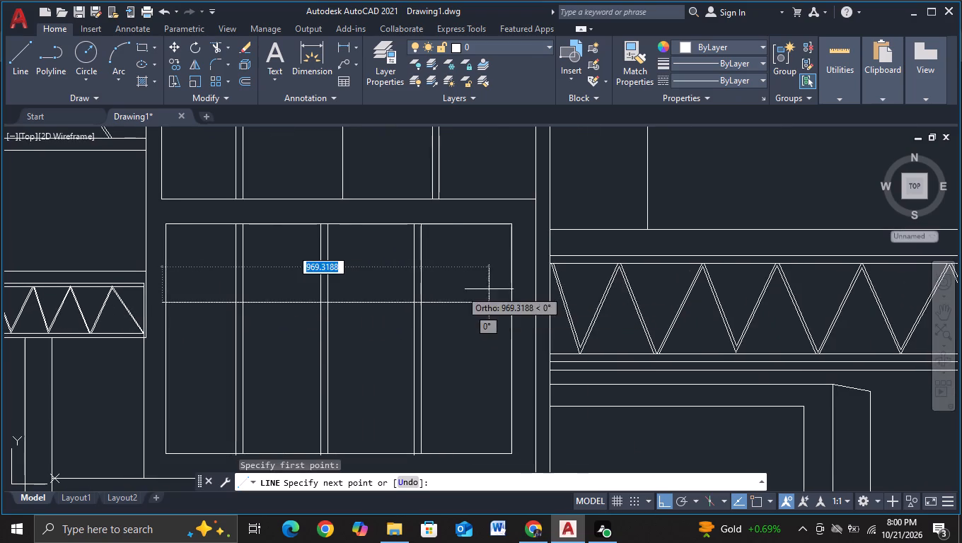
scroll(516, 291, up, 1)
click(516, 292)
key(Escape)
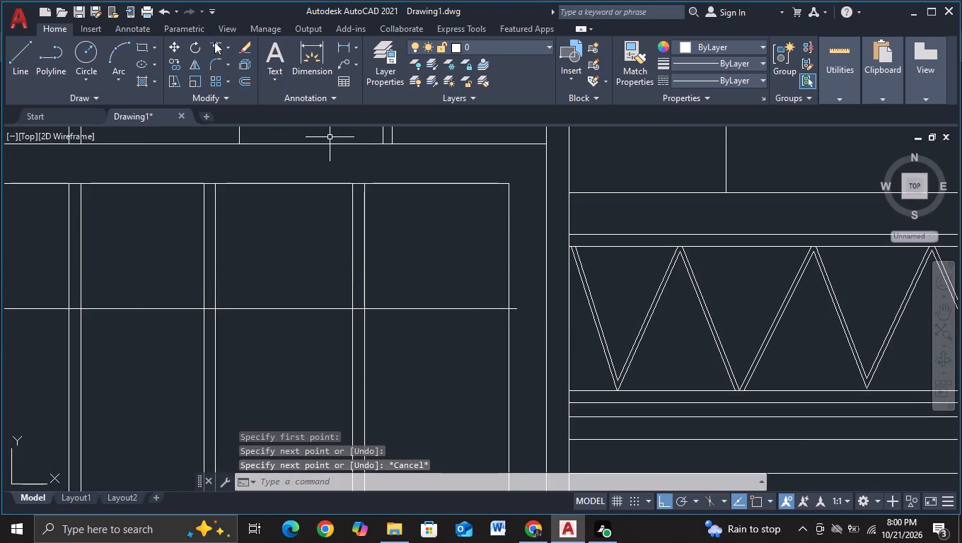
Trim both overhanging ends of the horizontal line back to the lower panel's frame.
click(214, 47)
click(516, 308)
scroll(438, 364, down, 1)
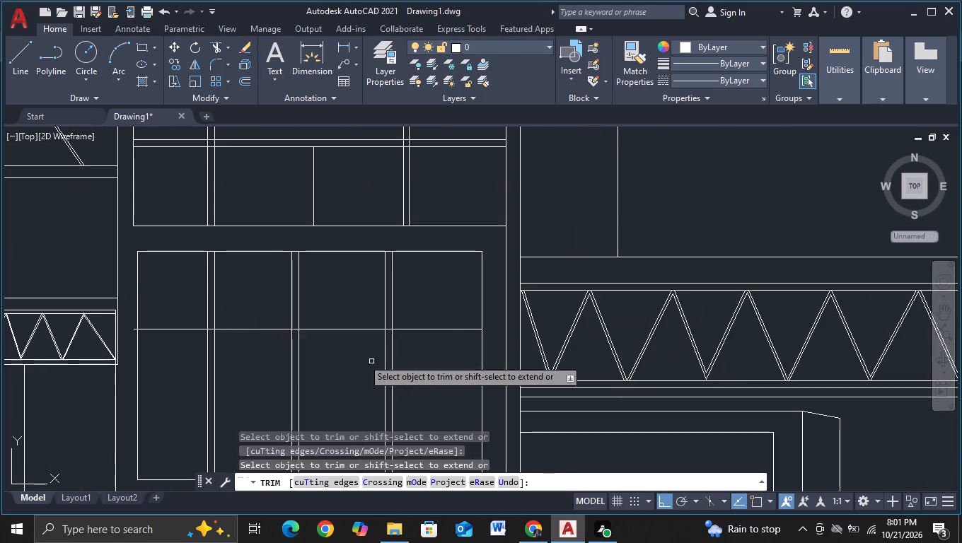
scroll(138, 332, up, 1)
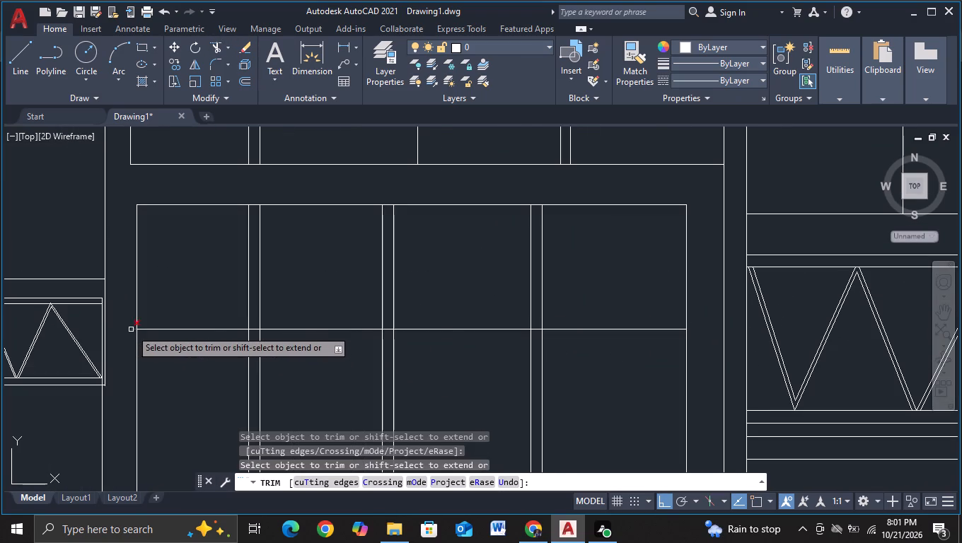
click(131, 329)
key(Escape)
Copy the horizontal line down to about two-thirds of the lower panel's height, dividing it into three rows.
scroll(215, 353, down, 3)
click(248, 345)
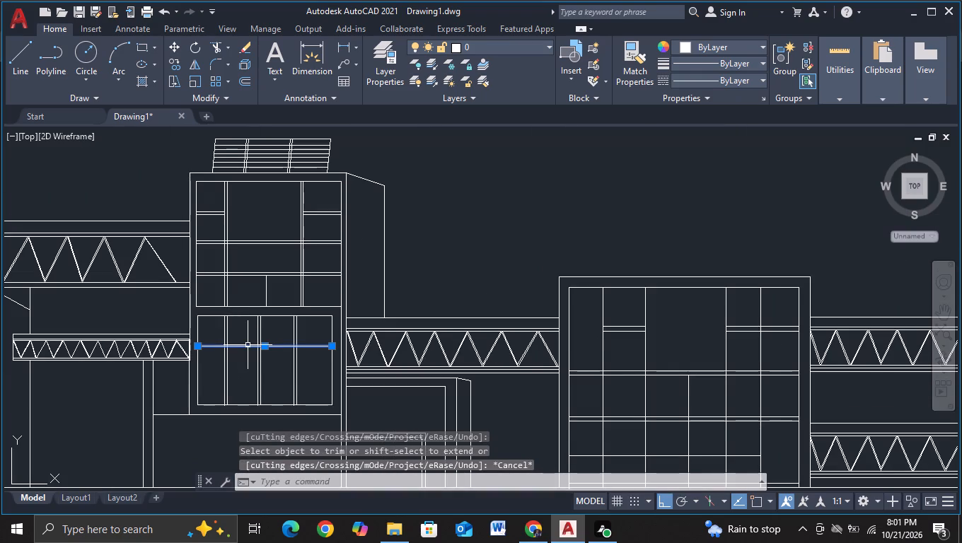
key(c)
click(315, 387)
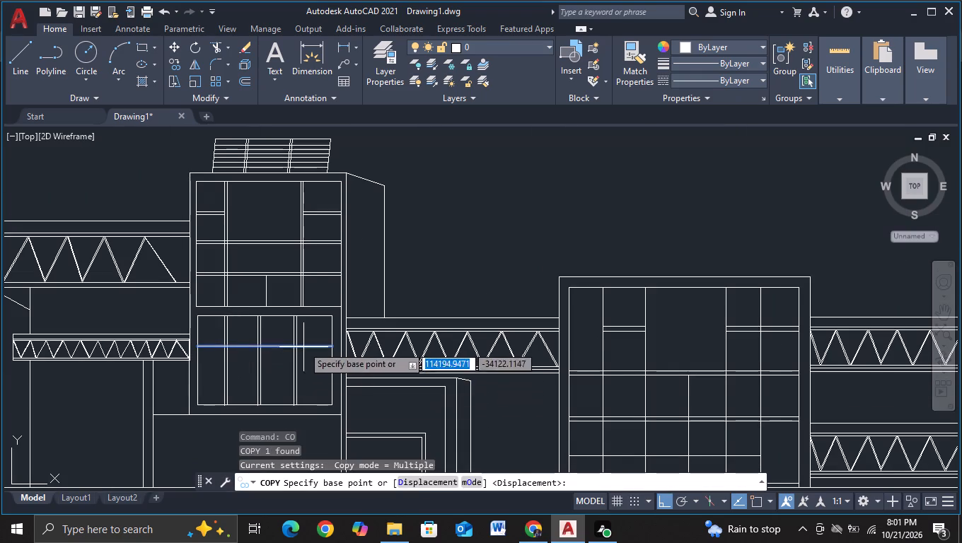
click(302, 344)
click(309, 371)
key(Escape)
Review the tower's lower panel grid against the adjoining truss bridge, the wide building and the overall elevation.
scroll(318, 368, down, 3)
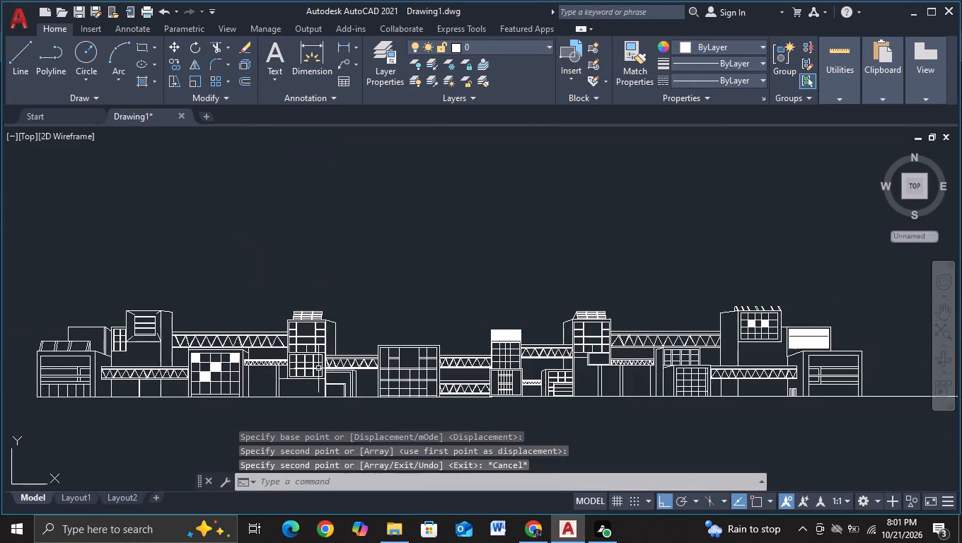
scroll(377, 373, up, 2)
middle_drag(337, 288, 401, 209)
scroll(328, 237, up, 2)
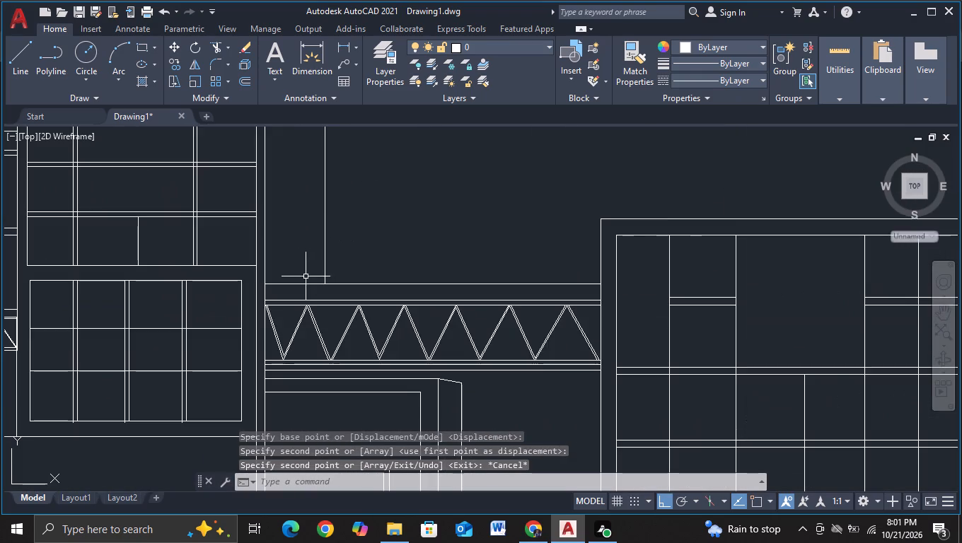
scroll(411, 237, down, 1)
middle_click(456, 175)
middle_drag(447, 232, 471, 190)
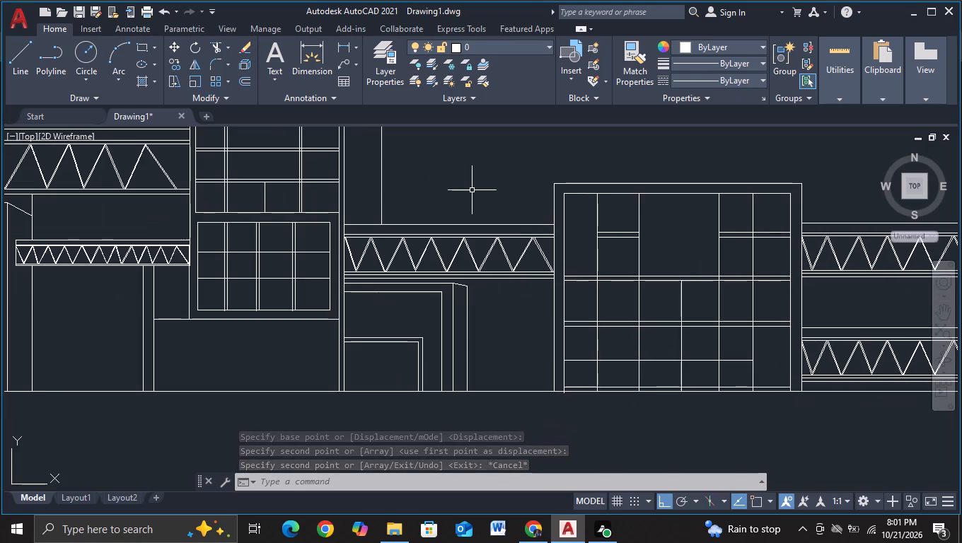
scroll(472, 190, down, 1)
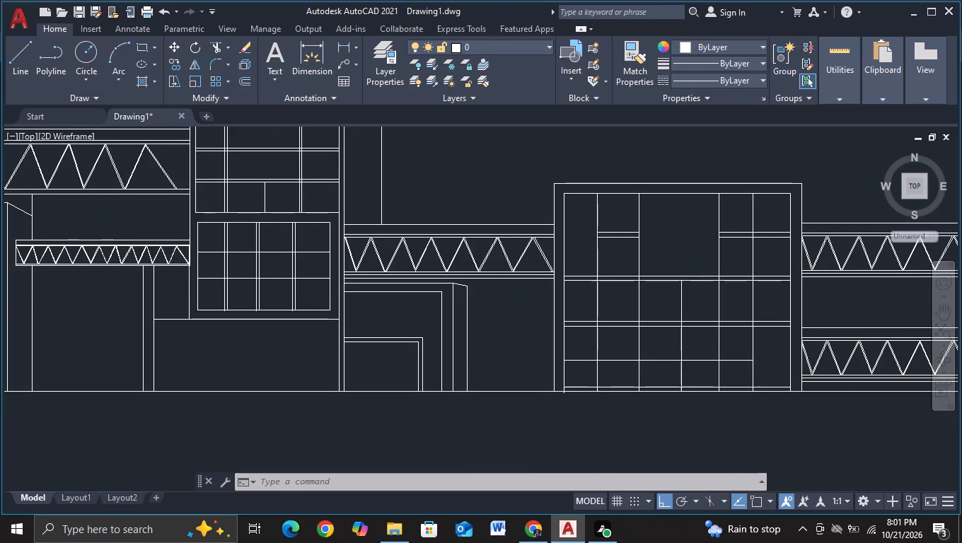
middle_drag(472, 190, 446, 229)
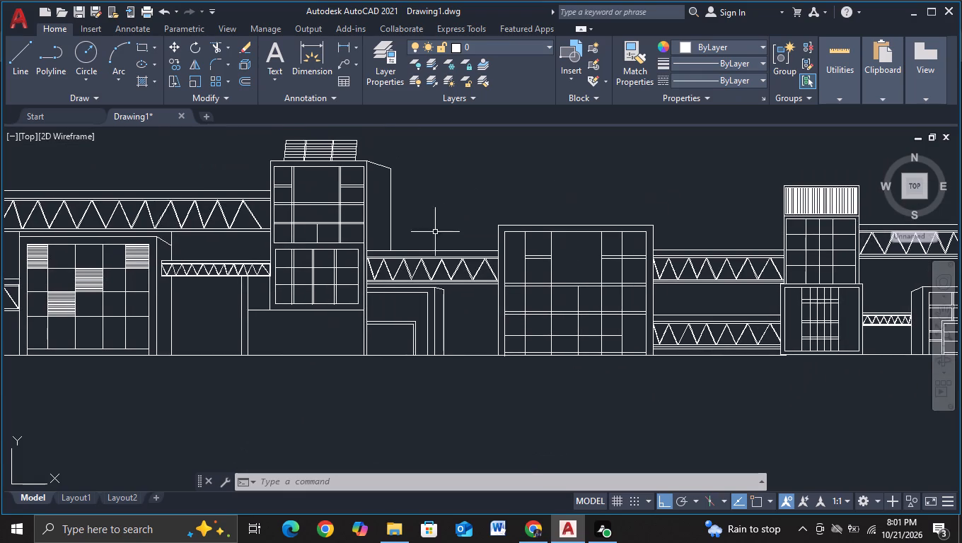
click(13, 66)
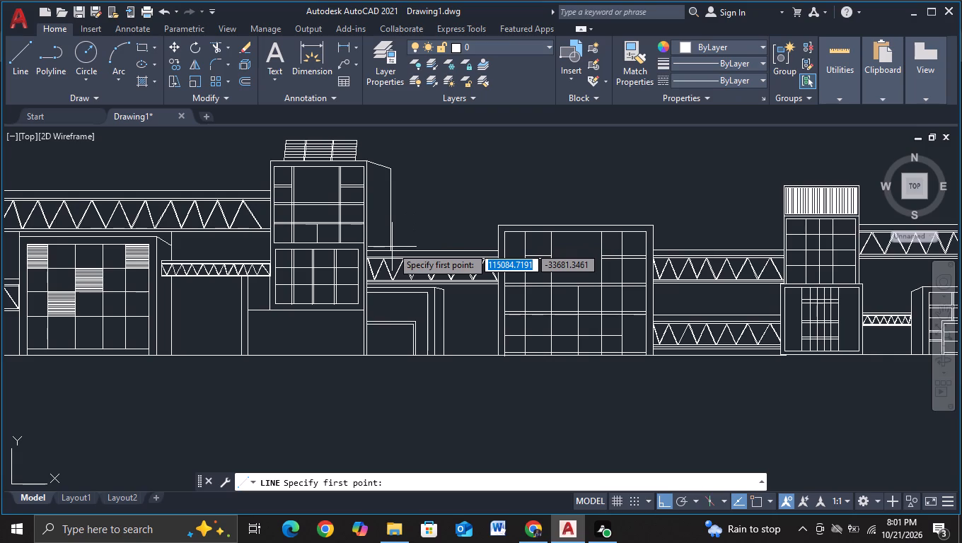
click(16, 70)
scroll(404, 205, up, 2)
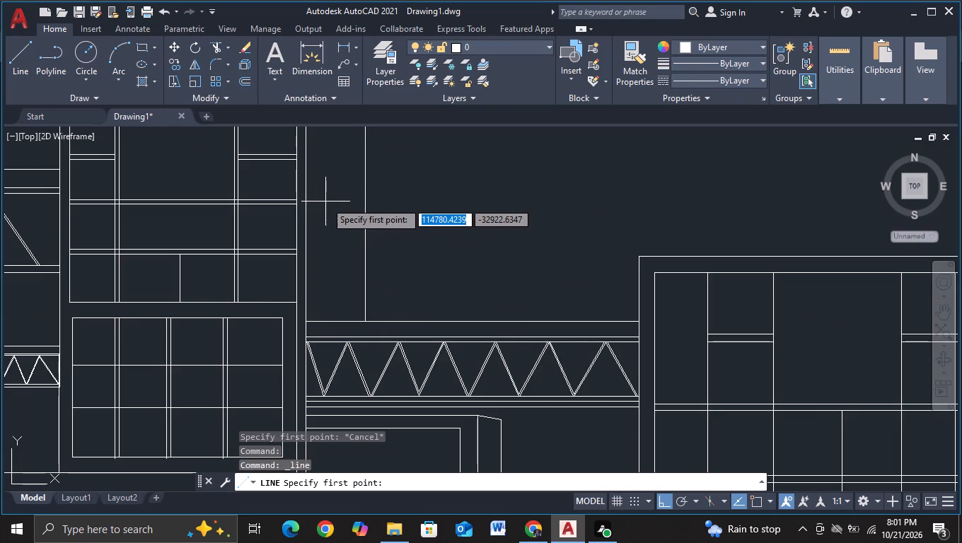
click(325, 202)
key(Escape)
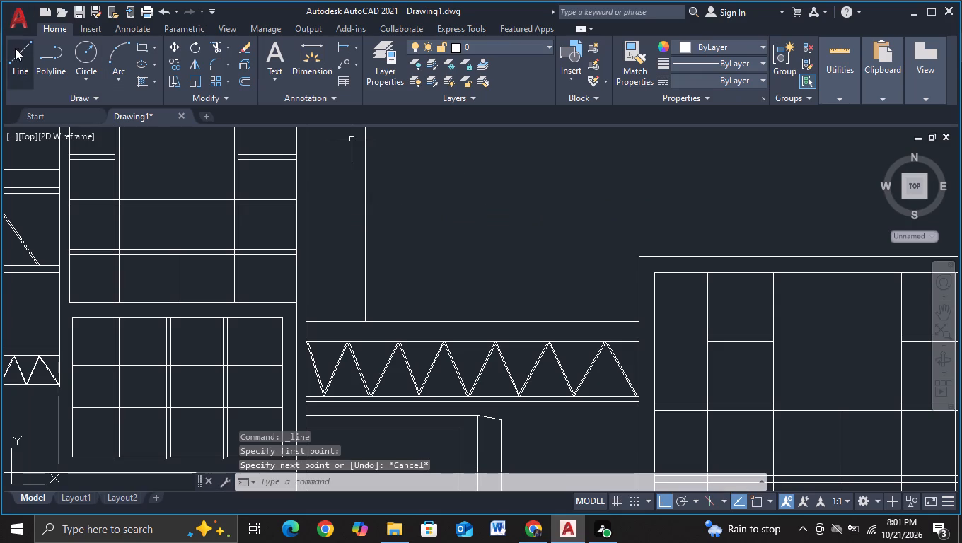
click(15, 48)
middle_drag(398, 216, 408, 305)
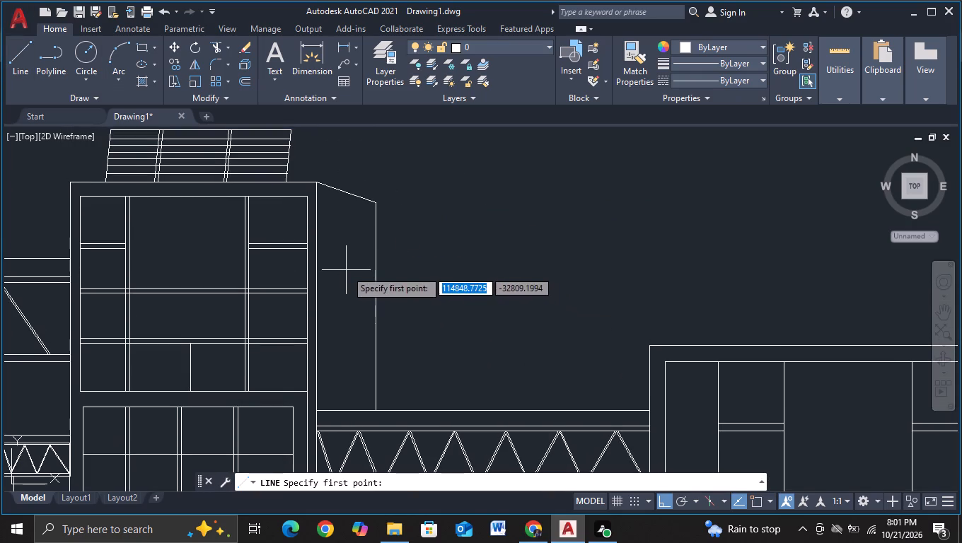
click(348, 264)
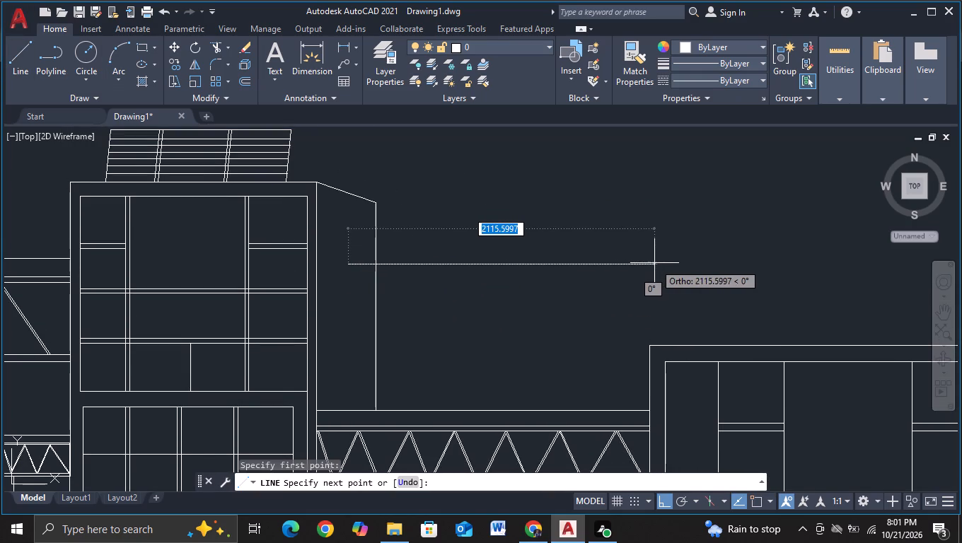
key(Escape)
Draw a new block's outline: a horizontal roofline from beside the louvre-topped tower, turning down past the wide building's top frame.
click(18, 52)
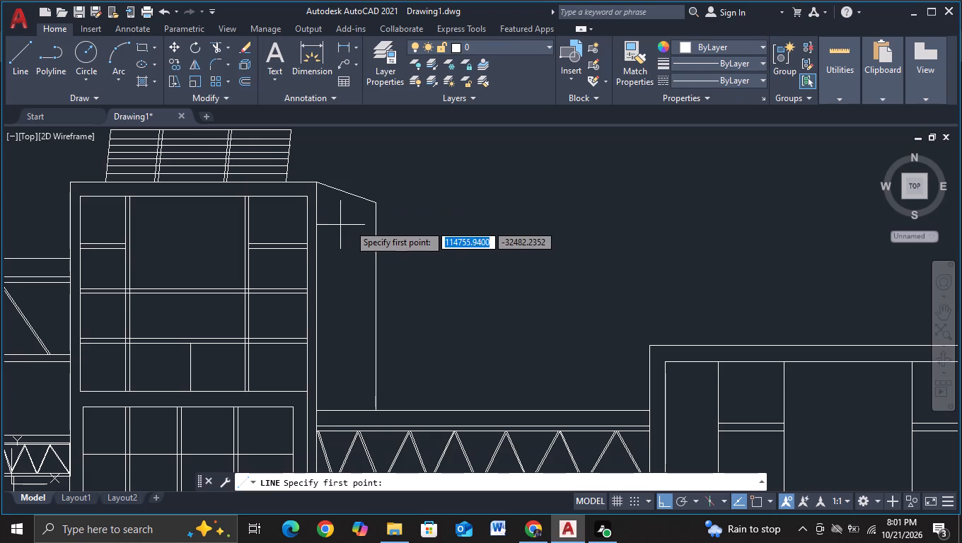
click(349, 228)
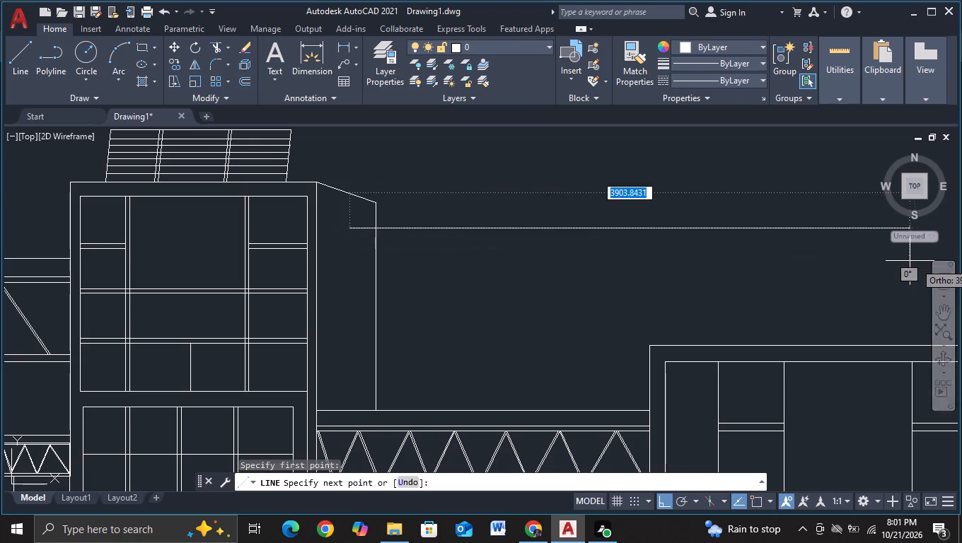
click(715, 250)
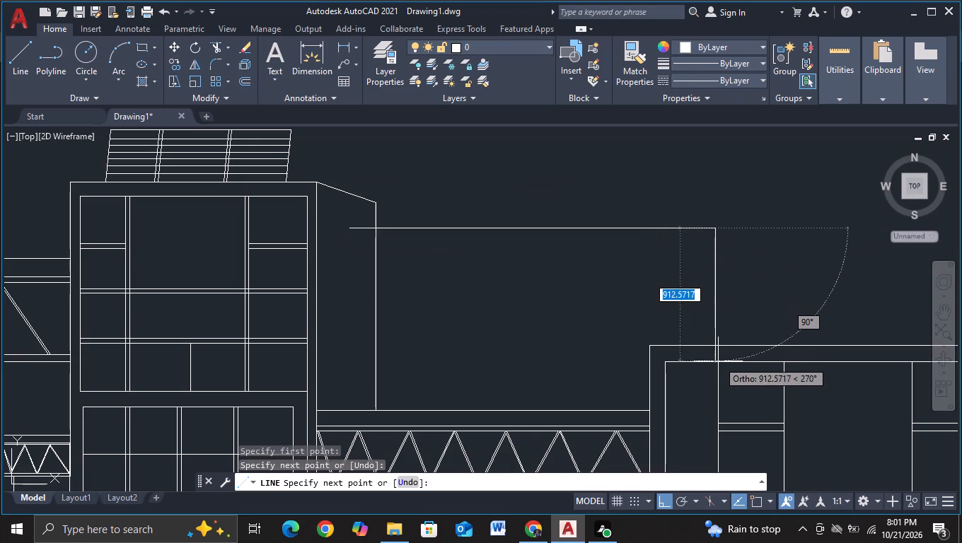
scroll(711, 365, up, 2)
click(698, 405)
key(Escape)
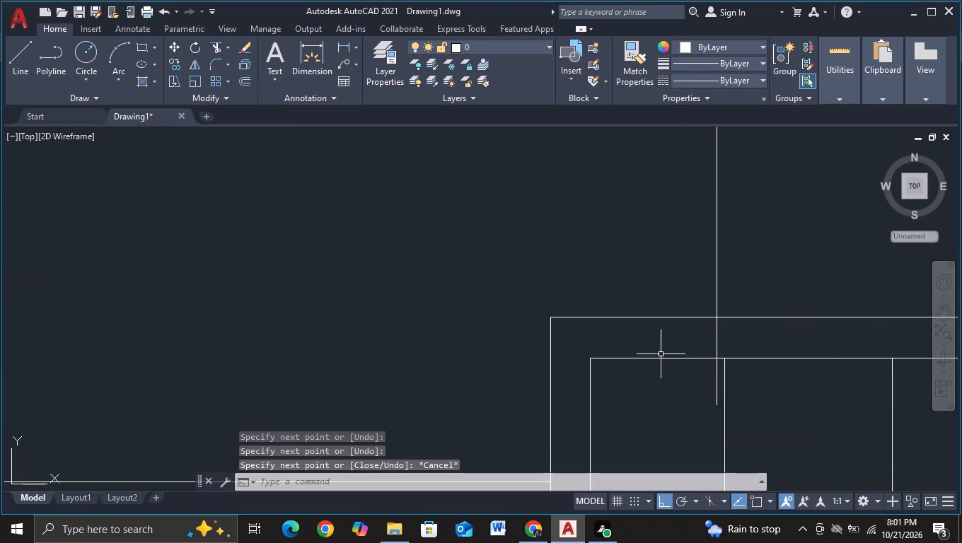
Trim the new outline's vertical end back to the wide building's outer top edge.
click(213, 50)
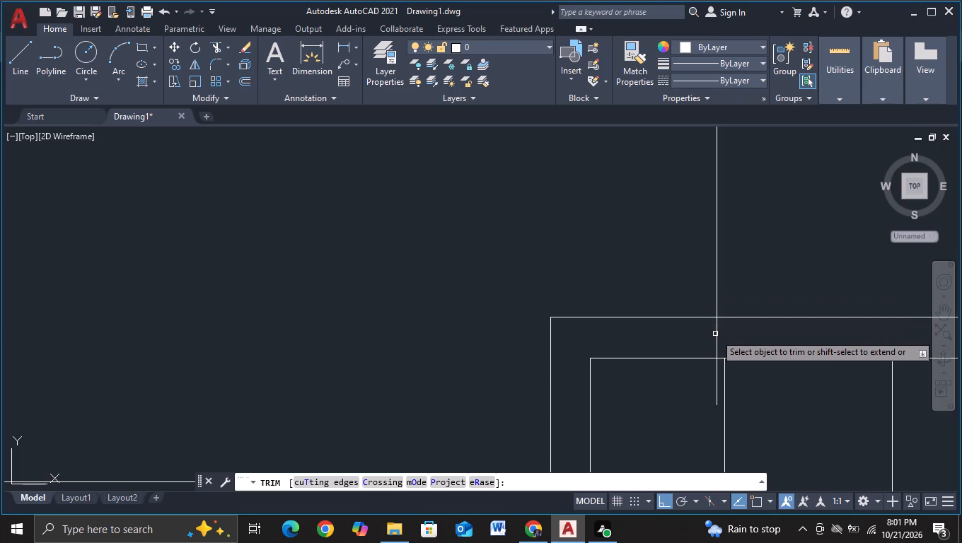
drag(696, 333, 775, 347)
click(716, 369)
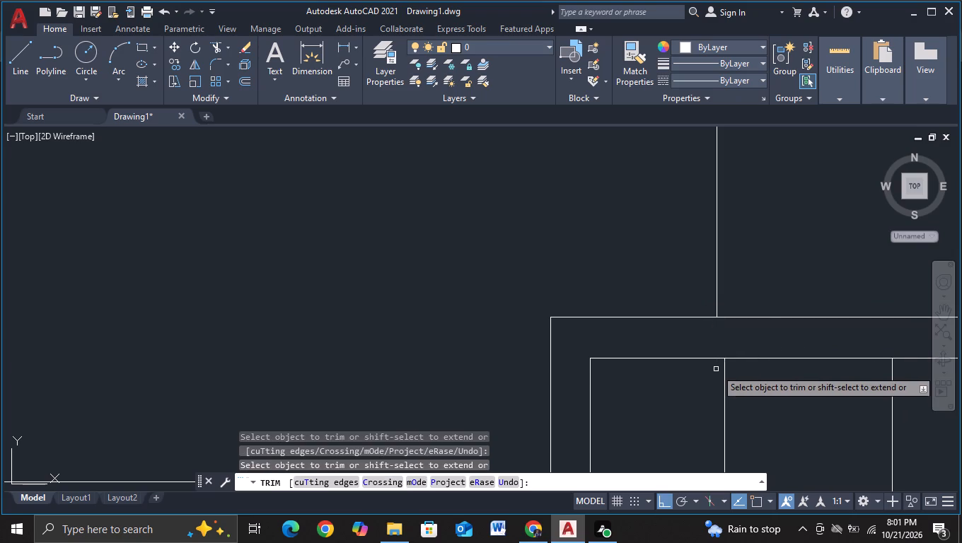
Trim away the tower's side-face edge below the new block's roofline, down to the truss bridge.
scroll(642, 263, down, 2)
middle_drag(631, 264, 675, 223)
middle_drag(488, 204, 499, 308)
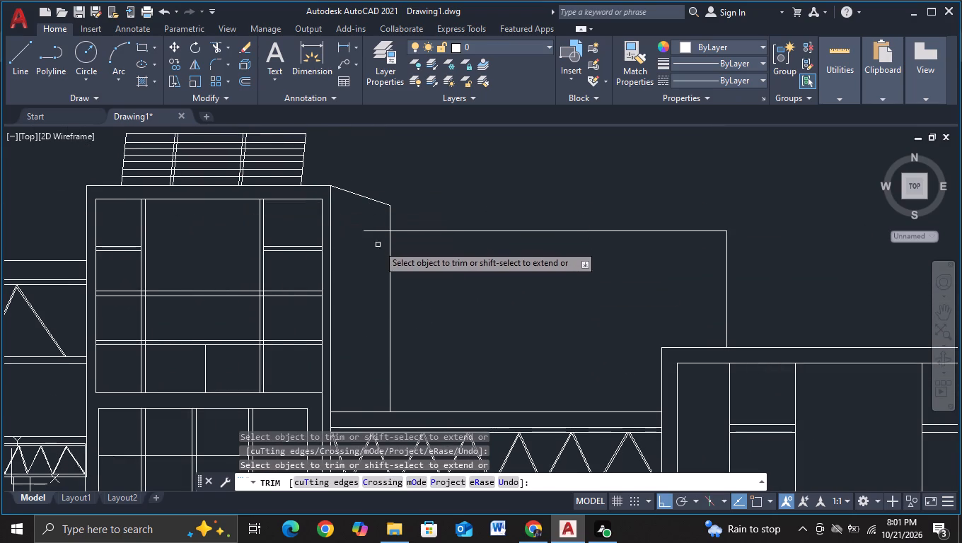
middle_drag(388, 259, 398, 190)
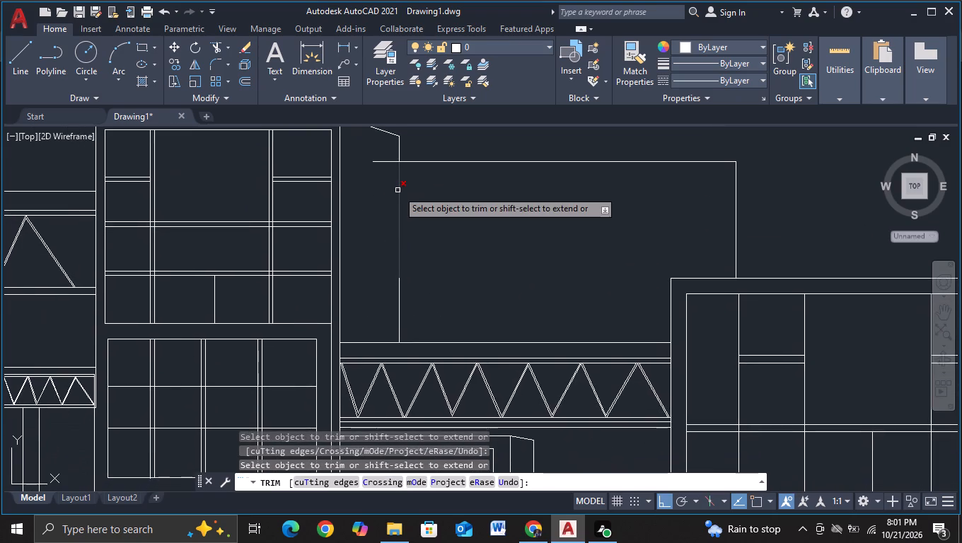
click(397, 196)
click(396, 283)
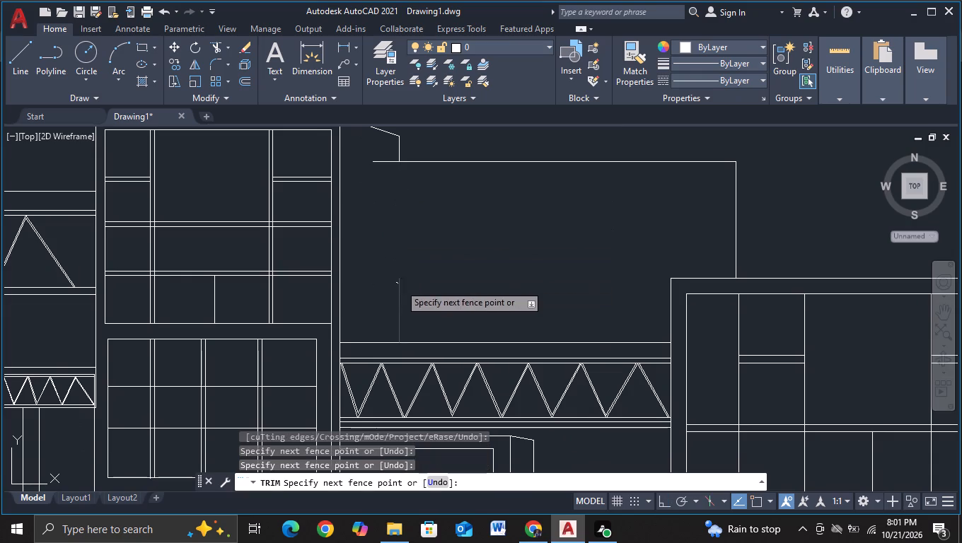
click(400, 284)
scroll(434, 257, down, 1)
middle_drag(434, 257, 407, 259)
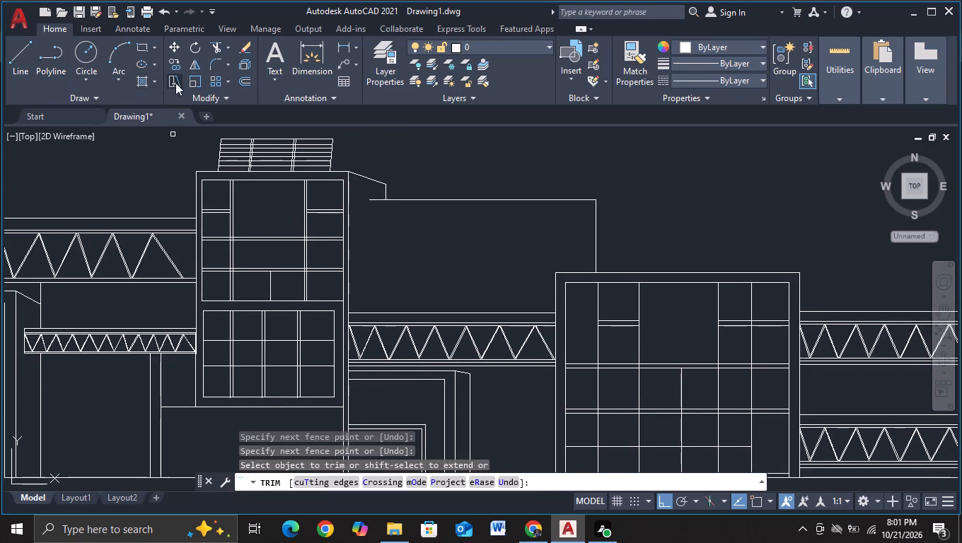
Draw a vertical line about 1300 units long from the roofline's tower-side end down past the truss bridge's top edge.
click(28, 75)
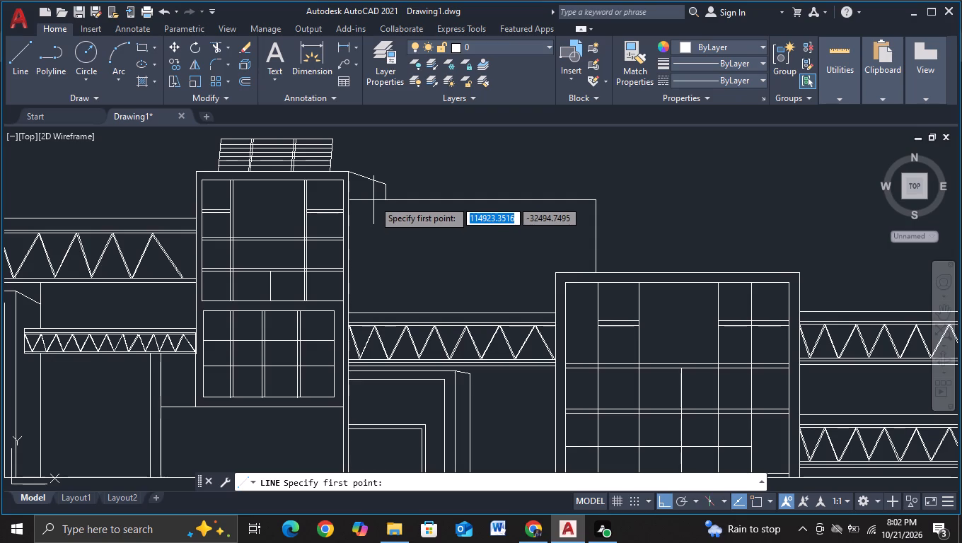
key(F3)
click(373, 200)
middle_drag(371, 269, 366, 203)
scroll(366, 203, up, 3)
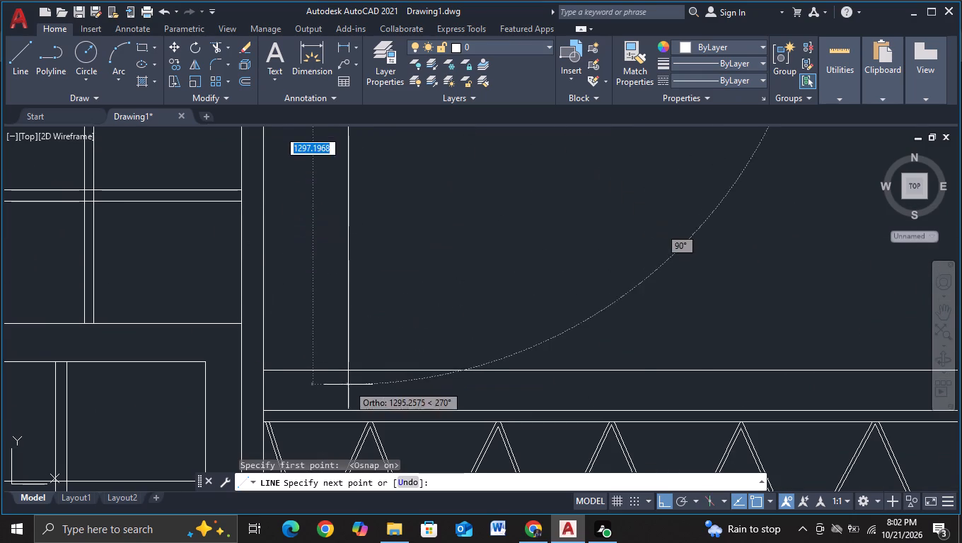
click(348, 389)
key(Escape)
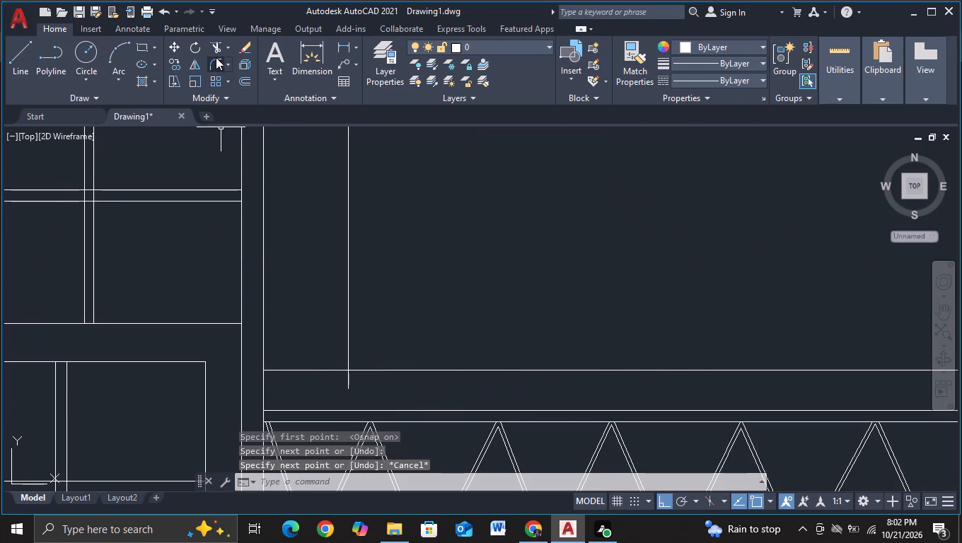
Trim the new vertical line's lower overhang back to the truss bridge's top edge.
click(215, 49)
drag(331, 384, 370, 387)
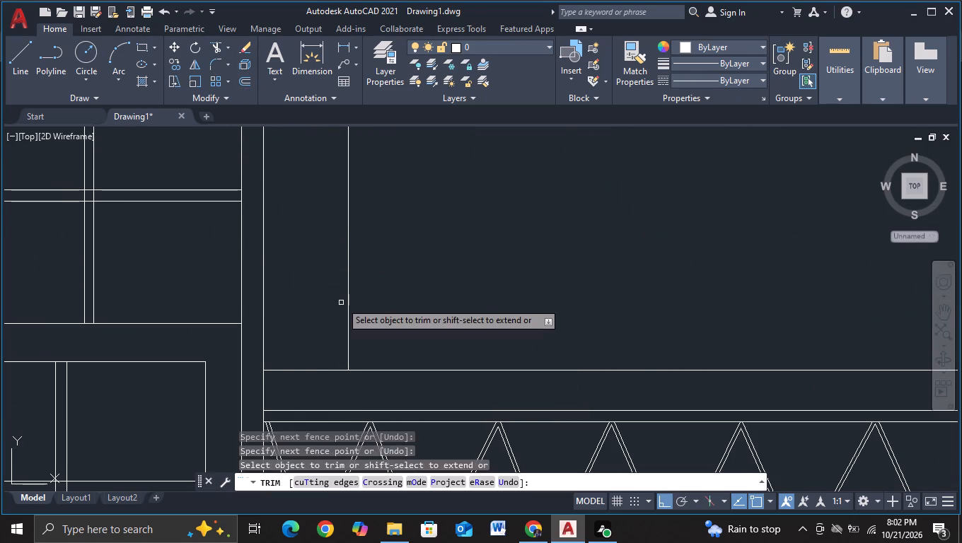
scroll(341, 302, down, 2)
middle_drag(394, 291, 359, 305)
middle_drag(343, 267, 344, 242)
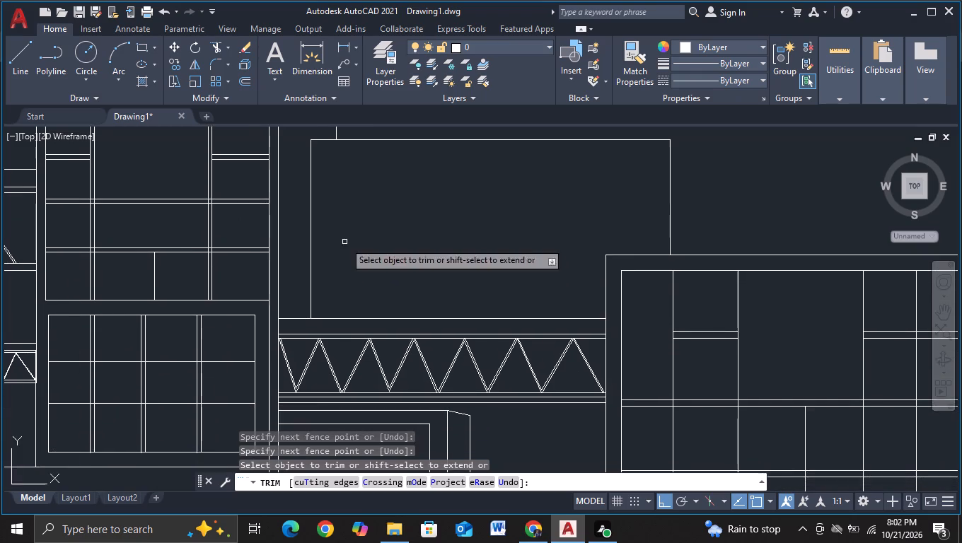
middle_drag(386, 260, 340, 267)
key(Escape)
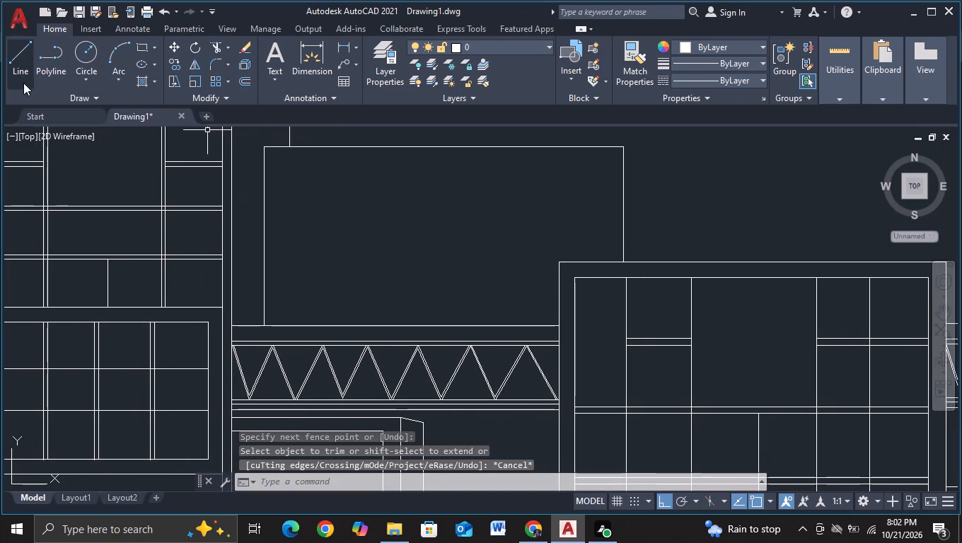
Draw an inner outline inside the new block, about 1196 units up and 2329 across, ending below the wide building's top frame.
click(23, 82)
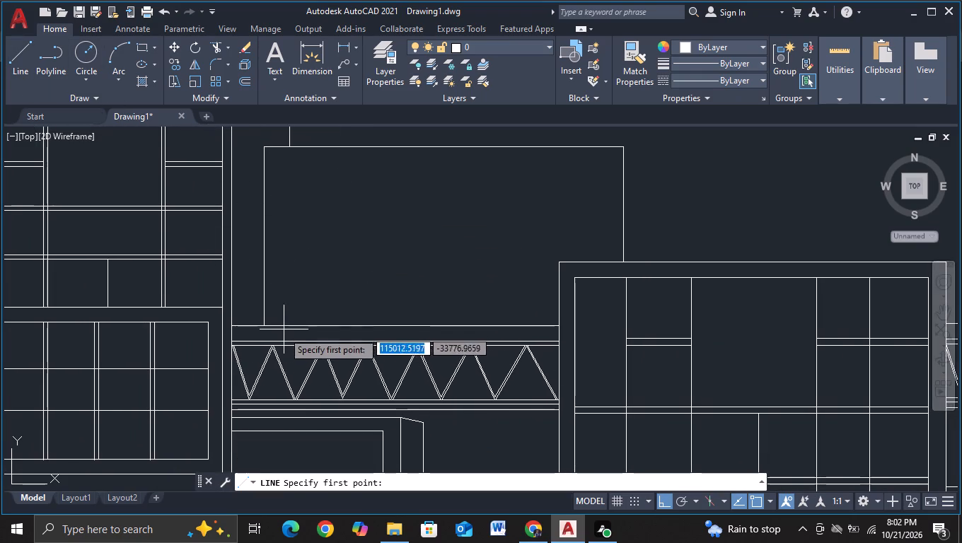
scroll(278, 331, up, 2)
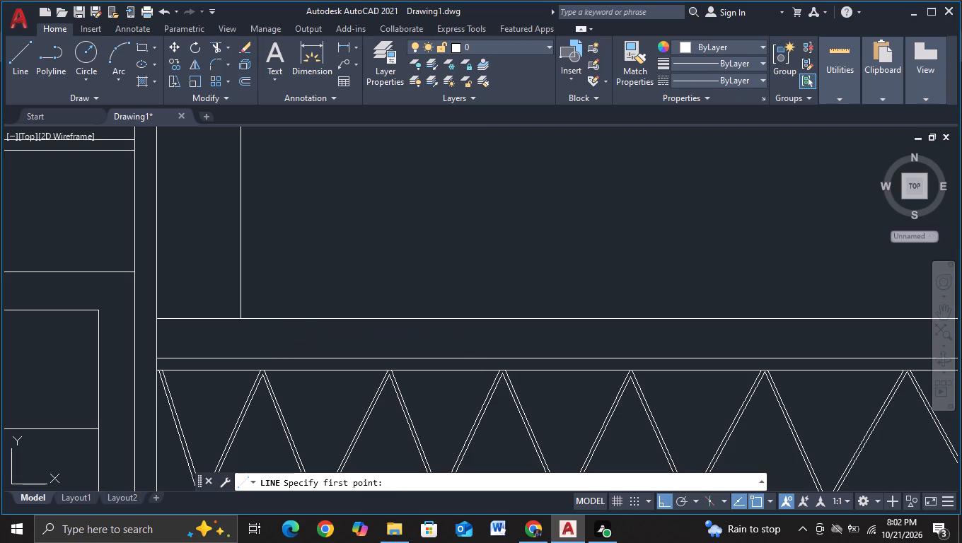
click(274, 329)
middle_drag(284, 225, 276, 361)
scroll(289, 202, down, 1)
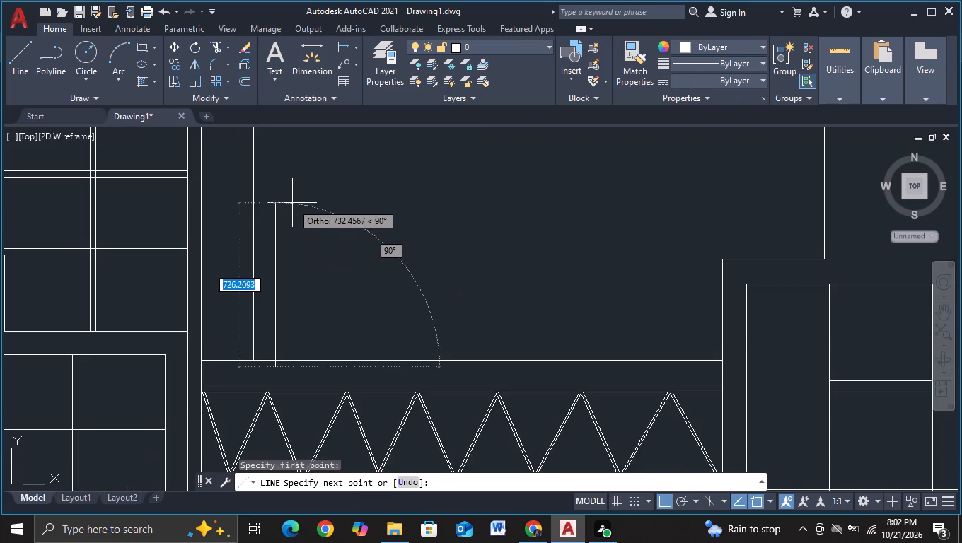
middle_drag(287, 246, 286, 340)
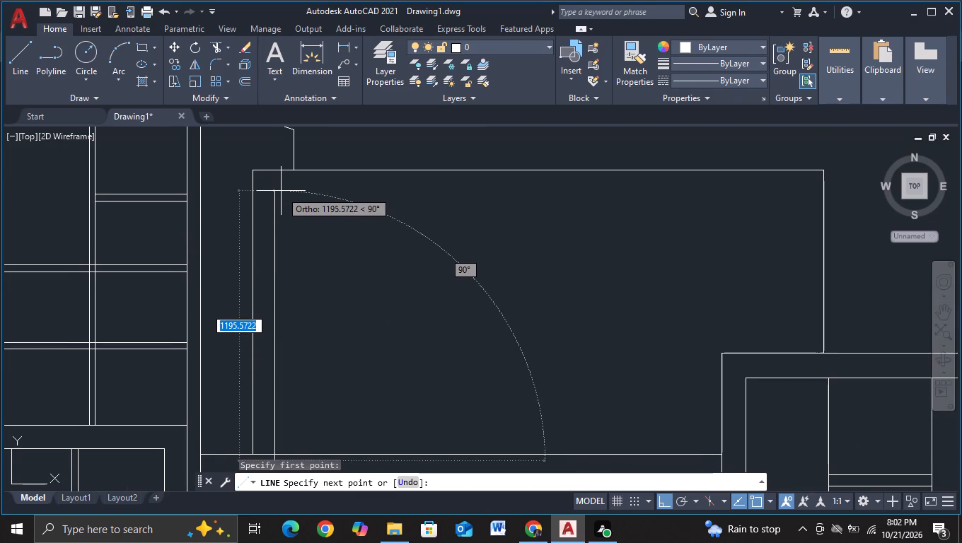
click(281, 191)
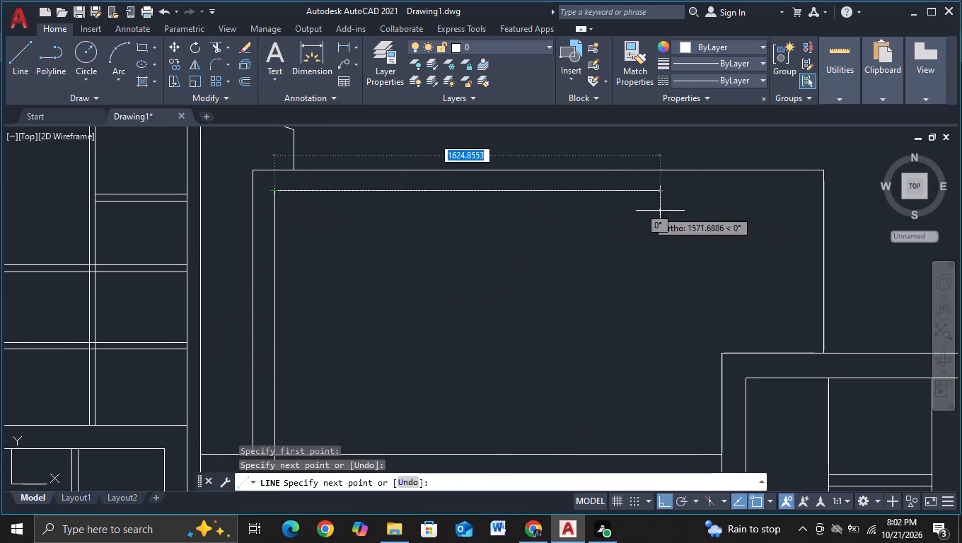
middle_drag(793, 218, 652, 216)
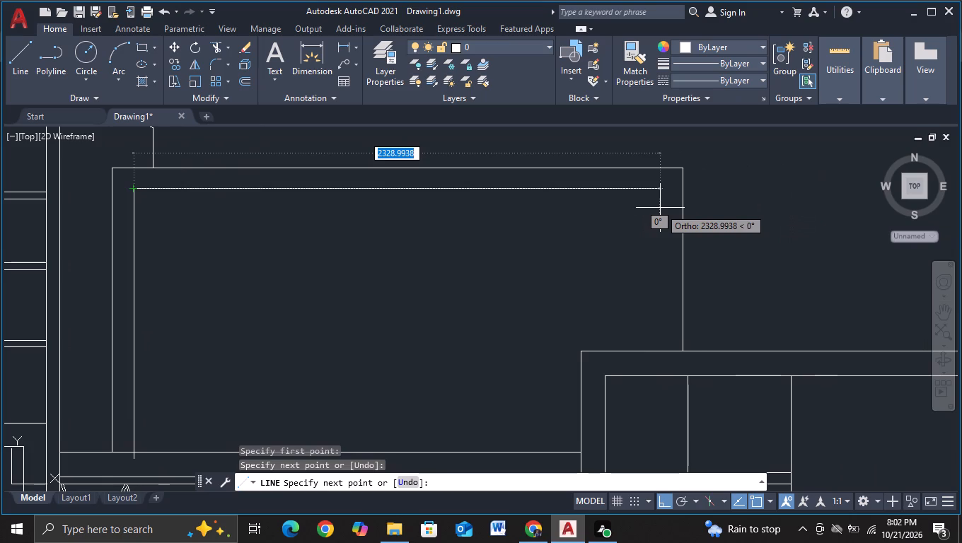
click(659, 208)
click(663, 399)
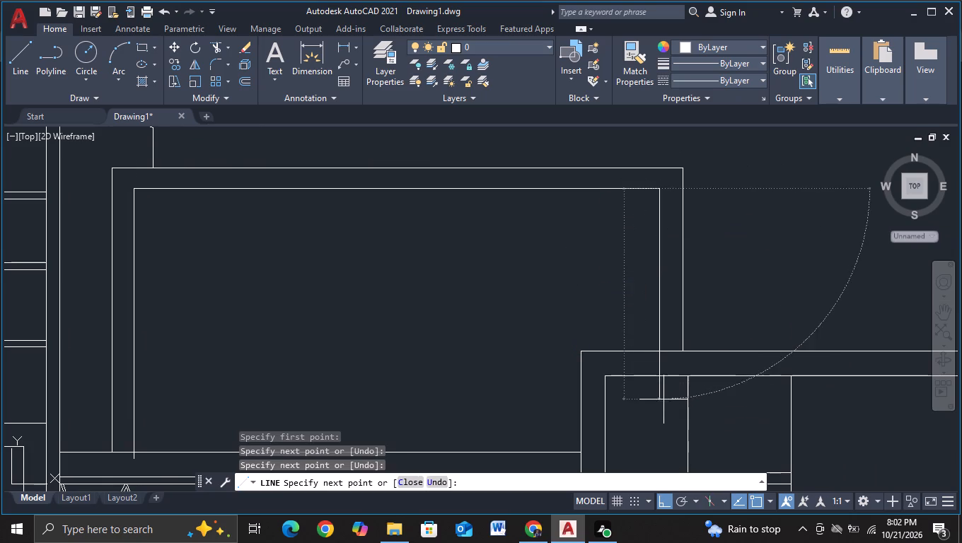
key(Escape)
Trim the inner outline's overhanging ends back to the wide building's top edge and the truss bridge's top edge.
click(214, 49)
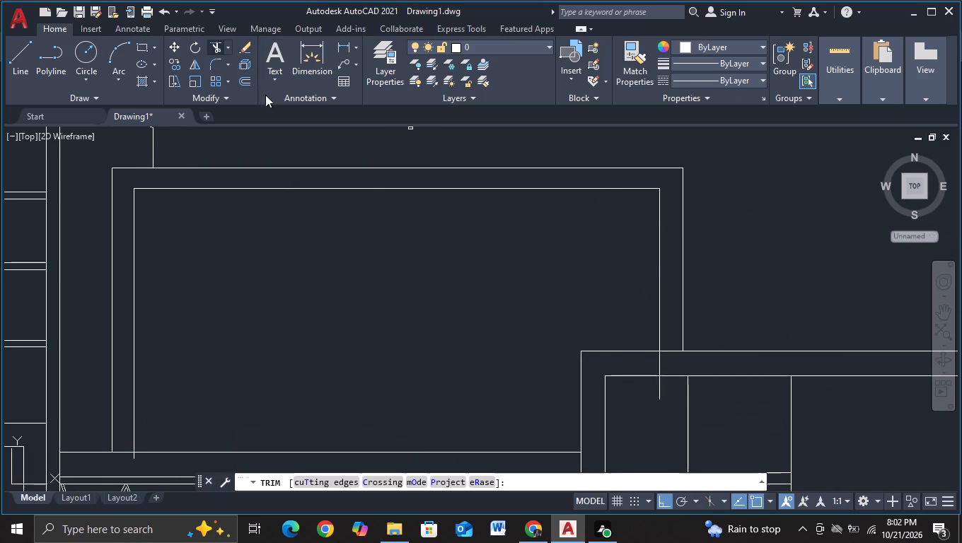
click(659, 364)
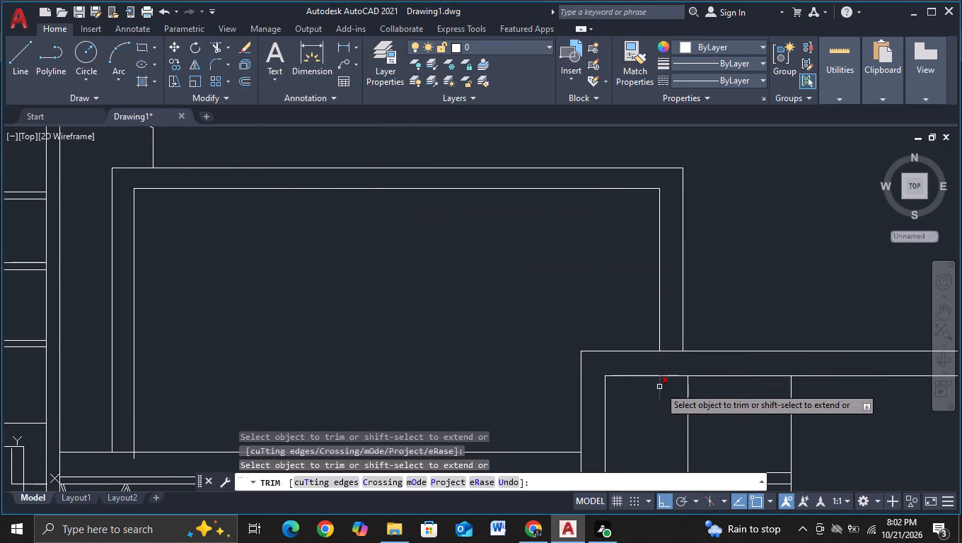
click(659, 387)
scroll(494, 274, down, 2)
middle_drag(489, 291, 569, 204)
scroll(436, 281, up, 3)
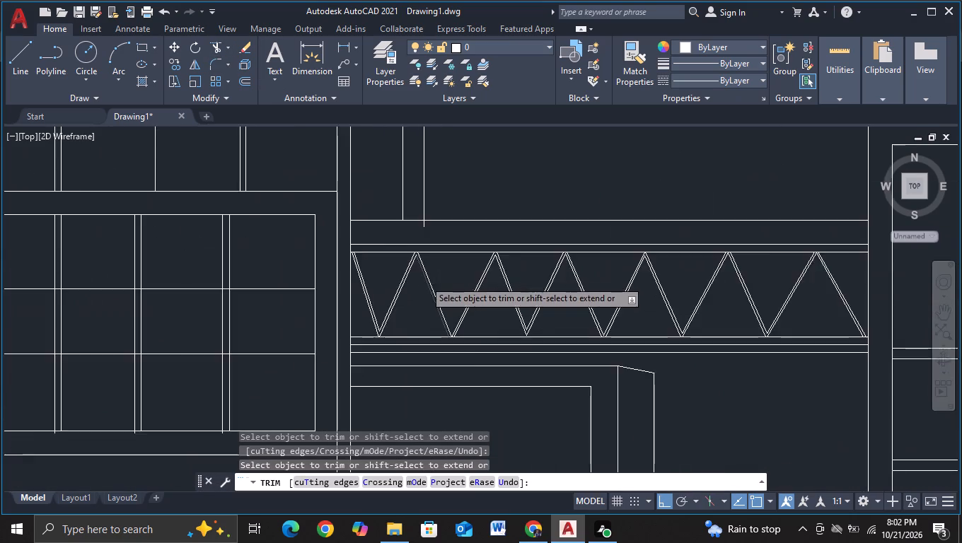
click(421, 195)
scroll(504, 153, down, 1)
middle_drag(504, 153, 489, 284)
scroll(513, 227, down, 2)
middle_drag(524, 227, 477, 260)
key(Escape)
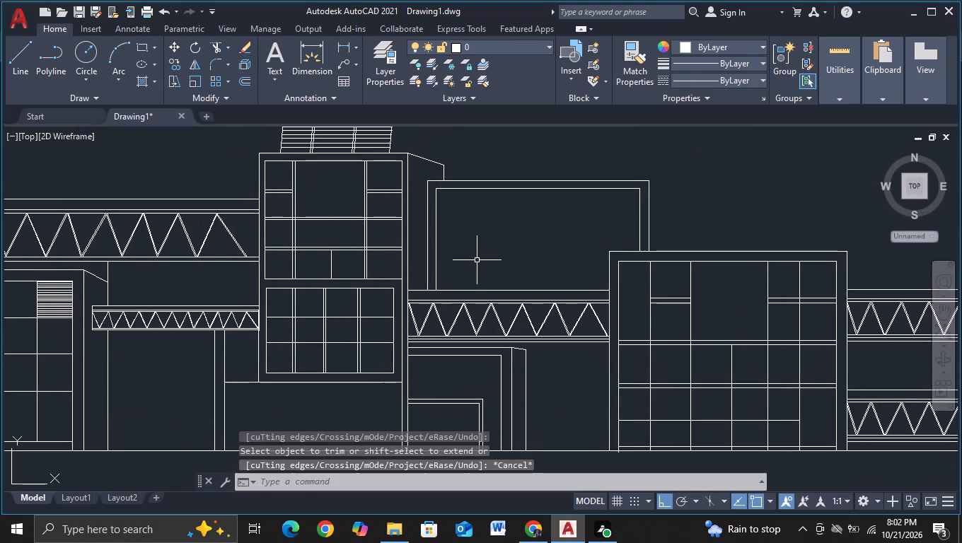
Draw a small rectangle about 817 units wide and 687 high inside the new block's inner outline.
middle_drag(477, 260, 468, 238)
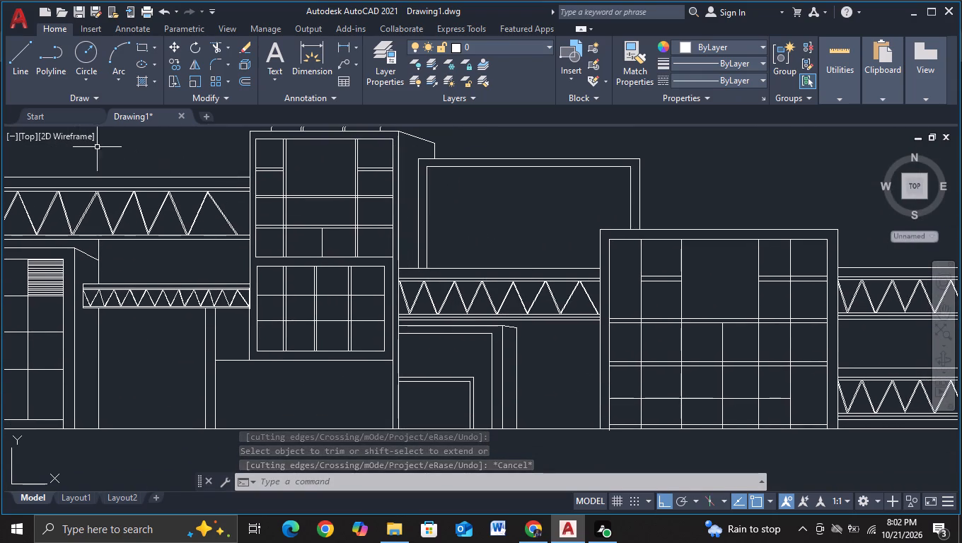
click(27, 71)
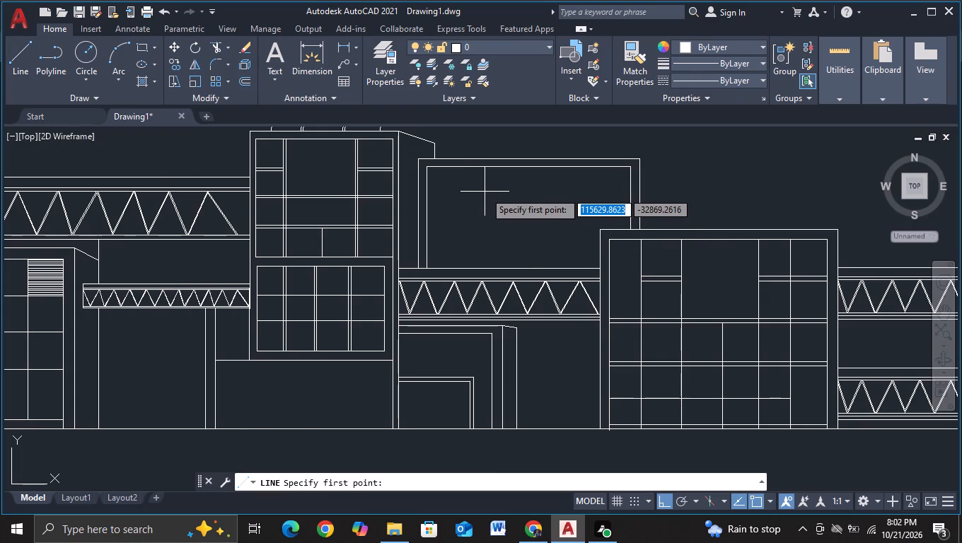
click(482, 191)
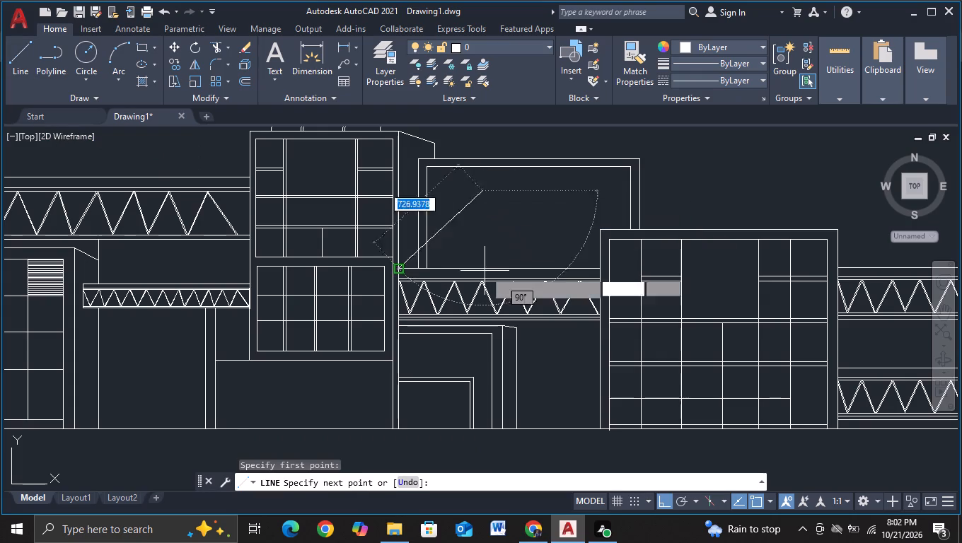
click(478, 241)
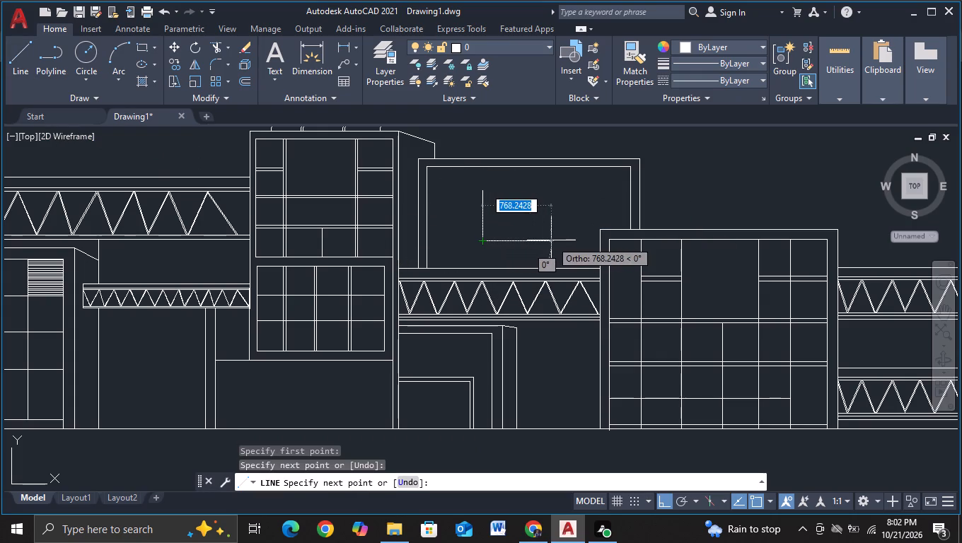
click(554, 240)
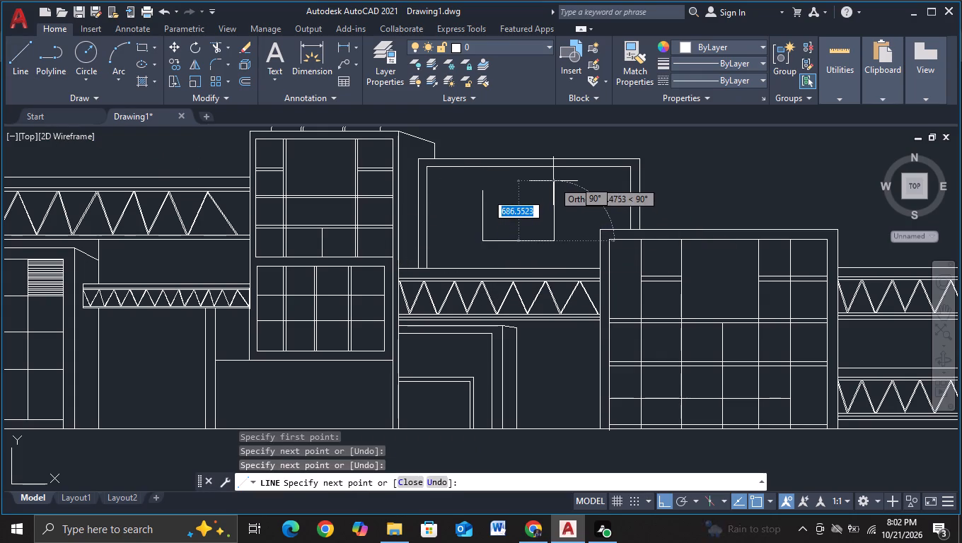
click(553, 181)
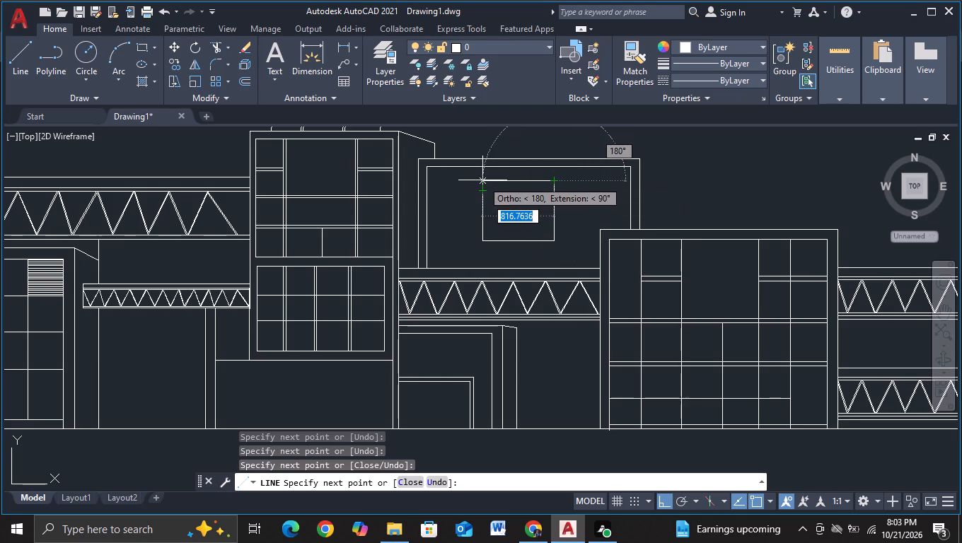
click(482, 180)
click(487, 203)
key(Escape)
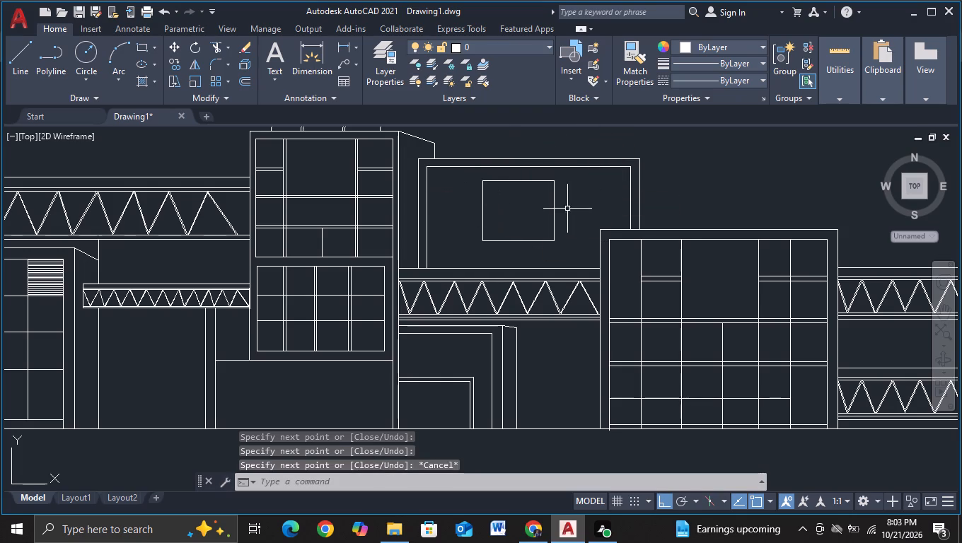
With Ortho off, draw the recess's top inside the block: a 380-unit diagonal from the tower-side upper corner, a horizontal line, and a diagonal to the opposite corner.
middle_drag(586, 216, 508, 236)
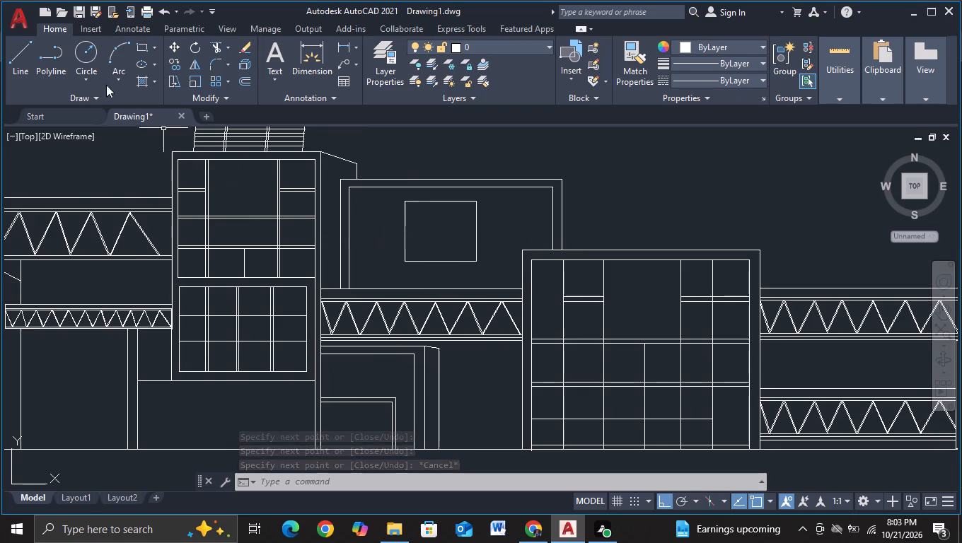
click(25, 64)
click(351, 189)
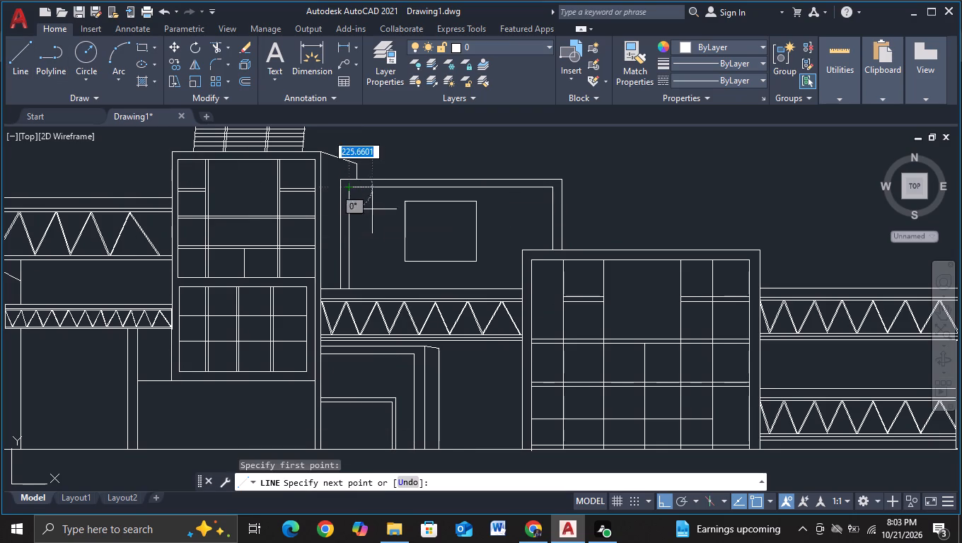
key(F8)
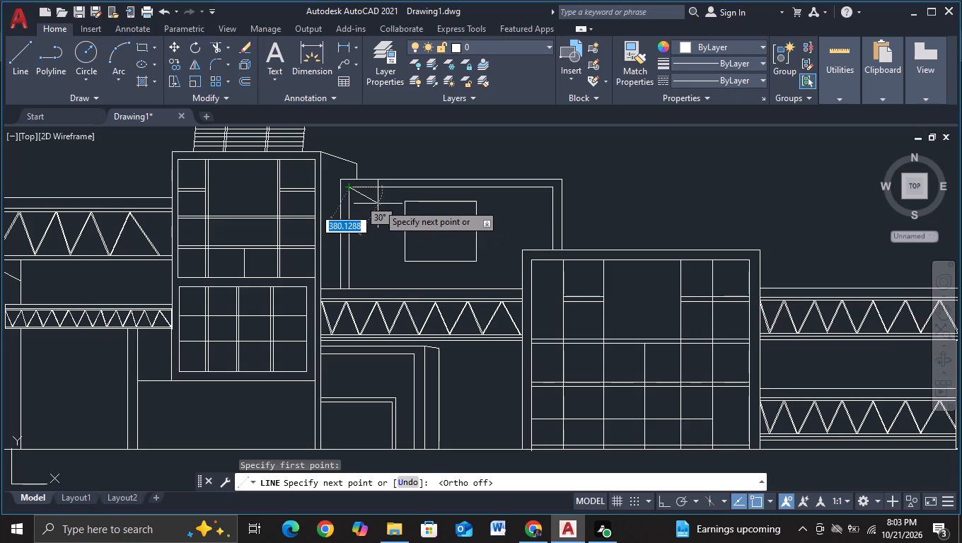
click(378, 204)
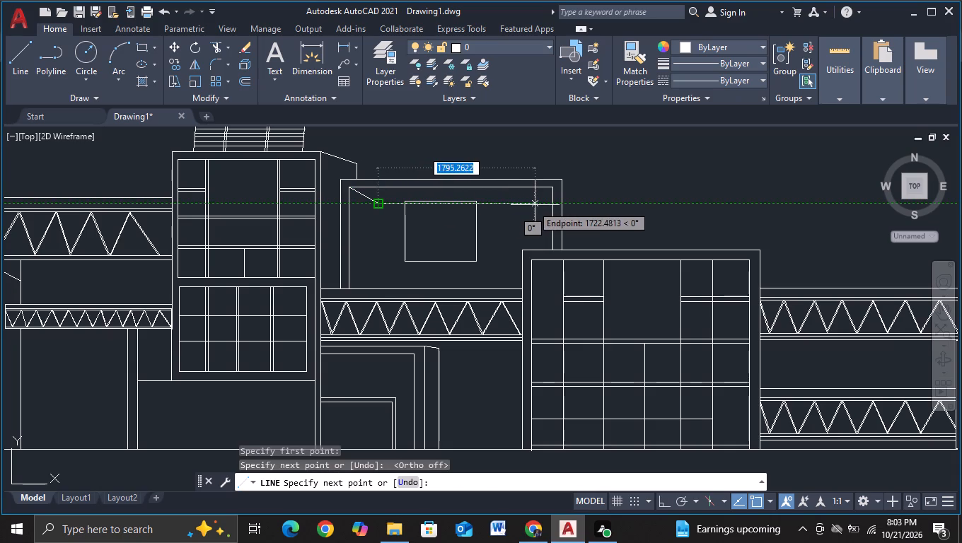
click(511, 206)
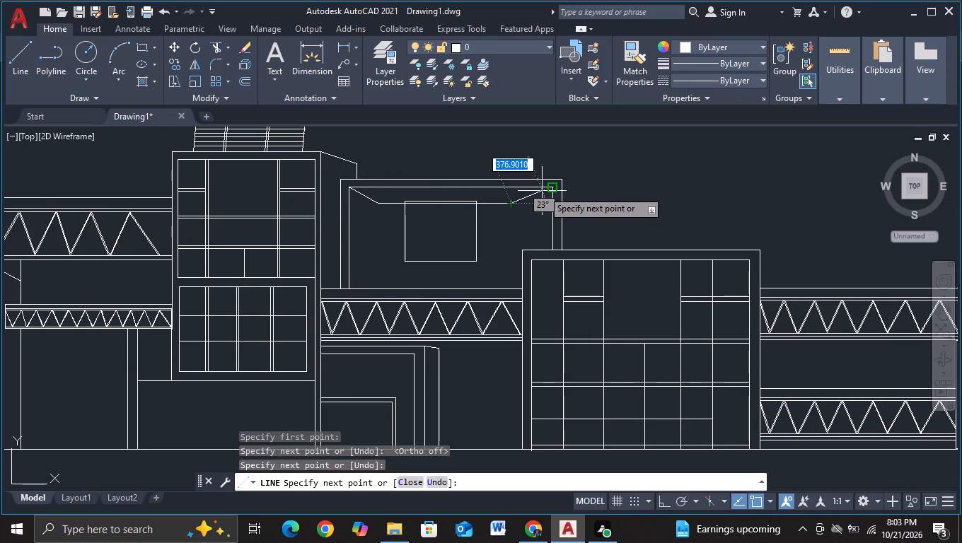
click(549, 187)
key(Escape)
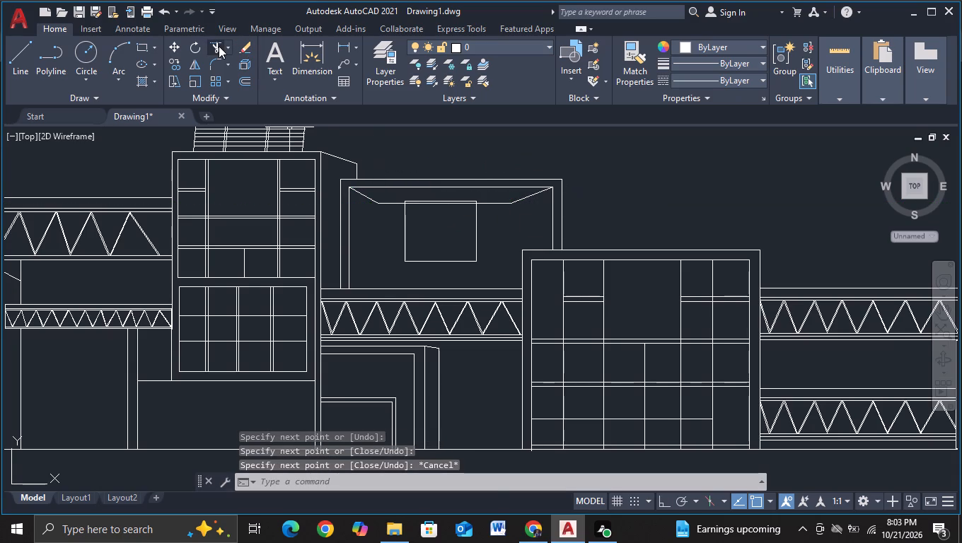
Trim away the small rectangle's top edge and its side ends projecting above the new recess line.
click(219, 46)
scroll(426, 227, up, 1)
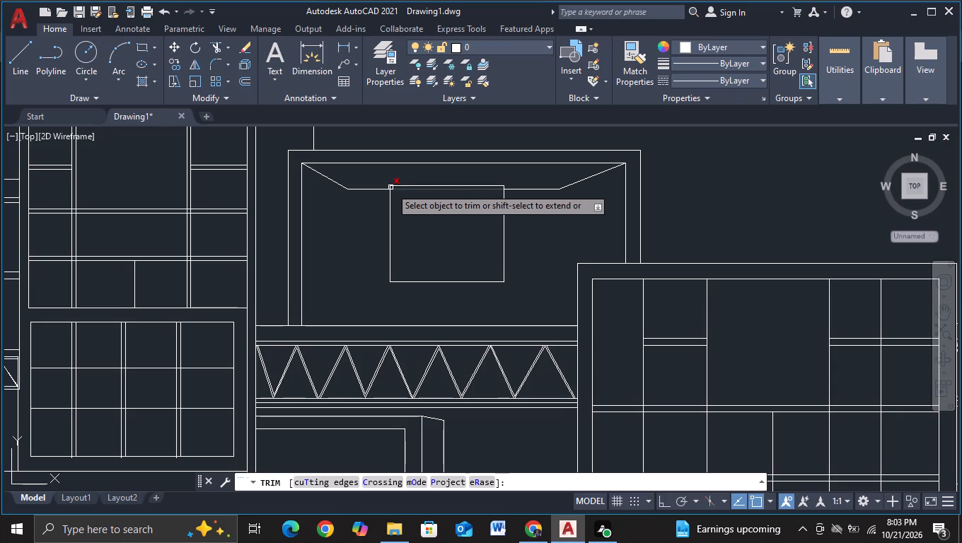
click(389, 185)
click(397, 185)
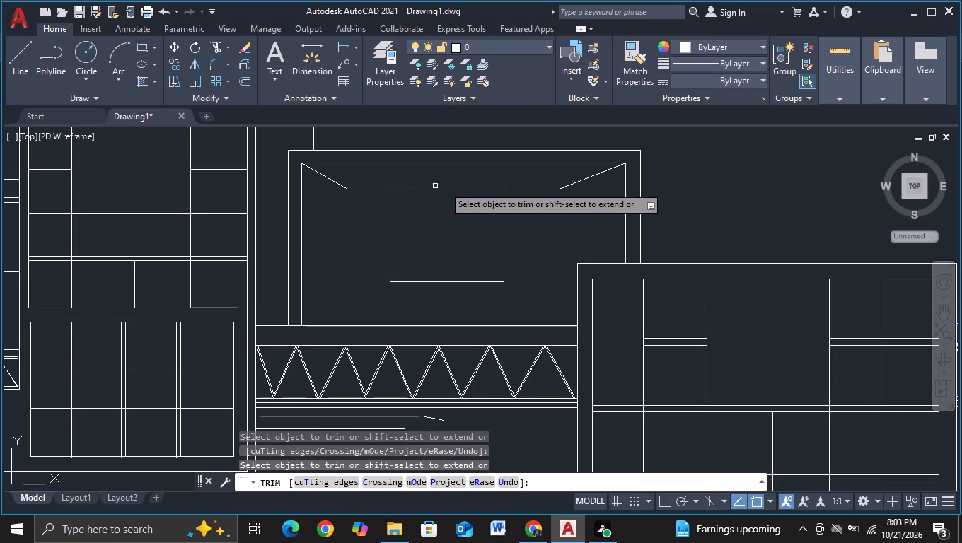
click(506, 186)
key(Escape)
Draw the recess's tower-side vertical edge downward, finishing with a diagonal about 416 units long to the inner outline's lower corner.
scroll(577, 250, down, 1)
middle_drag(562, 254, 535, 206)
click(30, 63)
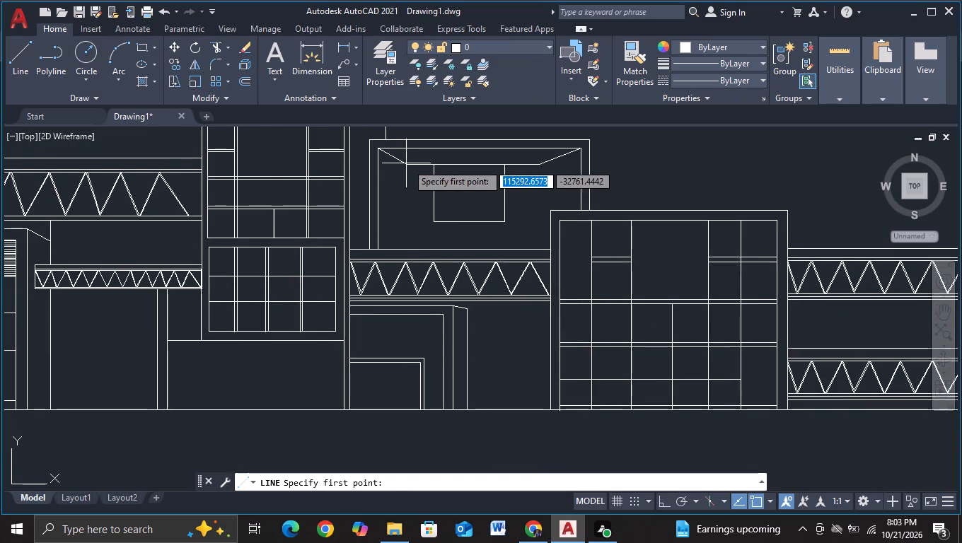
click(408, 163)
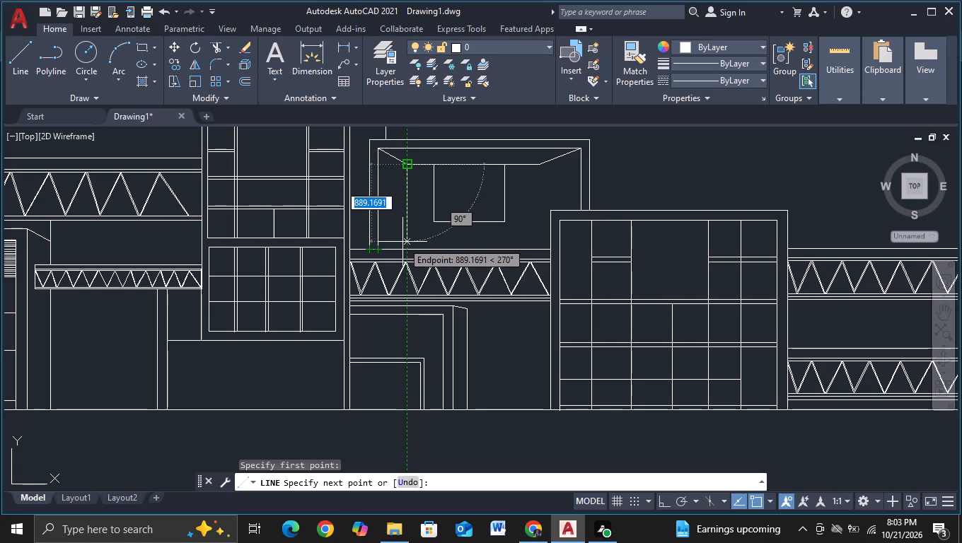
click(400, 228)
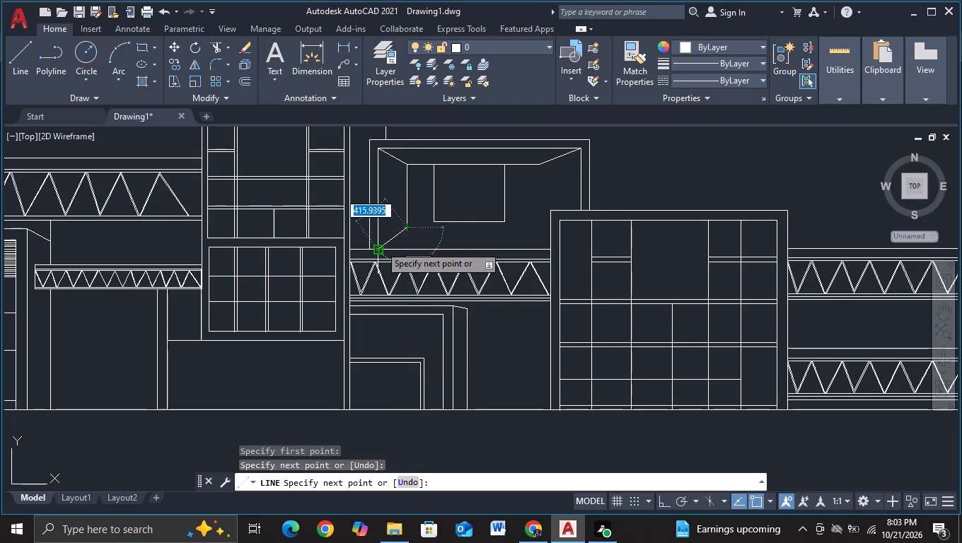
click(380, 245)
key(Escape)
Draw the recess's opposite vertical edge downward, finishing with a short diagonal to where the truss bridge's top edge meets the wide building.
click(10, 63)
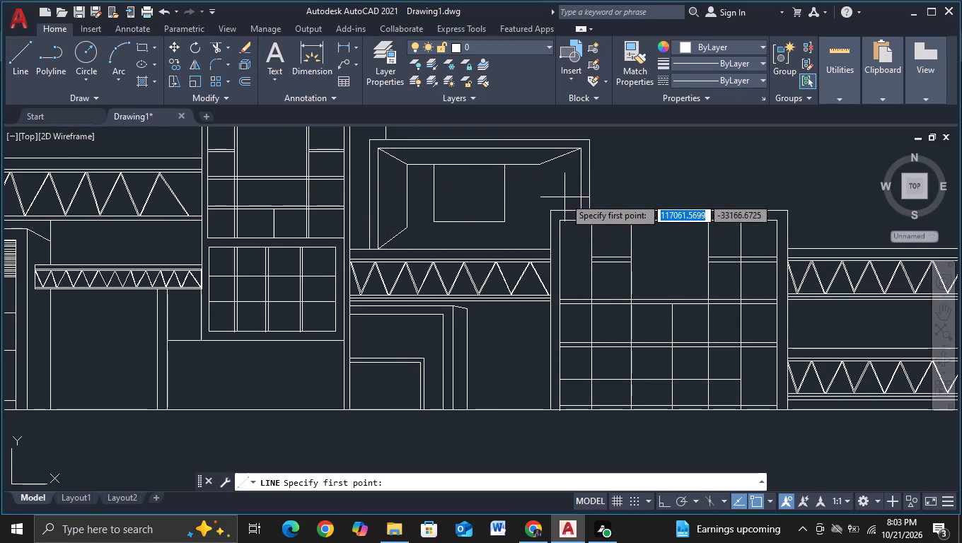
click(542, 167)
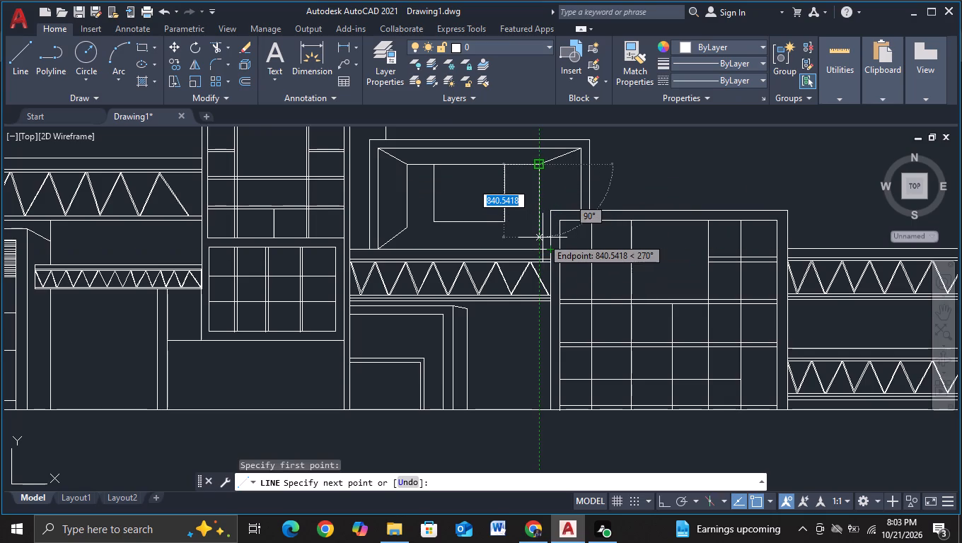
click(543, 235)
click(549, 249)
key(Escape)
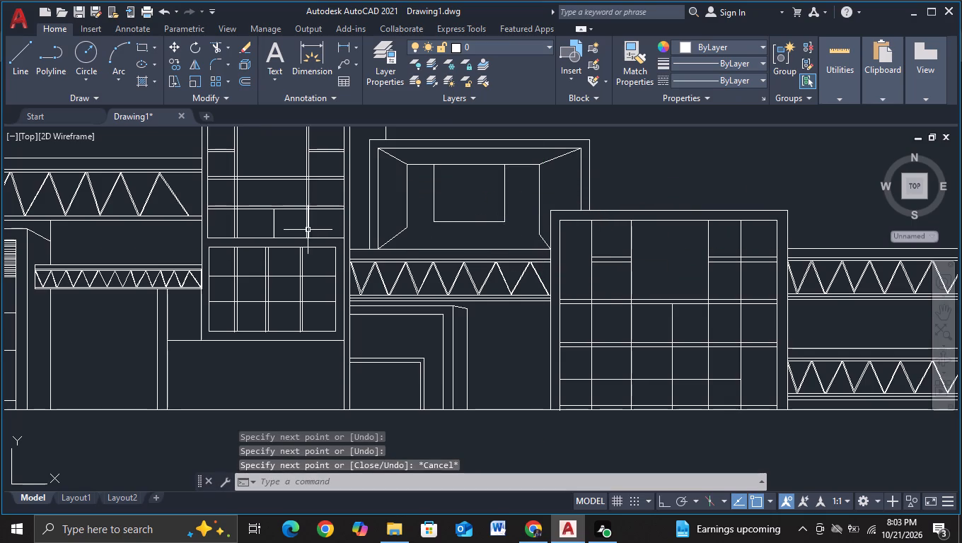
Draw the recess's horizontal bottom edge from the tower-side vertical's lower end across to the opposite vertical edge.
click(6, 76)
click(13, 70)
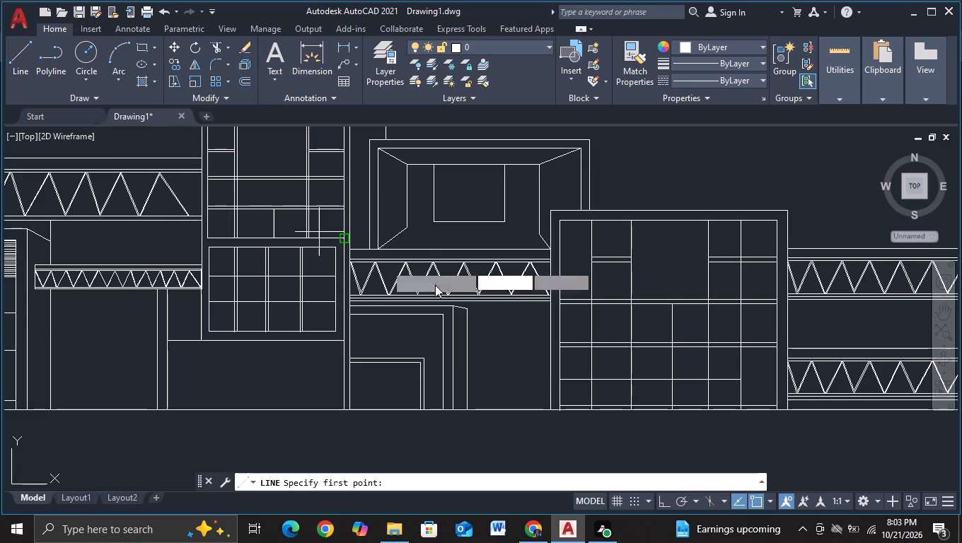
click(407, 233)
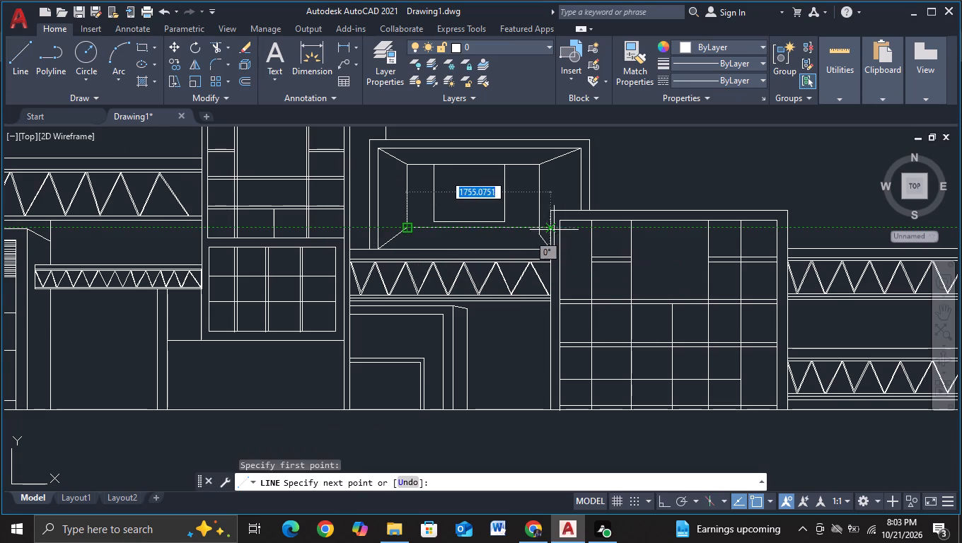
click(535, 230)
key(Escape)
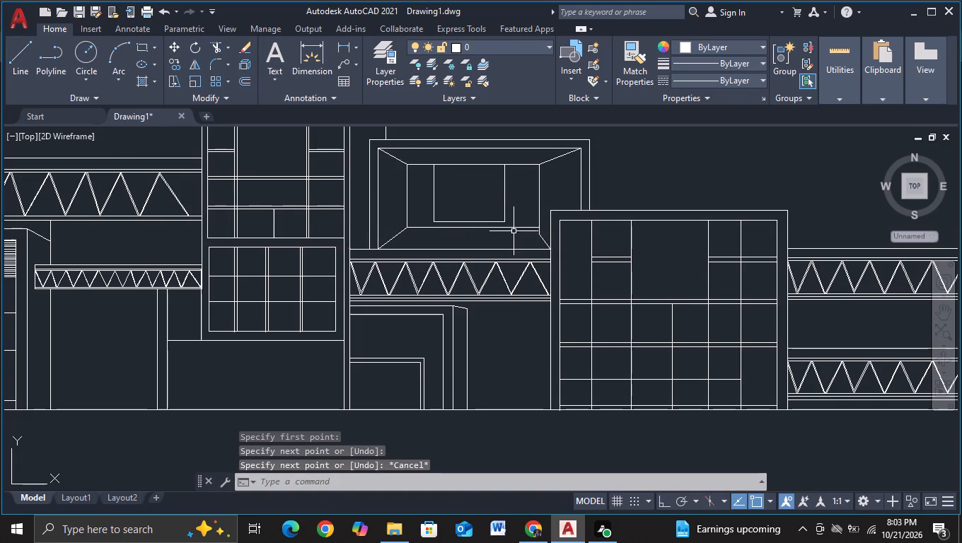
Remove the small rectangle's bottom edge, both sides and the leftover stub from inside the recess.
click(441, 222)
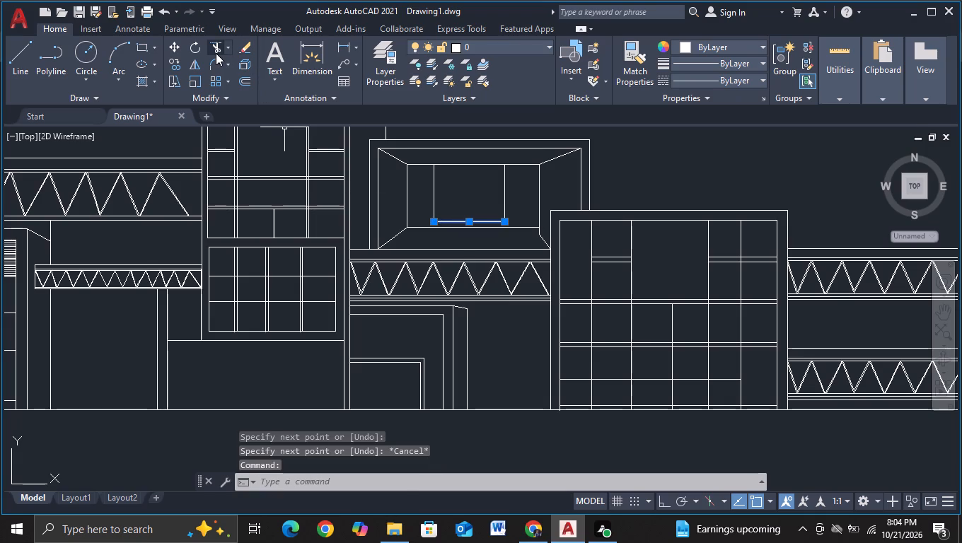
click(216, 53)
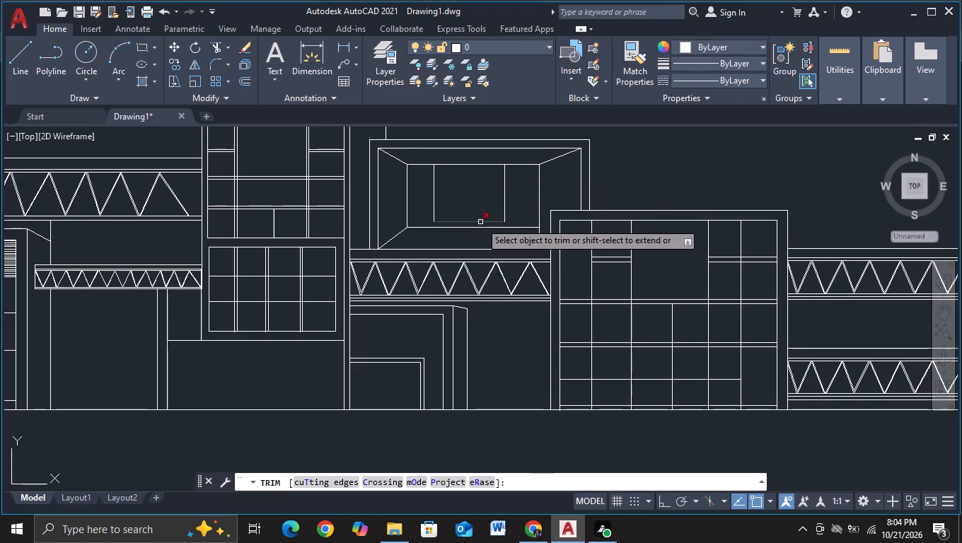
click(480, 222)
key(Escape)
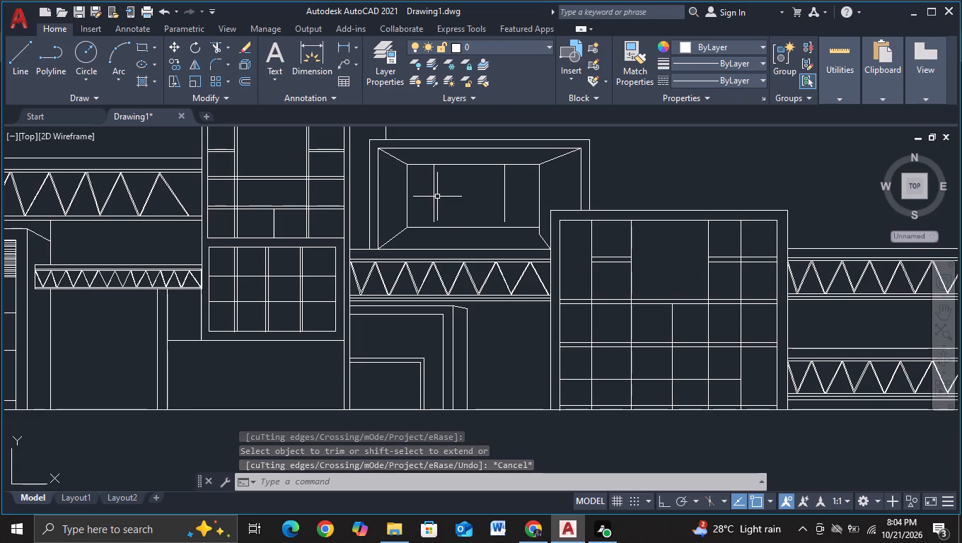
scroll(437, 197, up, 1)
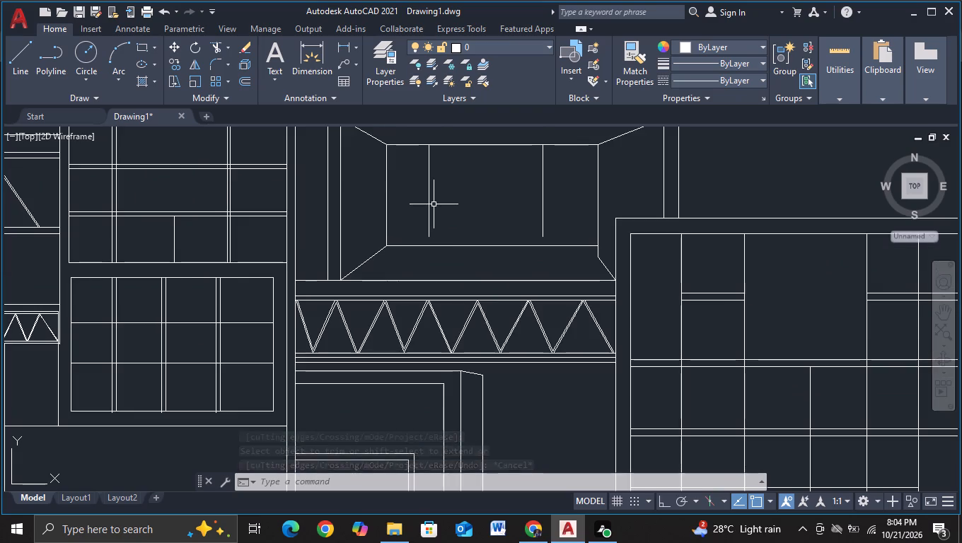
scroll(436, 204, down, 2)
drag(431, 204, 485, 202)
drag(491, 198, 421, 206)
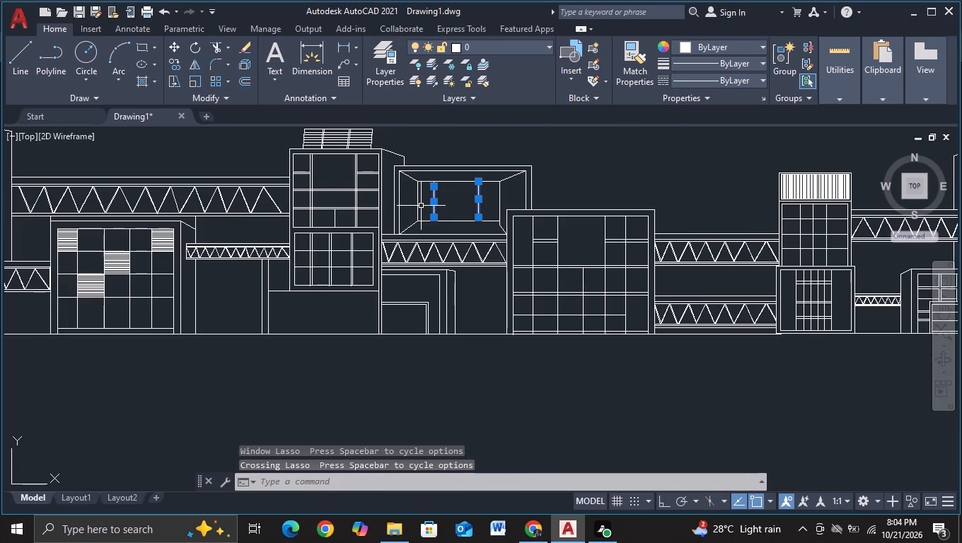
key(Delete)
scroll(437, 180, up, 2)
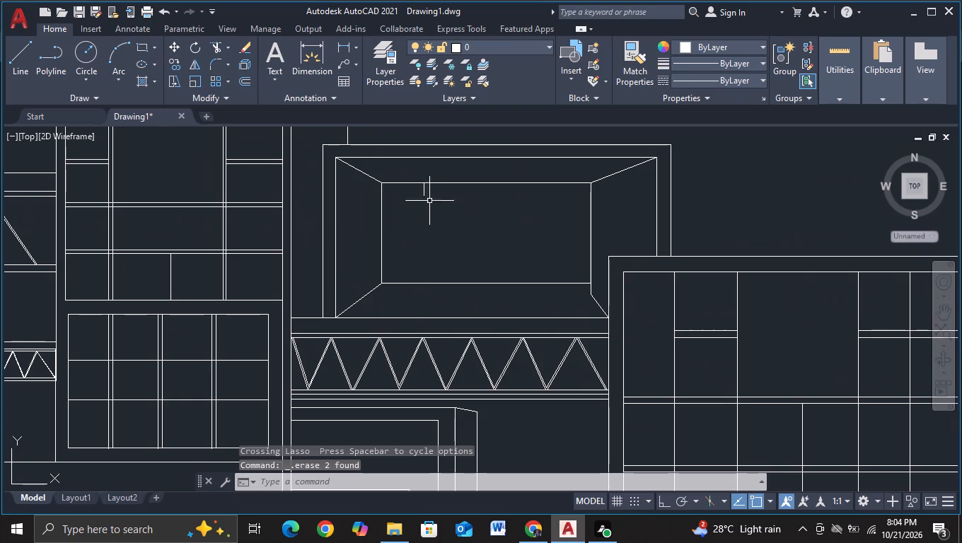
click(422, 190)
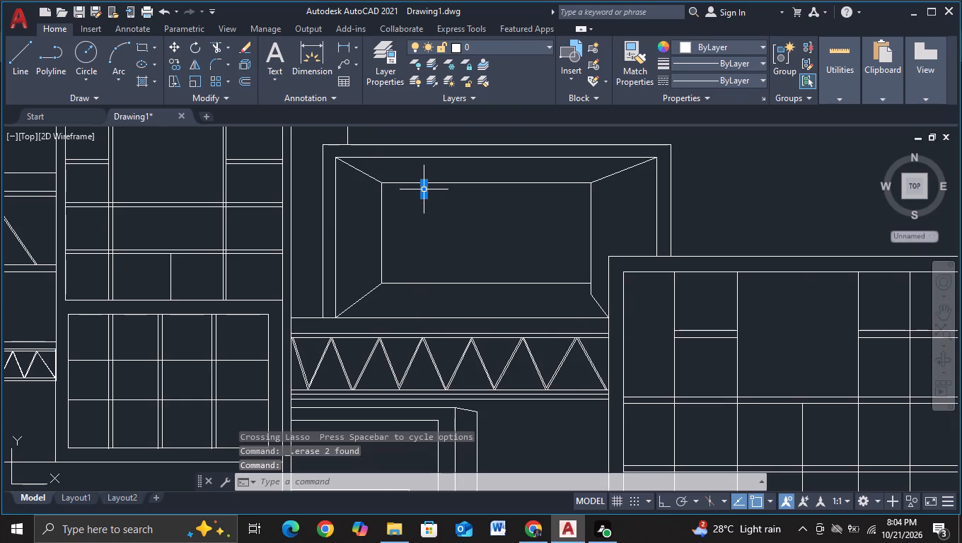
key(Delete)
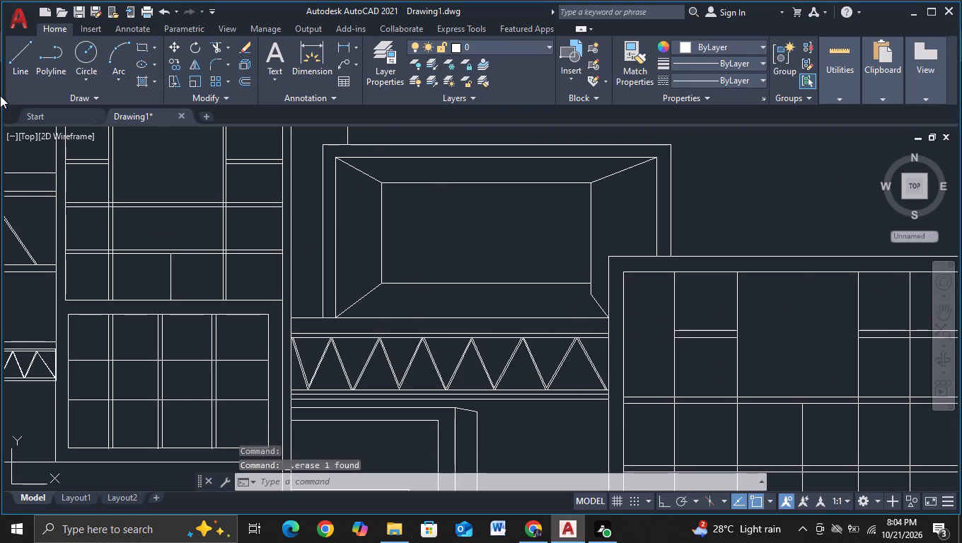
Draw a rectangle about 1329 by 560 units inside the recess's back panel, using orthogonal lines.
click(13, 74)
scroll(432, 252, down, 1)
middle_drag(439, 254, 361, 247)
middle_drag(409, 262, 345, 264)
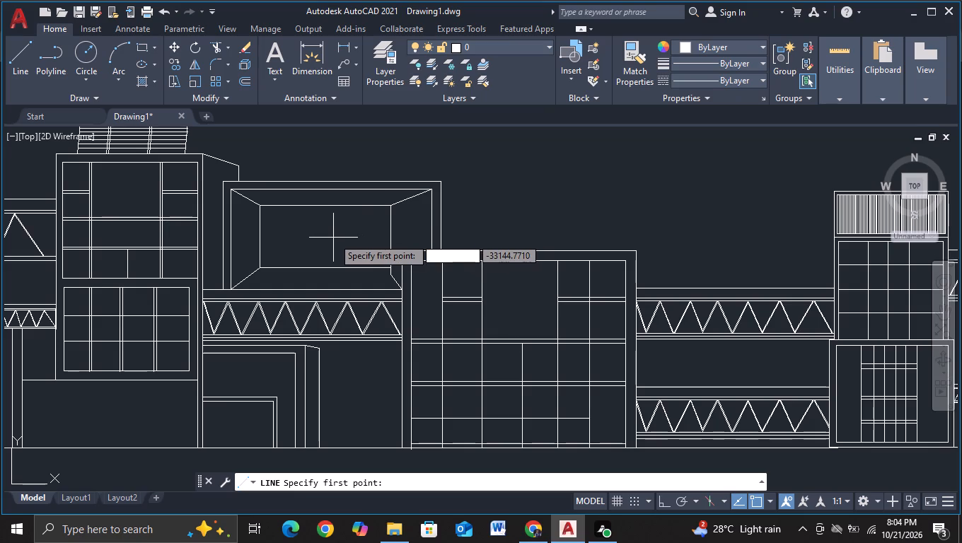
scroll(267, 260, up, 2)
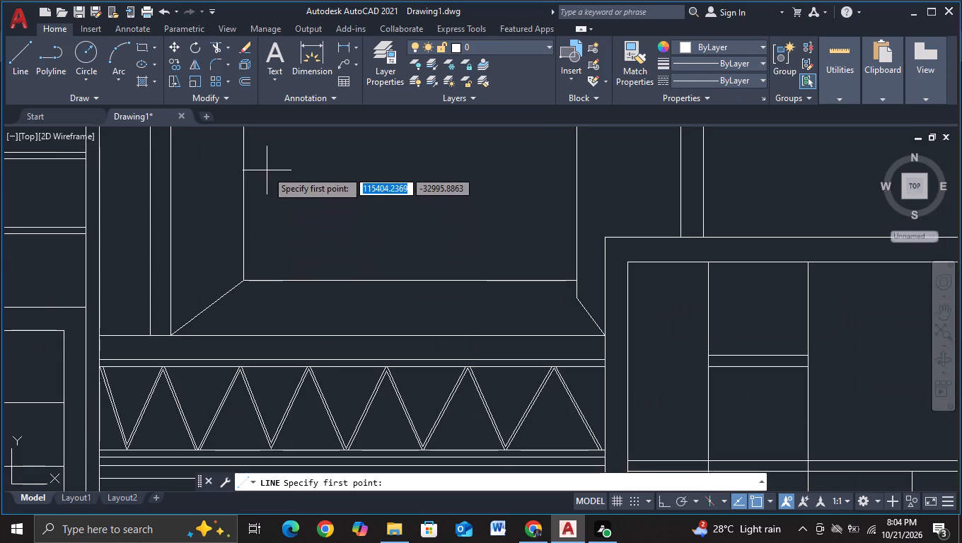
middle_drag(270, 175, 275, 257)
click(272, 222)
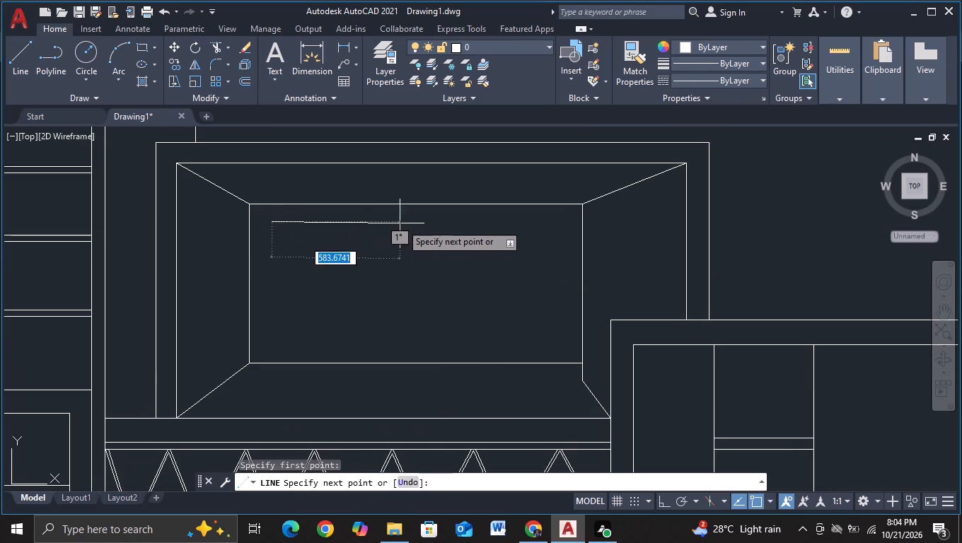
key(F8)
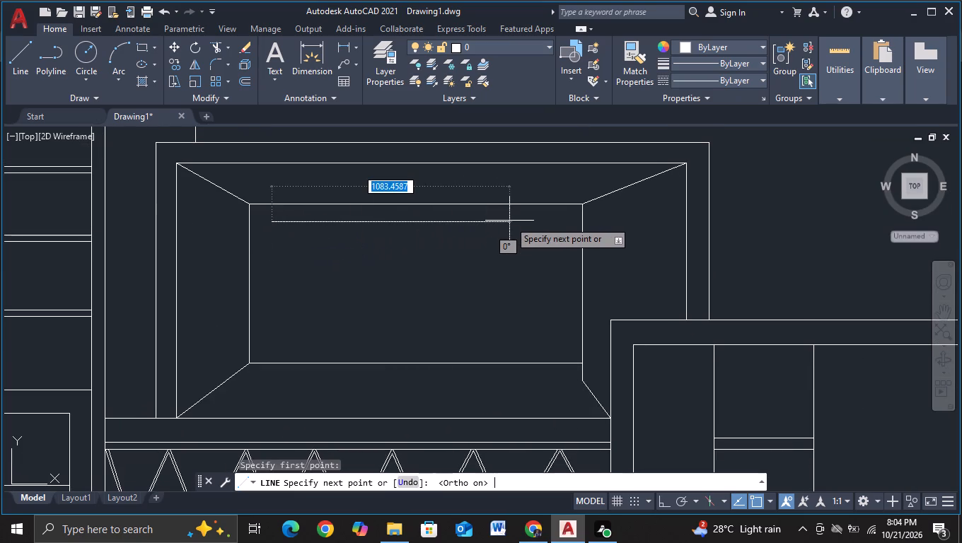
click(563, 216)
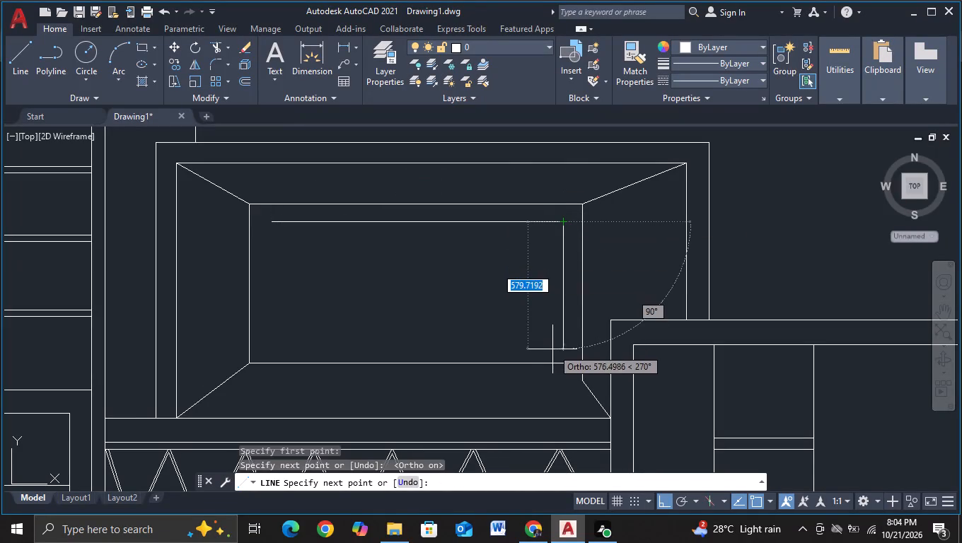
click(555, 345)
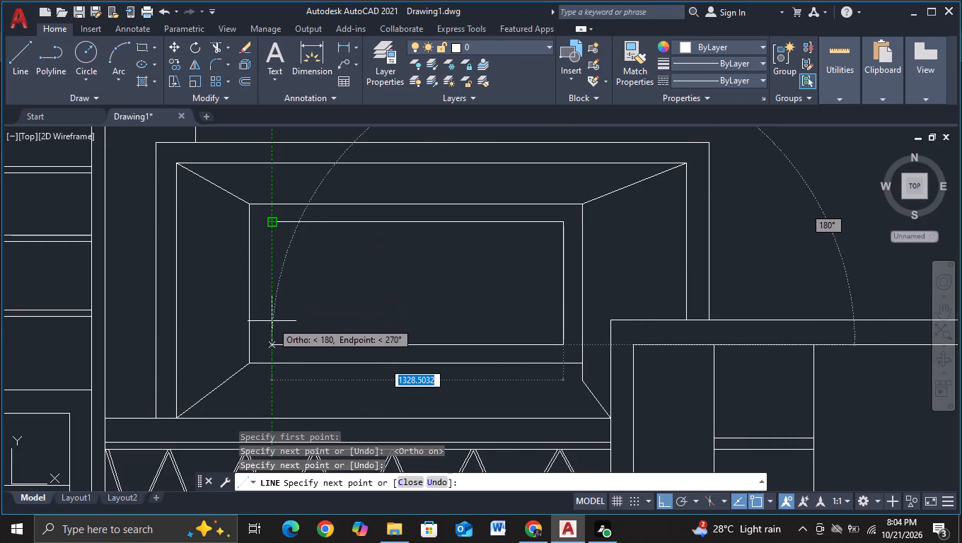
click(271, 346)
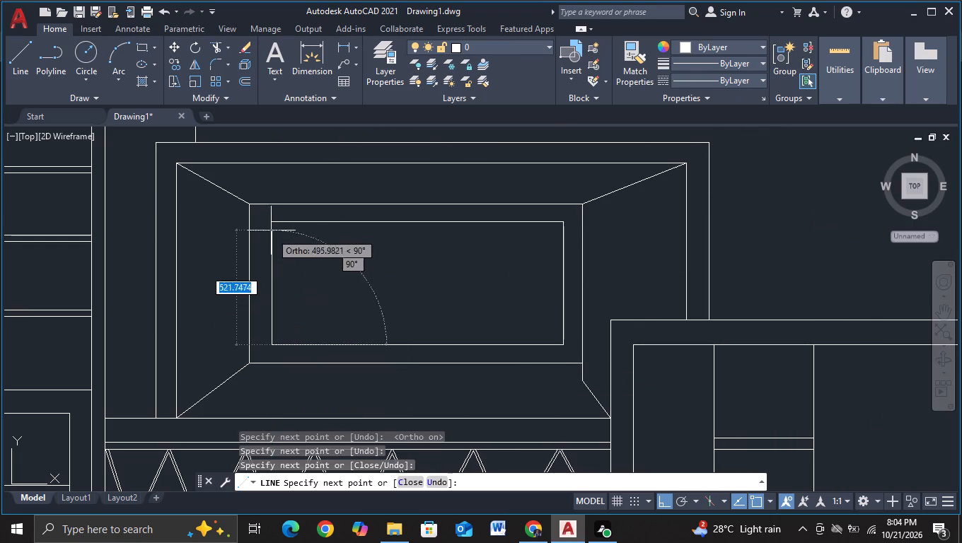
click(271, 226)
key(Escape)
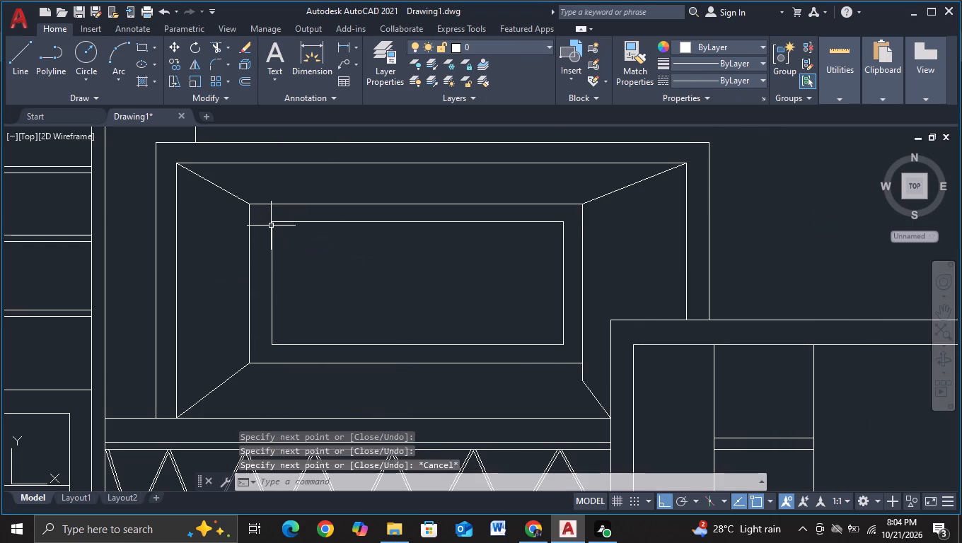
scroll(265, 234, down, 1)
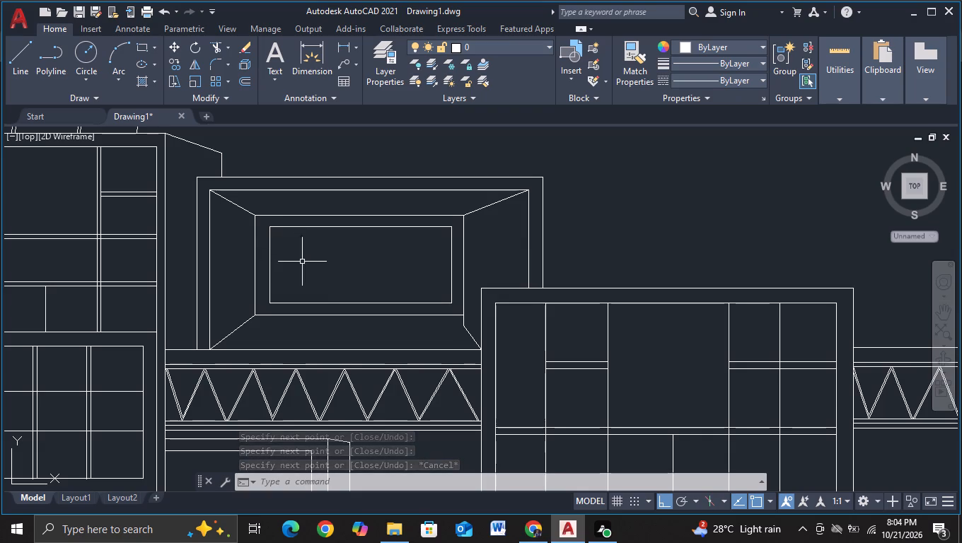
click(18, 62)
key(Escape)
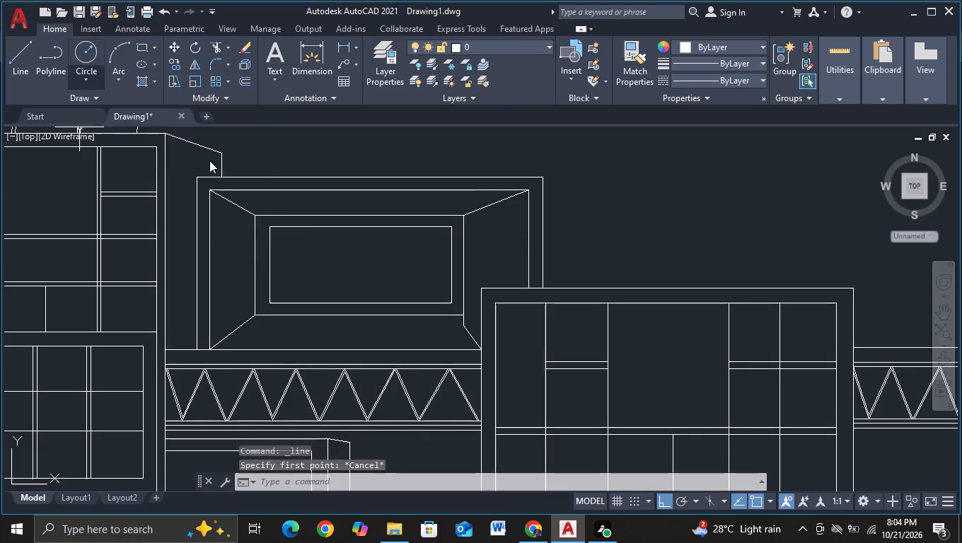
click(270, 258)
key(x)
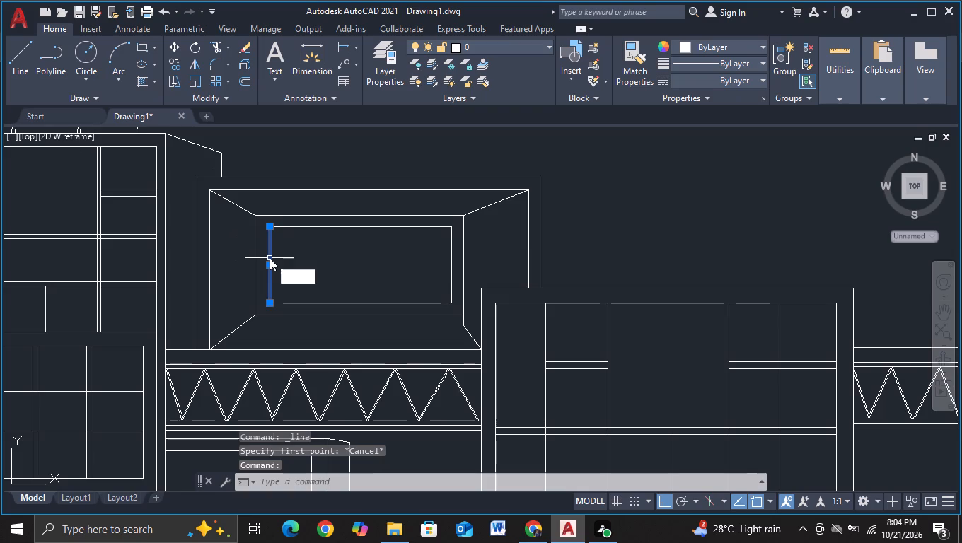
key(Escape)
Copy the rectangle's tower-side vertical edge three times across its width as dividers, forming four bays.
click(270, 258)
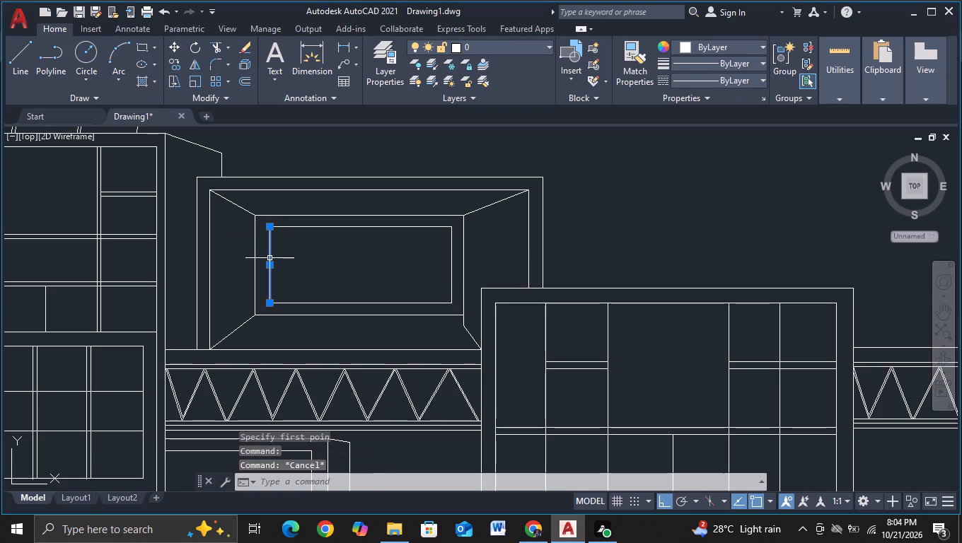
key(c)
click(378, 298)
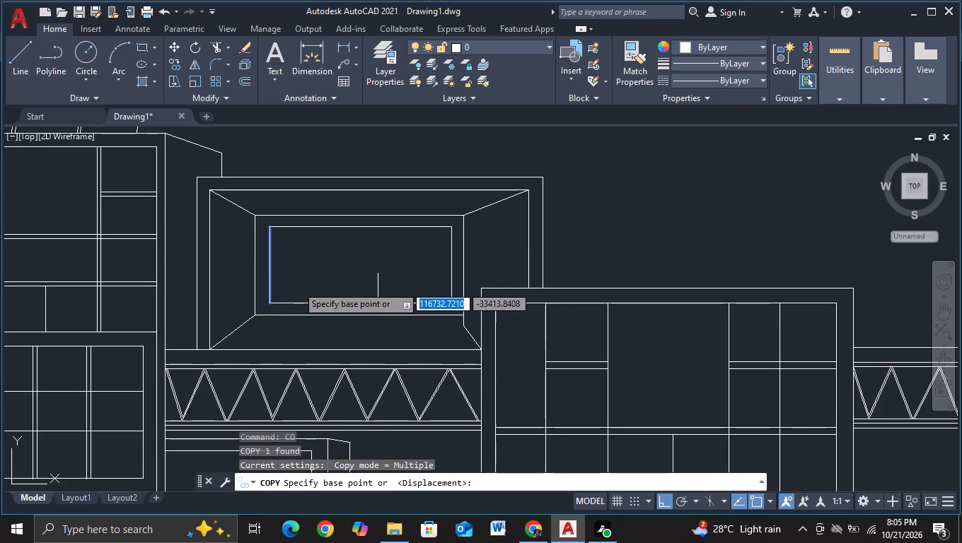
click(269, 273)
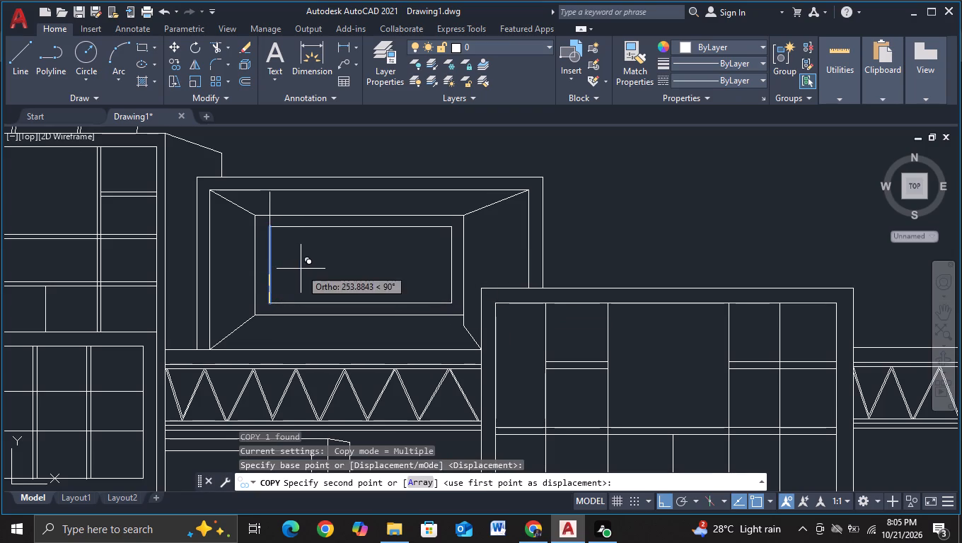
click(312, 283)
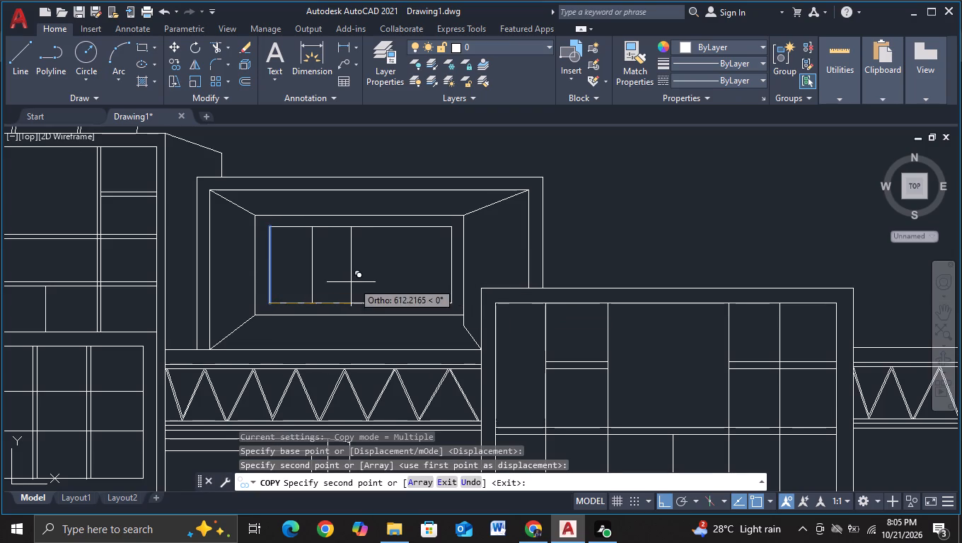
click(364, 281)
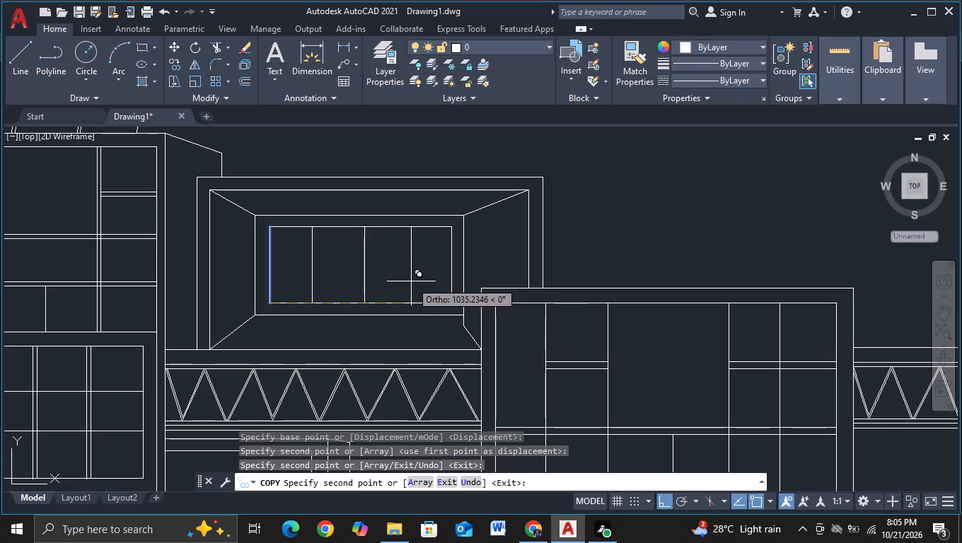
click(411, 281)
key(Escape)
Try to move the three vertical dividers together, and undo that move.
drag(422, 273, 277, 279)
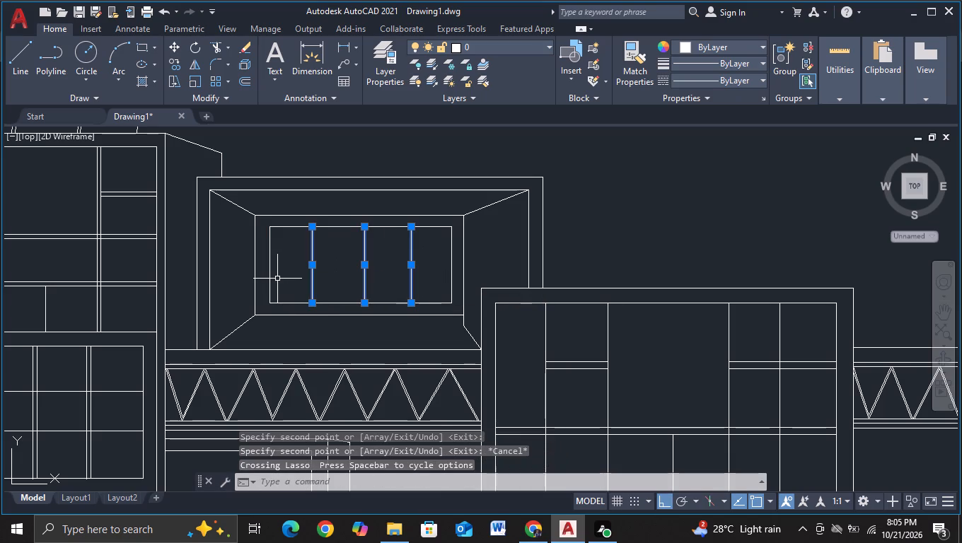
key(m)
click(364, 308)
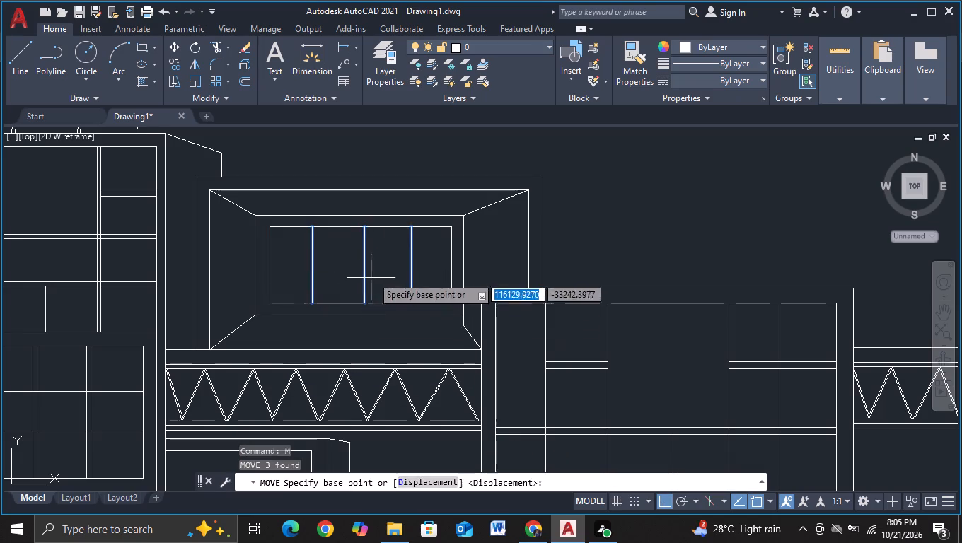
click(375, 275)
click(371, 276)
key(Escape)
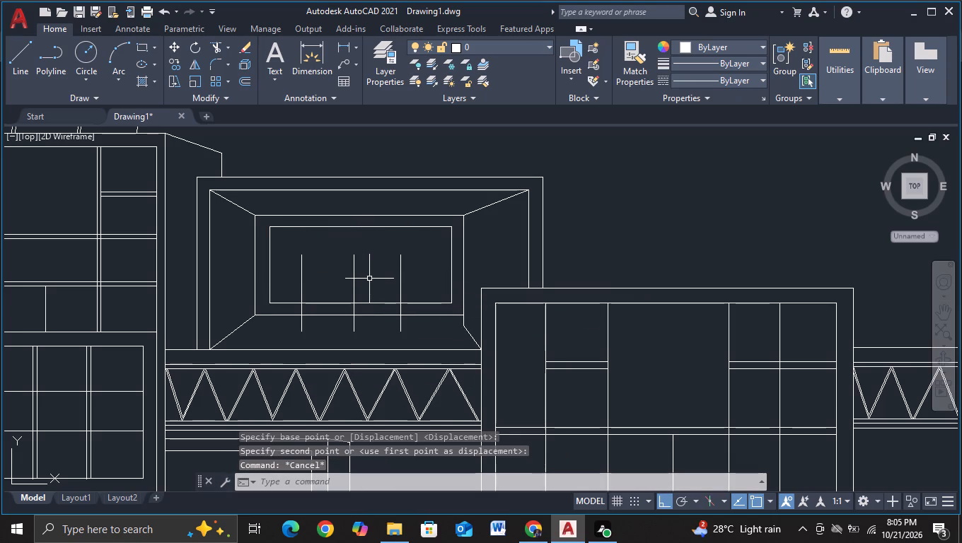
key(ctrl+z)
Move the three vertical dividers together slightly towards the tower, keeping them between the rectangle's top and bottom edges.
drag(426, 260, 285, 276)
key(m)
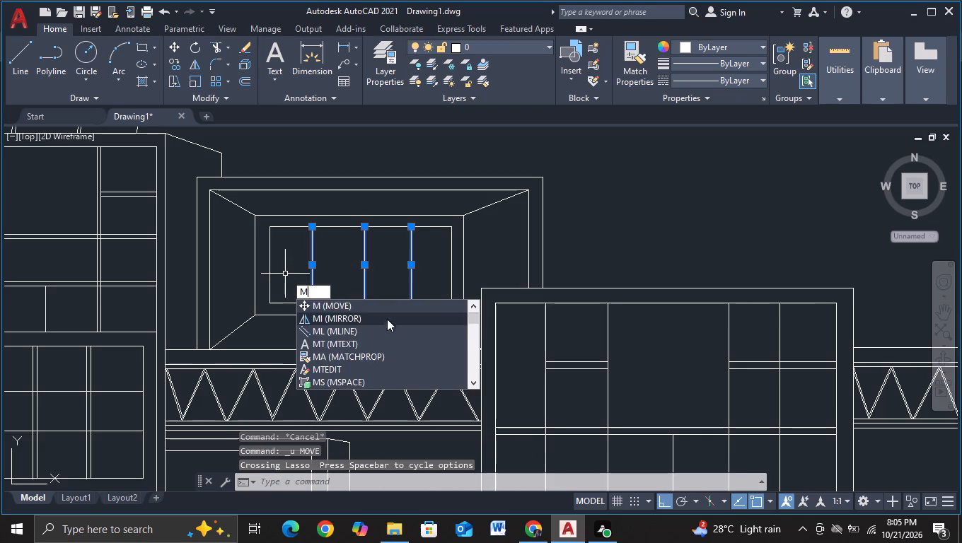
click(370, 310)
drag(381, 283, 374, 283)
click(374, 283)
Copy the tower-side divider about 57, 339 and 674 units across to double all three dividers, plus once just inside the rectangle's far edge.
scroll(375, 284, down, 1)
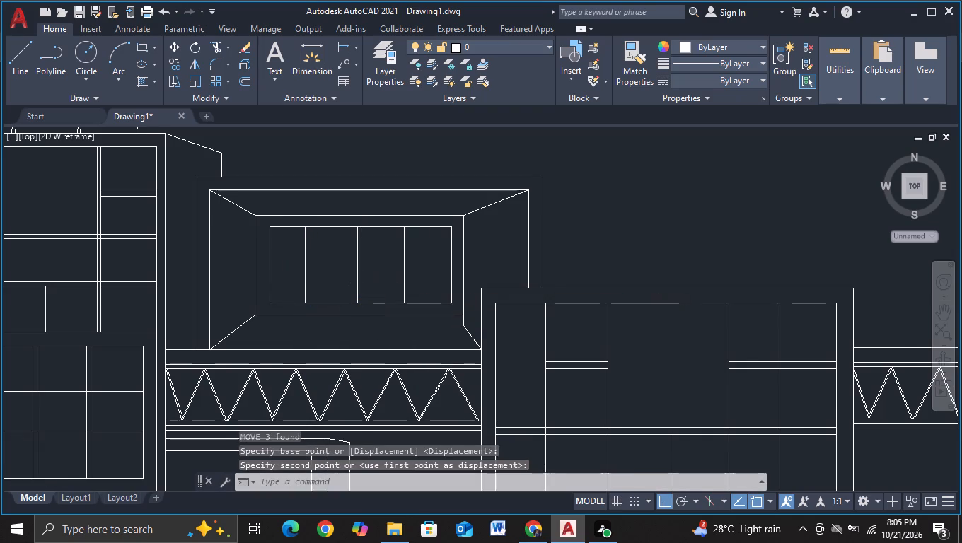
middle_drag(378, 288, 381, 279)
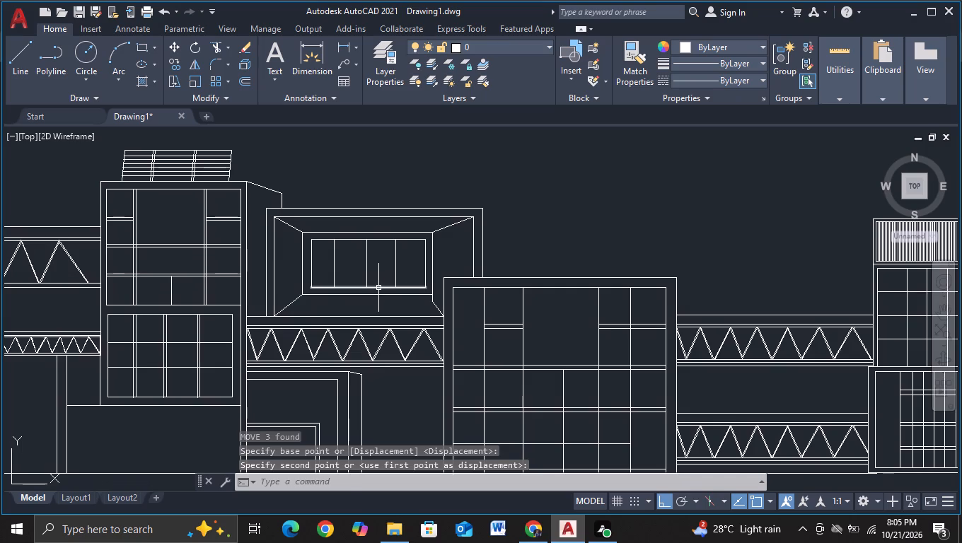
scroll(378, 288, up, 1)
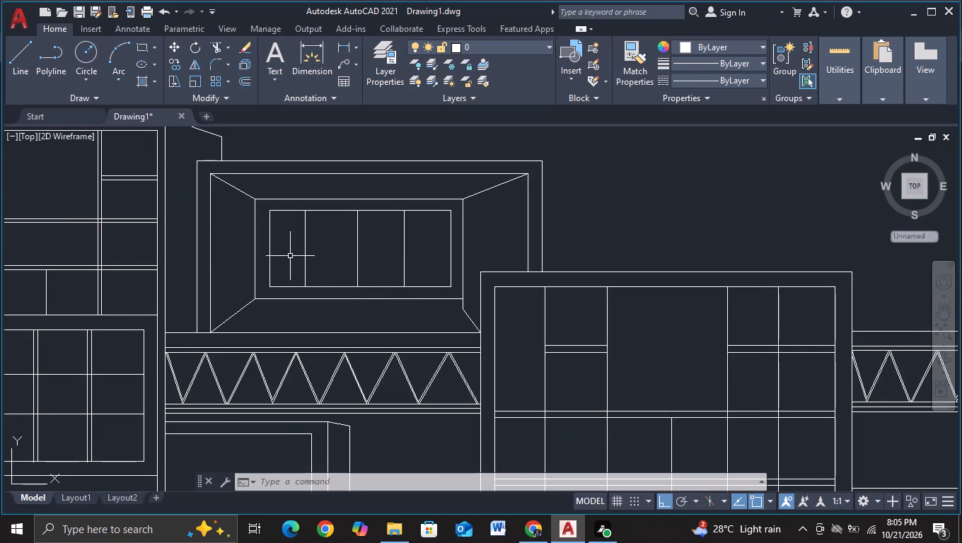
click(306, 245)
key(c)
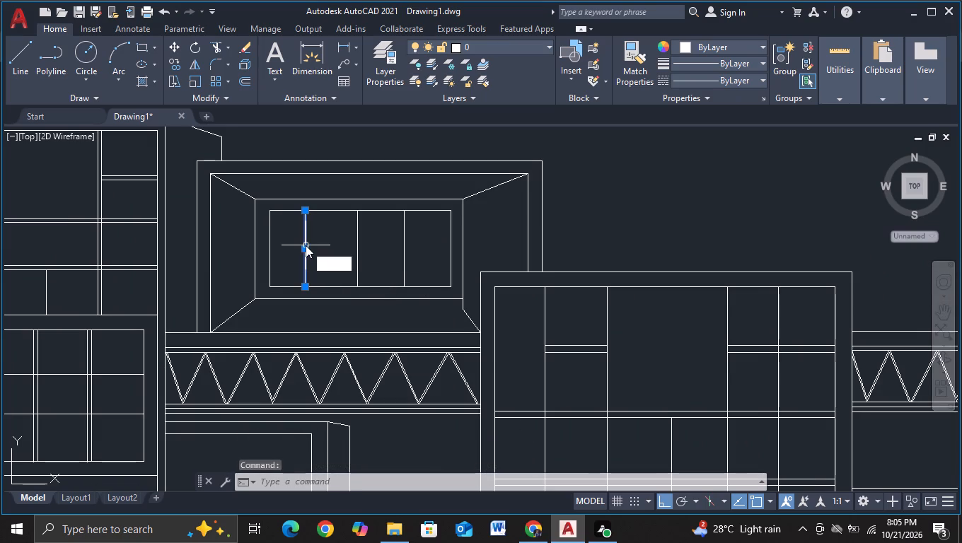
click(372, 287)
click(303, 264)
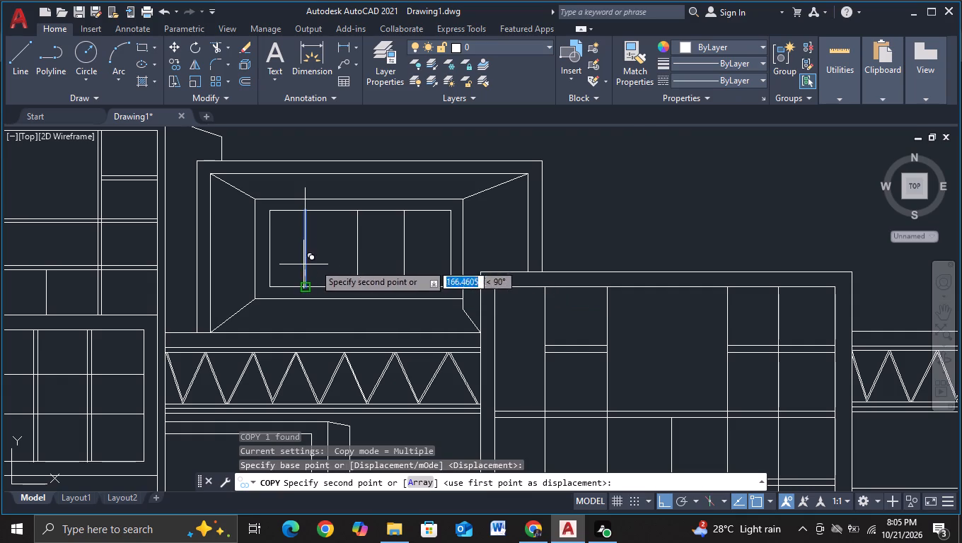
scroll(347, 270, up, 1)
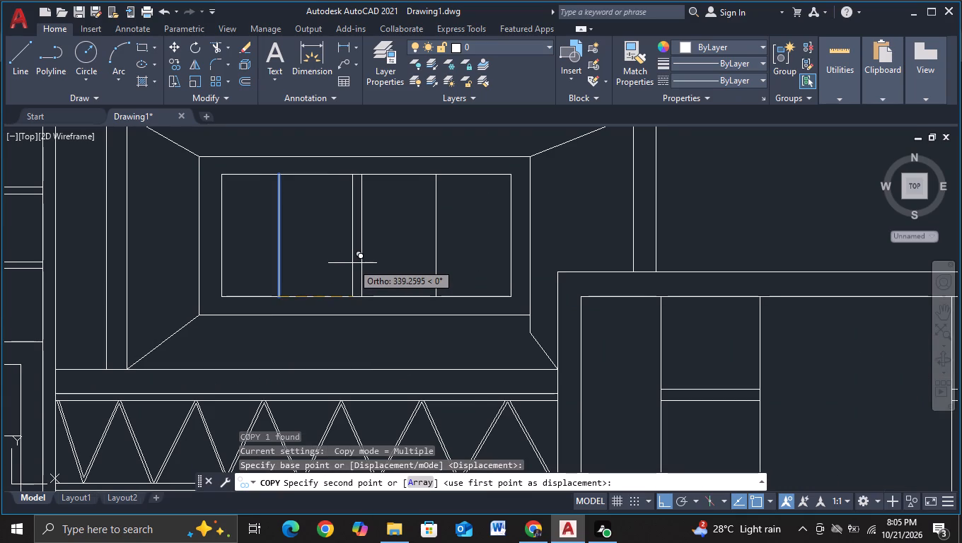
click(352, 263)
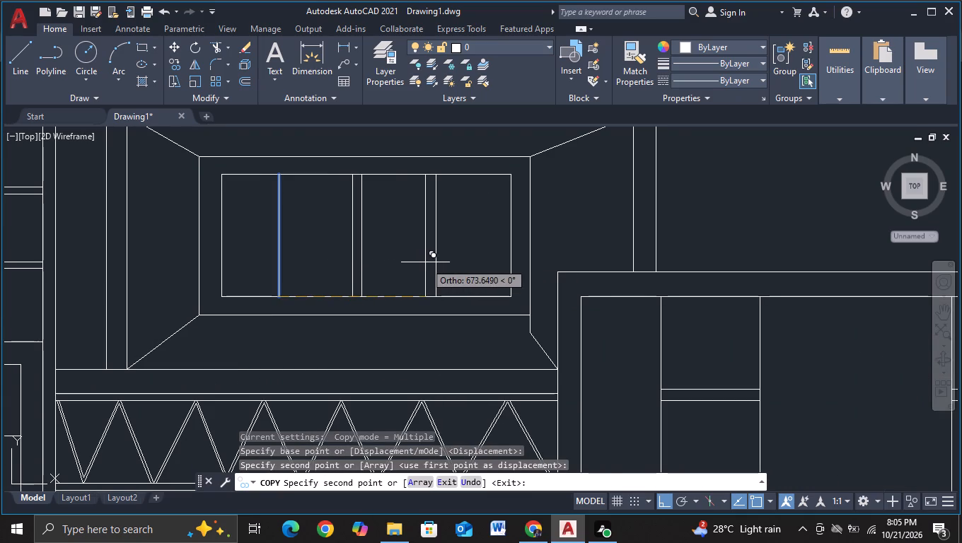
click(425, 262)
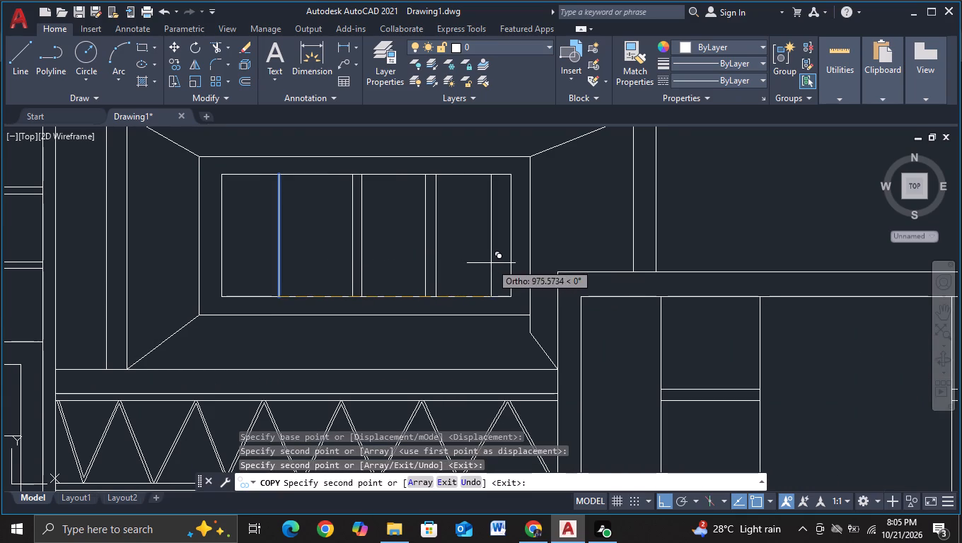
click(499, 263)
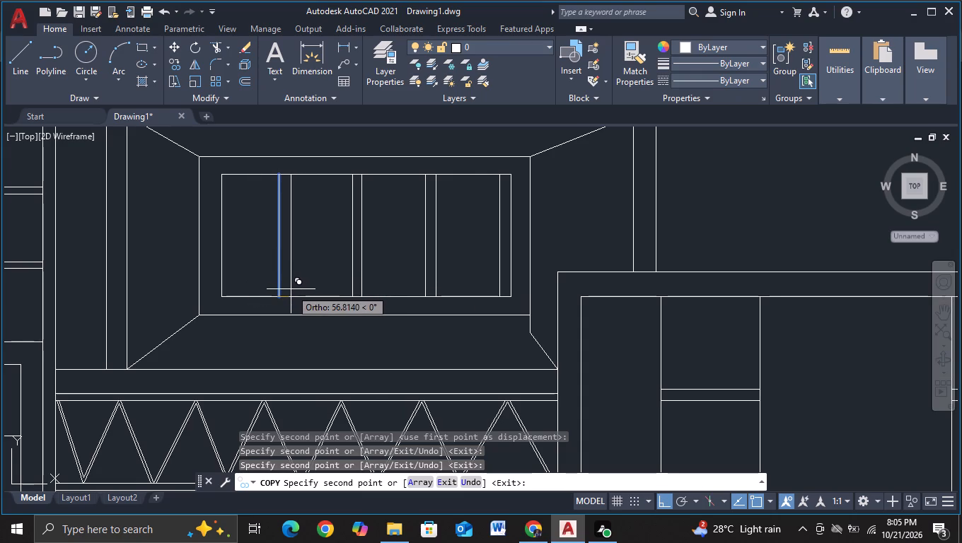
click(291, 289)
key(Escape)
Copy the rectangle's top edge down as a closely spaced pair starting about 208 units below, plus one line just above the bottom edge.
scroll(323, 287, down, 2)
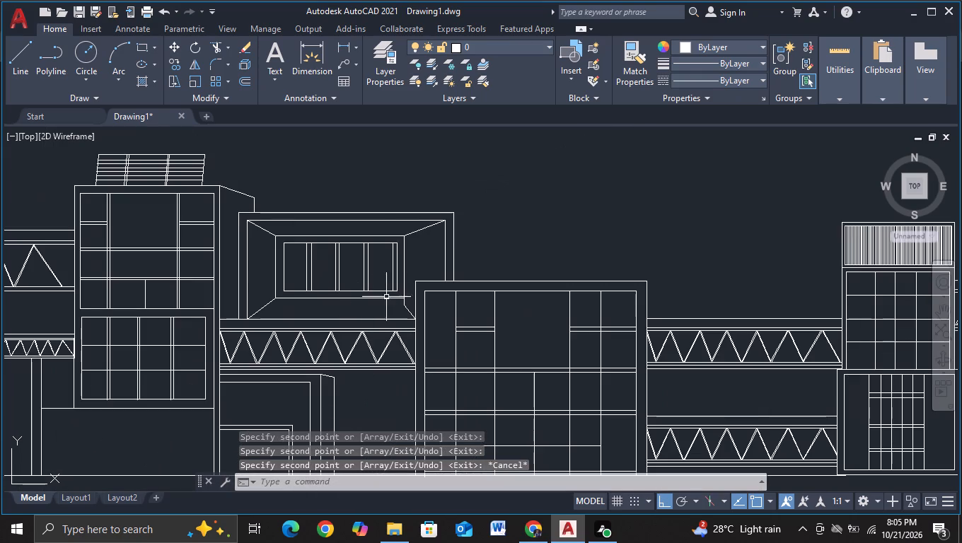
click(341, 243)
key(c)
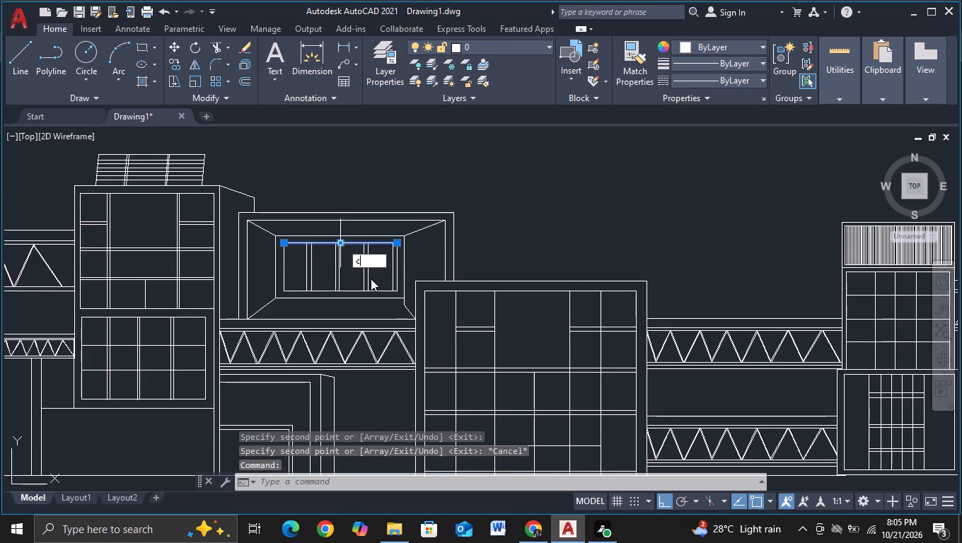
click(373, 286)
click(344, 248)
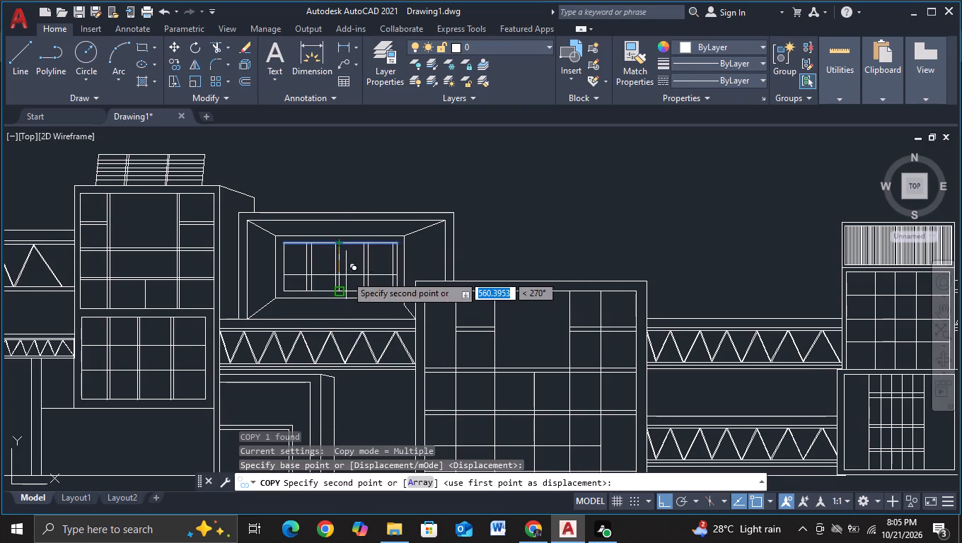
scroll(346, 275, up, 3)
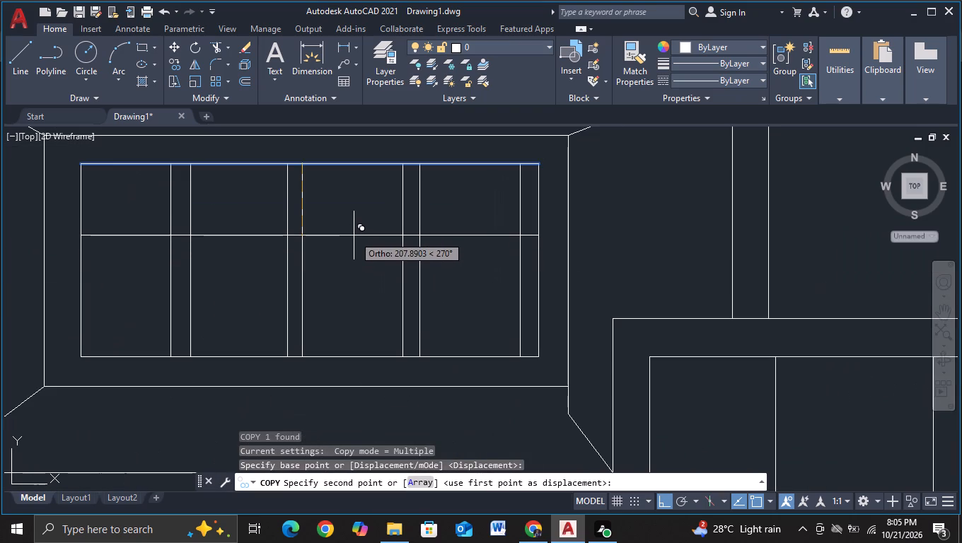
click(354, 235)
click(354, 247)
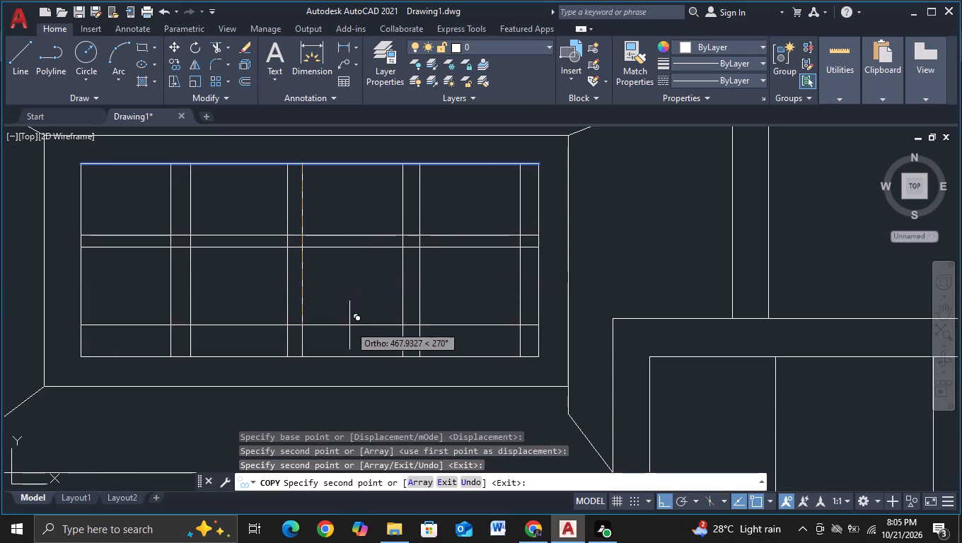
click(349, 344)
key(Escape)
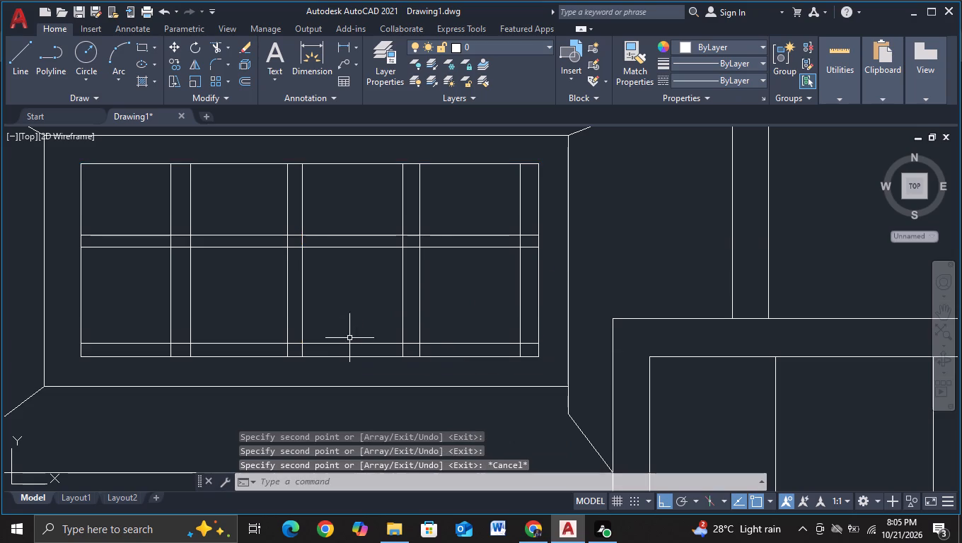
Move the closely spaced pair of horizontal lines in the window down about 39 units.
drag(367, 211, 359, 275)
click(359, 275)
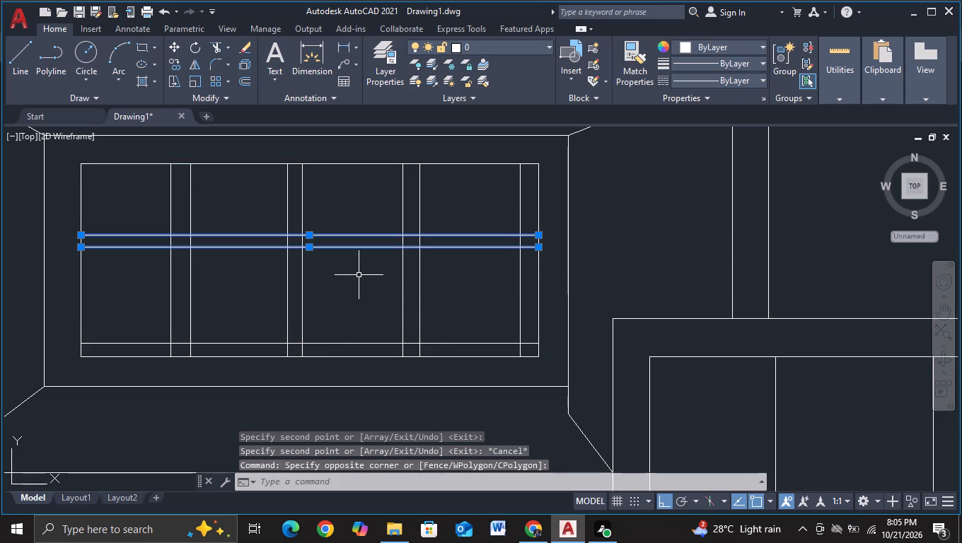
key(m)
click(421, 307)
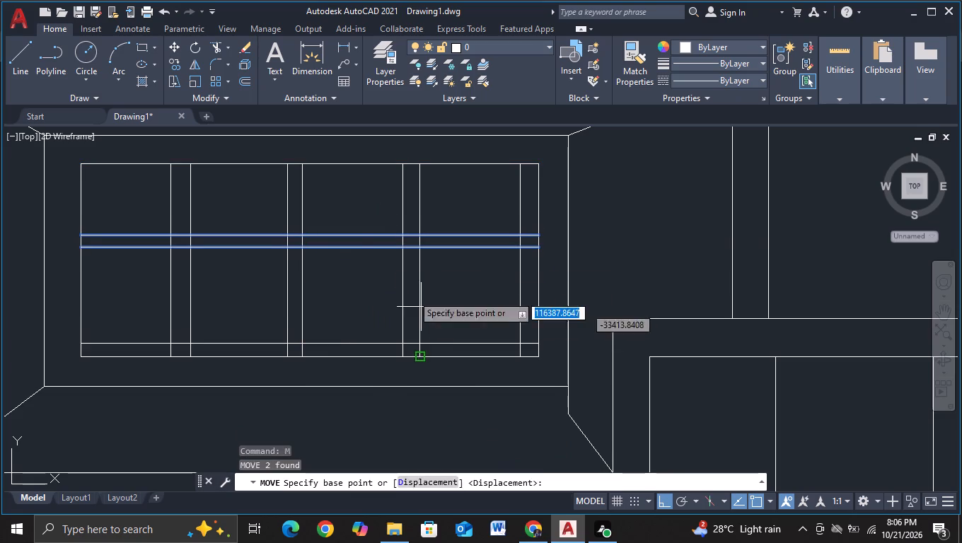
click(372, 249)
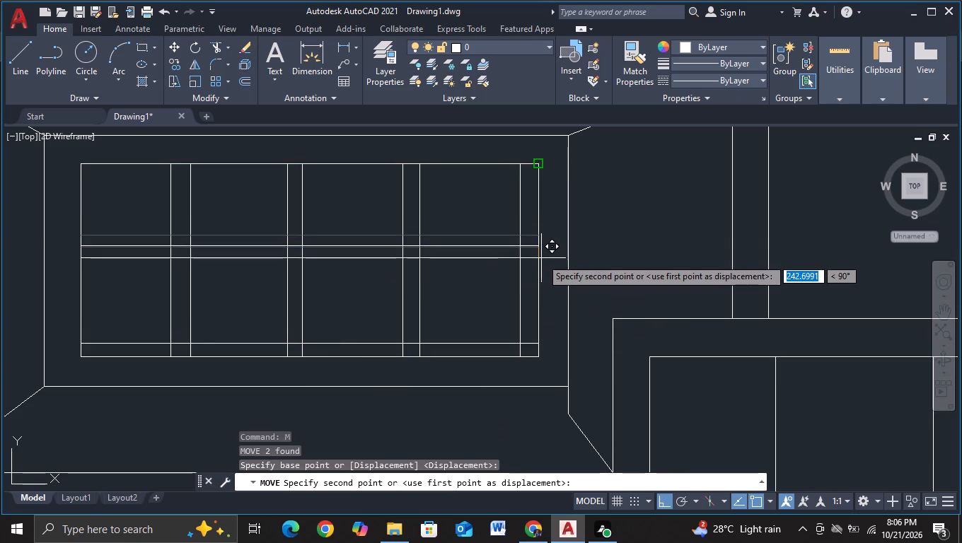
key(F3)
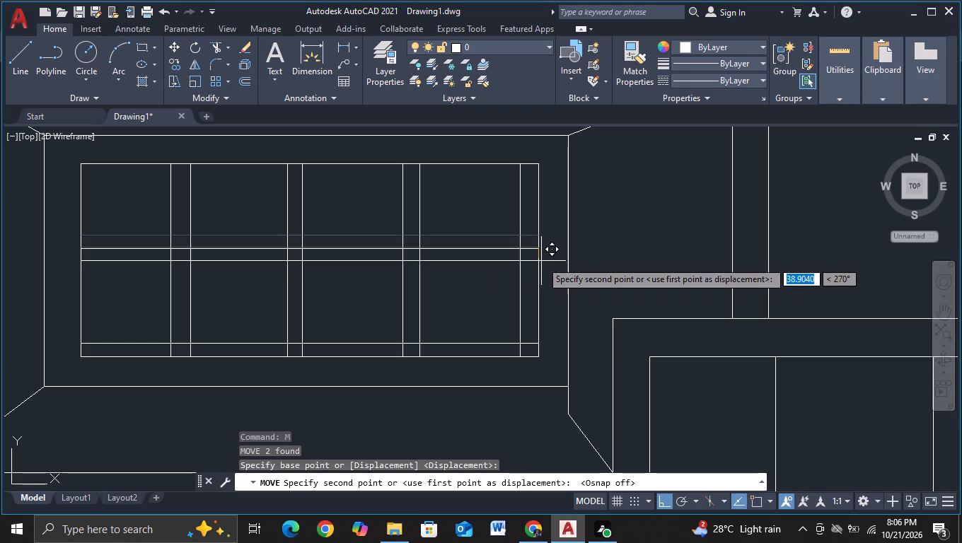
click(541, 261)
key(Escape)
Trim the crossings of the middle horizontal pair with the vertical dividers, including the stubs beyond the far divider, to open the mullion joints.
click(214, 42)
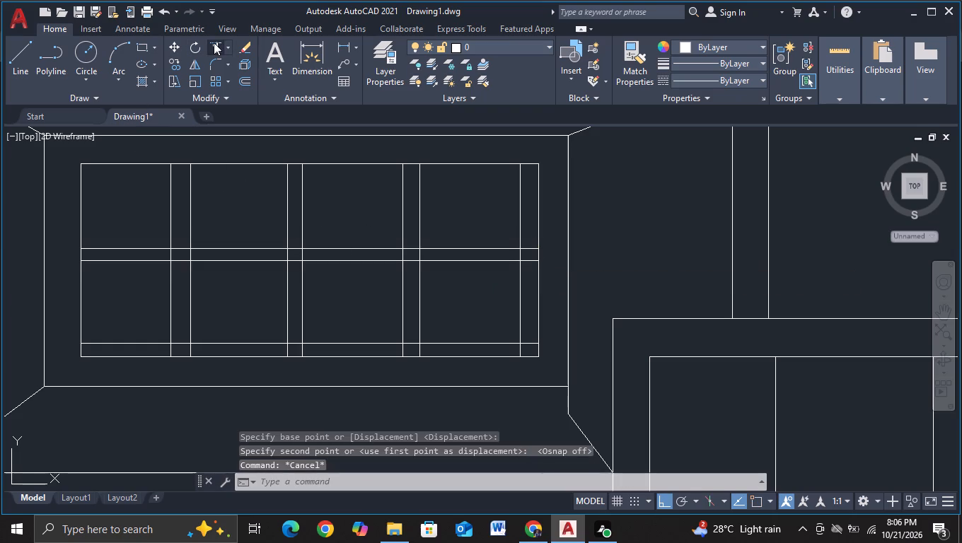
drag(164, 257, 197, 253)
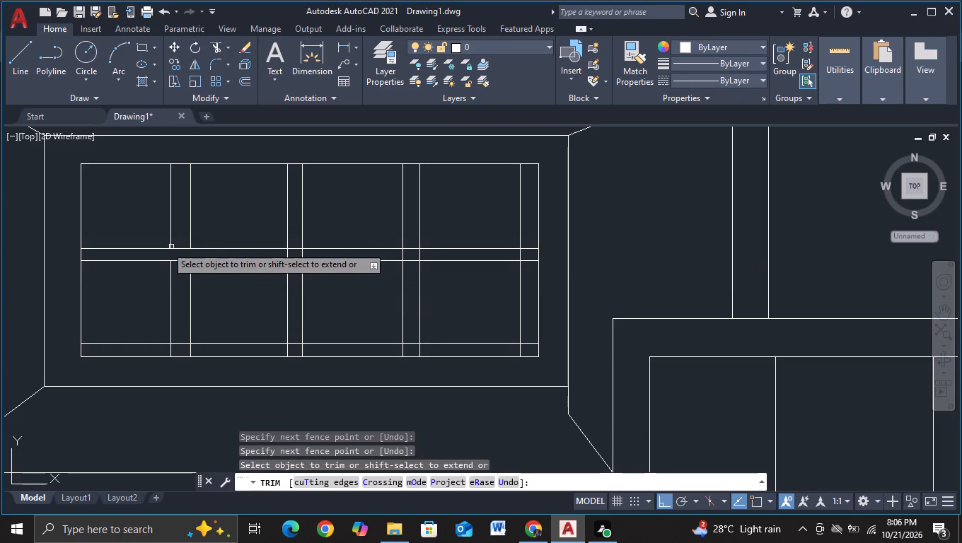
drag(179, 236, 182, 272)
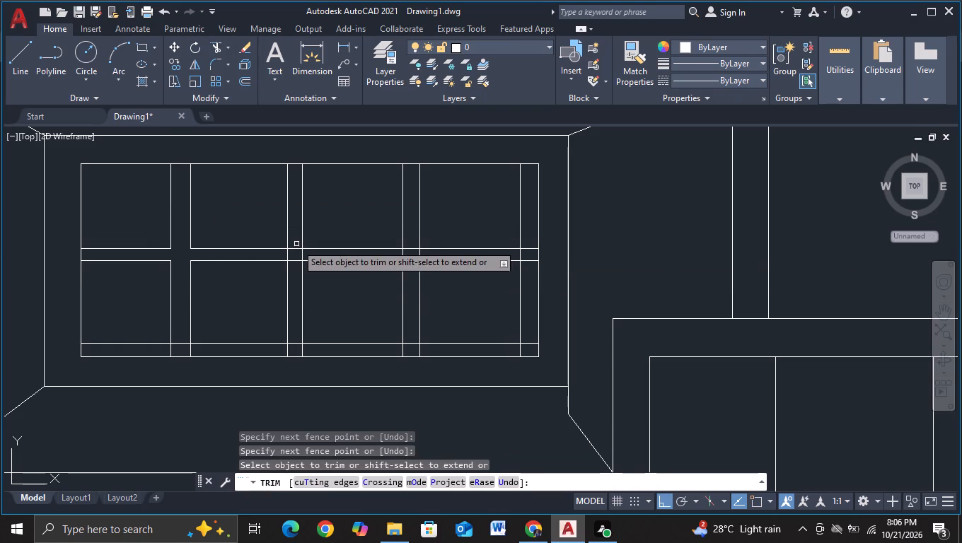
drag(296, 244, 296, 254)
click(298, 269)
click(277, 255)
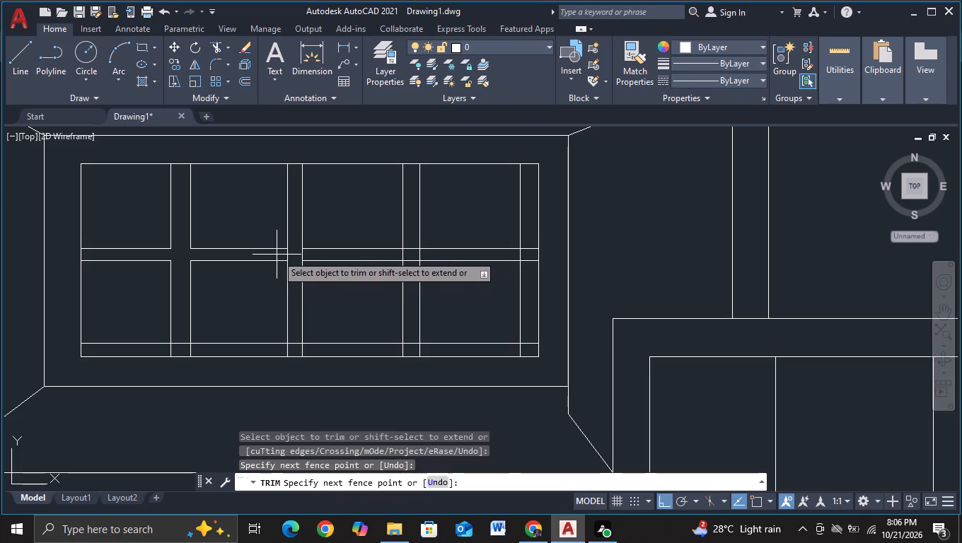
click(305, 252)
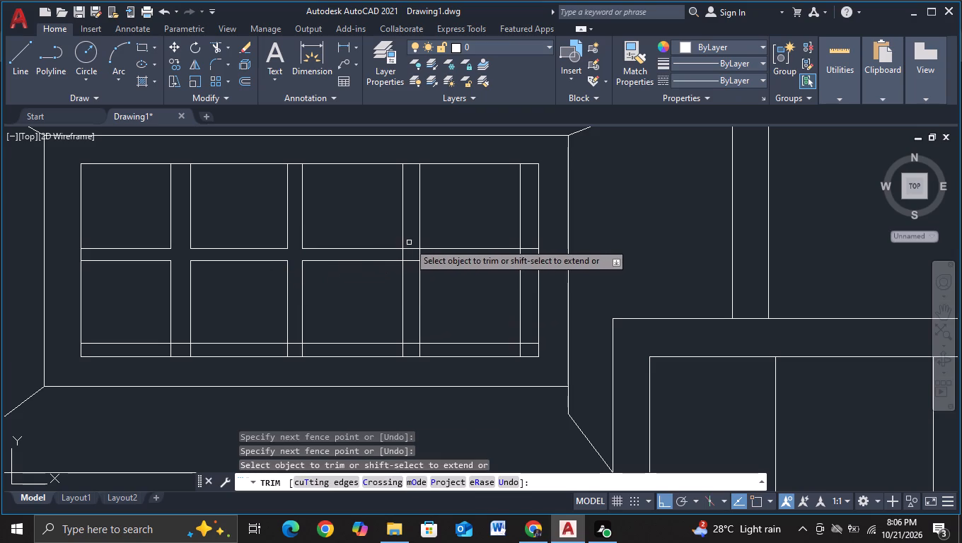
click(409, 243)
click(412, 273)
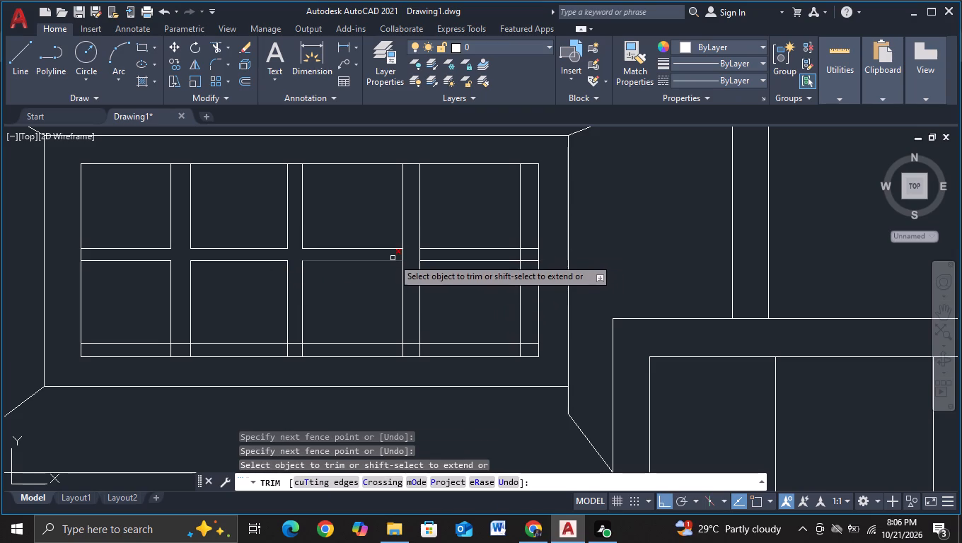
click(393, 256)
click(430, 254)
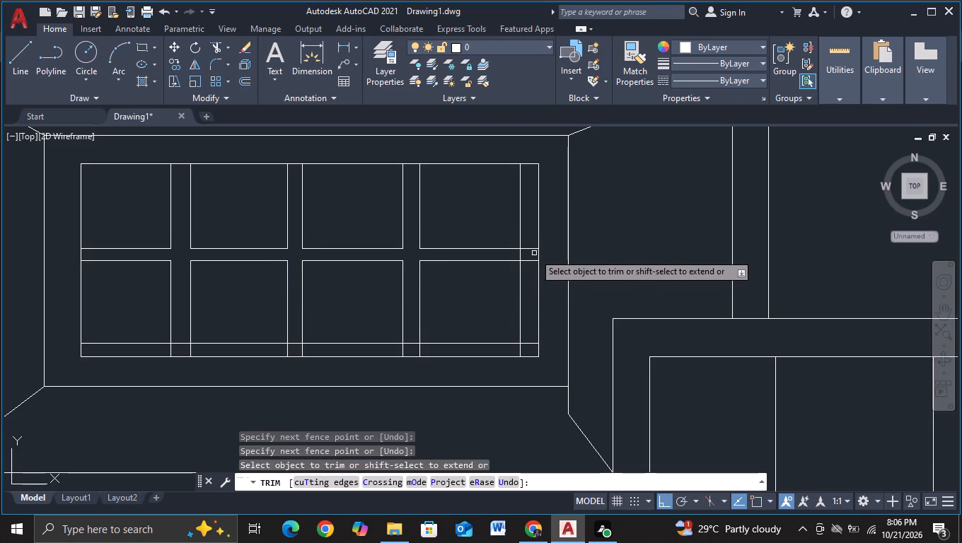
click(516, 255)
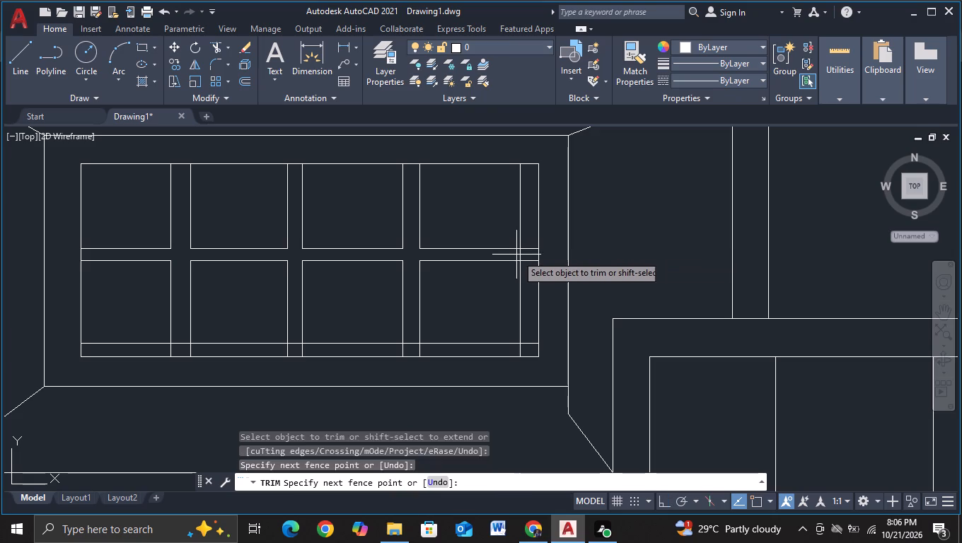
click(526, 246)
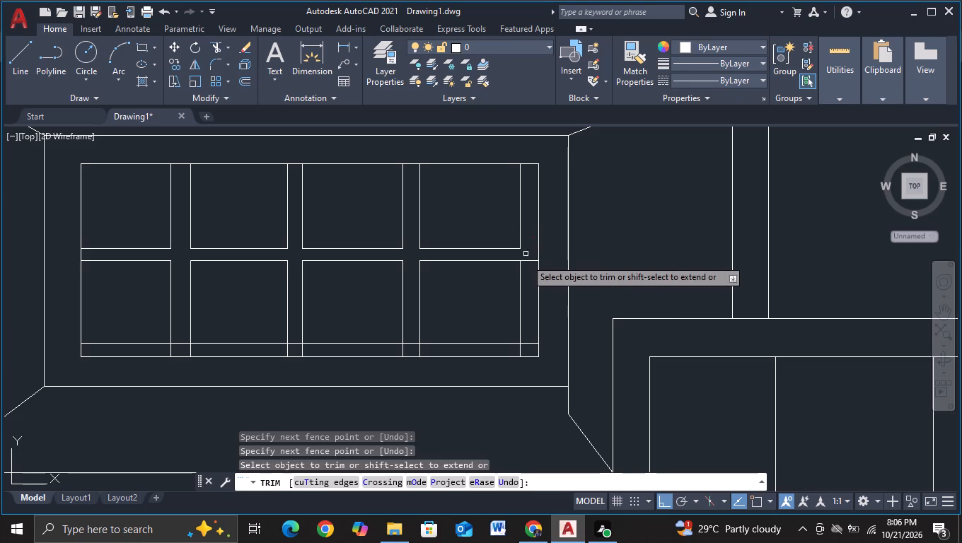
drag(529, 257, 530, 284)
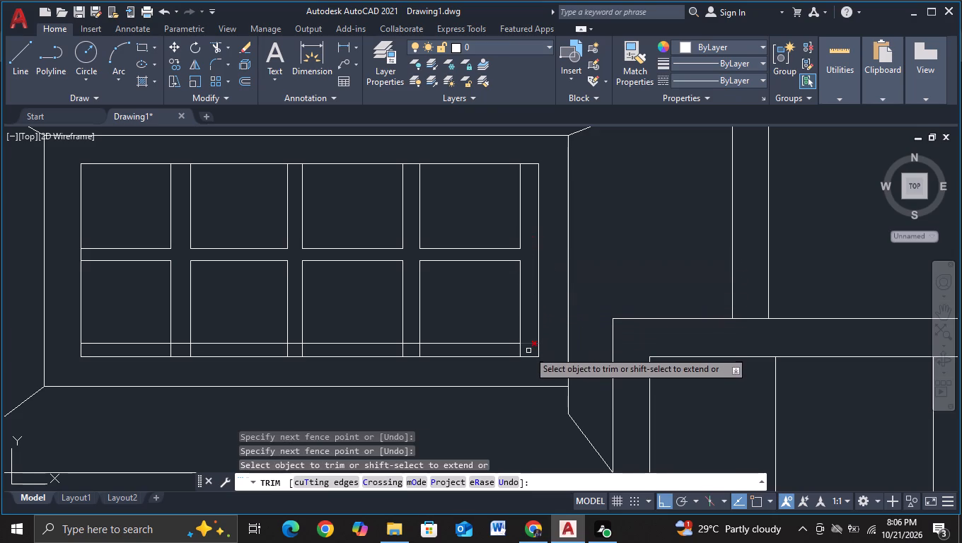
Trim the vertical divider ends below the window's bottom rail line and that rail's stub beyond the far divider.
click(519, 351)
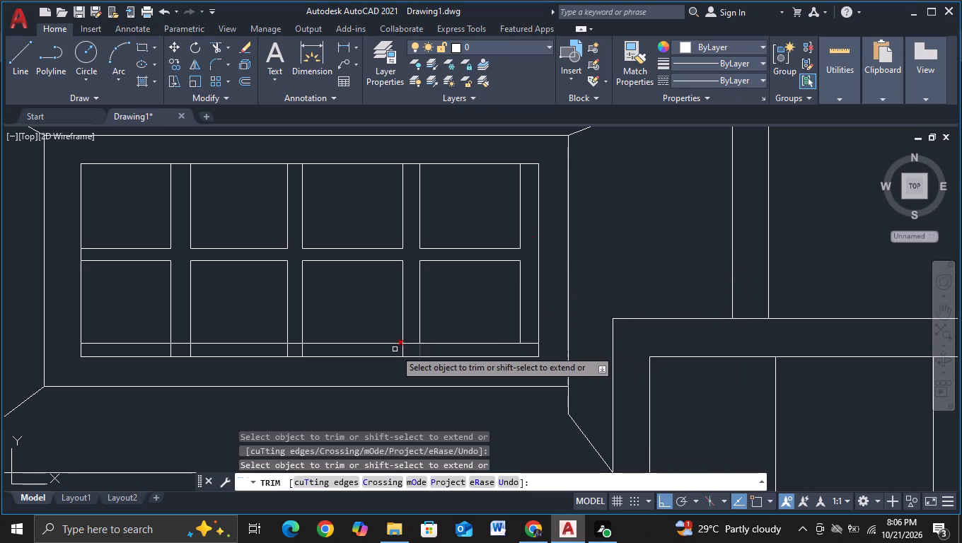
drag(395, 349, 424, 349)
drag(279, 348, 320, 350)
drag(166, 352, 228, 353)
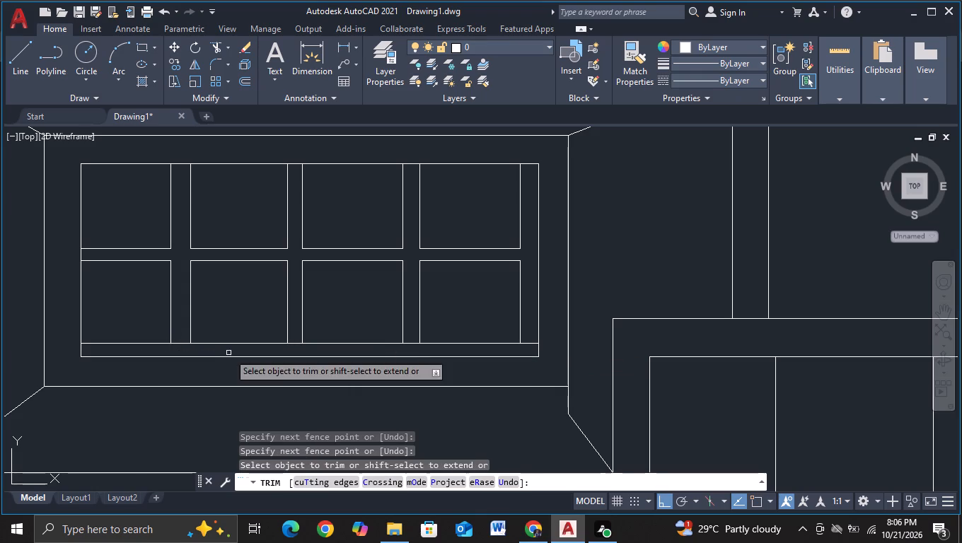
scroll(247, 366, down, 1)
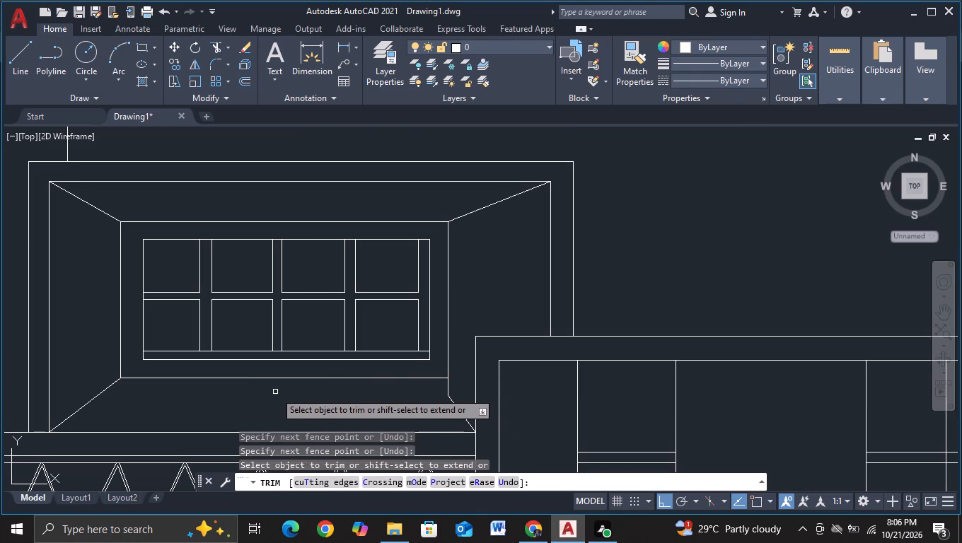
click(420, 351)
scroll(393, 406, down, 1)
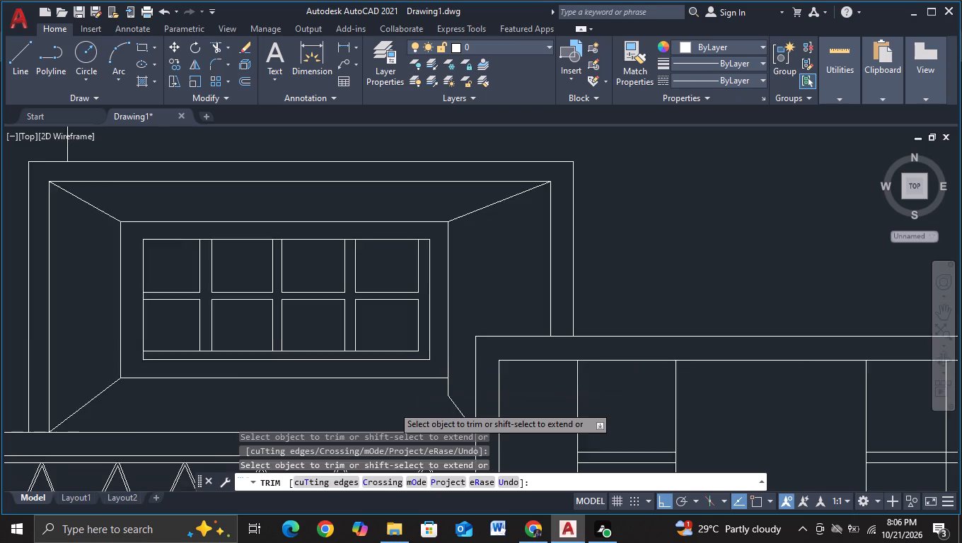
key(Escape)
scroll(393, 406, down, 1)
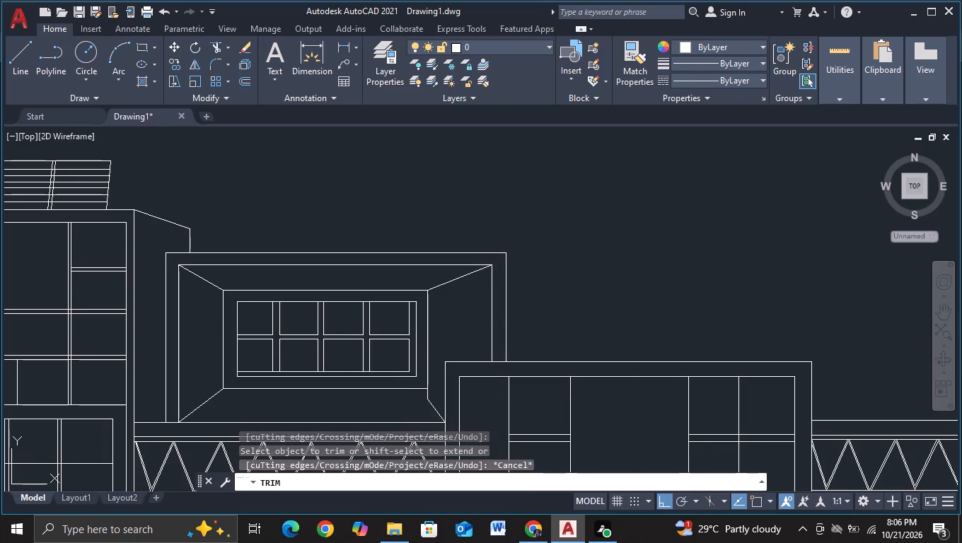
key(Escape)
Draw a diagonal line from the window's upper tower-side corner to the matching inner corner of the recessed panel.
scroll(350, 333, up, 2)
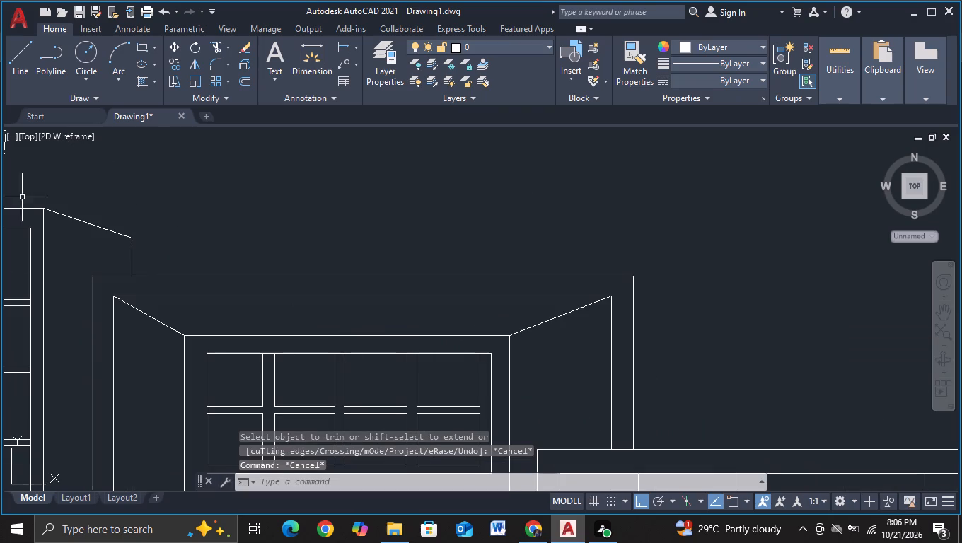
click(13, 83)
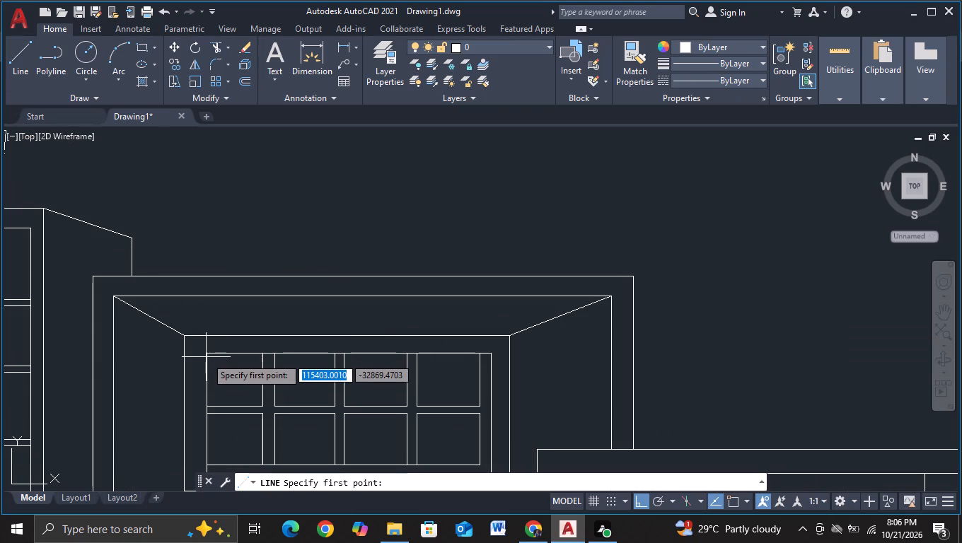
key(F3)
click(206, 357)
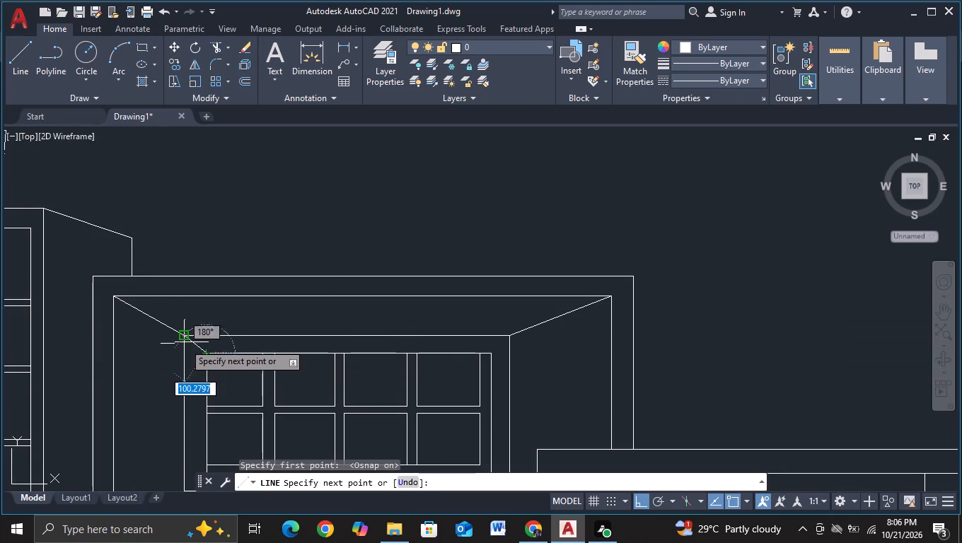
click(184, 342)
key(Escape)
Draw a diagonal line from the window's lower tower-side corner to the matching inner corner of the recessed panel.
click(16, 79)
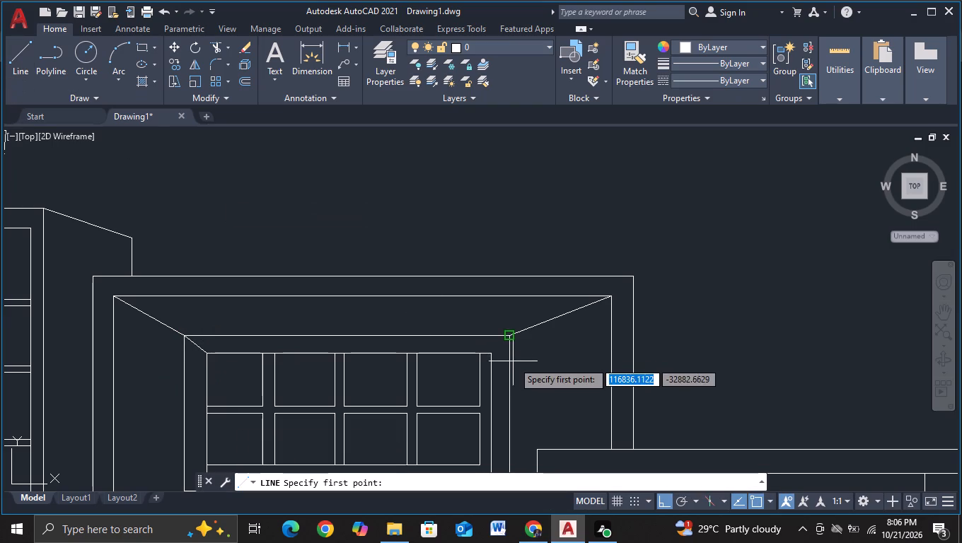
key(Escape)
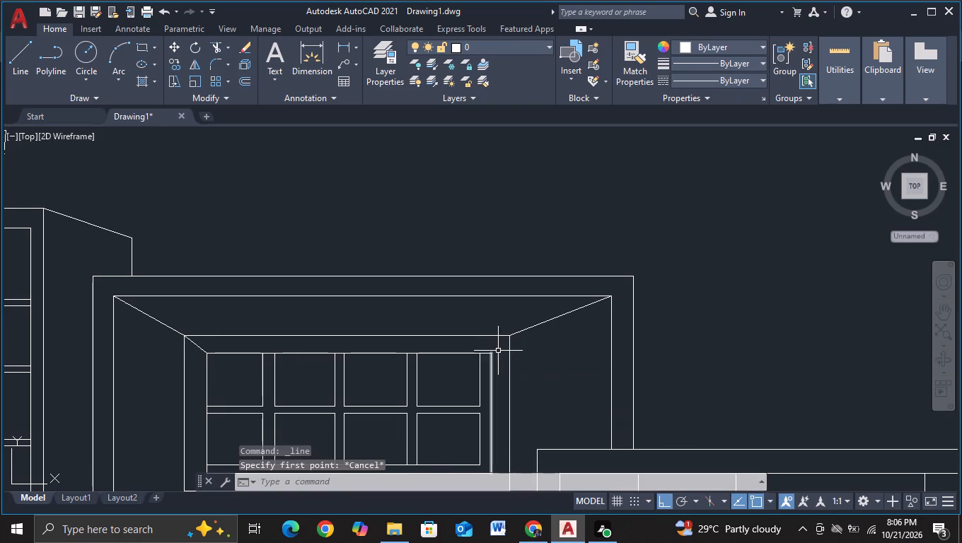
scroll(525, 356, down, 2)
middle_drag(547, 361, 545, 336)
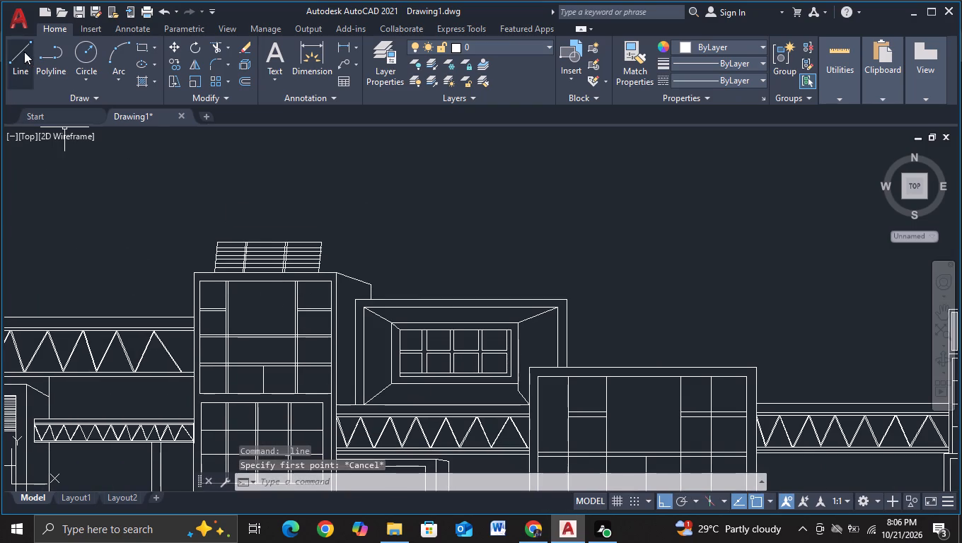
click(24, 52)
scroll(357, 421, up, 2)
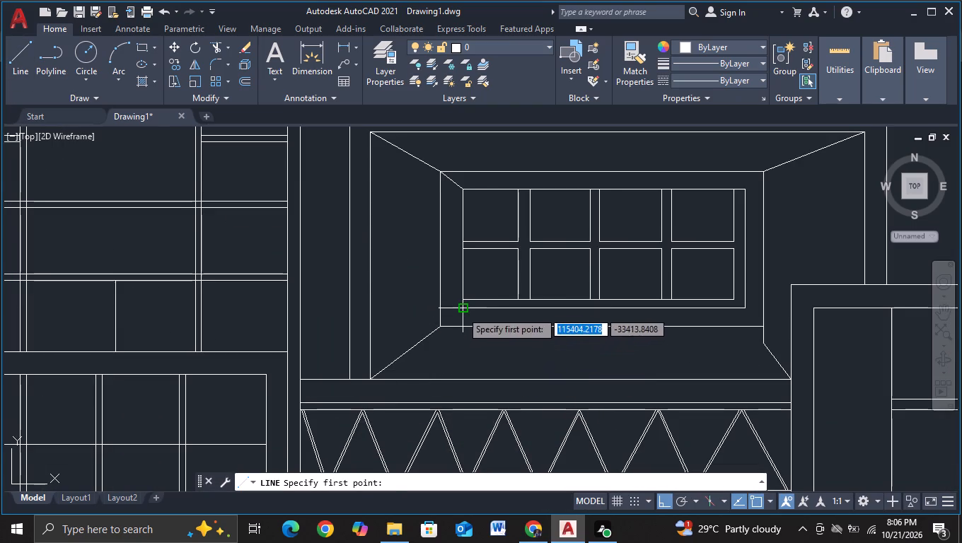
click(462, 309)
click(444, 322)
key(Escape)
Draw a vertical line through the blank base beneath the middle tower, just inside its left edge, from below ground to above the base's top line.
scroll(498, 354, down, 4)
middle_drag(539, 455, 539, 400)
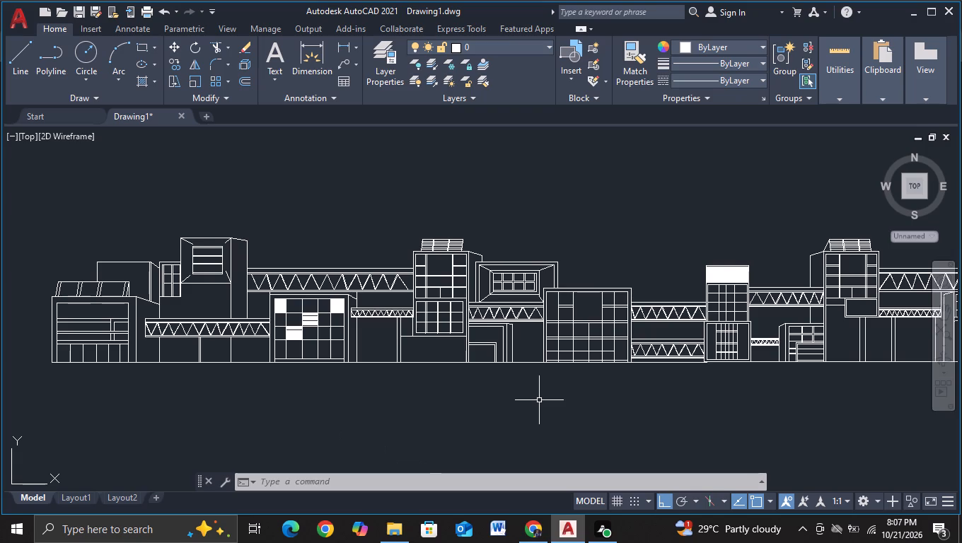
scroll(495, 385, down, 1)
scroll(494, 384, up, 1)
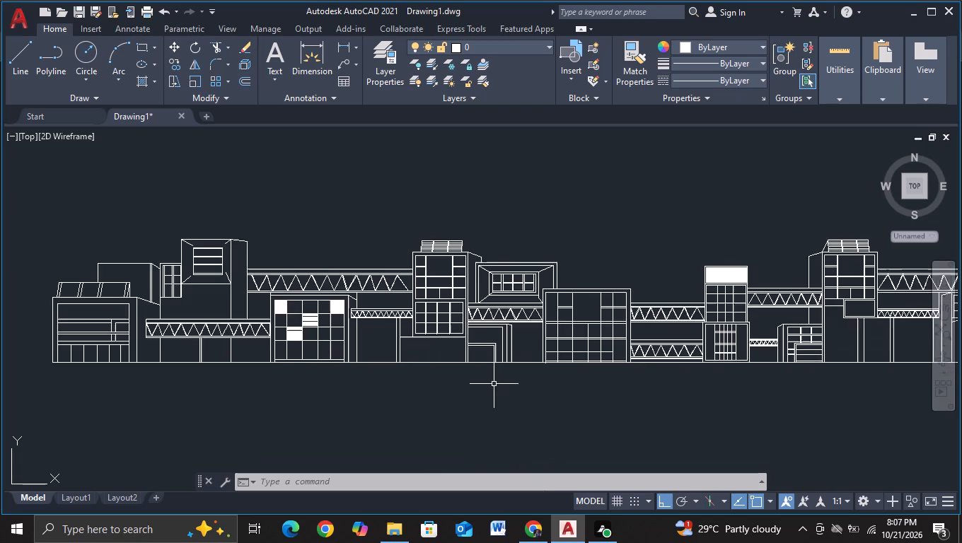
middle_drag(476, 408, 463, 376)
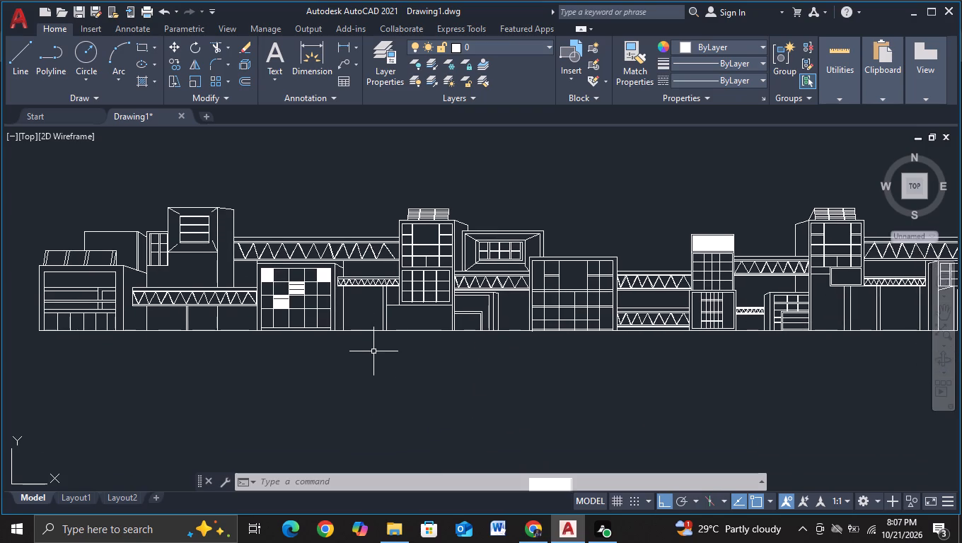
click(29, 68)
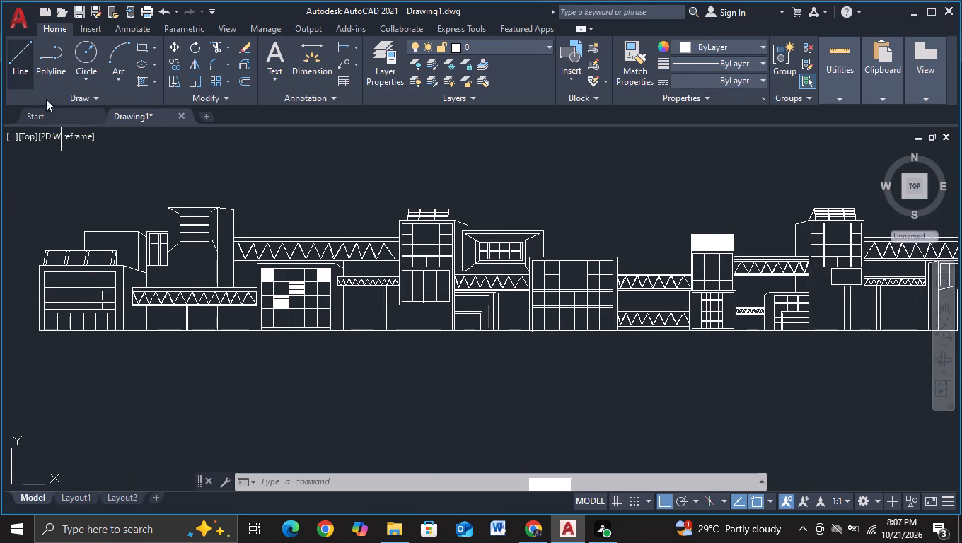
scroll(369, 391, up, 2)
middle_drag(381, 318, 369, 442)
scroll(416, 387, up, 2)
click(415, 370)
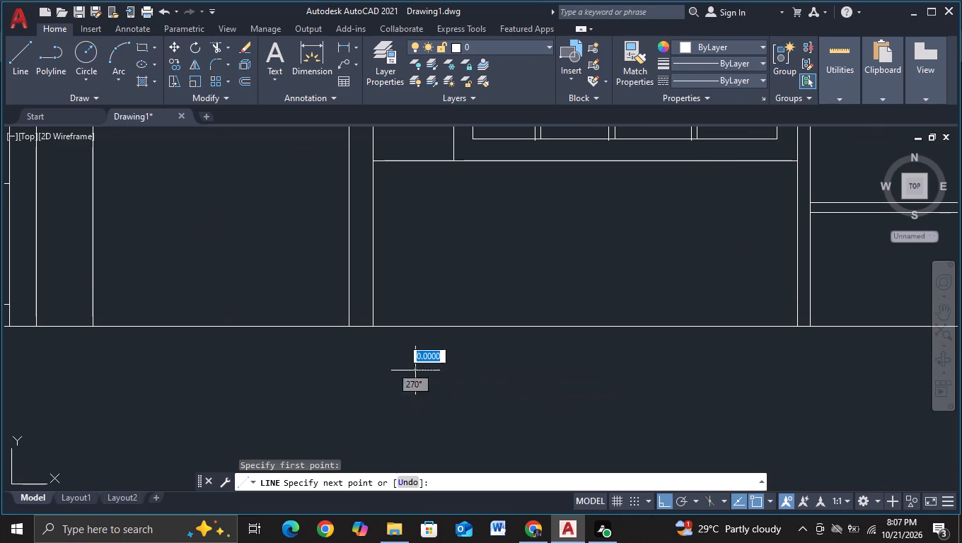
middle_drag(415, 208, 415, 351)
click(398, 288)
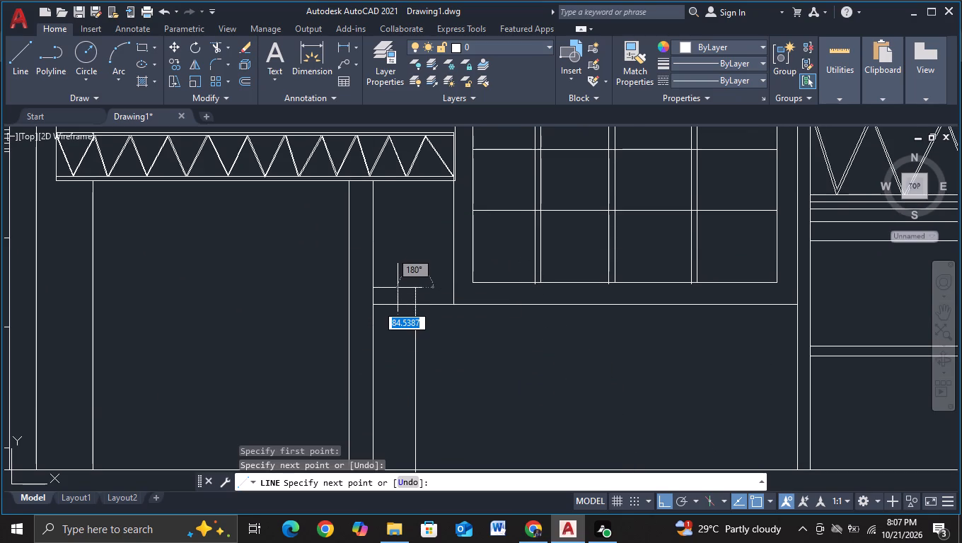
key(Escape)
Draw a horizontal line across the tower's blank base, just below its top line, overshooting both side edges.
click(11, 69)
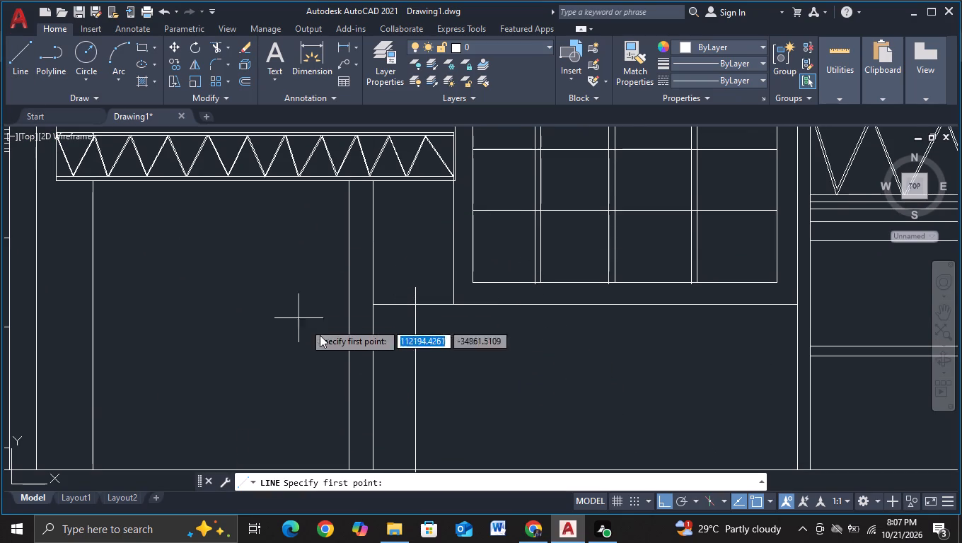
click(333, 347)
scroll(792, 335, up, 2)
click(818, 315)
key(Escape)
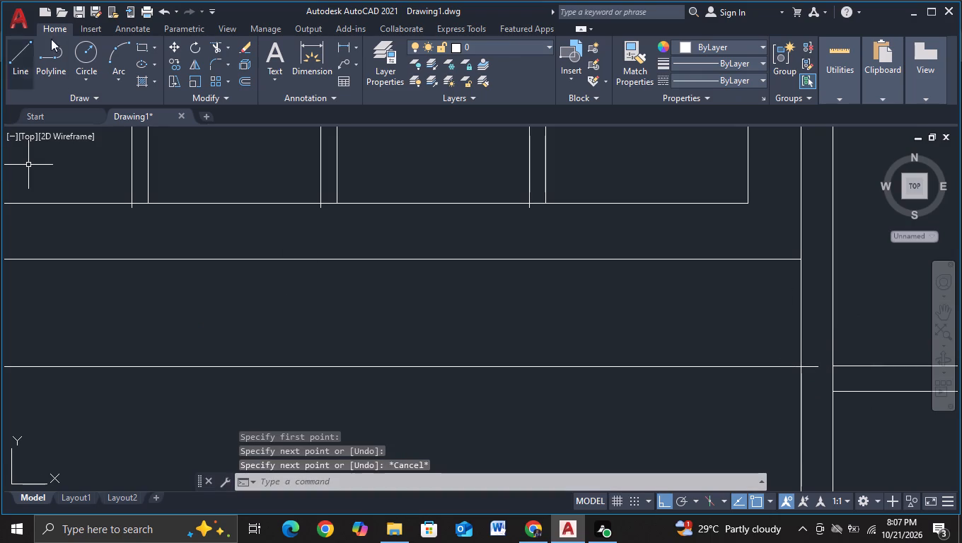
Trim the overshooting ends of the new horizontal and vertical lines back to the tower base's side edges, top line and ground line.
click(213, 51)
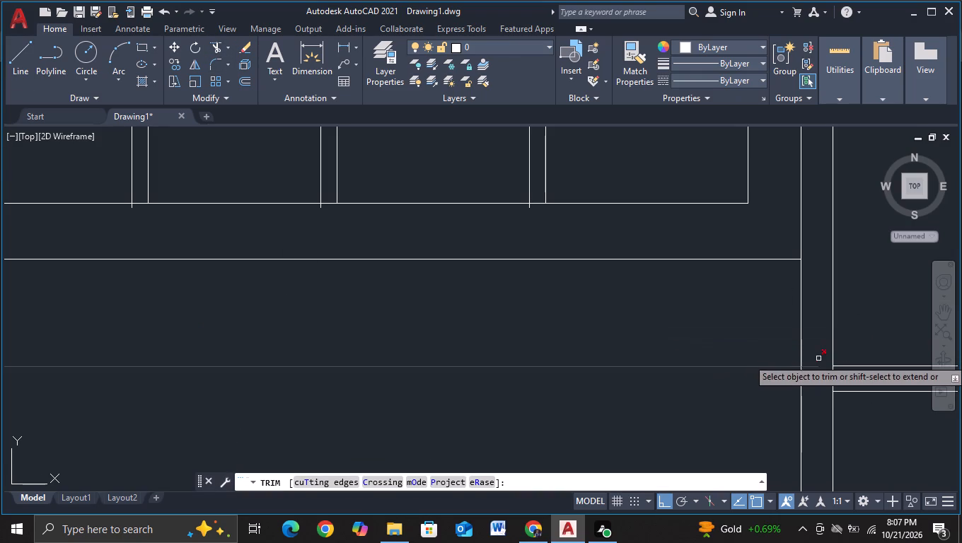
drag(809, 346, 818, 394)
scroll(603, 383, down, 2)
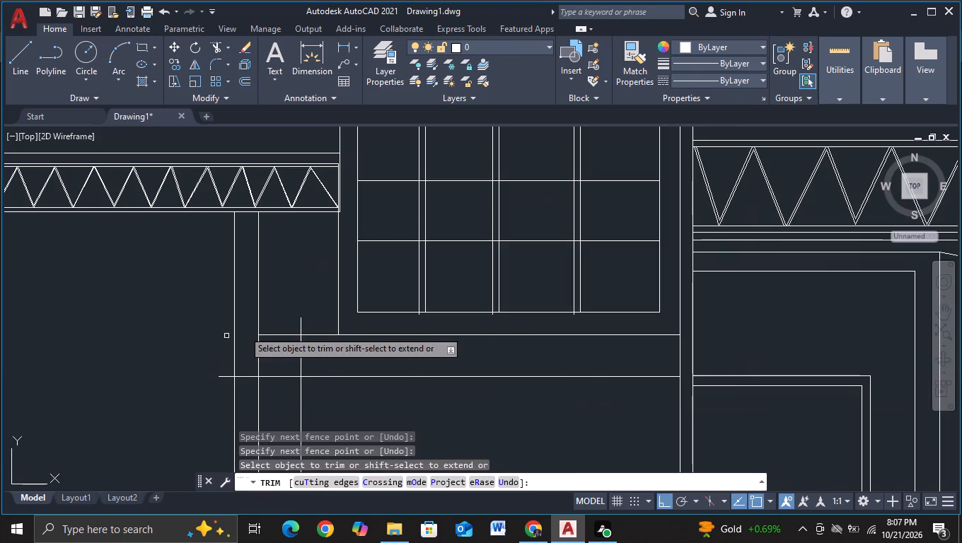
drag(279, 325, 311, 321)
drag(246, 363, 243, 396)
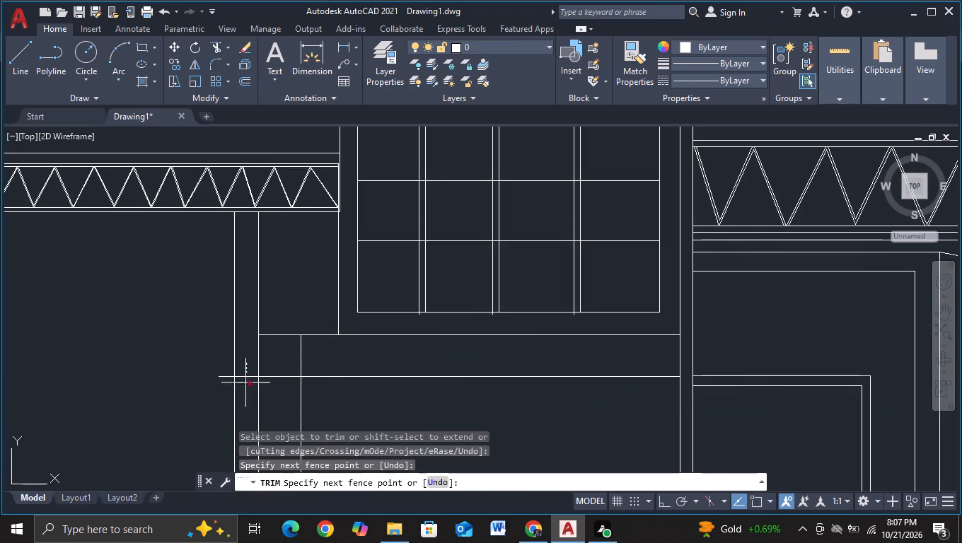
drag(222, 369, 221, 392)
middle_drag(275, 395, 276, 293)
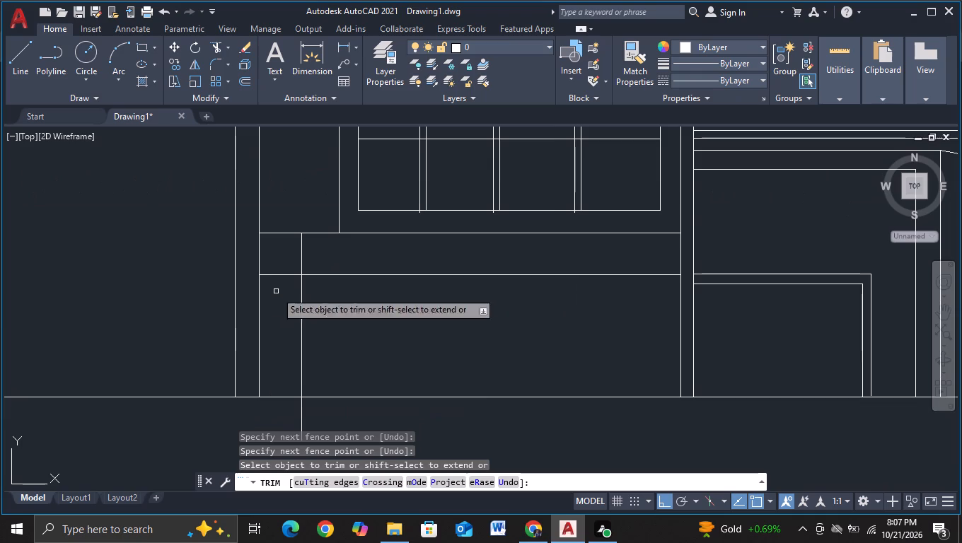
drag(282, 414, 319, 412)
key(Escape)
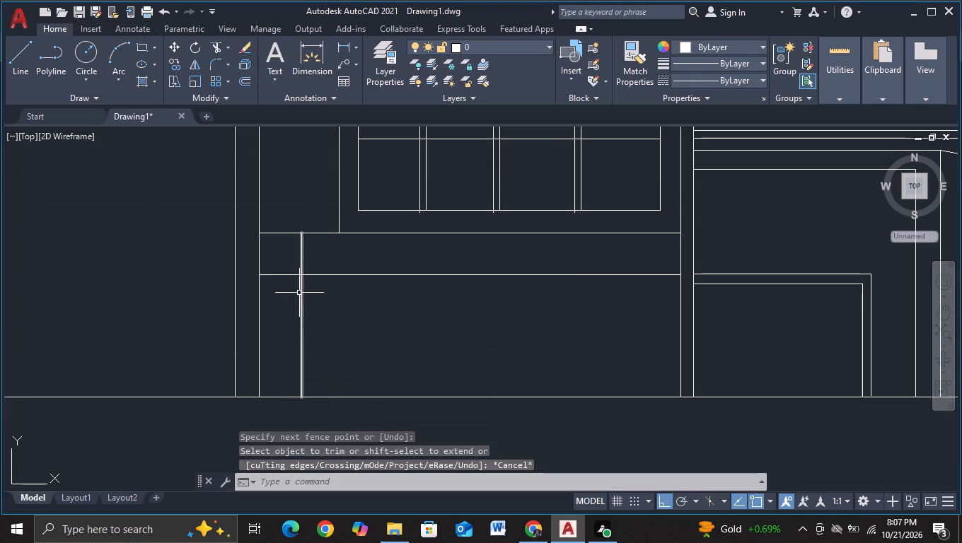
Copy the vertical line nine times across the middle tower's base, spaced about 180 units apart, to divide it into columns.
click(299, 293)
key(c)
click(363, 338)
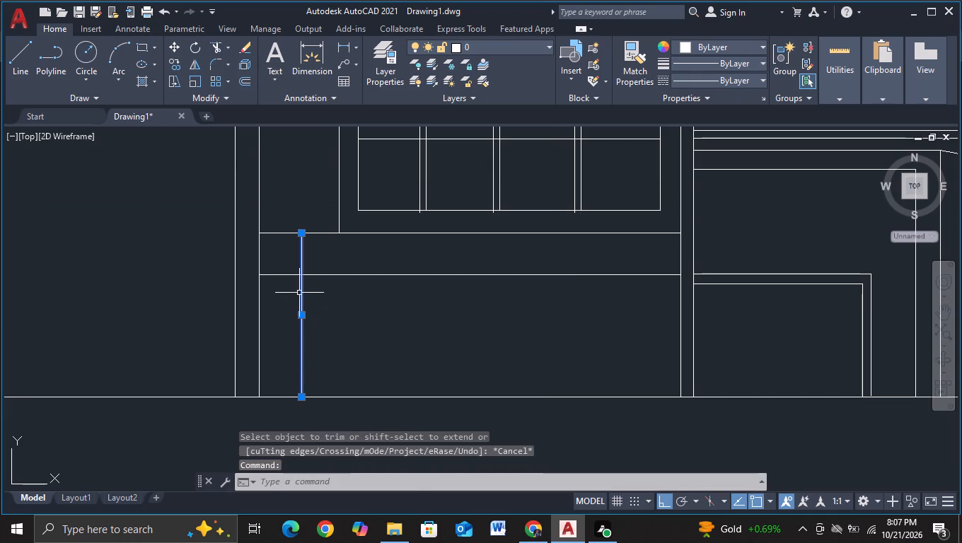
click(298, 320)
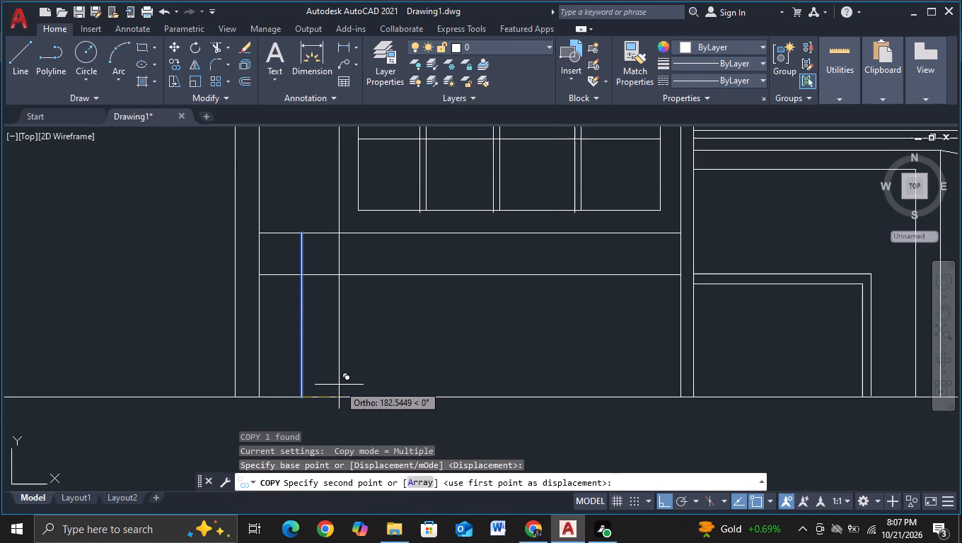
click(339, 385)
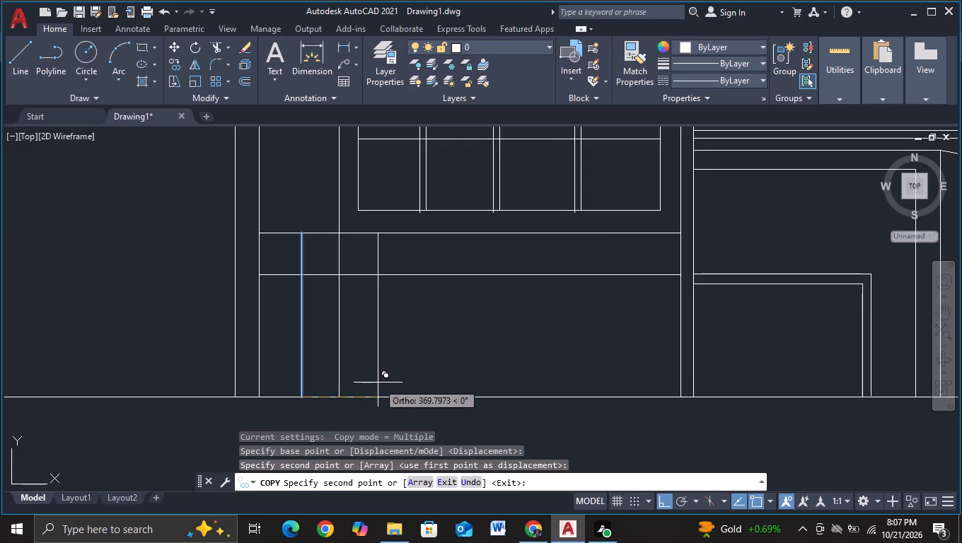
click(378, 383)
click(415, 381)
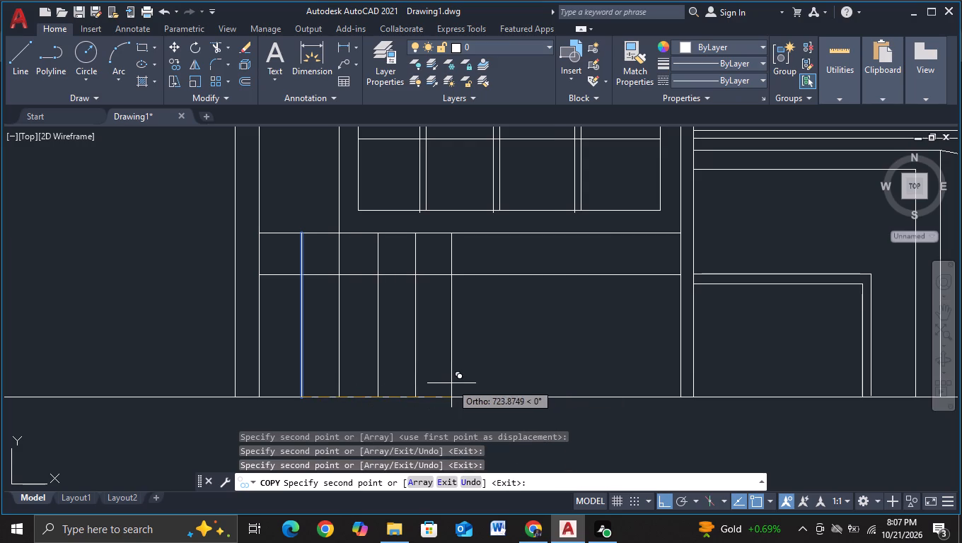
click(450, 383)
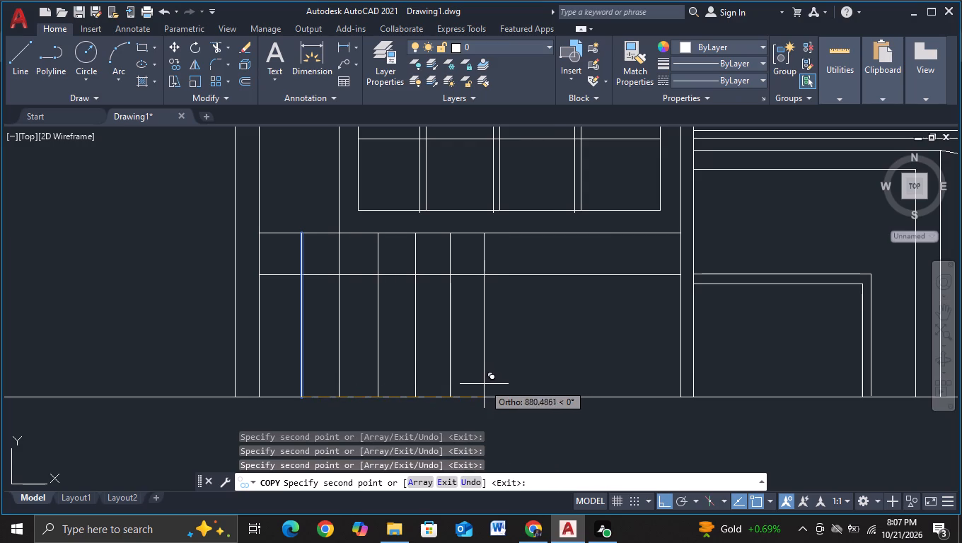
click(485, 385)
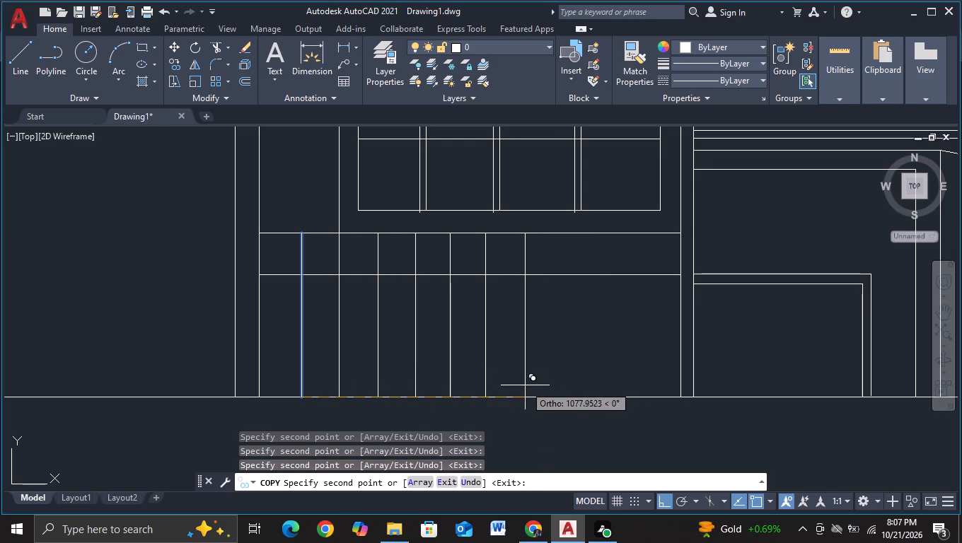
click(522, 385)
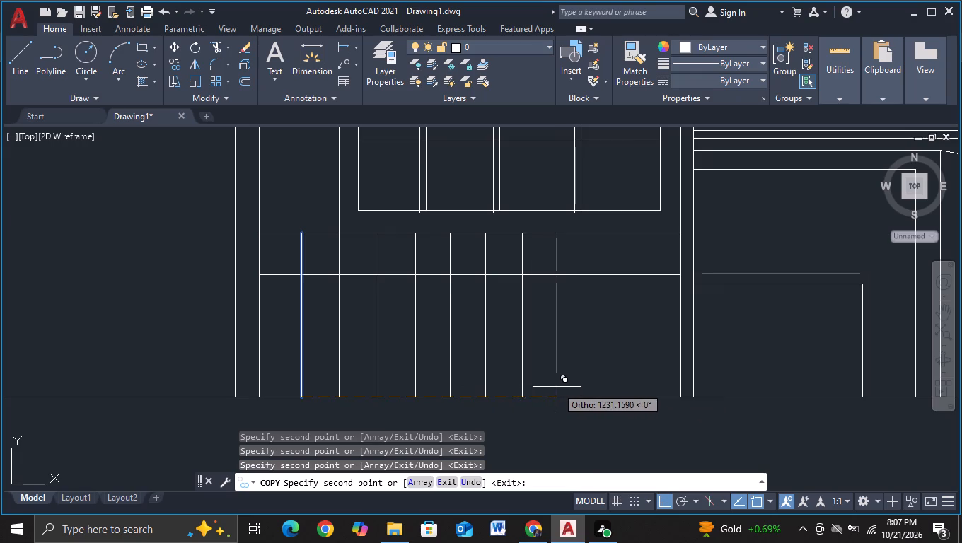
click(559, 387)
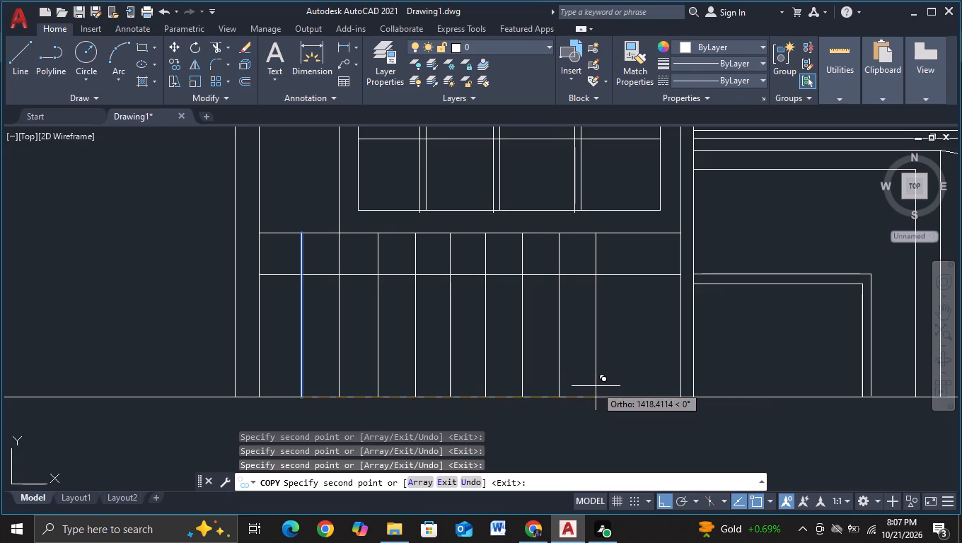
click(596, 386)
click(634, 384)
key(Escape)
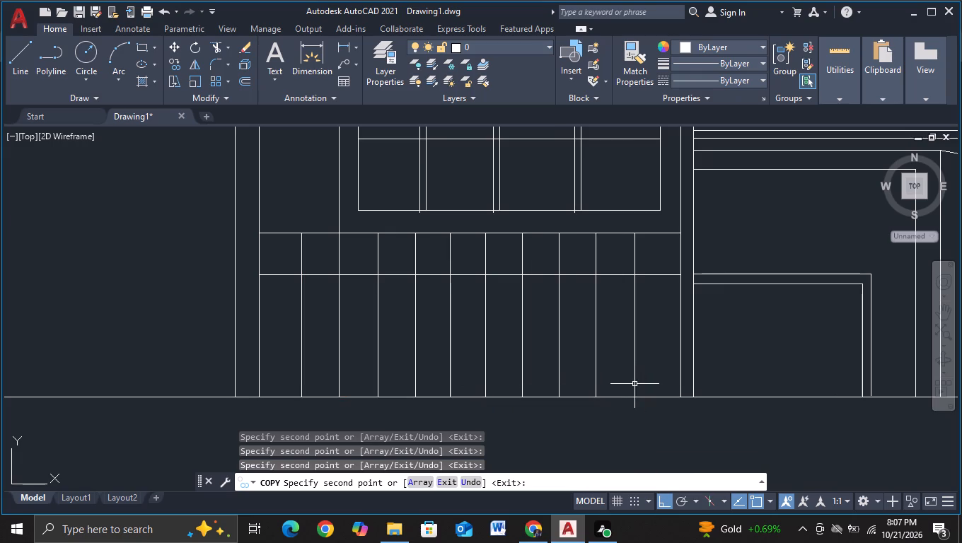
Copy the base's horizontal line once above and five times below itself, about 100 units apart and with object snap off, to form rows.
click(371, 276)
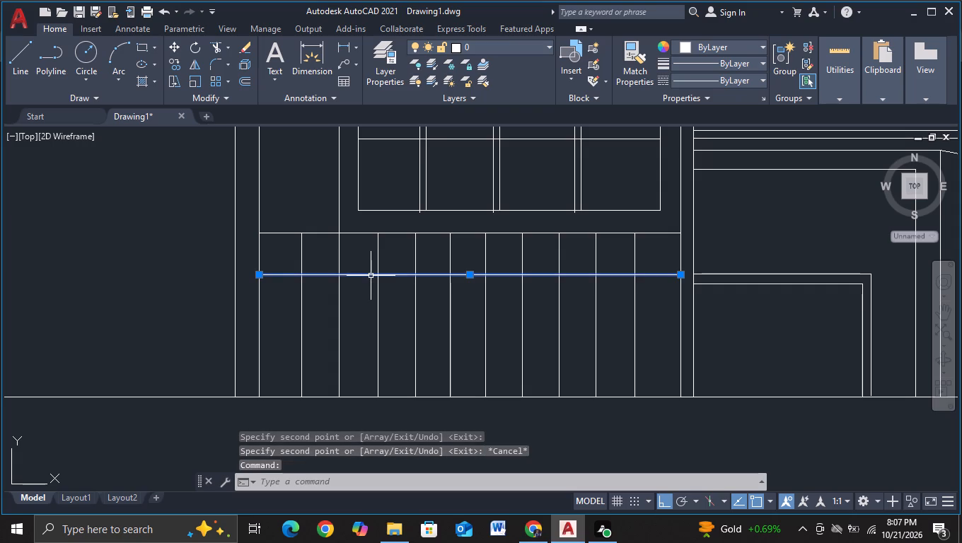
key(c)
click(427, 317)
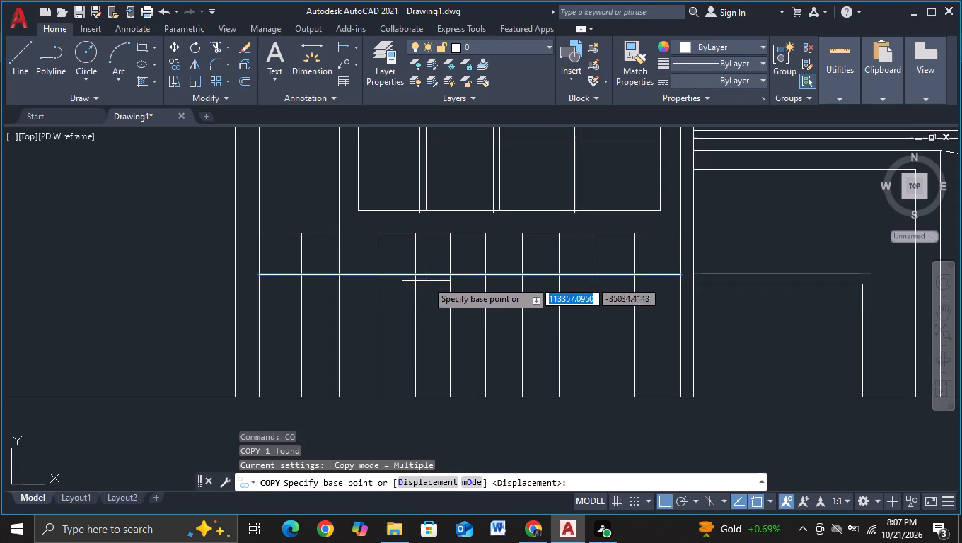
click(428, 276)
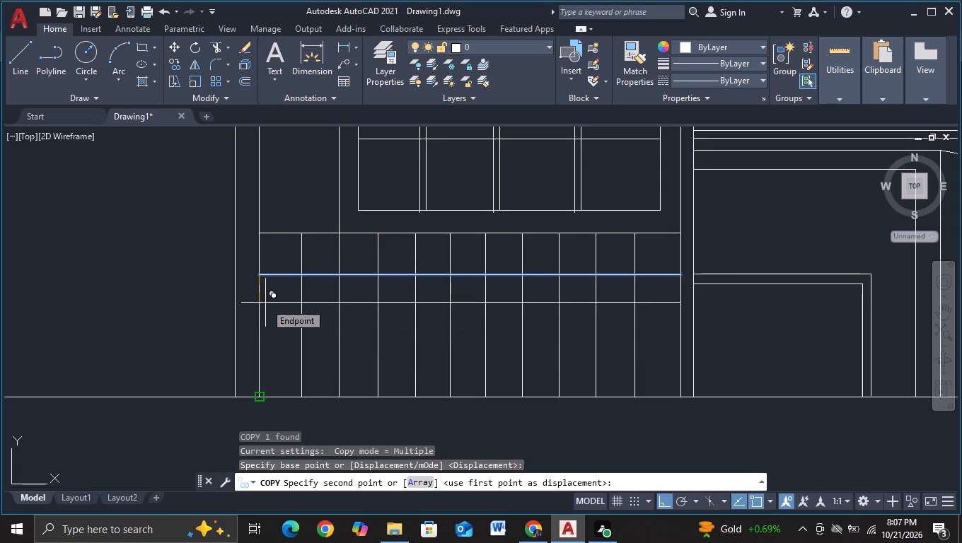
click(265, 303)
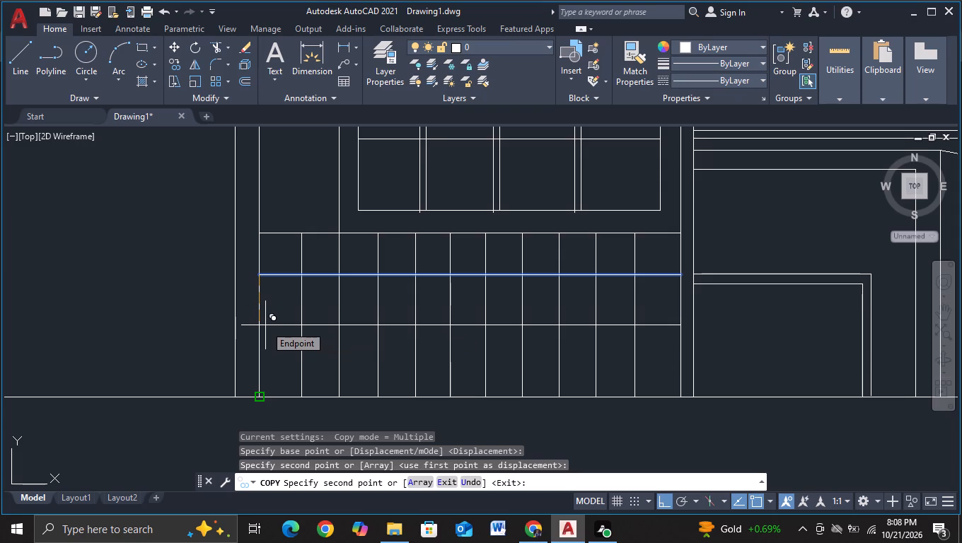
key(F3)
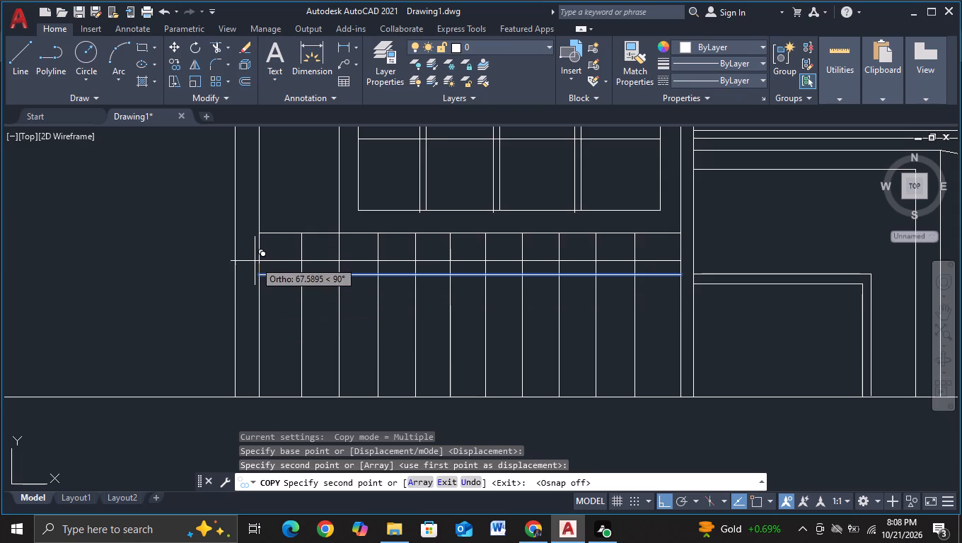
click(255, 256)
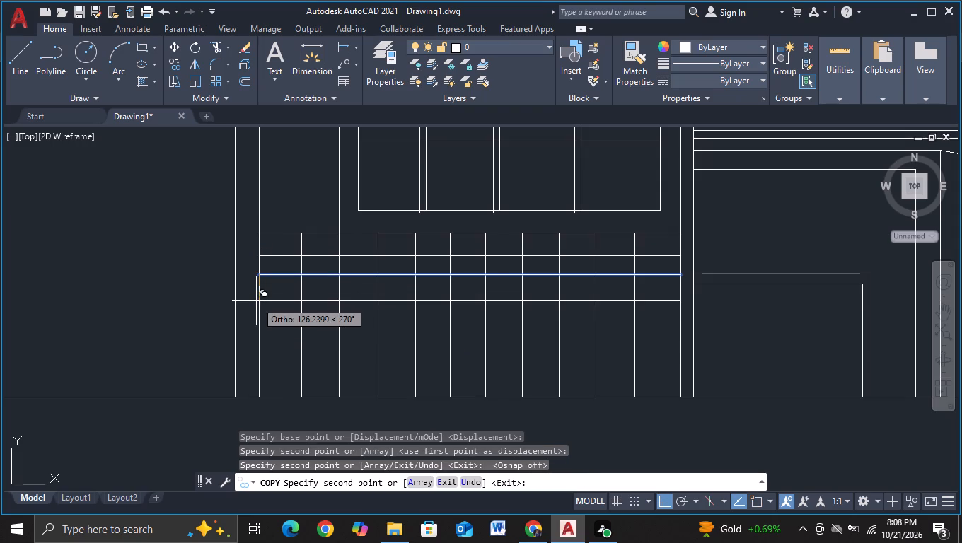
click(257, 298)
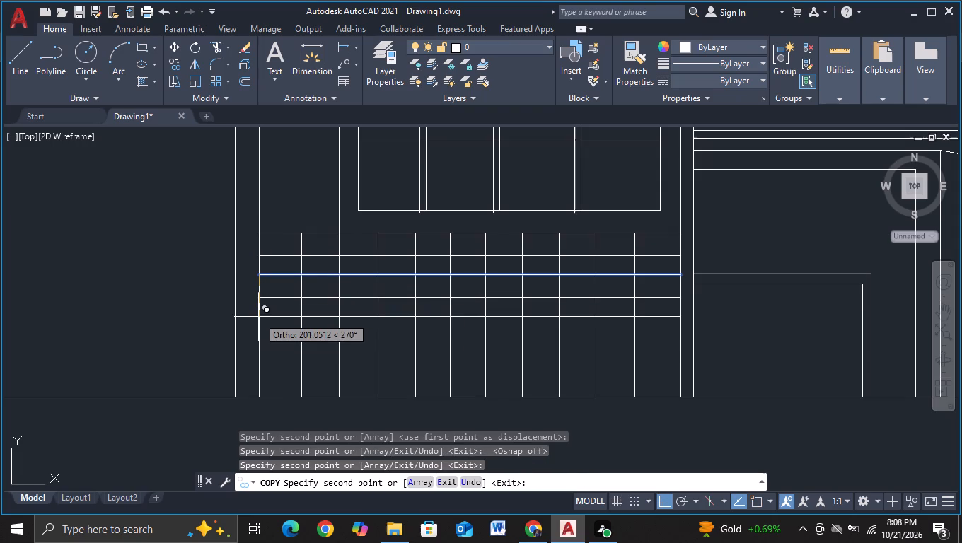
click(258, 317)
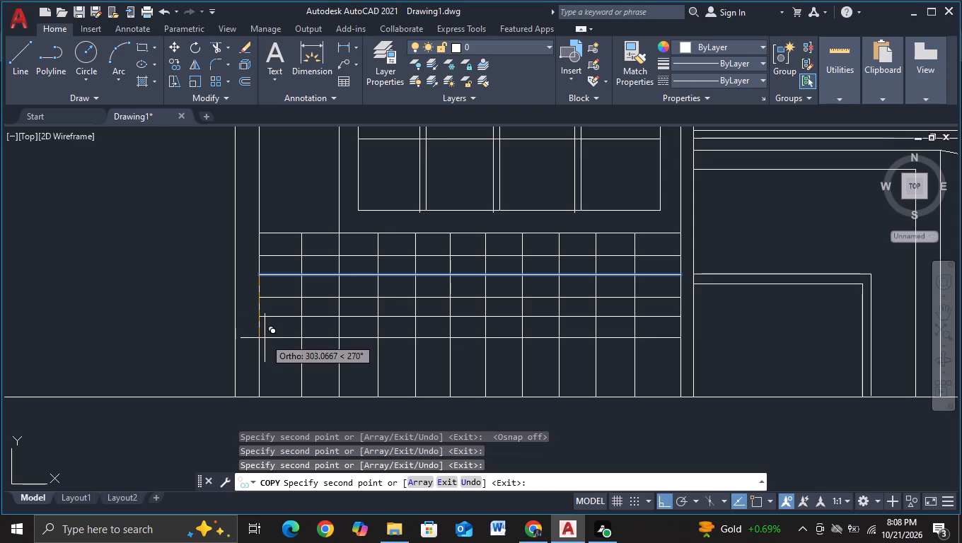
click(265, 338)
click(265, 358)
click(265, 375)
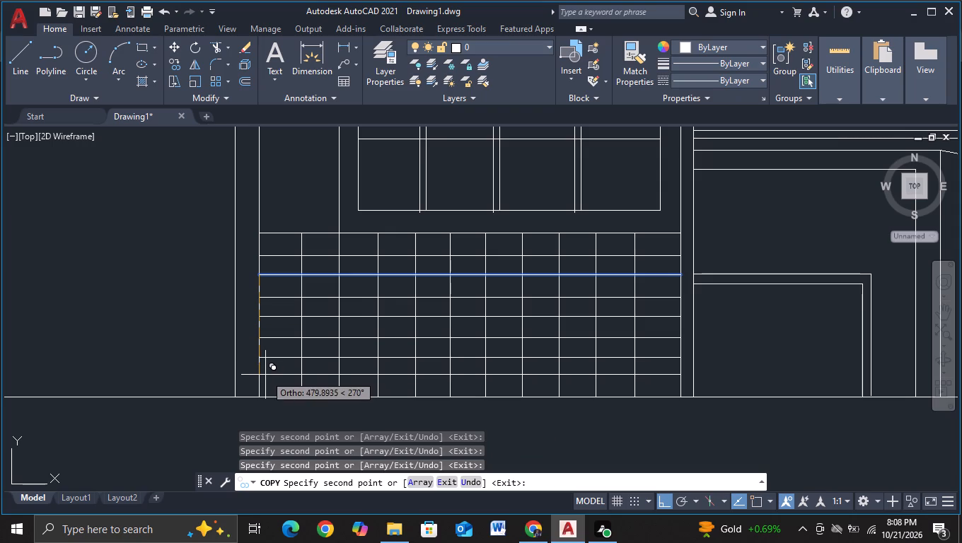
key(Escape)
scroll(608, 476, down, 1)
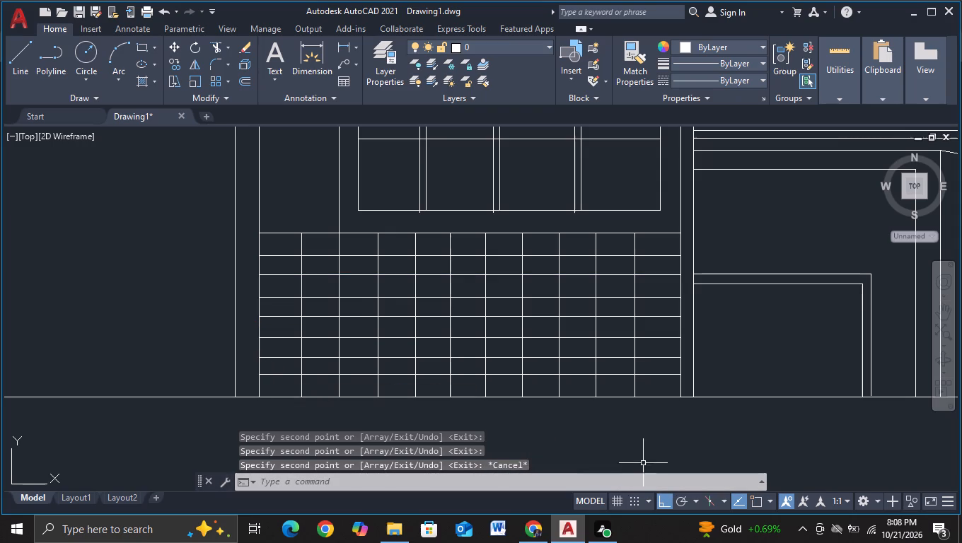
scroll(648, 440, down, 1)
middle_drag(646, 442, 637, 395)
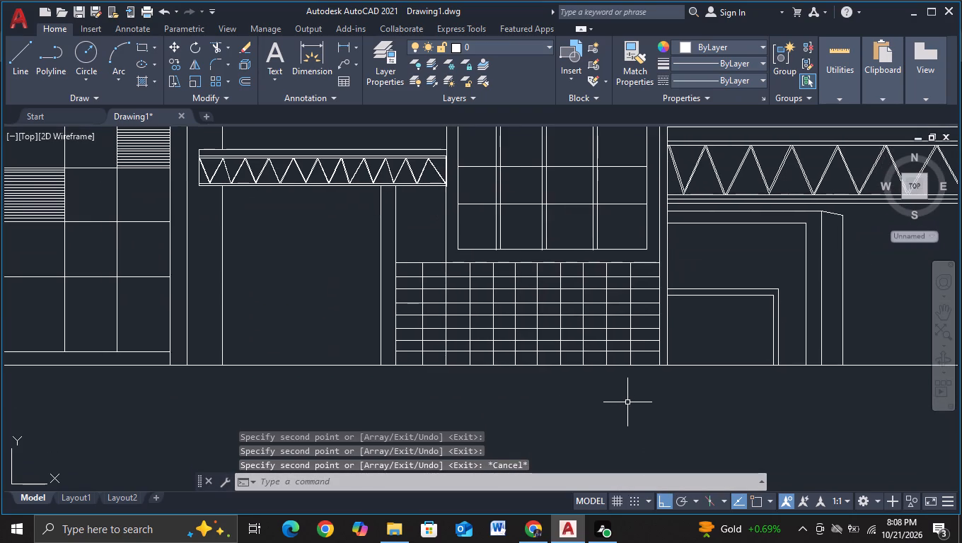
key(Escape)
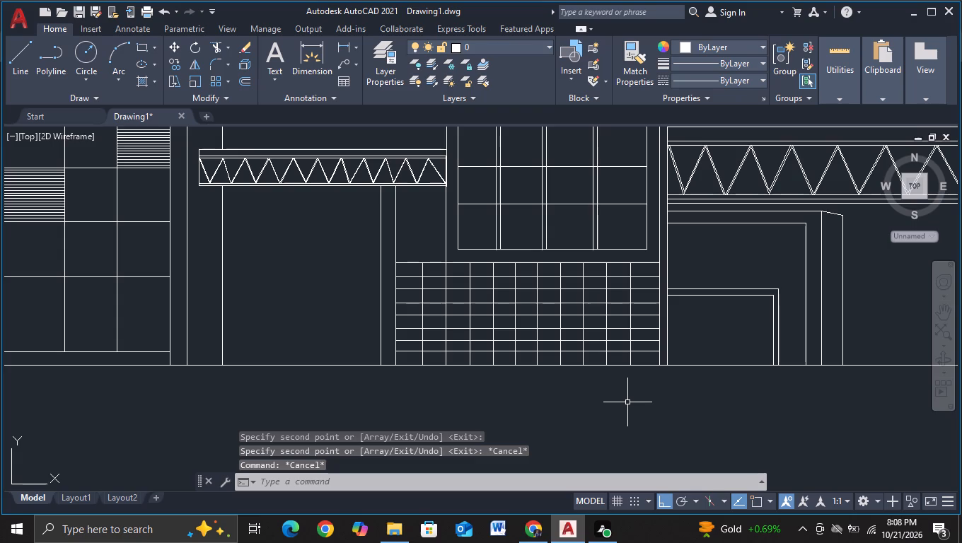